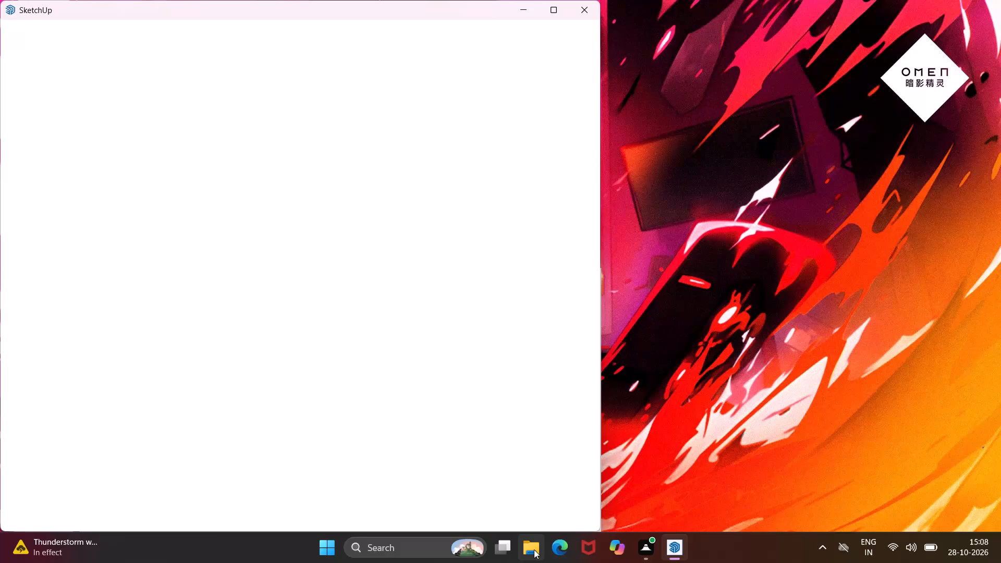
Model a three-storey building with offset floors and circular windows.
Open the image of the three-storey house with round windows from the elevation folder in Downloads.
left_click(533, 550)
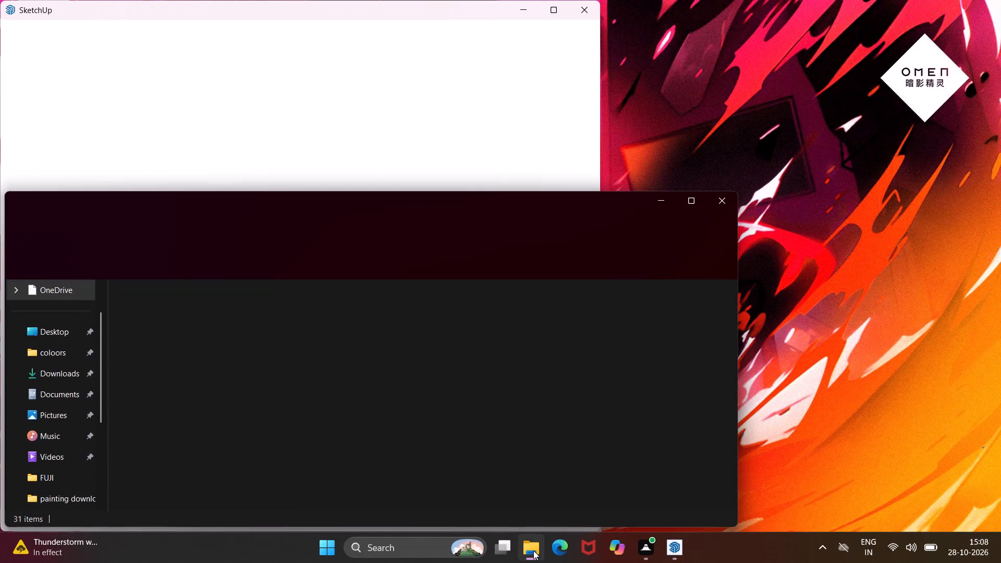
left_click(47, 371)
double_click(167, 326)
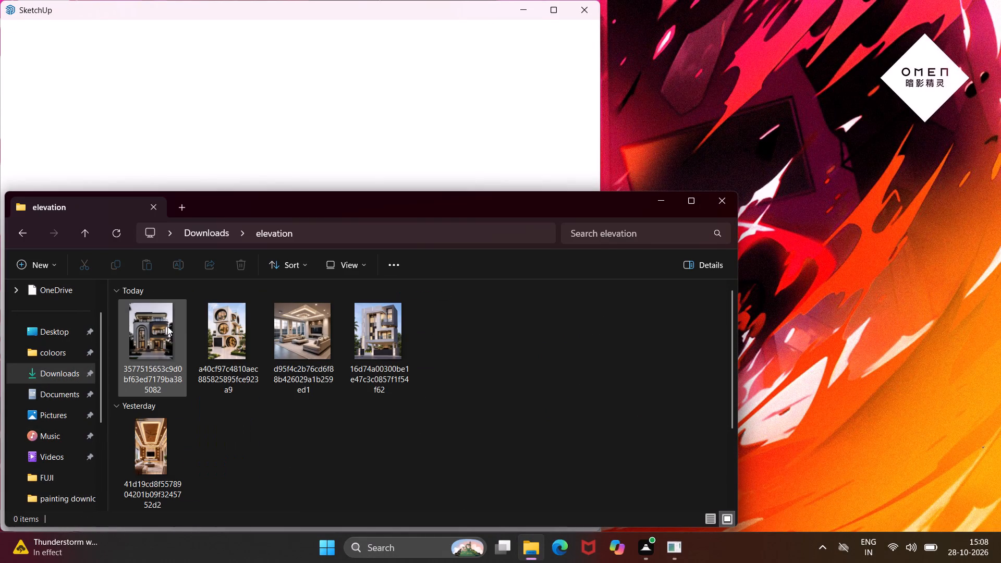
left_click(213, 354)
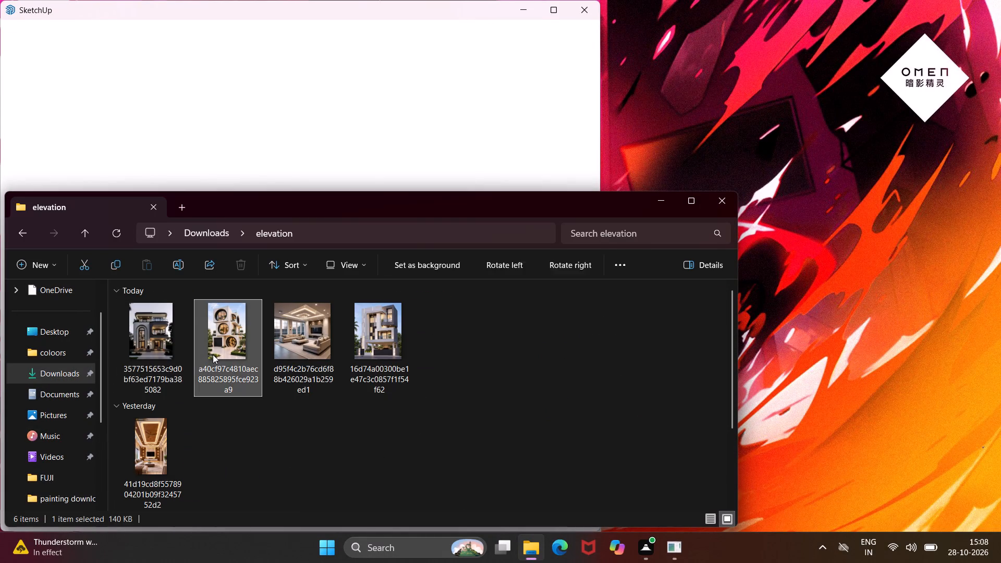
double_click(213, 354)
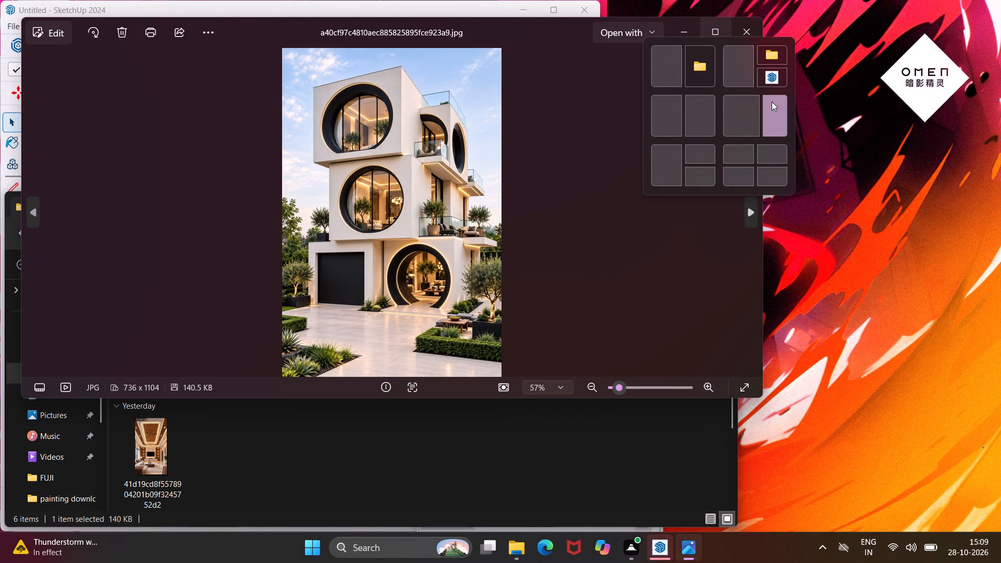
Tile the house reference image side by side with the SketchUp window.
left_click(776, 109)
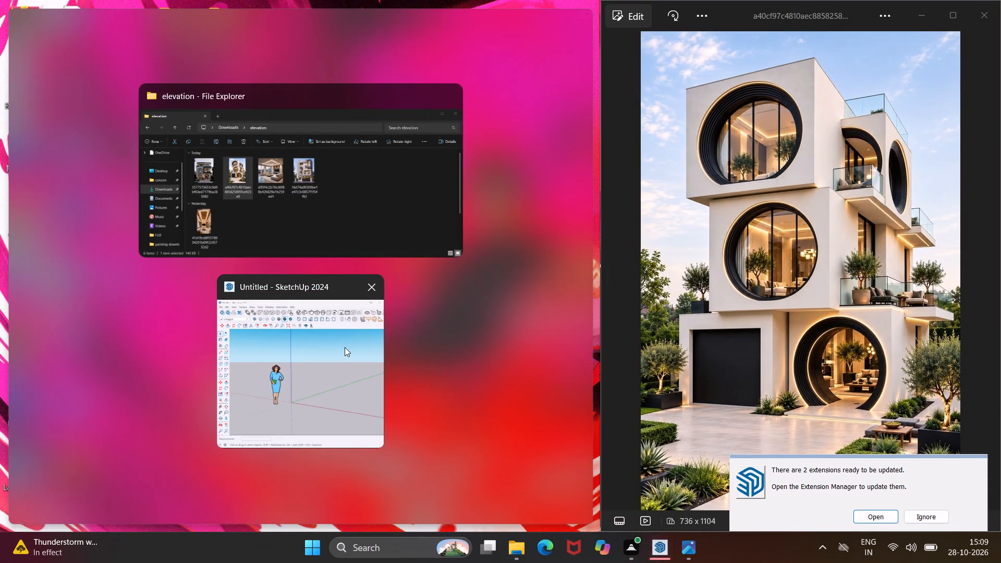
left_click(345, 347)
Delete the default human scale figure near the origin.
left_click_drag(242, 212, 231, 238)
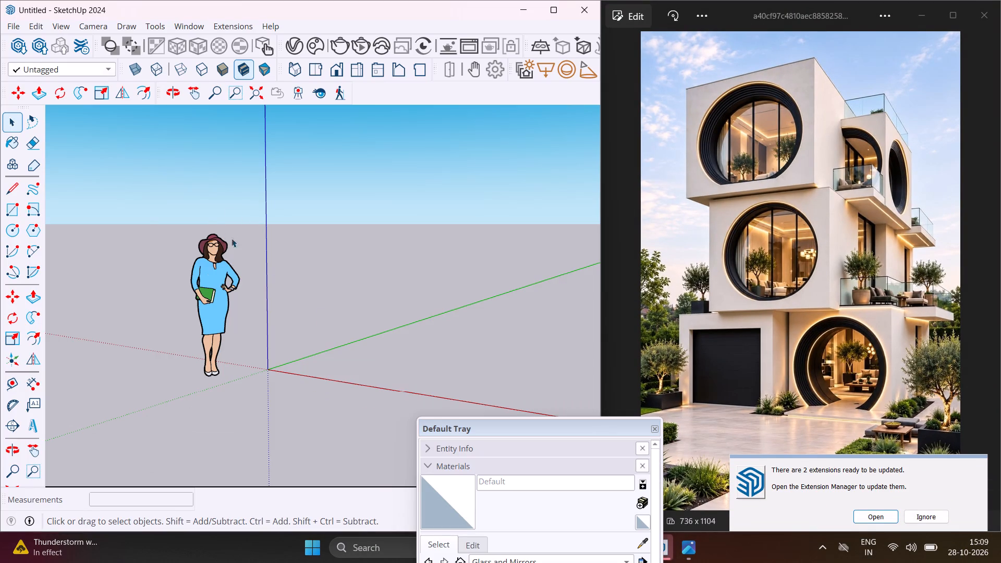
left_click_drag(231, 238, 151, 399)
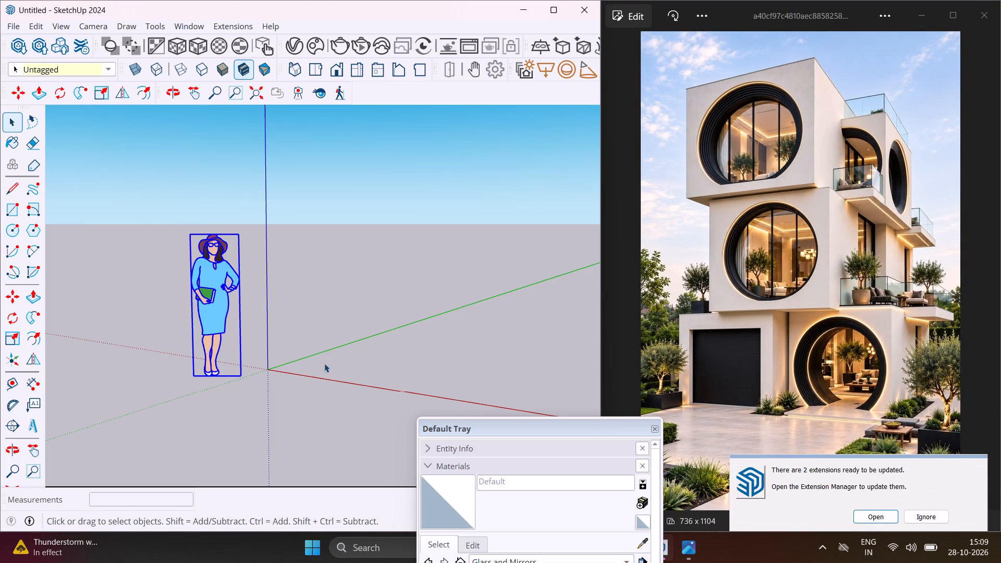
key("Delete")
Draw a 20' by 30' rectangle on the ground plane near the origin.
middle_click_drag(434, 386, 358, 397)
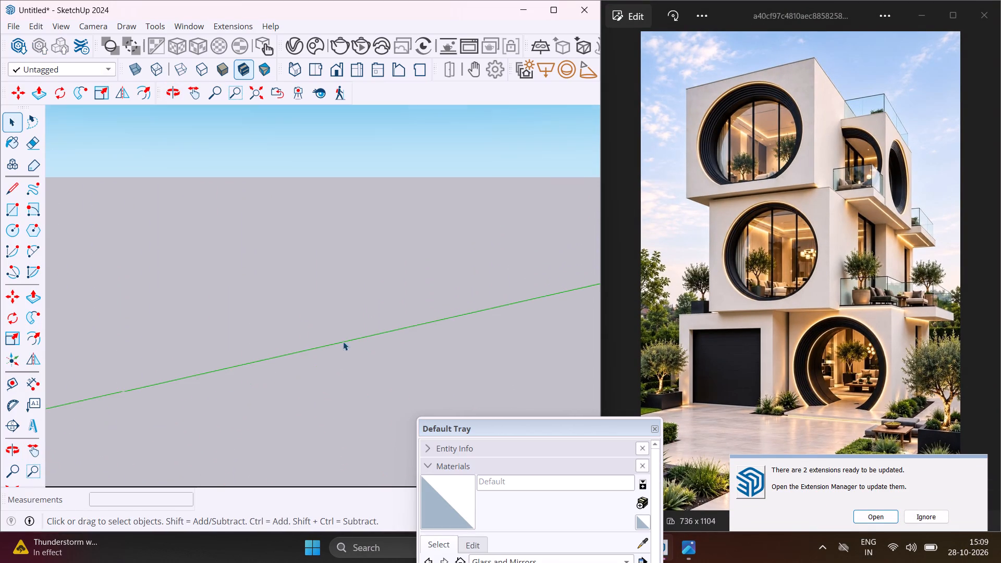
scroll(344, 314, "down", 12)
middle_click_drag(312, 352, 291, 390)
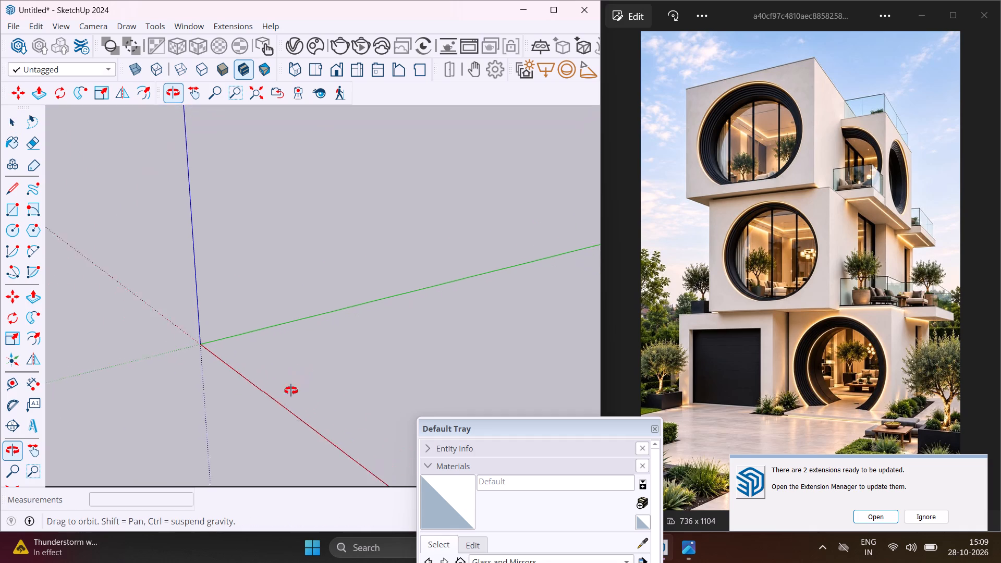
middle_click_drag(291, 390, 250, 429)
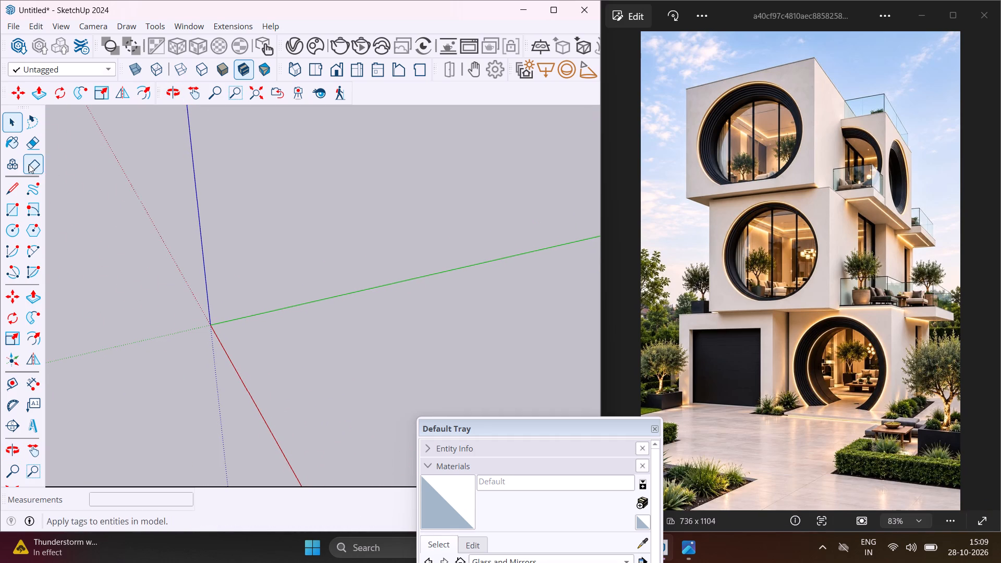
left_click(6, 202)
scroll(130, 274, "down", 4)
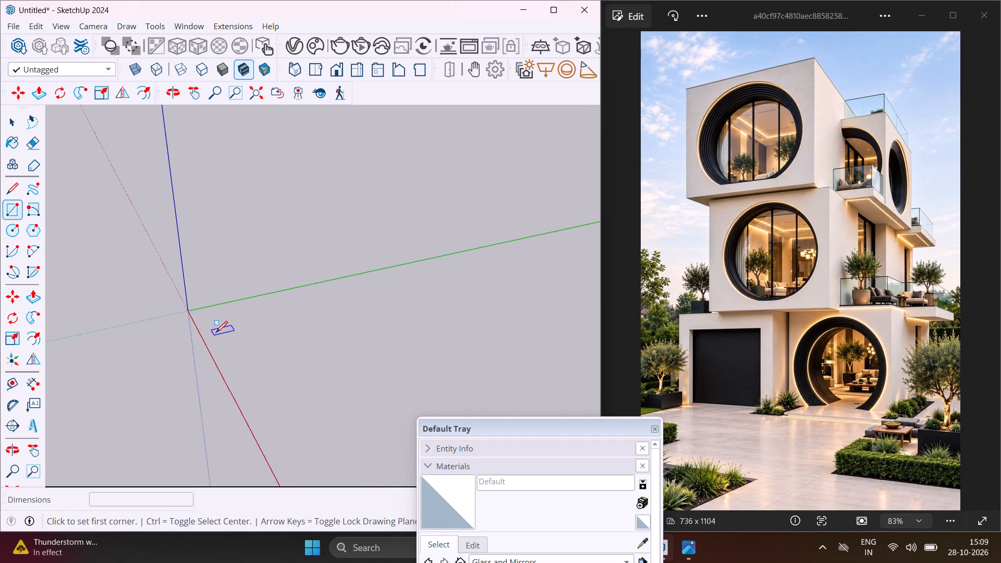
left_click(215, 332)
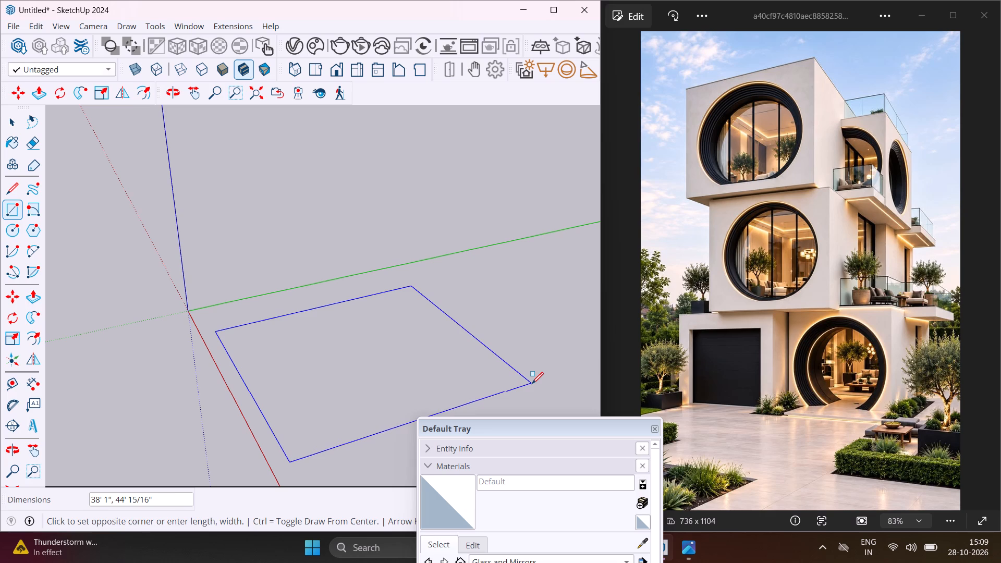
left_click(532, 384)
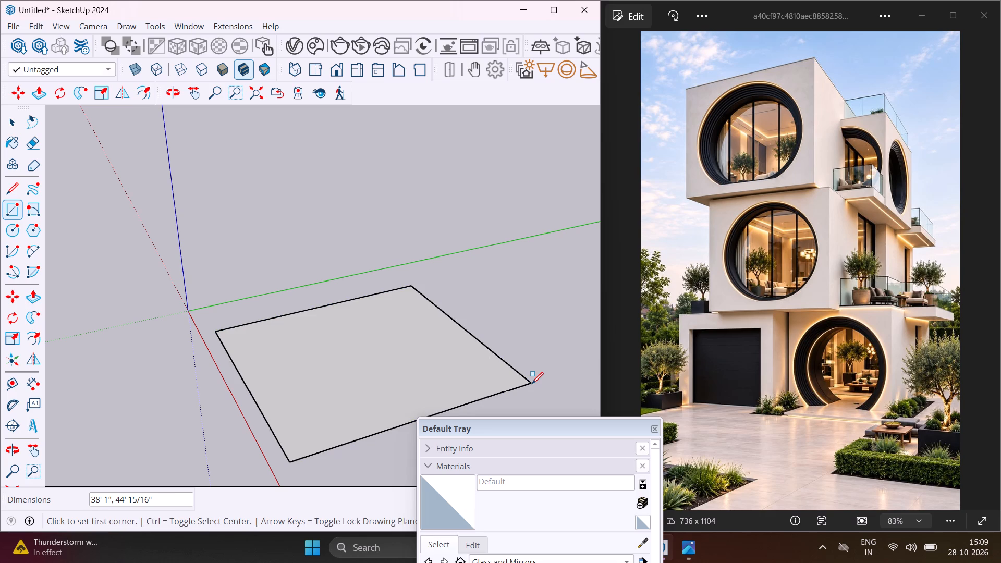
type("20'")
type(",30'")
key("Return")
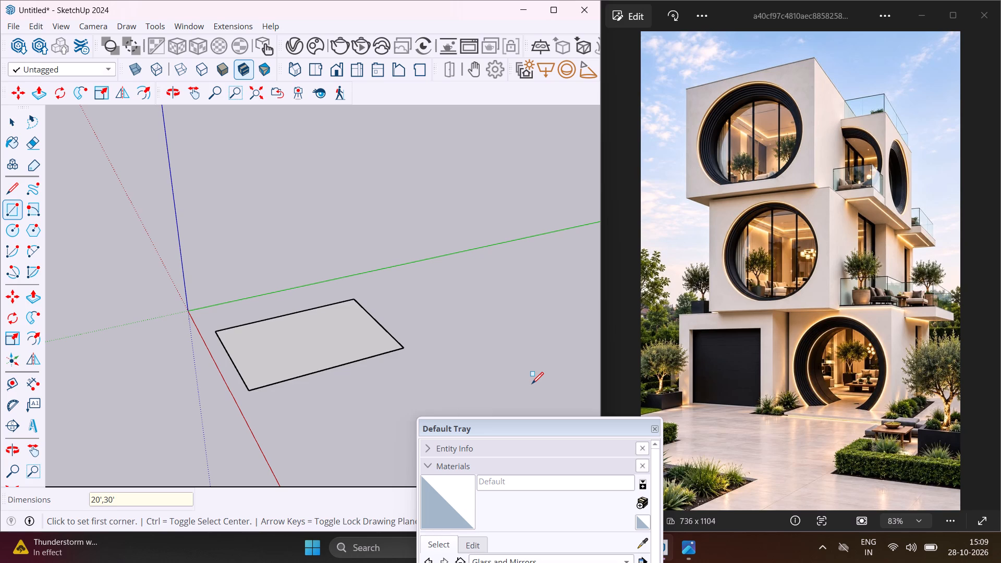
key("Escape")
key("space")
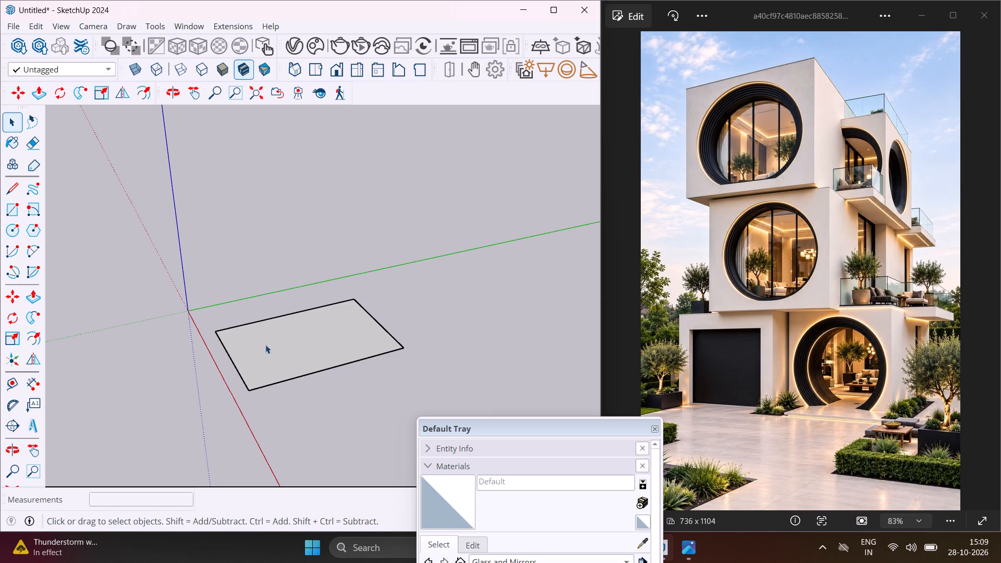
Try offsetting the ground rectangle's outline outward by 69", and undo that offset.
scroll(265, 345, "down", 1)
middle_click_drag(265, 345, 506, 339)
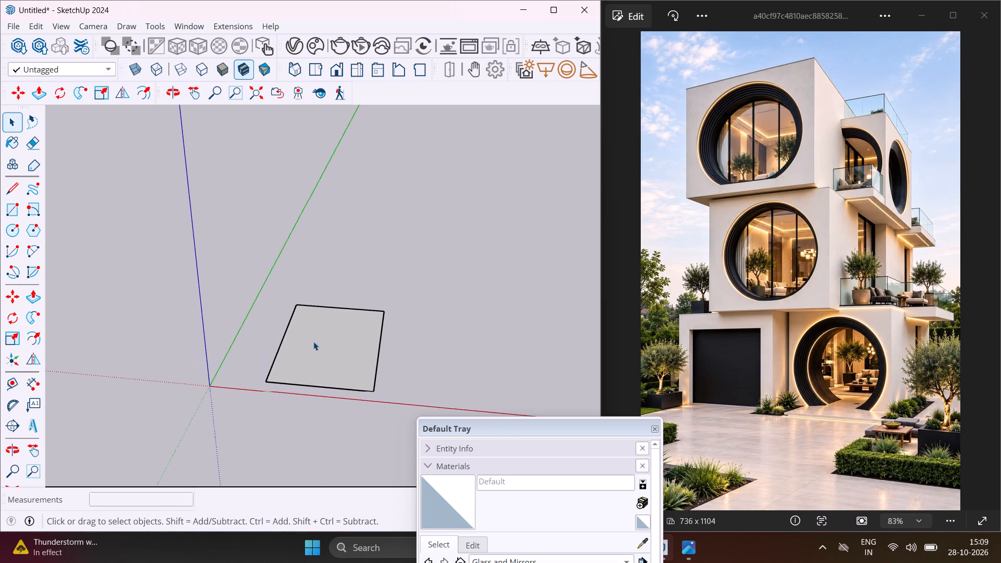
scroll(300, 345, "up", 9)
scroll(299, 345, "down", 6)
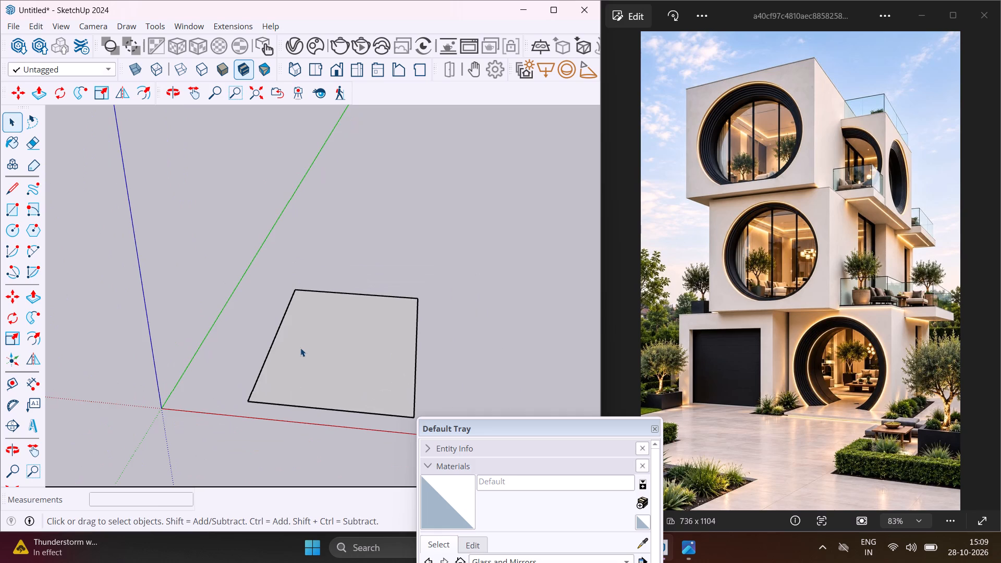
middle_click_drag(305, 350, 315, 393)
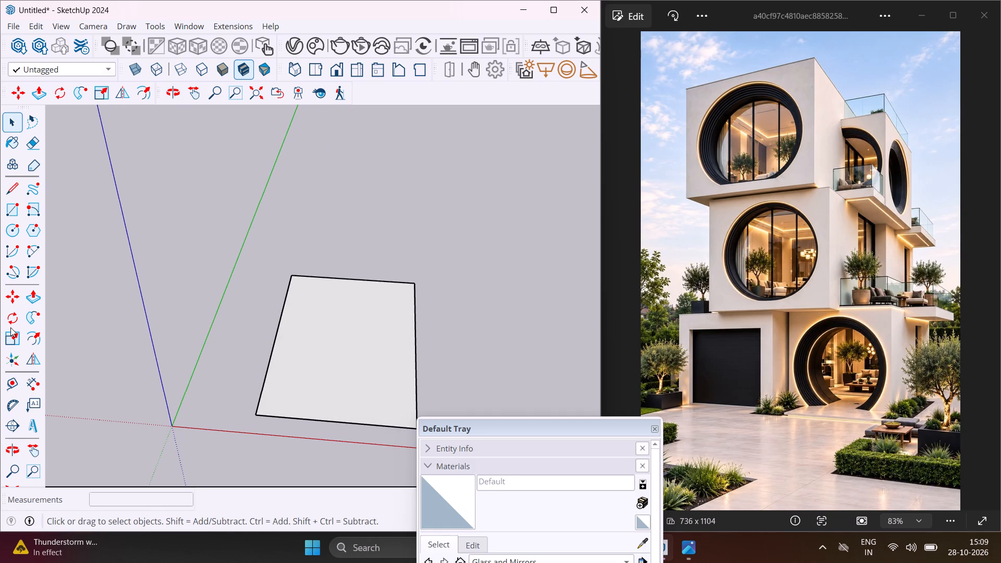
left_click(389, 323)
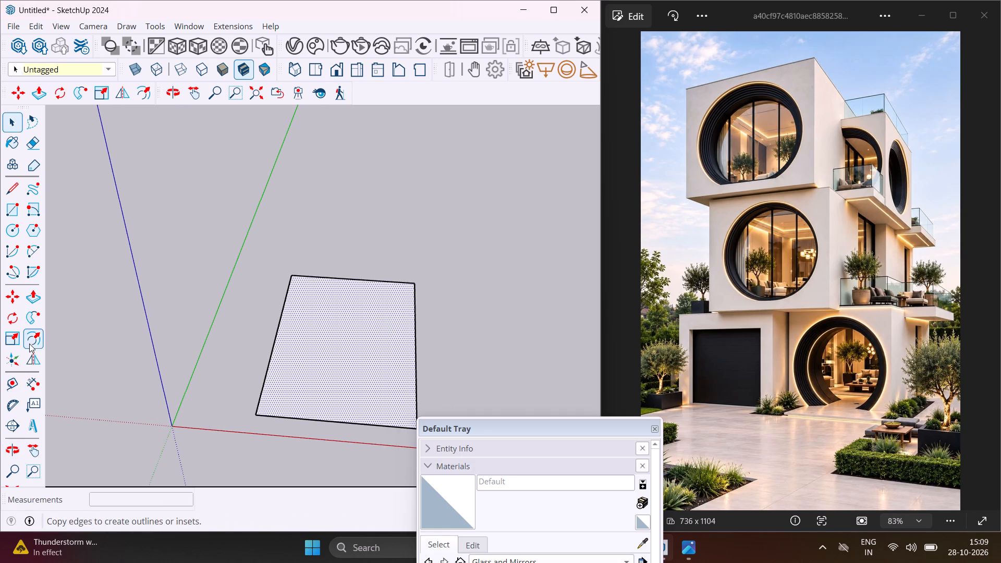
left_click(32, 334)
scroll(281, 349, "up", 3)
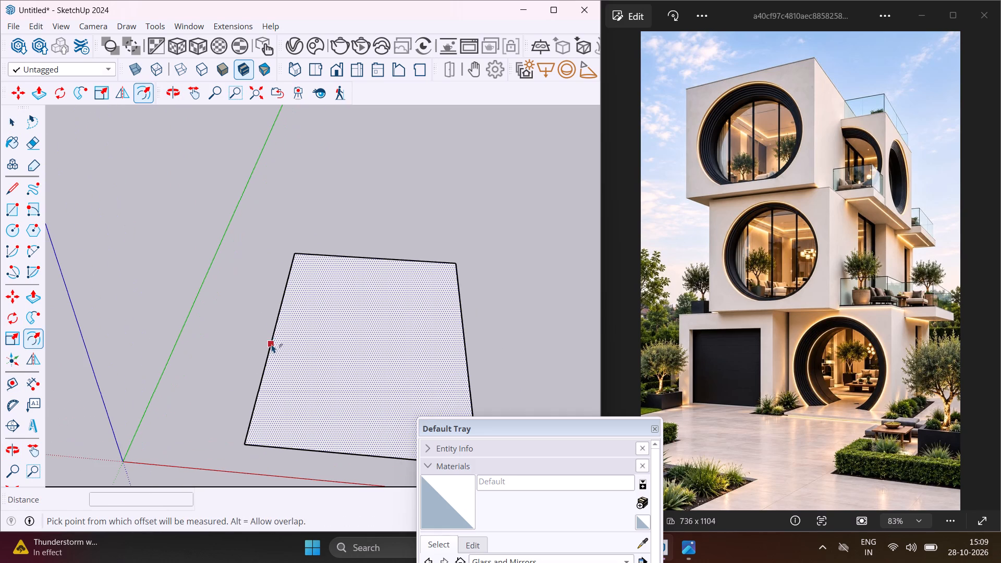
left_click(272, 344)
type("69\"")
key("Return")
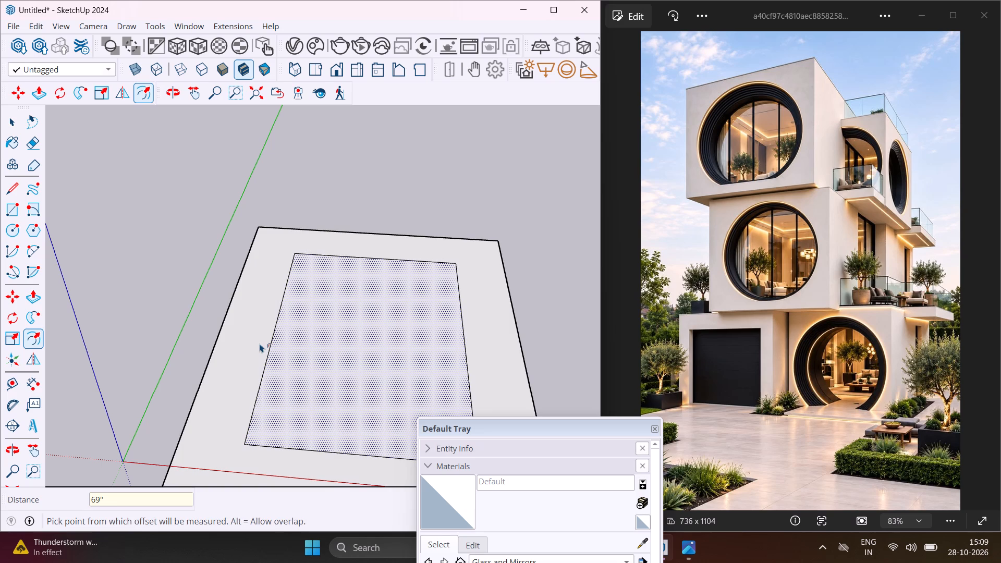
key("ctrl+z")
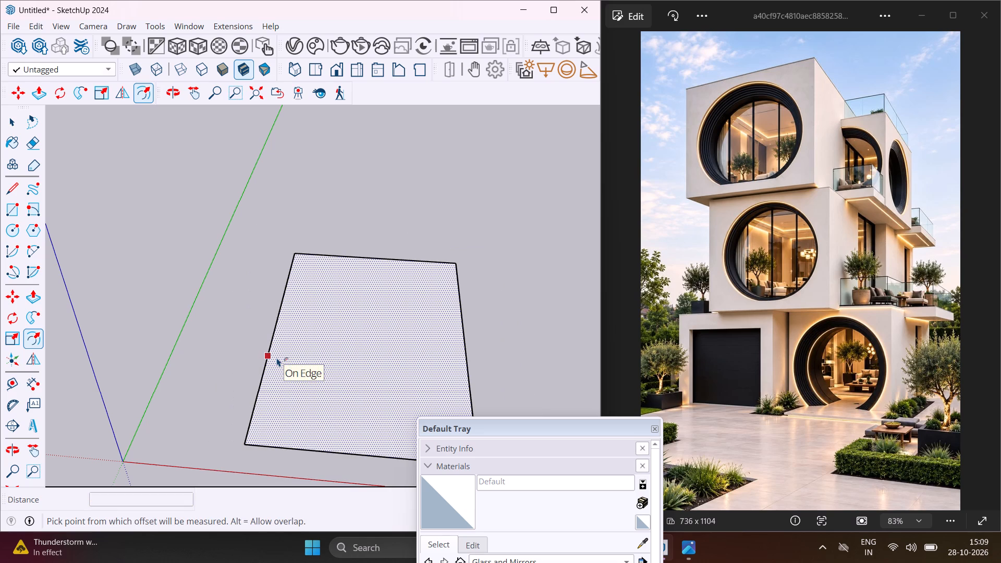
Offset the ground rectangle's outline outward by 9" for the wall thickness.
left_click(275, 360)
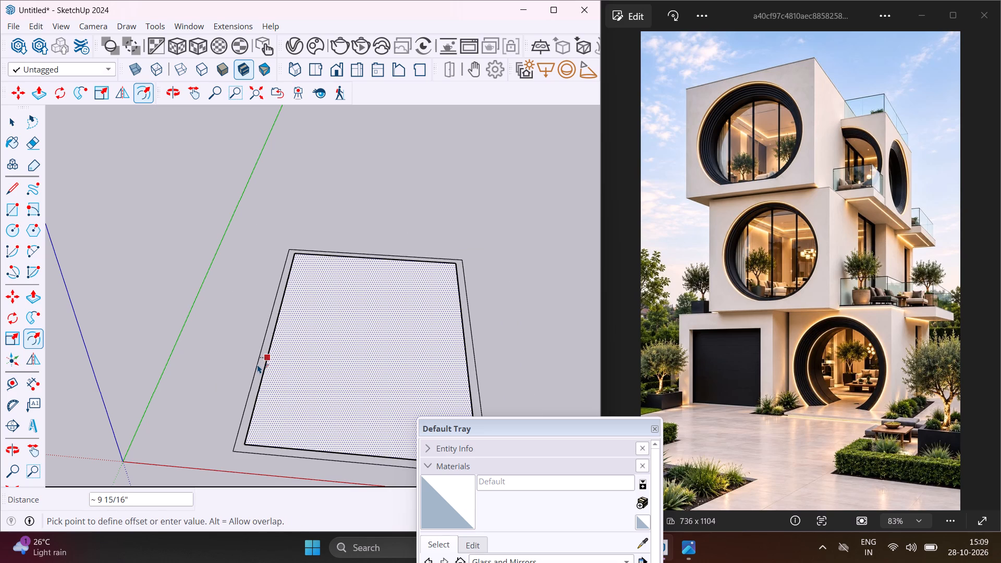
type("9\"")
key("Return")
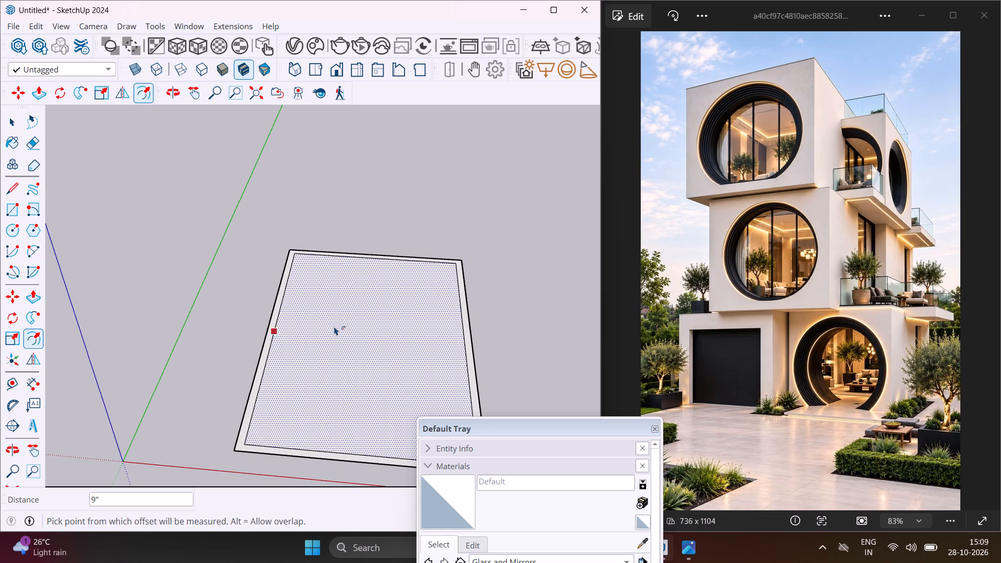
key("Escape")
key("space")
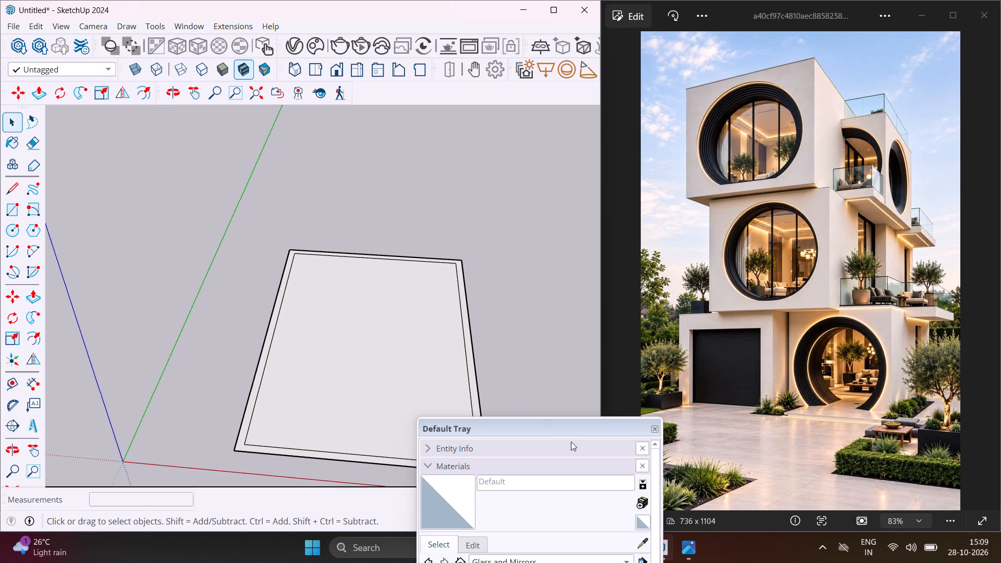
Reposition the floating Default Tray so that it does not cover the reference image.
left_click_drag(568, 425, 729, 235)
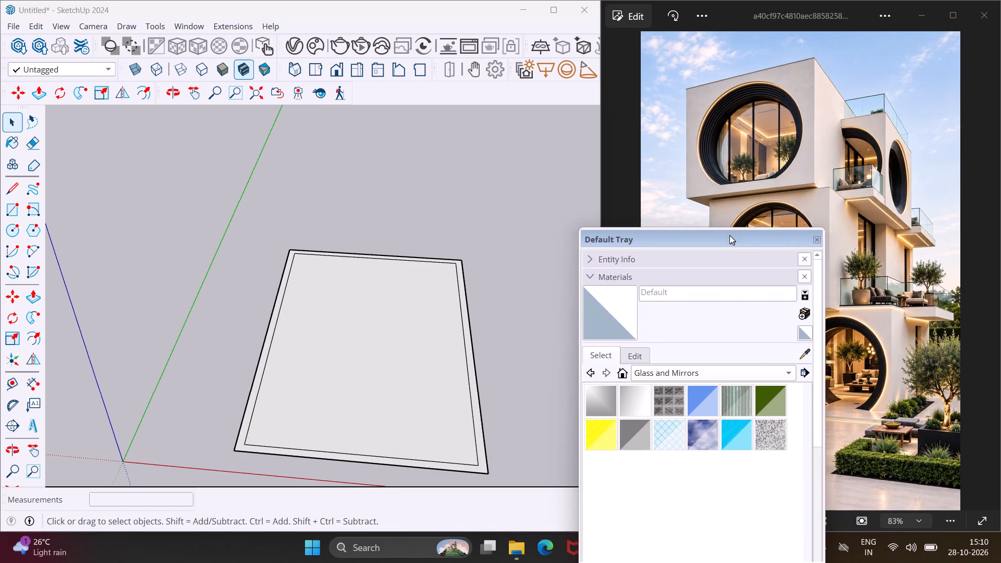
left_click_drag(729, 235, 270, 264)
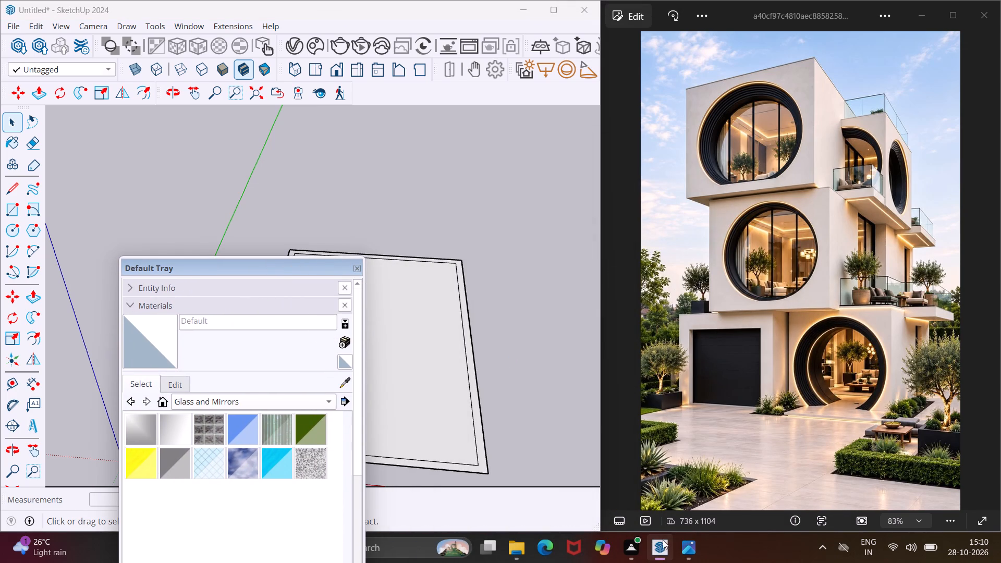
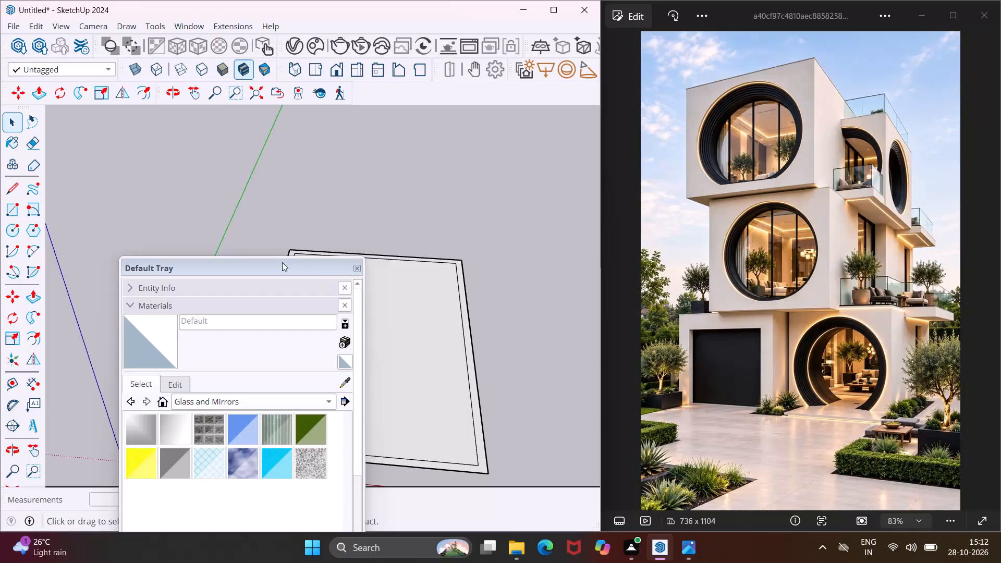
Move the floating Default Tray clear of the footprint drawing.
left_click_drag(282, 263, 200, 336)
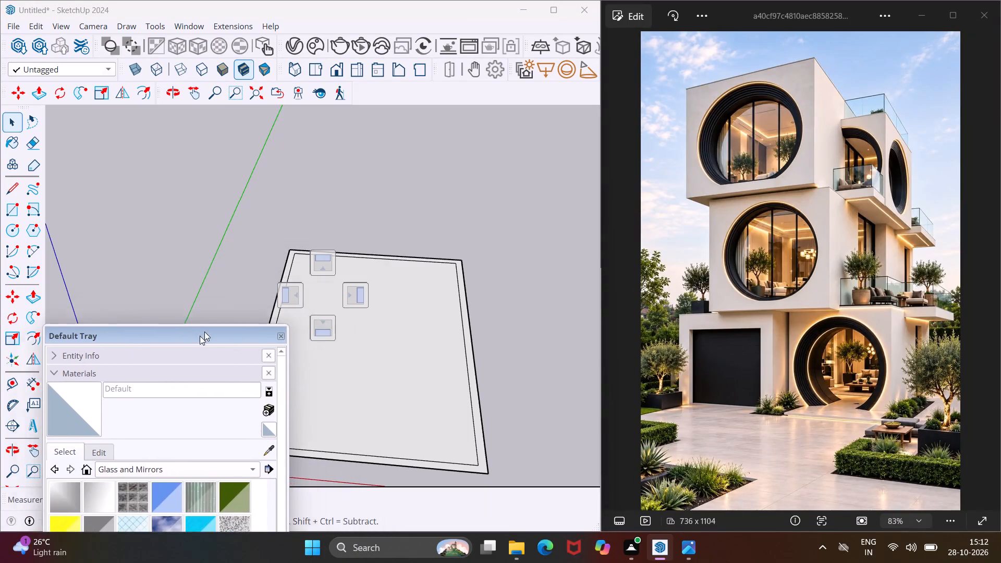
left_click_drag(200, 336, 122, 431)
Place a guide 9' in from the footprint's left inner edge and a parallel guide 9" beyond it.
scroll(294, 391, "up", 2)
middle_click_drag(304, 386, 304, 381)
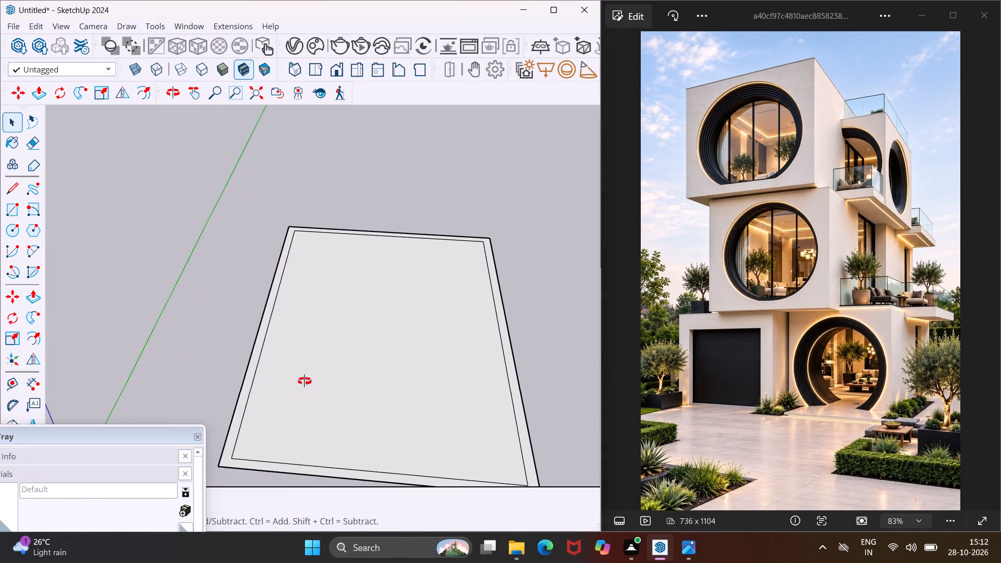
middle_click_drag(304, 381, 301, 361)
left_click(9, 381)
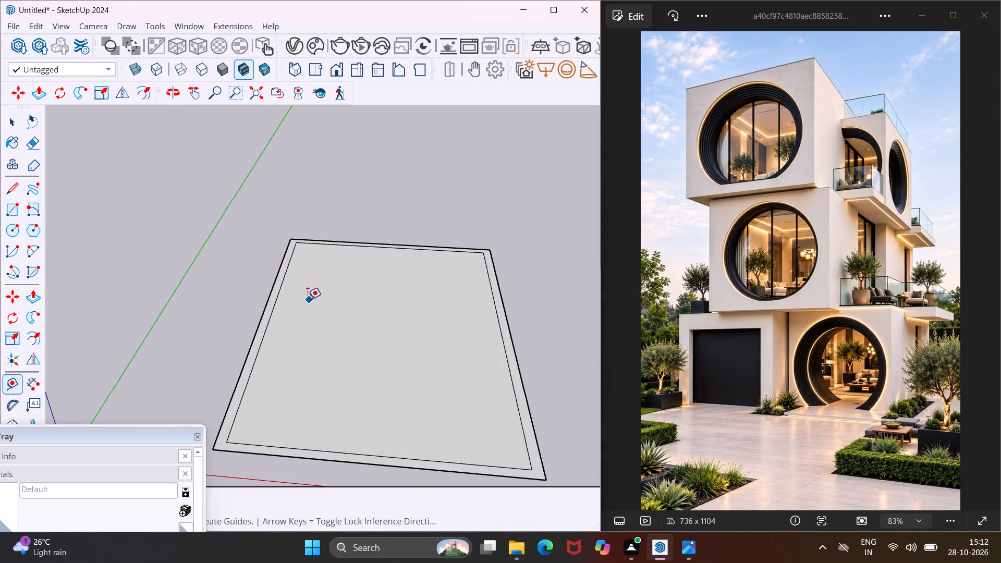
scroll(302, 295, "down", 5)
scroll(295, 353, "up", 5)
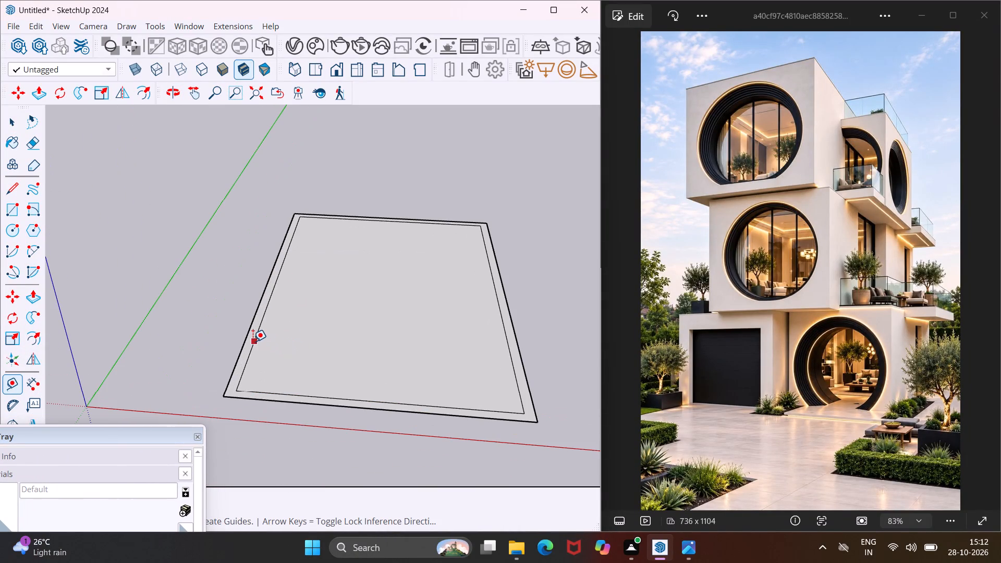
left_click(253, 341)
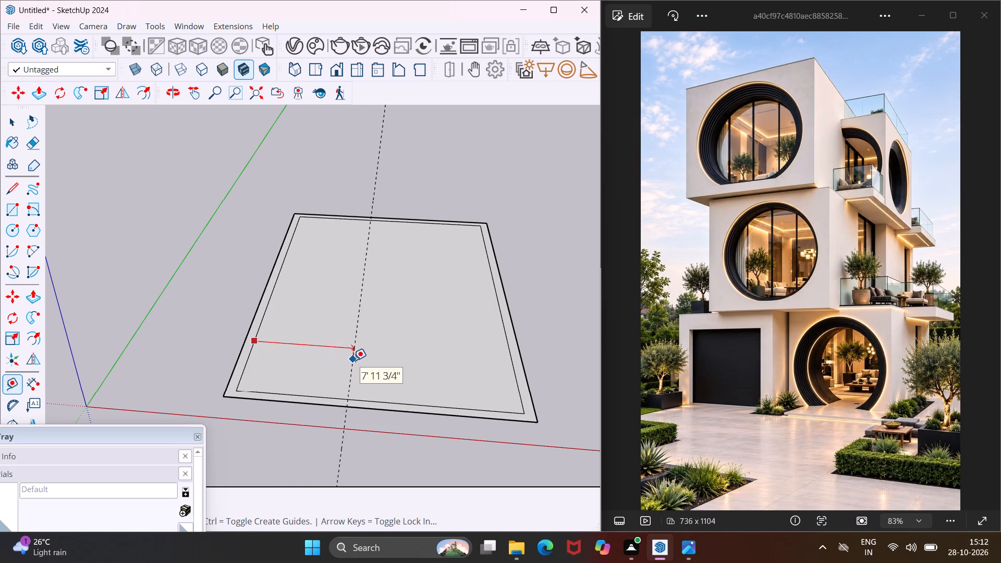
type("9'")
key("Return")
scroll(353, 360, "up", 3)
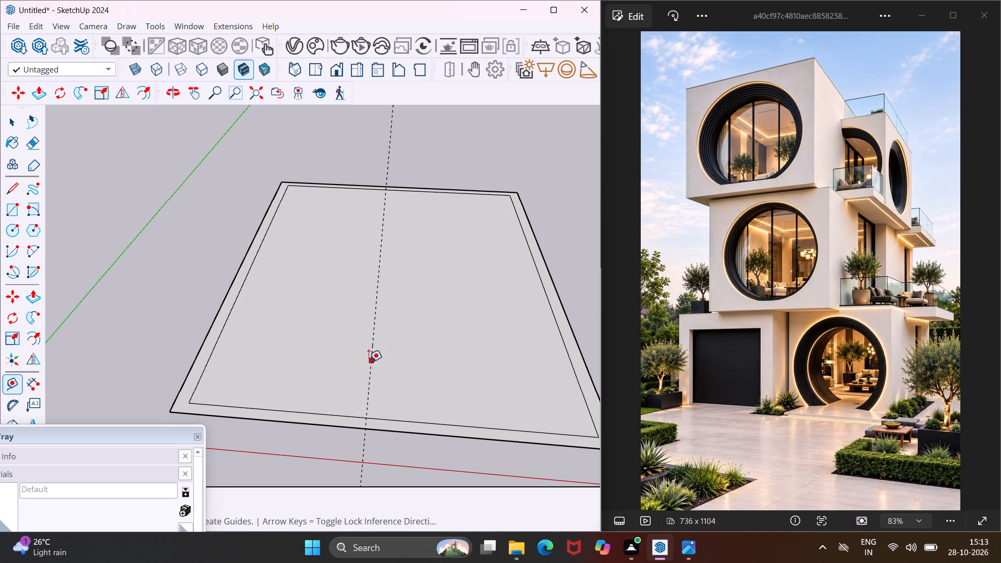
left_click(371, 364)
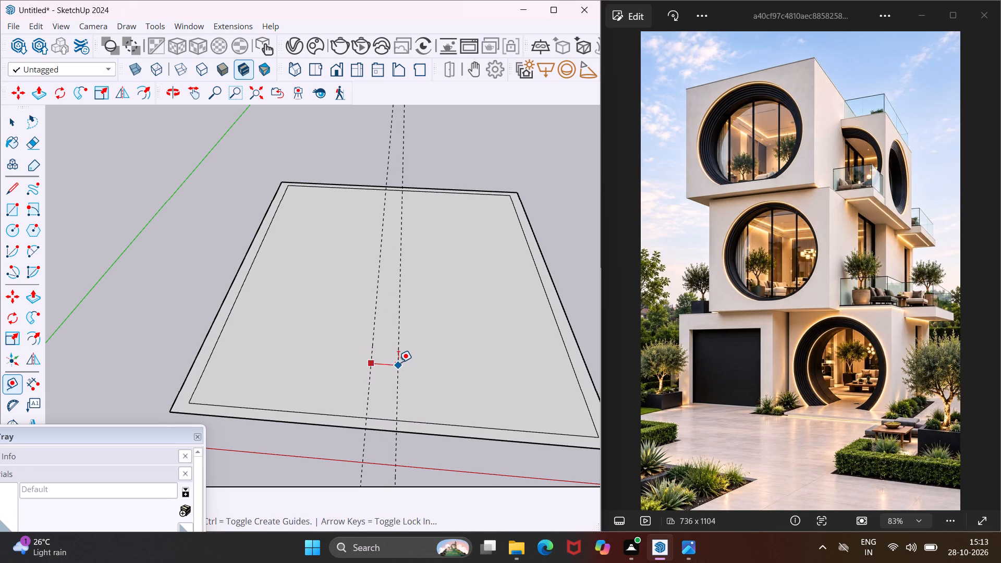
type("9\"")
key("Return")
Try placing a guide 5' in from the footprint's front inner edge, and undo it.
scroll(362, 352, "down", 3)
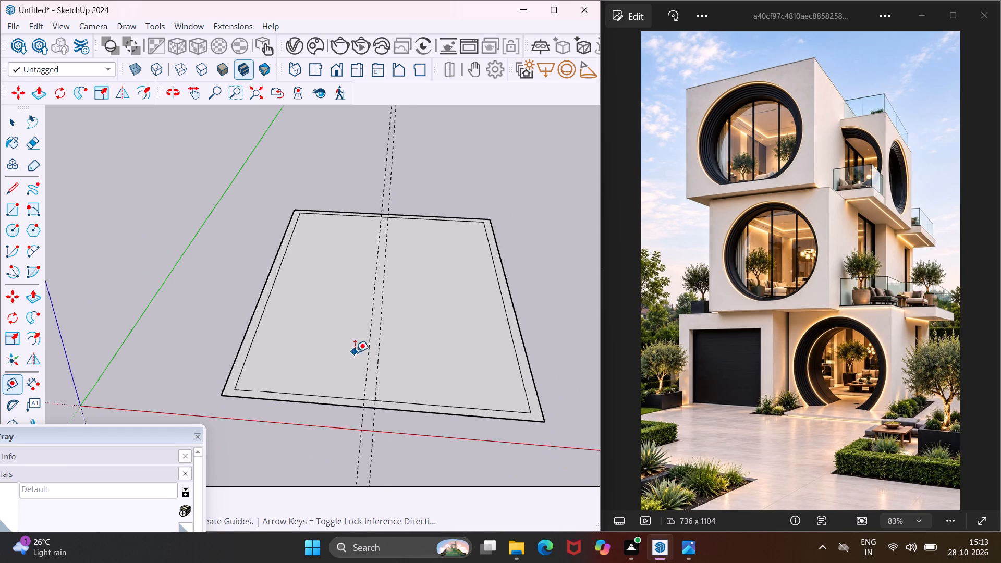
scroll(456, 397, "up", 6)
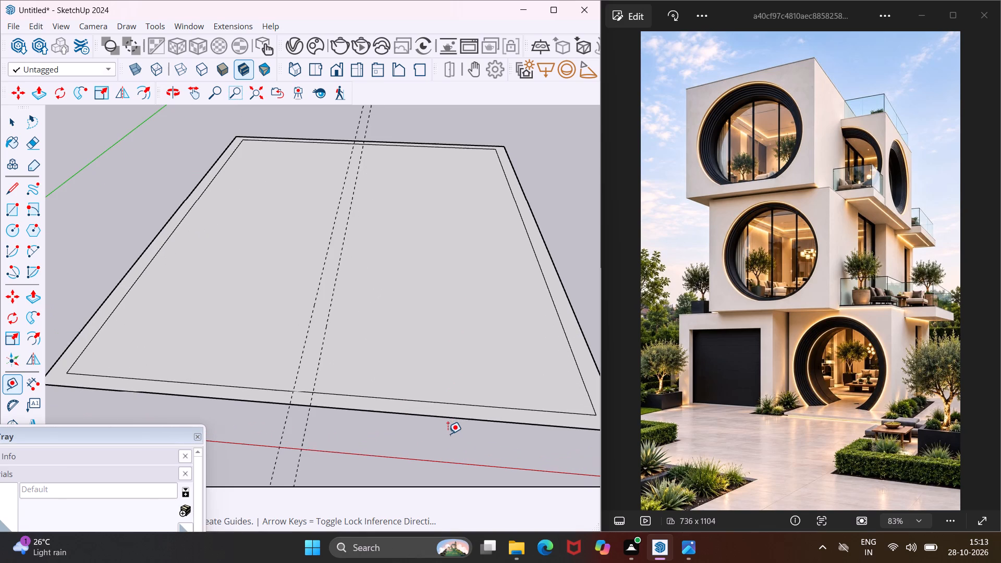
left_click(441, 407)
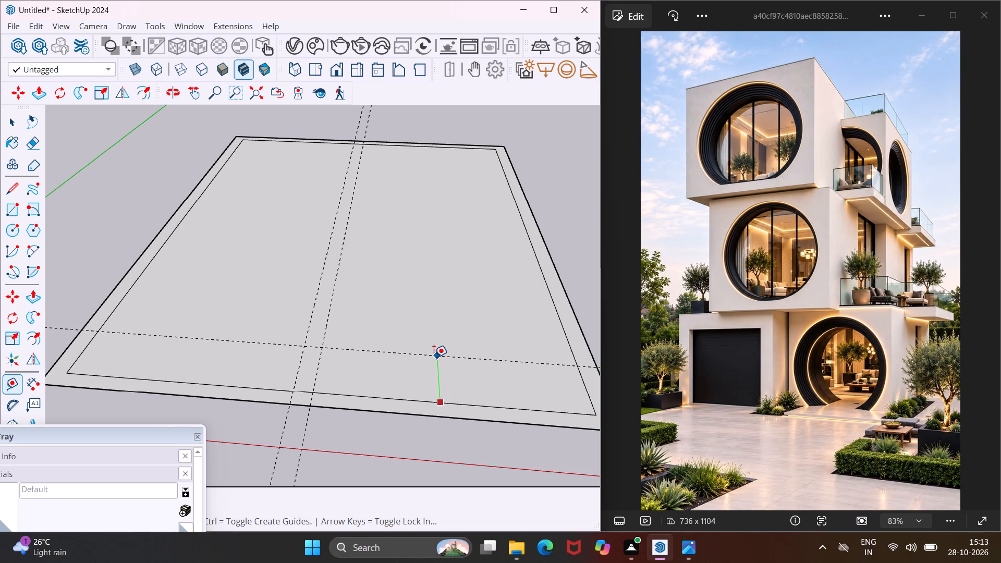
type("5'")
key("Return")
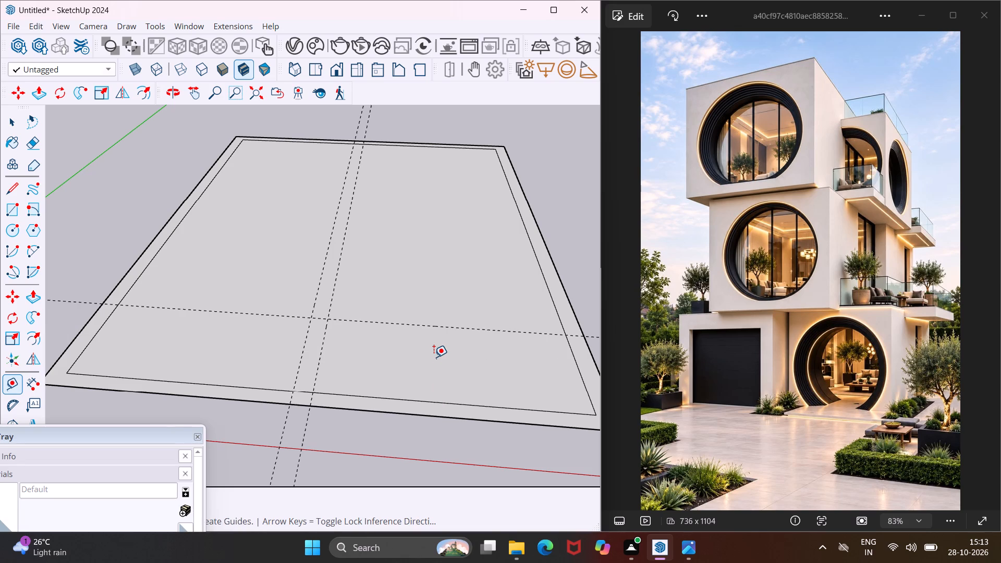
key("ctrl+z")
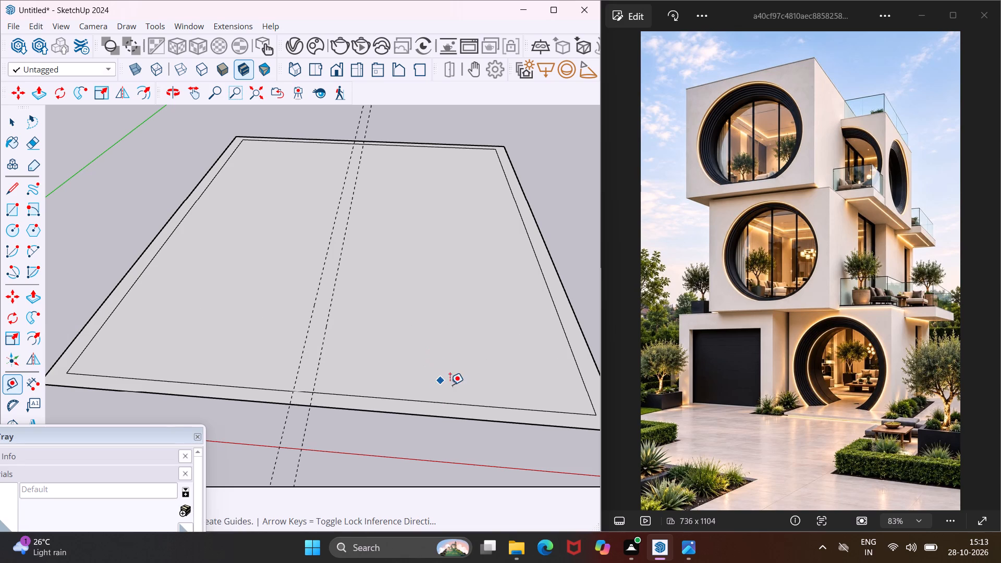
Place a guide 3' in from the footprint's front inner edge and a parallel guide 2' behind it.
left_click(467, 402)
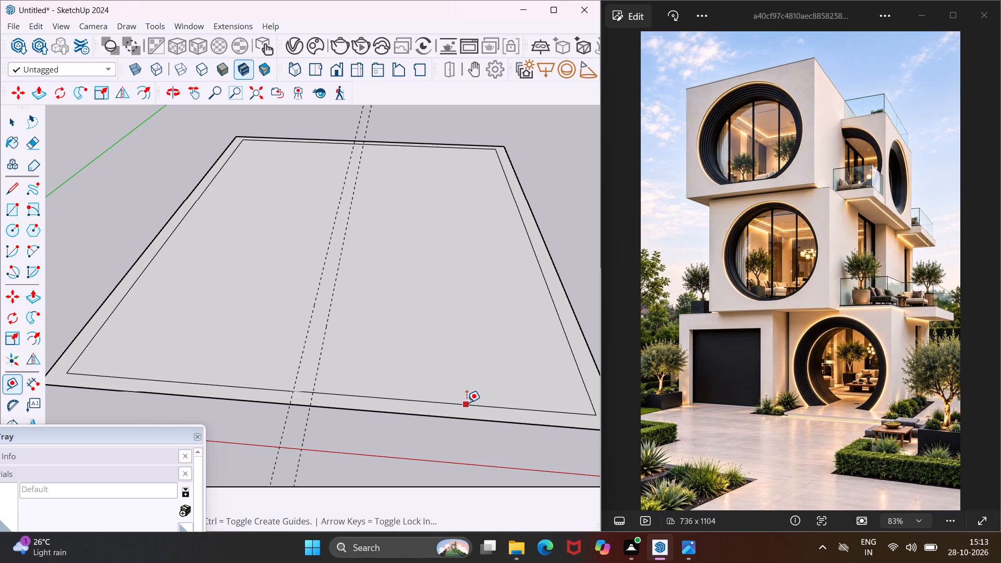
type("3'")
key("Return")
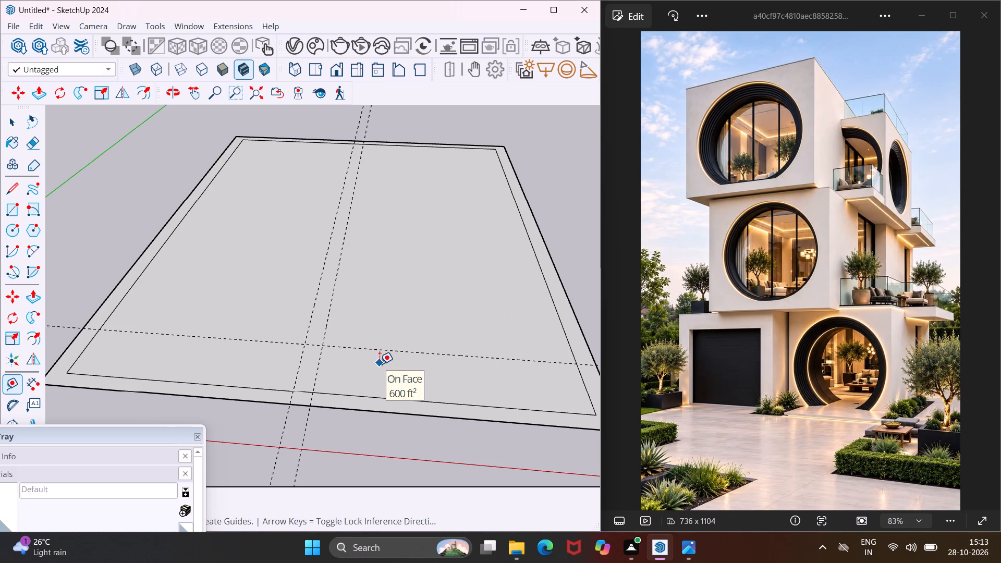
scroll(380, 364, "up", 4)
middle_click_drag(380, 364, 413, 383)
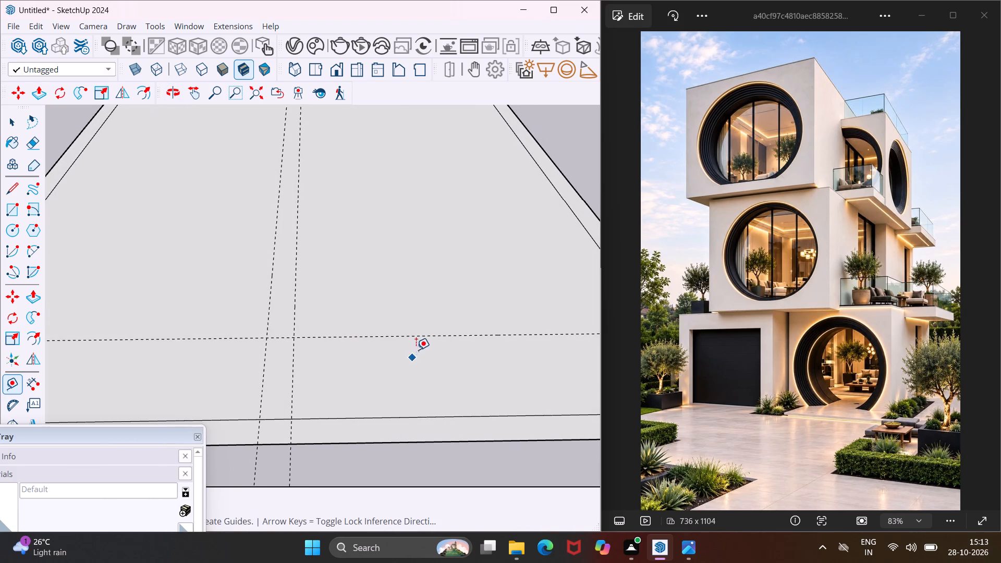
left_click(437, 335)
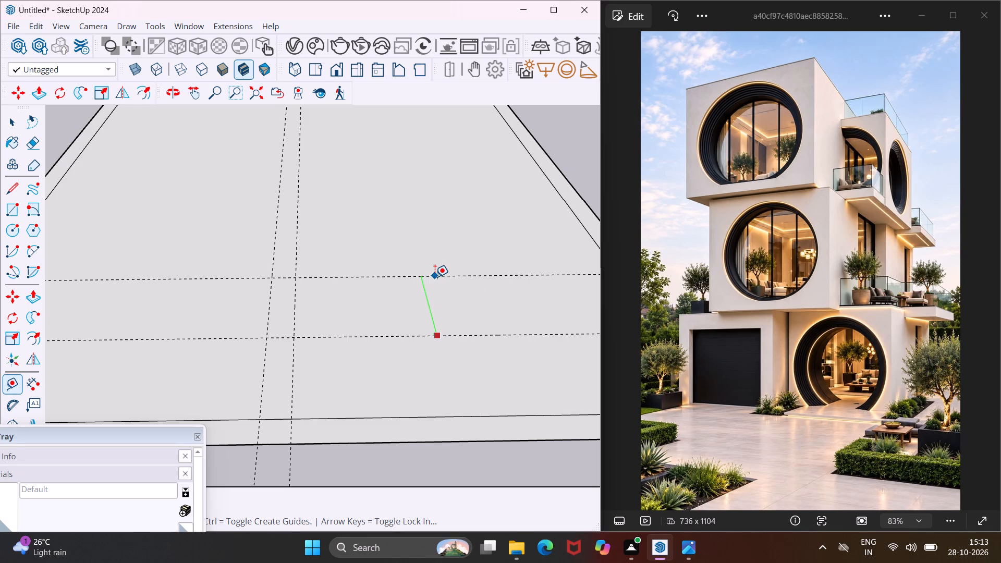
type("2'")
key("Return")
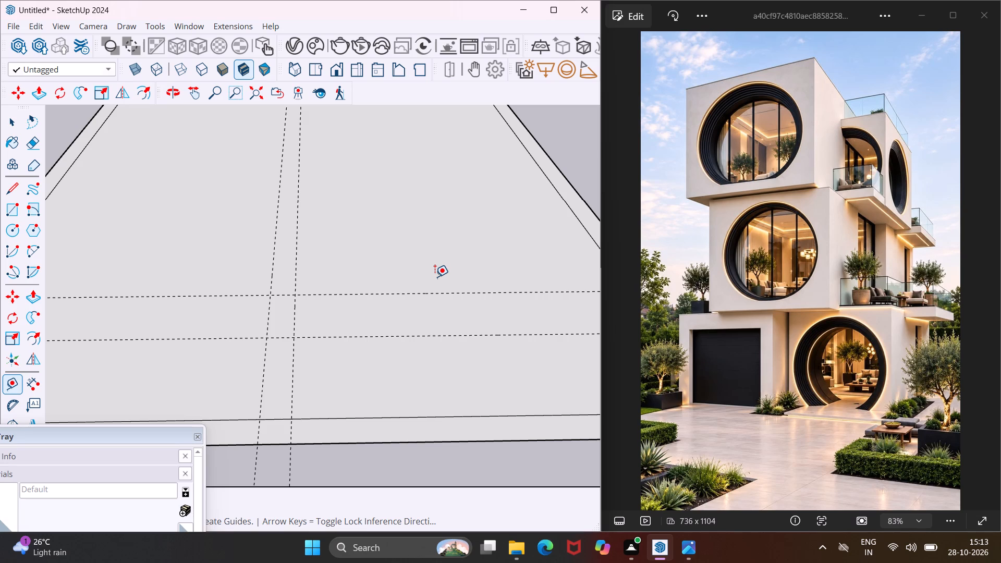
Draw a rectangle between the two crosswise guides, from the second lengthwise guide to the right inner edge.
scroll(282, 305, "down", 4)
middle_click_drag(279, 307, 279, 296)
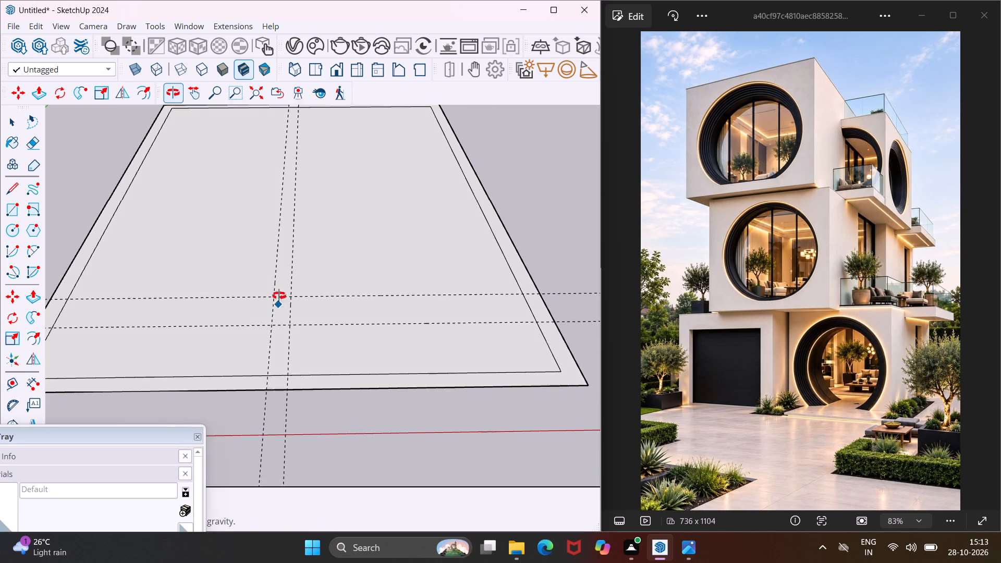
middle_click_drag(279, 296, 277, 274)
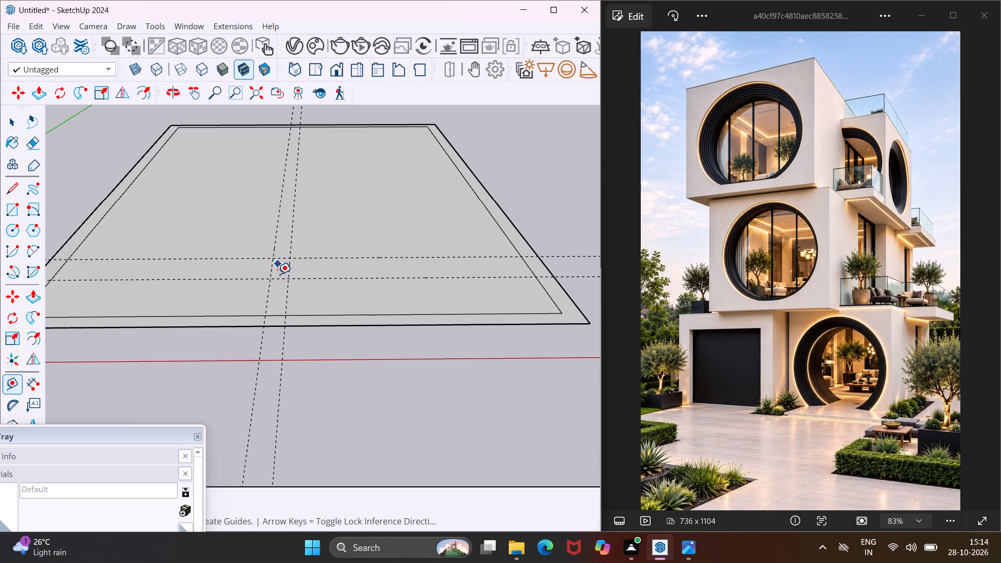
middle_click_drag(277, 274, 186, 341)
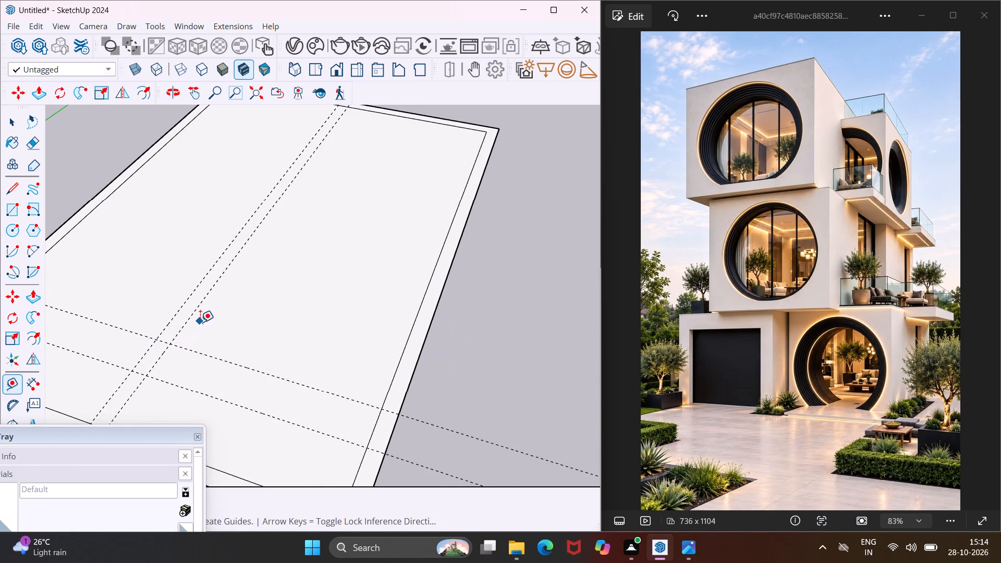
scroll(200, 322, "down", 5)
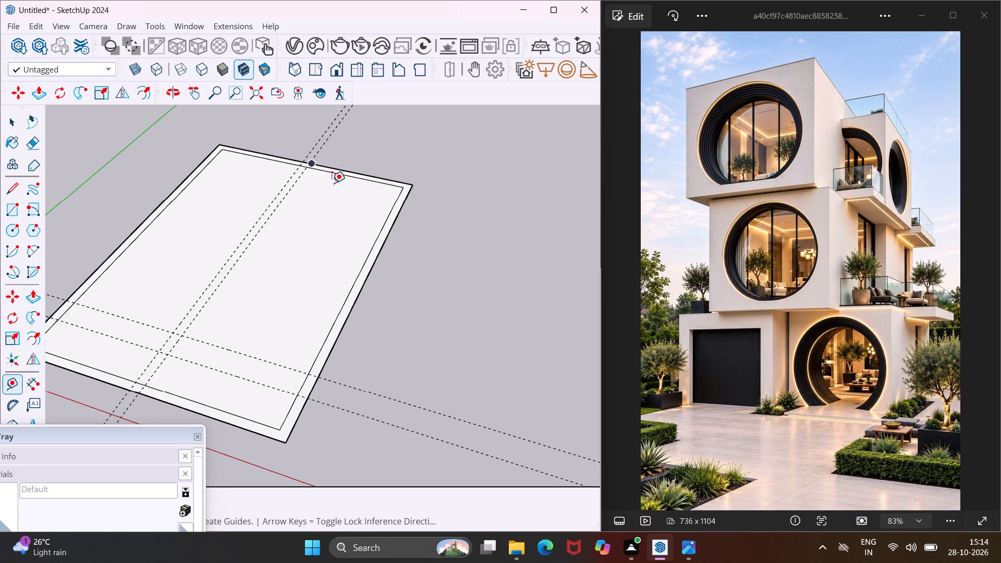
middle_click_drag(225, 295, 251, 297)
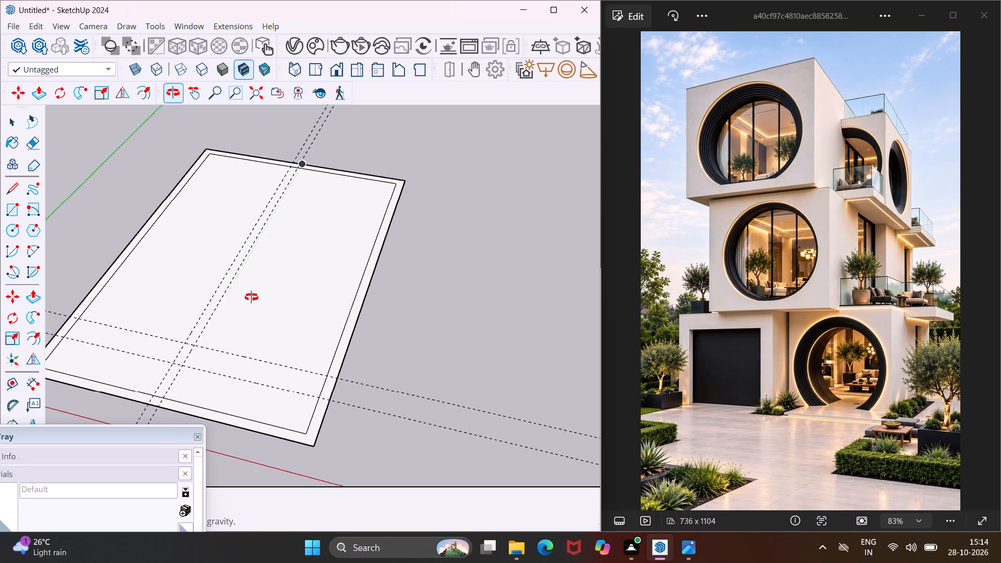
middle_click_drag(251, 297, 318, 281)
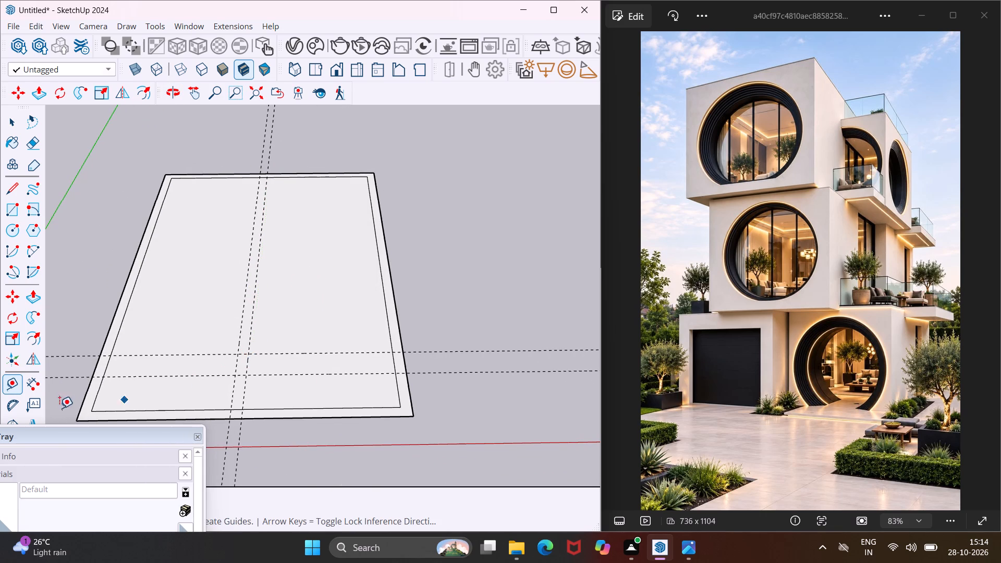
left_click(11, 212)
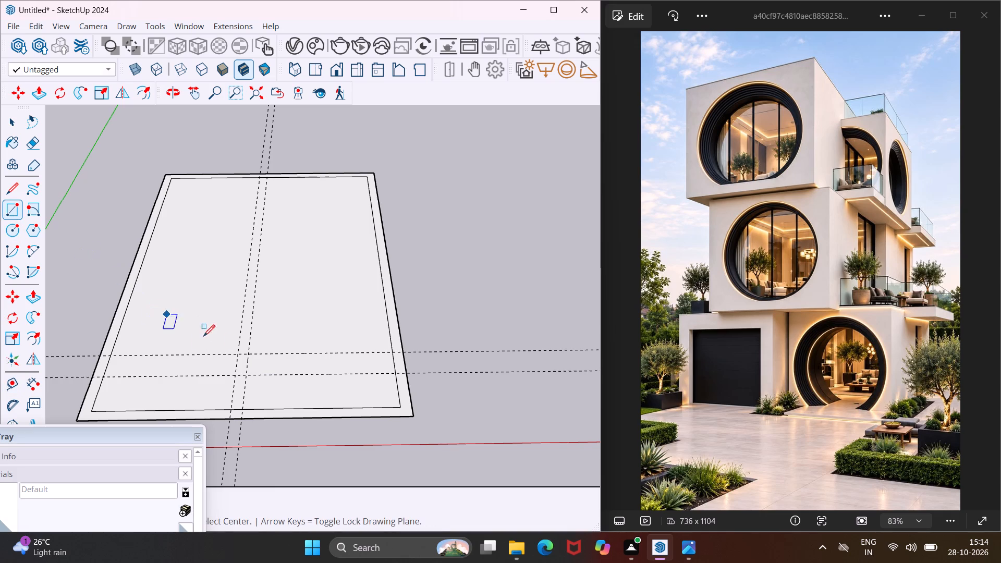
left_click(243, 375)
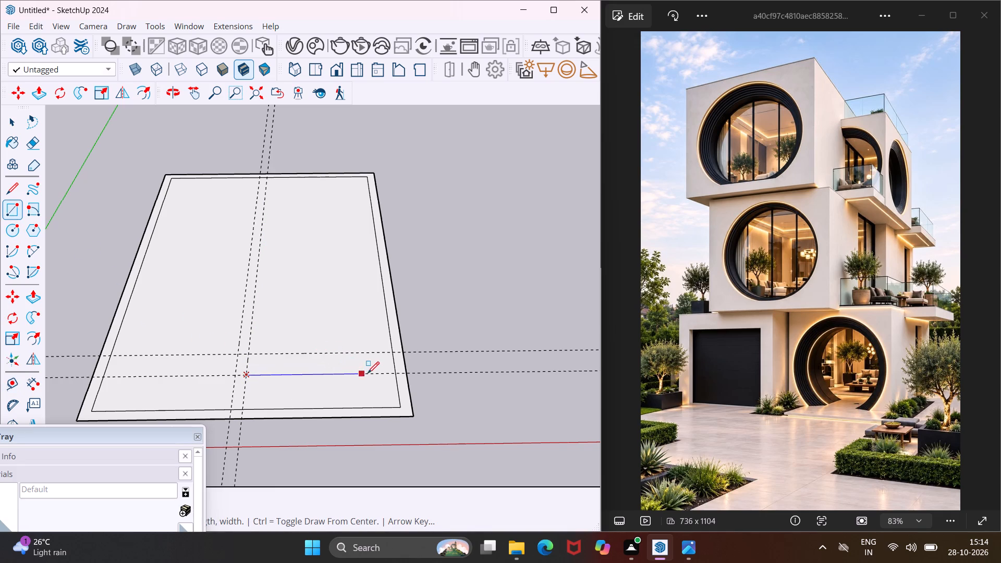
left_click(394, 350)
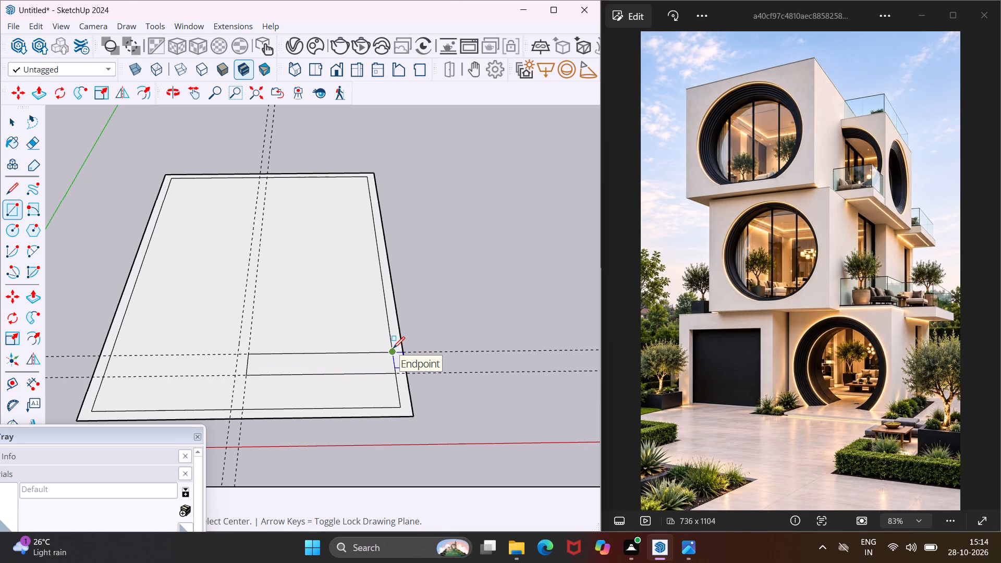
key("Escape")
key("space")
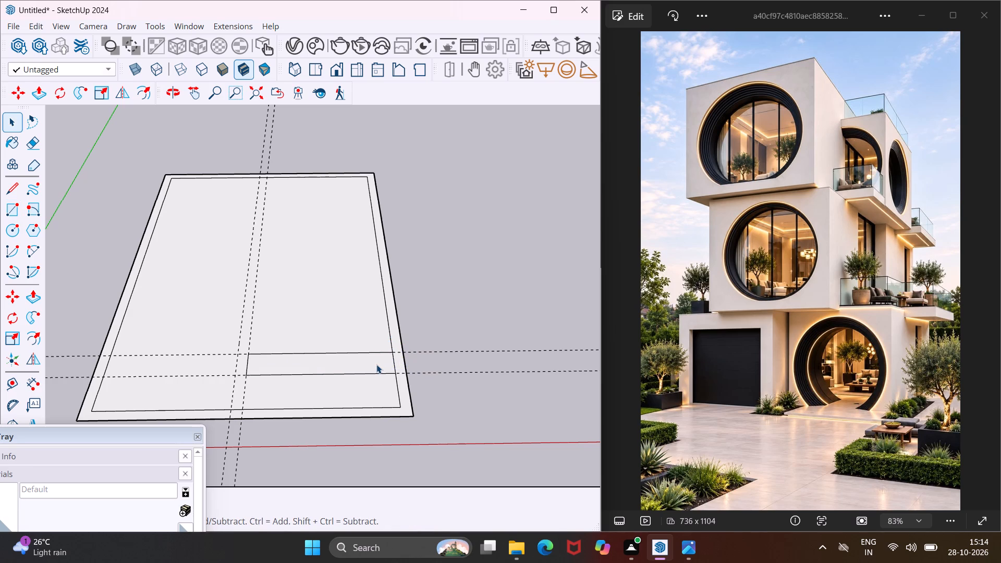
Push/Pull the new rectangle up 10' to form the recessed entrance wall block.
left_click(376, 365)
key("p")
left_click(376, 365)
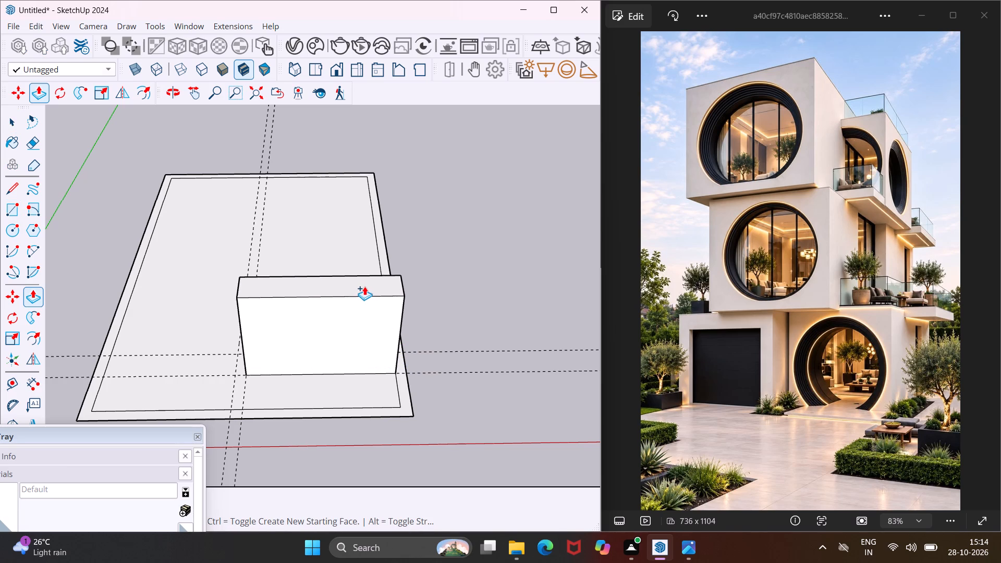
type("10'")
key("Return")
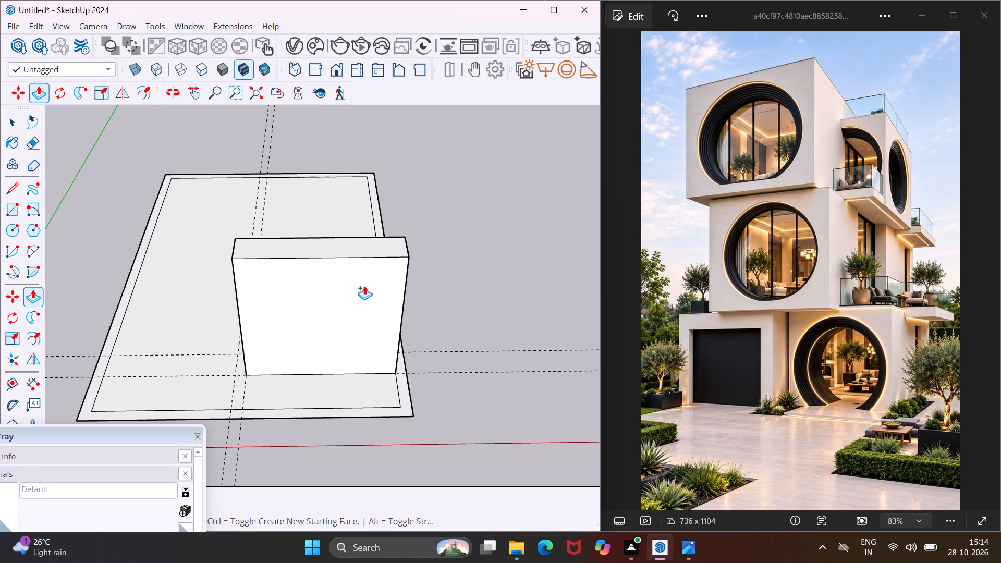
key("Escape")
key("space")
Place a guide on the floor 2' from the lengthwise guide at the entrance block's left end, towards its right end.
middle_click_drag(338, 338, 341, 245)
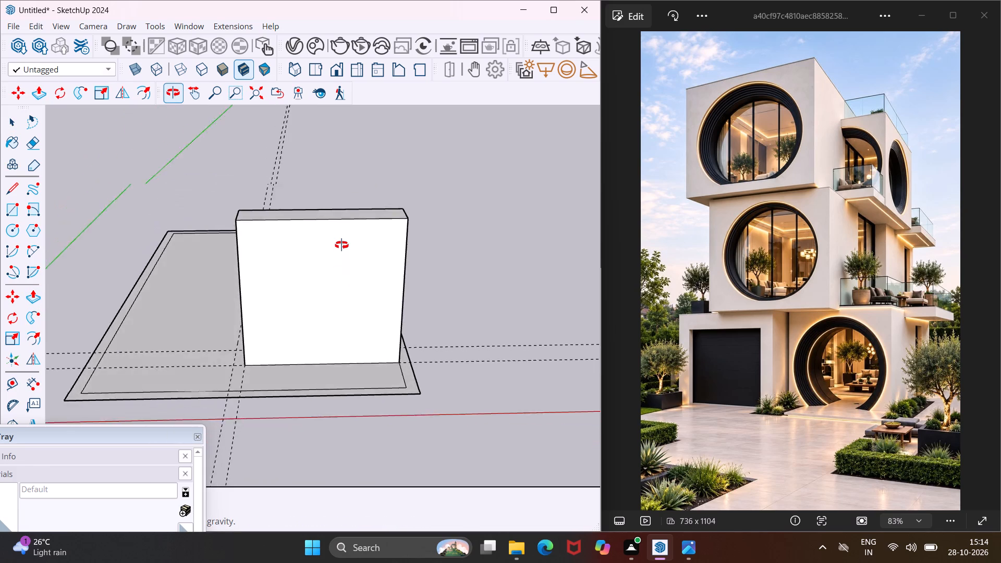
middle_click_drag(341, 245, 353, 278)
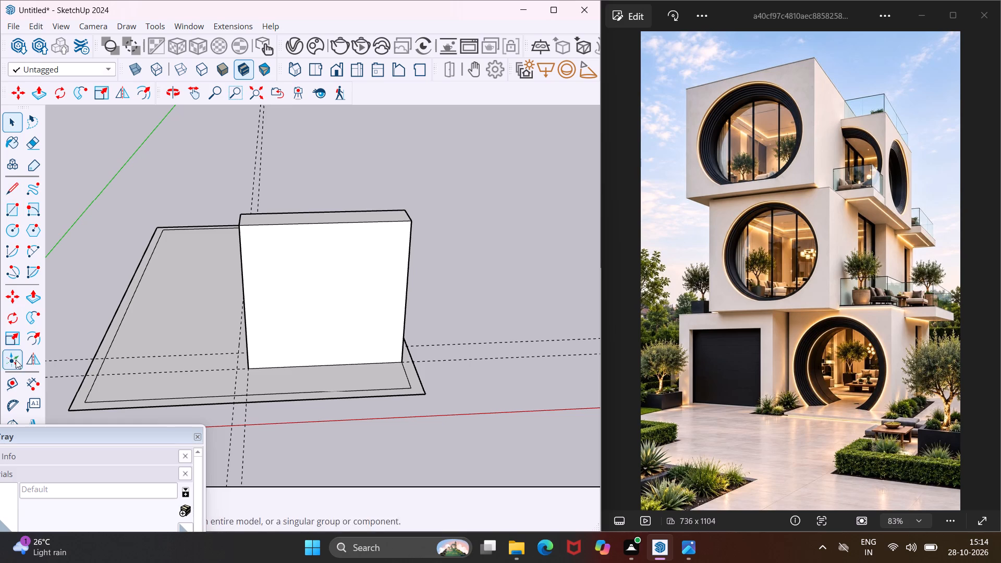
left_click(16, 376)
scroll(250, 373, "up", 4)
left_click(249, 381)
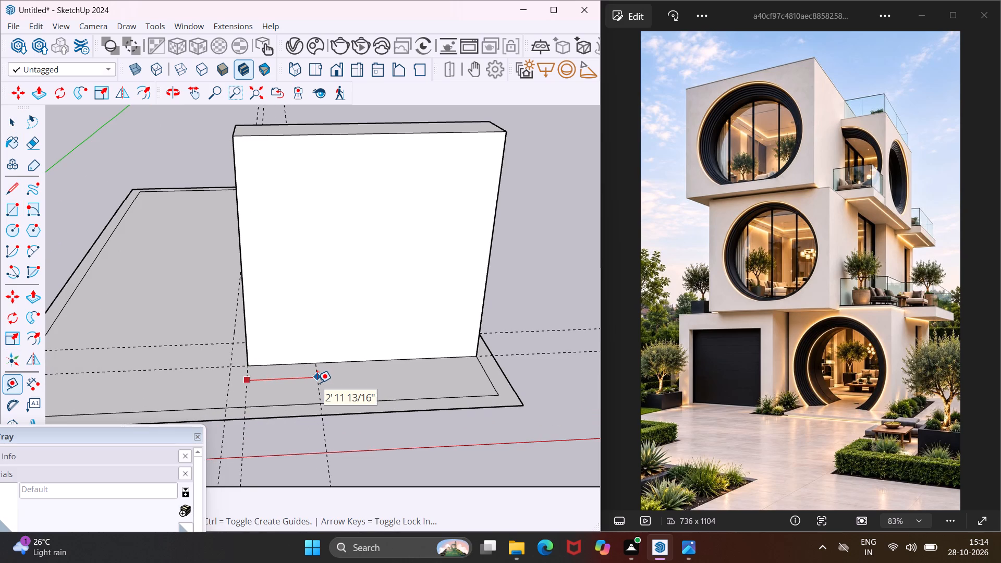
type("2'")
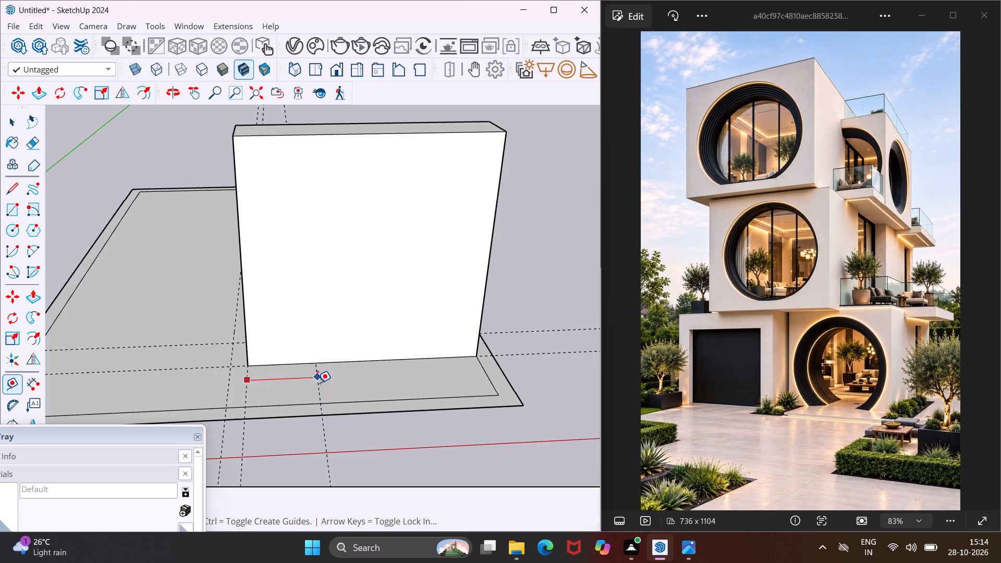
key("Return")
scroll(402, 386, "up", 5)
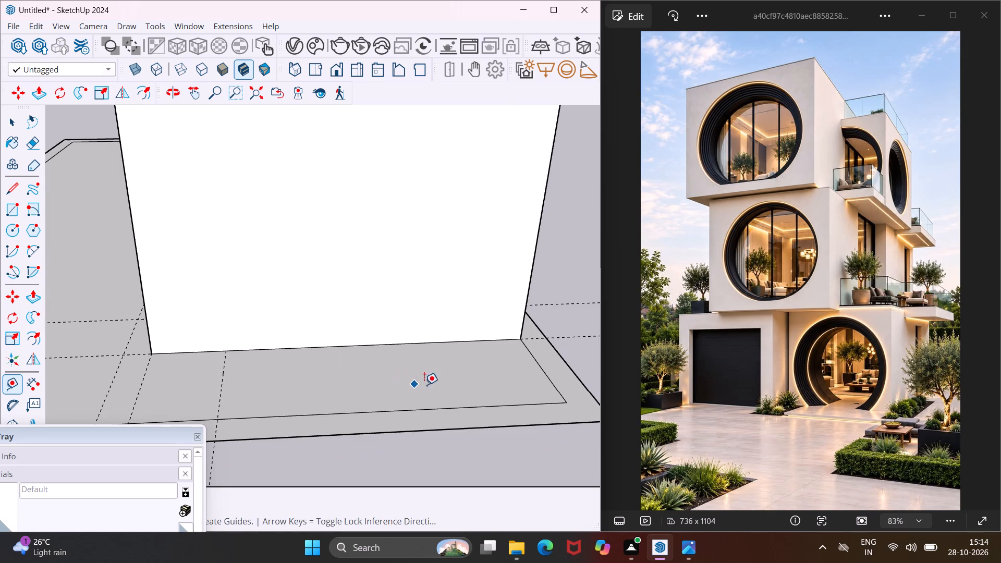
Place a guide on the floor 2' from the footprint's right inner edge, towards the entrance block's left end.
left_click(540, 373)
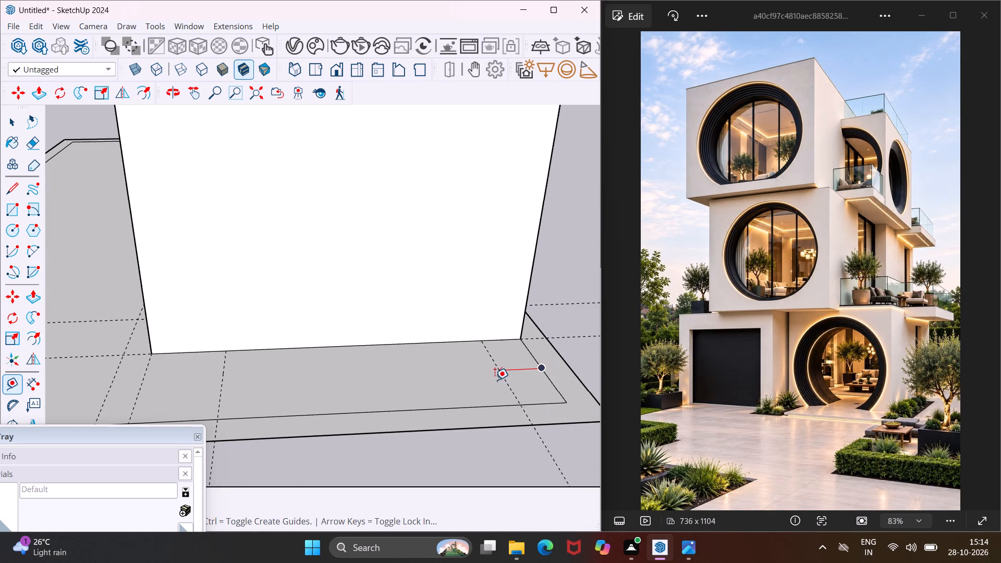
type("2'")
key("Return")
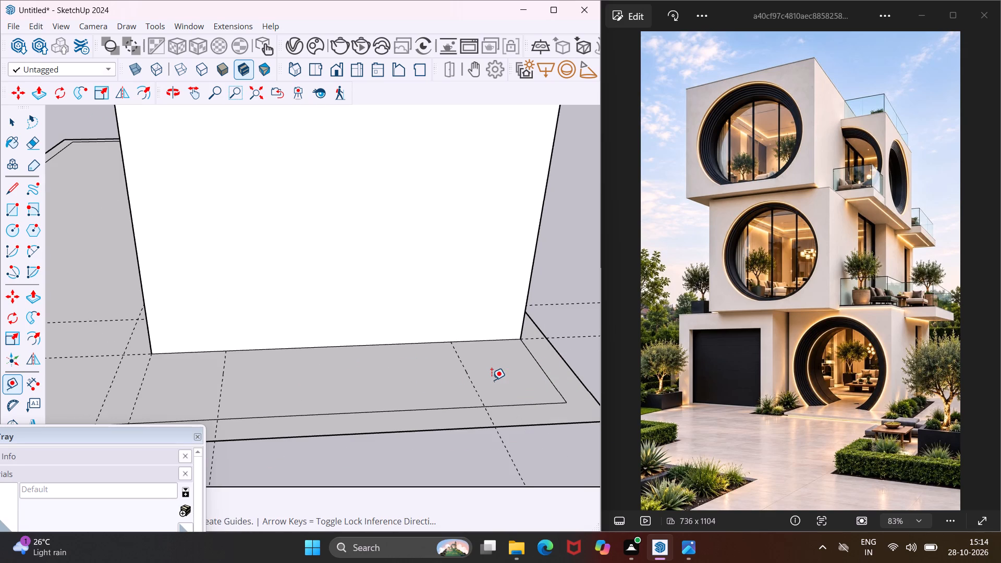
Add a guide 1' further inward from each of the two 2' guides in front of the entrance block.
scroll(495, 375, "down", 3)
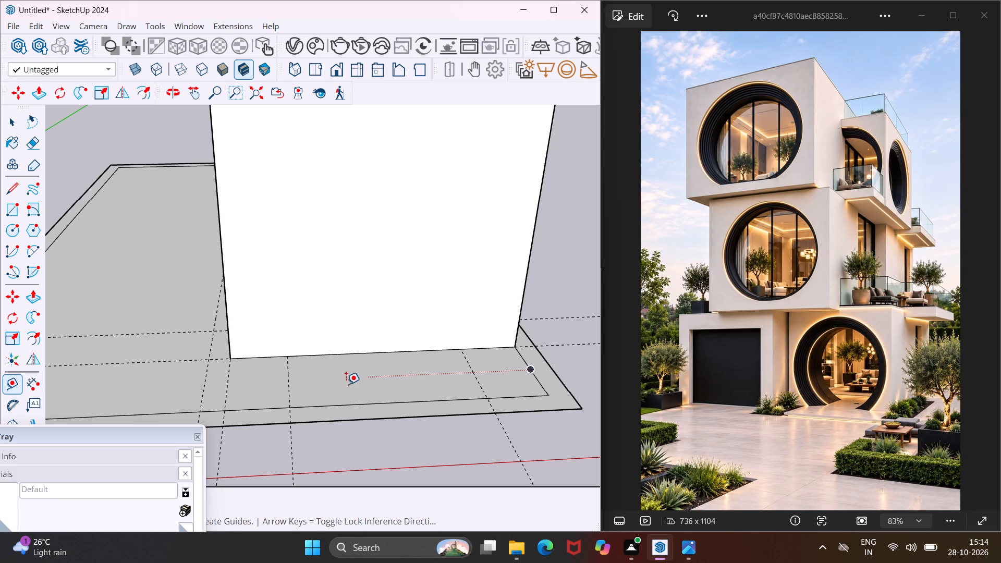
left_click(288, 397)
type("1'")
key("Return")
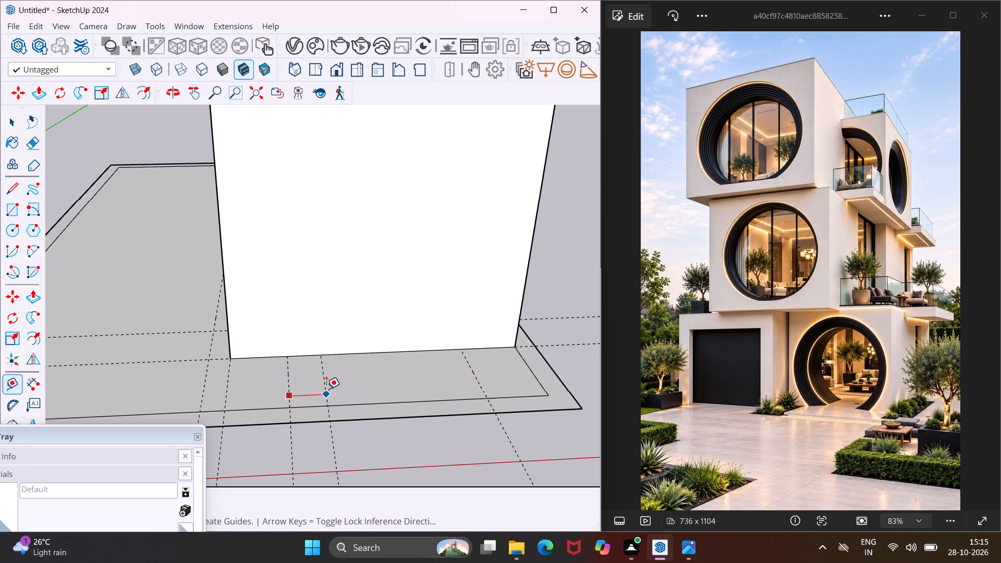
left_click(479, 387)
type("1'")
key("Return")
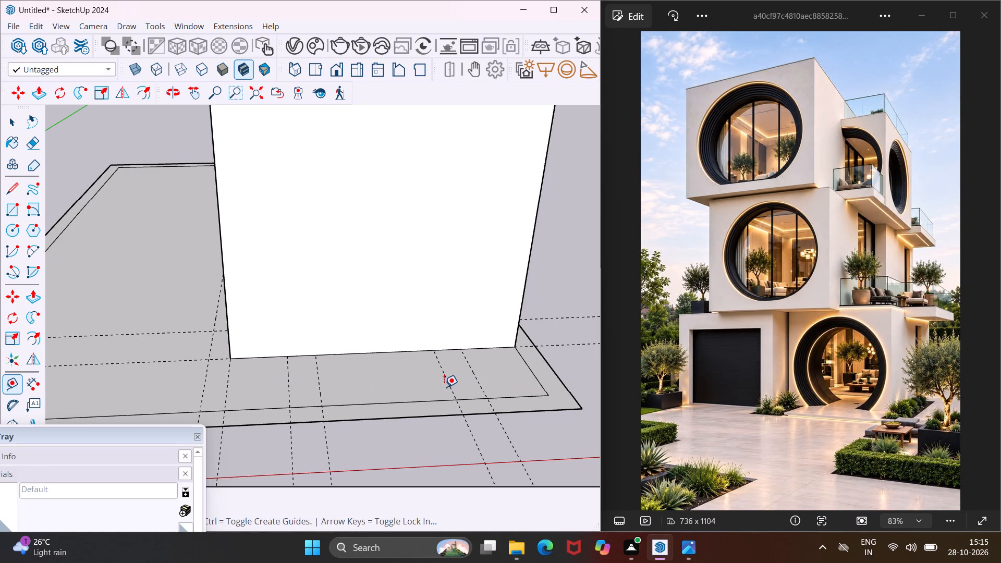
Draw a two-point arc of about 4' 9" radius on the entrance block's front face, its ends on the innermost guides along the bottom edge.
scroll(133, 317, "down", 4)
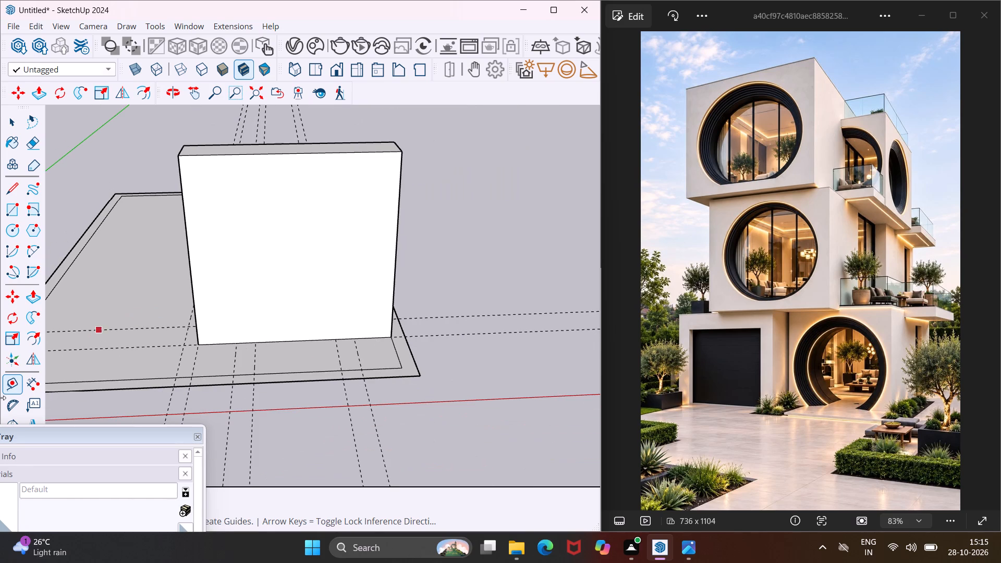
left_click(25, 253)
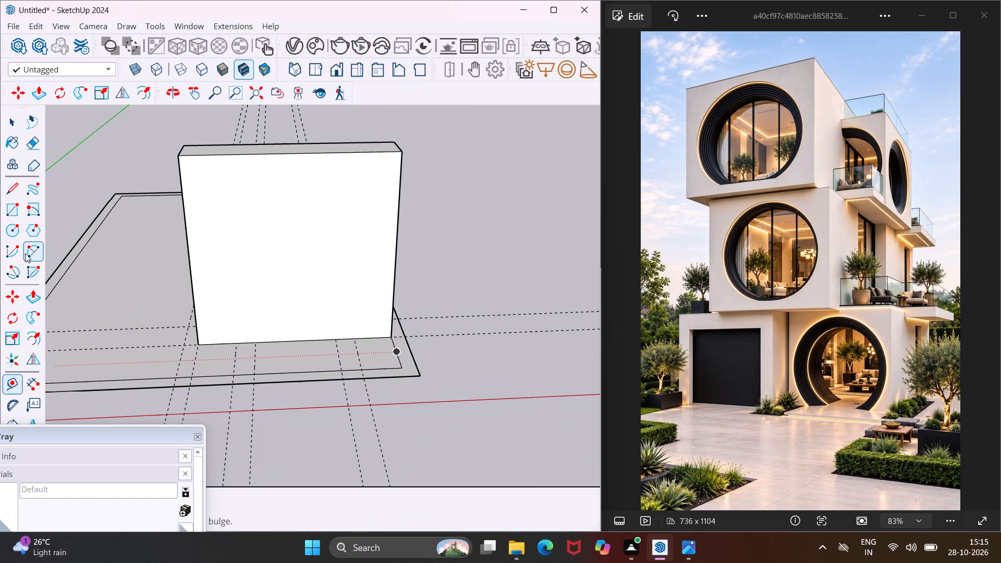
left_click(255, 345)
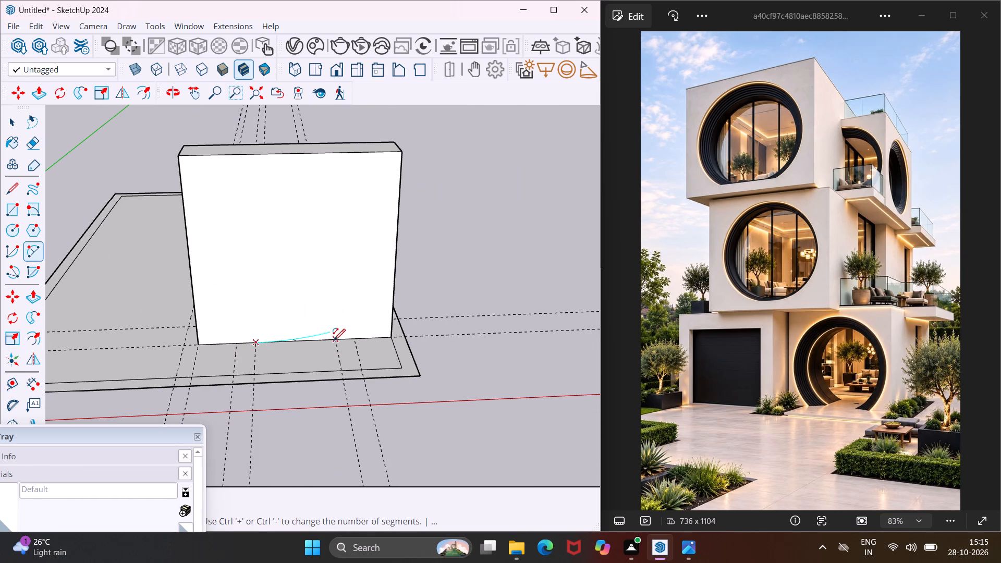
scroll(336, 338, "up", 7)
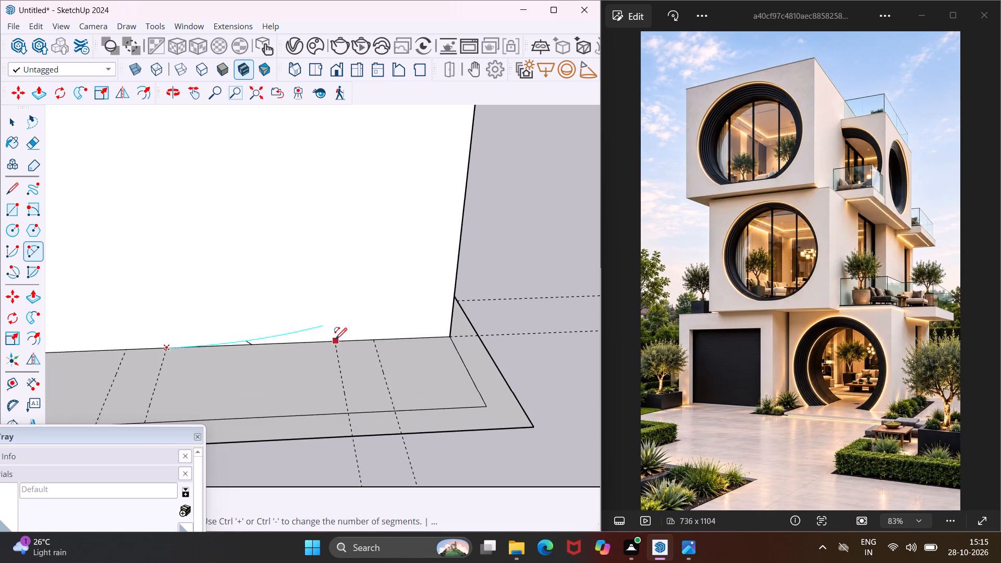
left_click(336, 343)
scroll(291, 223, "down", 2)
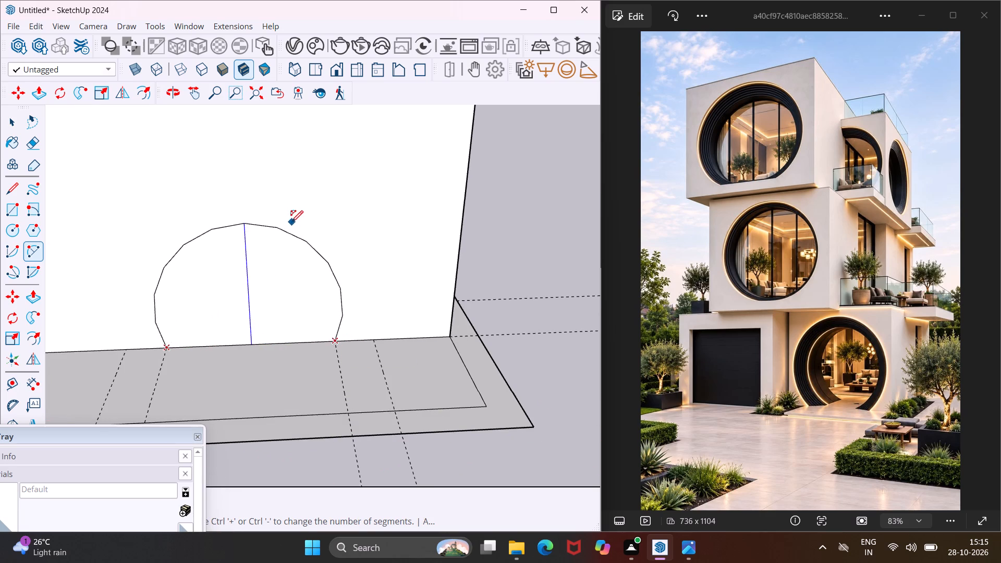
scroll(291, 222, "down", 16)
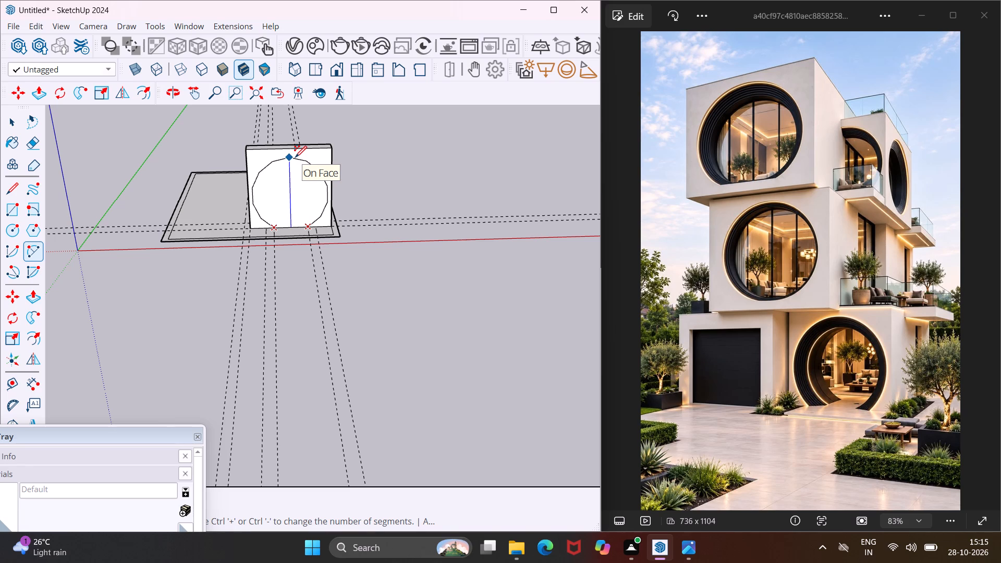
left_click(295, 157)
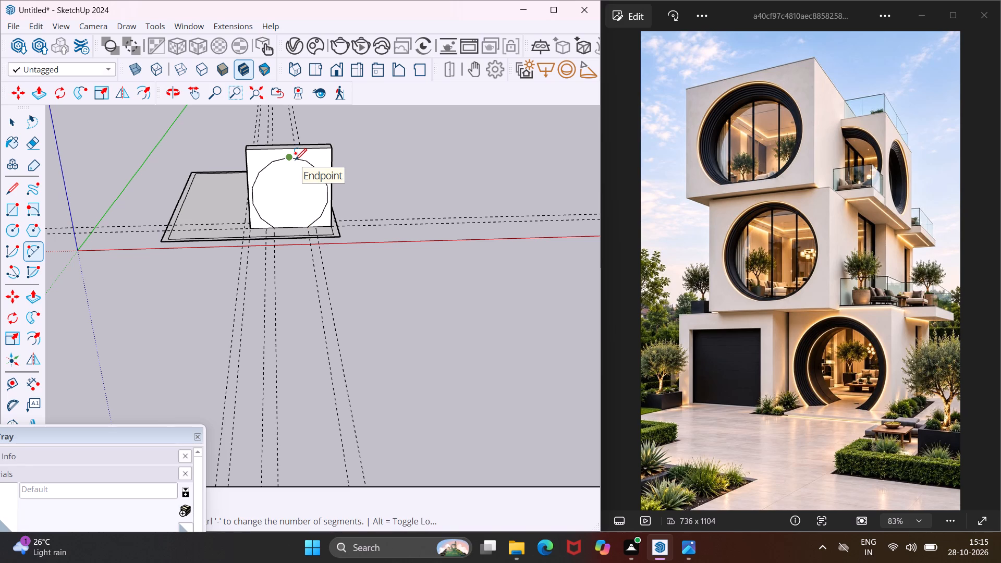
key("Escape")
Set the entrance arc's segment count to 100.
key("space")
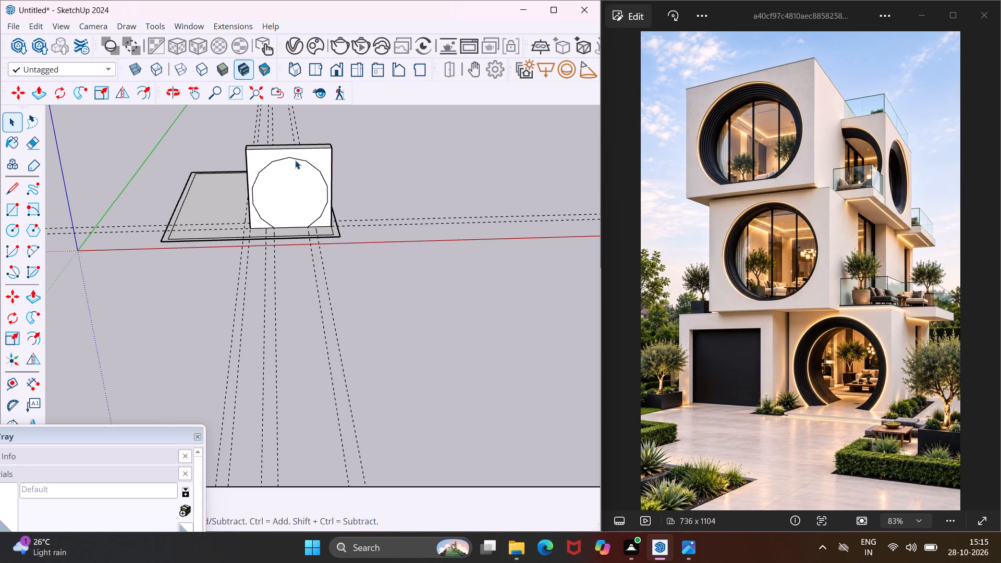
left_click(295, 157)
right_click(295, 157)
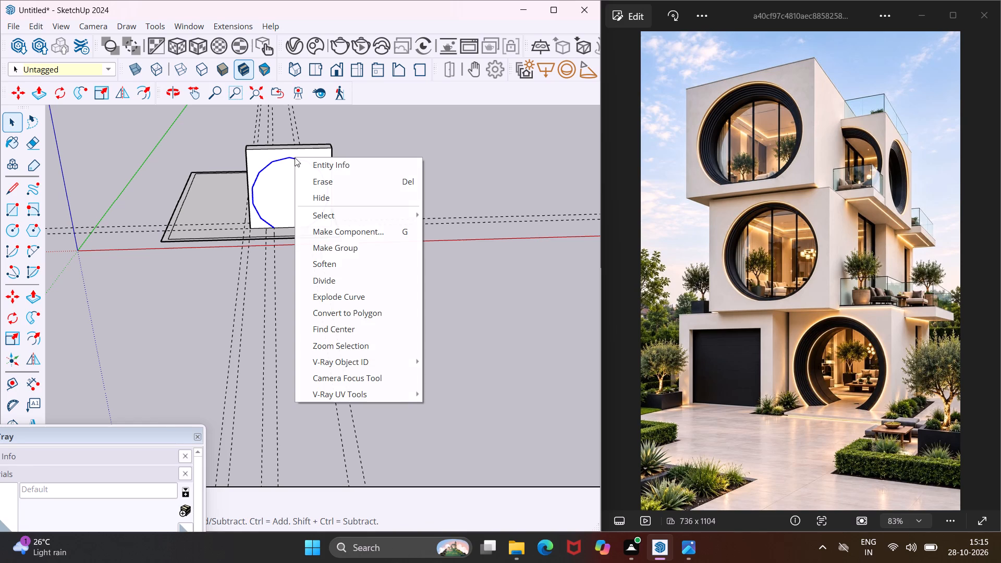
left_click(301, 166)
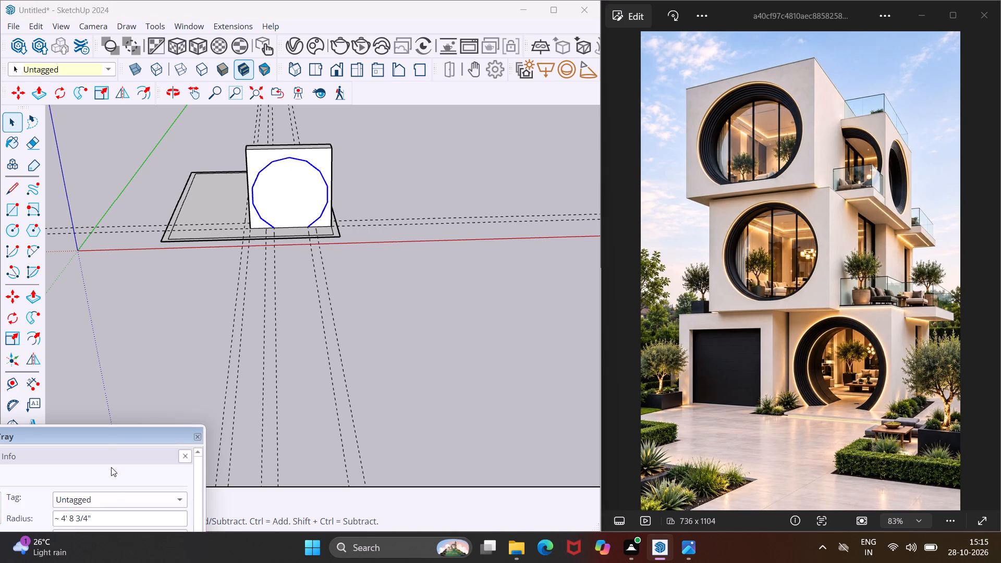
left_click_drag(103, 436, 122, 337)
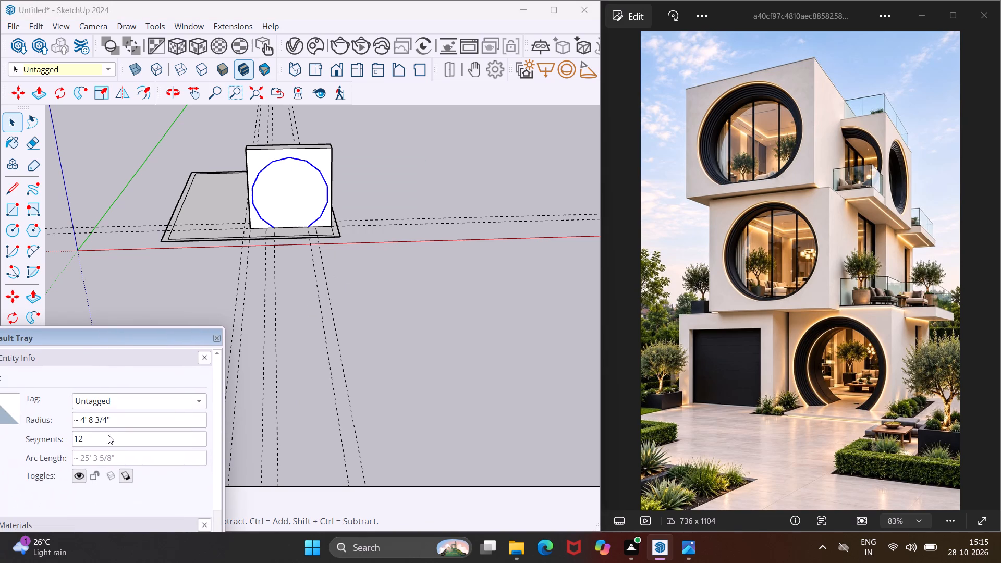
left_click(106, 437)
key("BackSpace")
key("BackSpace")
type("100")
key("Return")
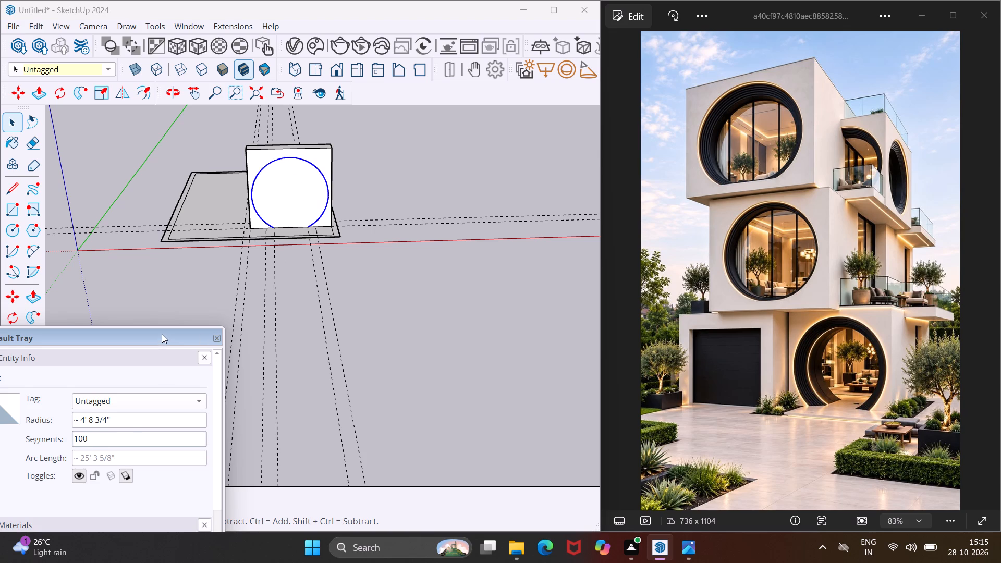
left_click_drag(162, 334, 160, 360)
Measure the distance between the two innermost guides at the arc's ends.
scroll(287, 201, "up", 5)
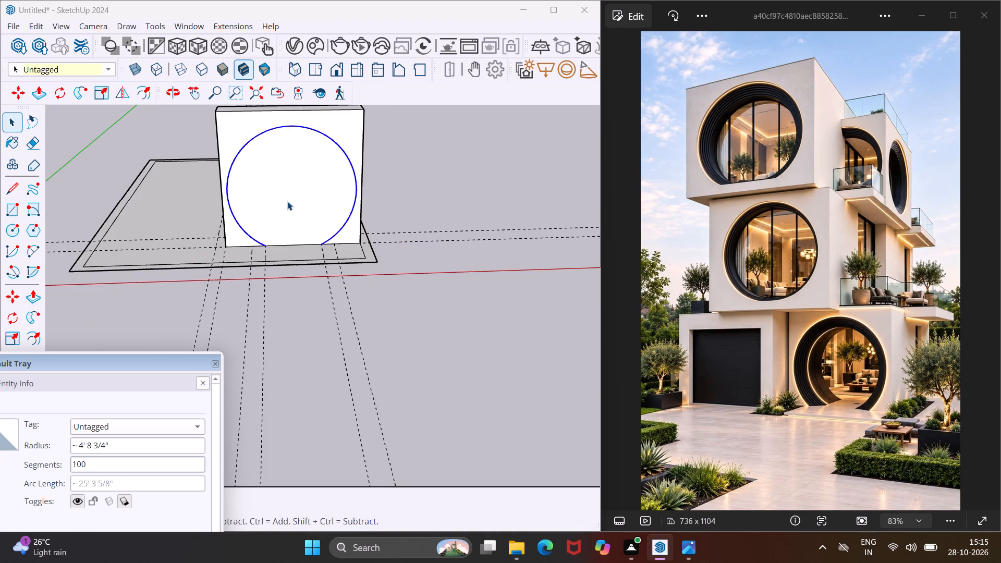
scroll(286, 200, "up", 5)
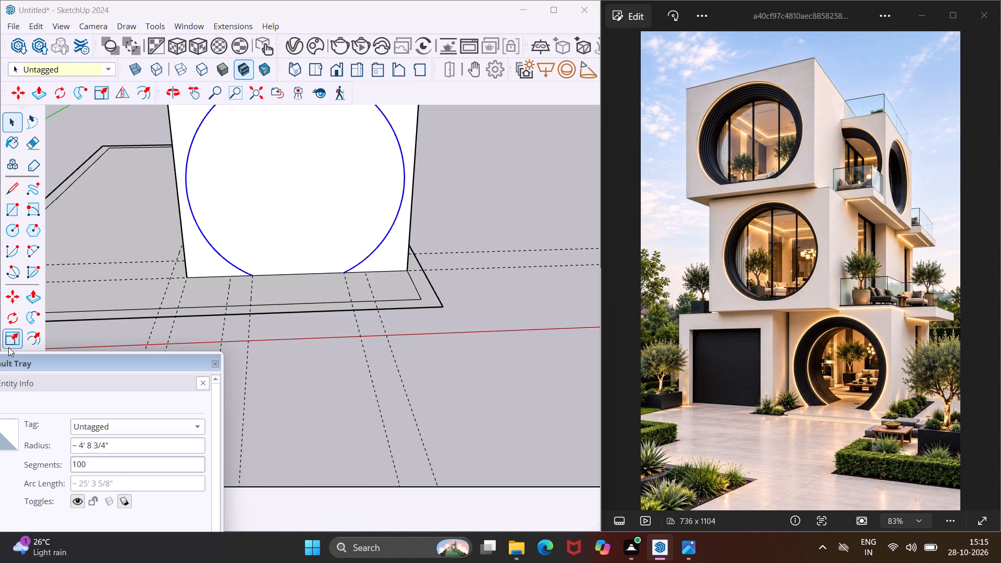
left_click_drag(60, 363, 211, 460)
left_click(13, 388)
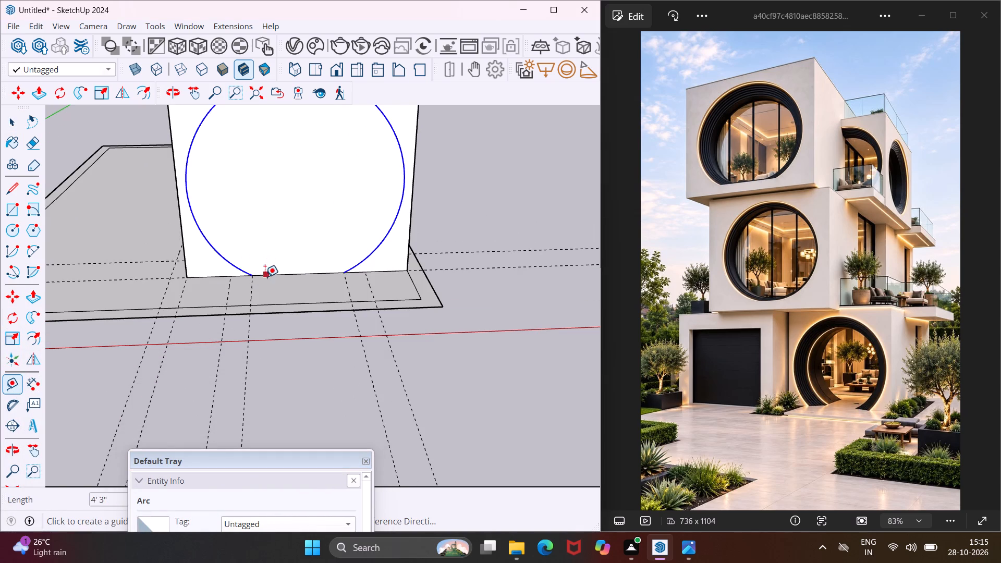
scroll(264, 278, "up", 8)
left_click(238, 305)
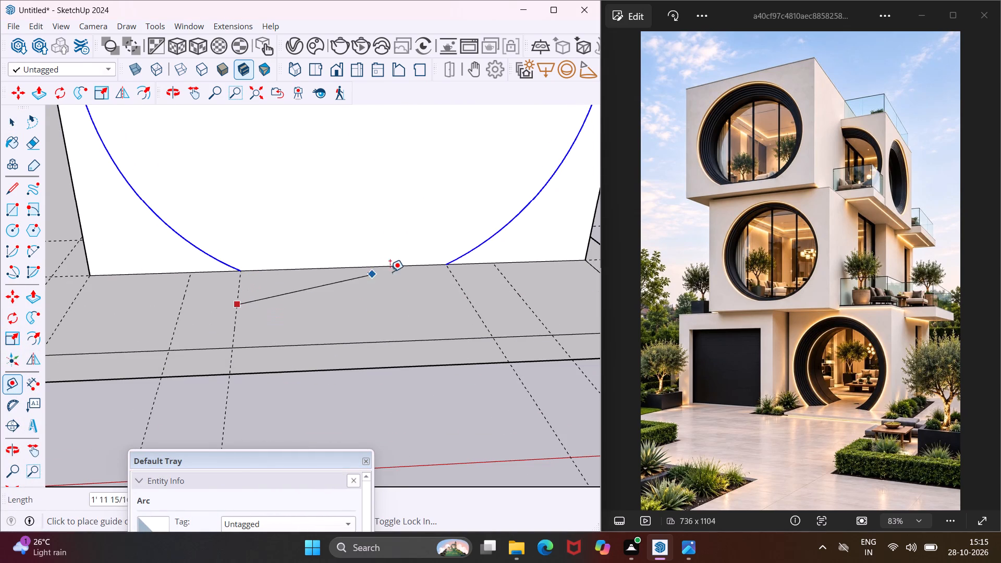
key("Escape")
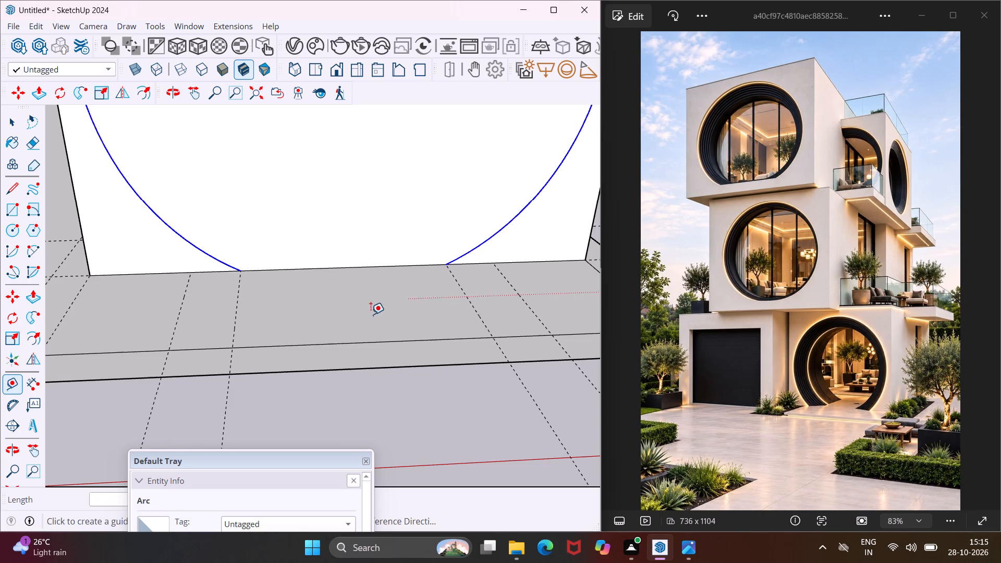
left_click(233, 328)
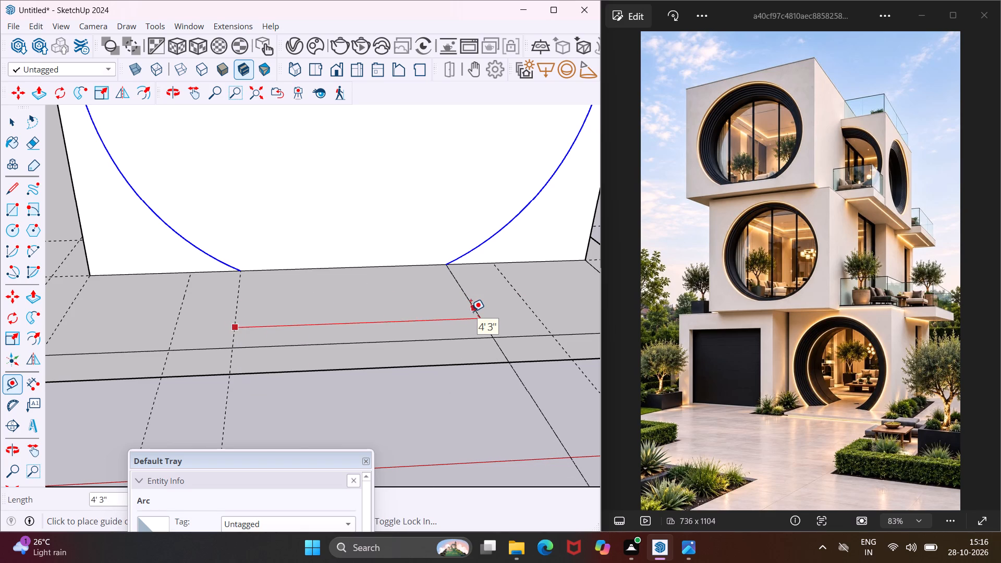
key("Escape")
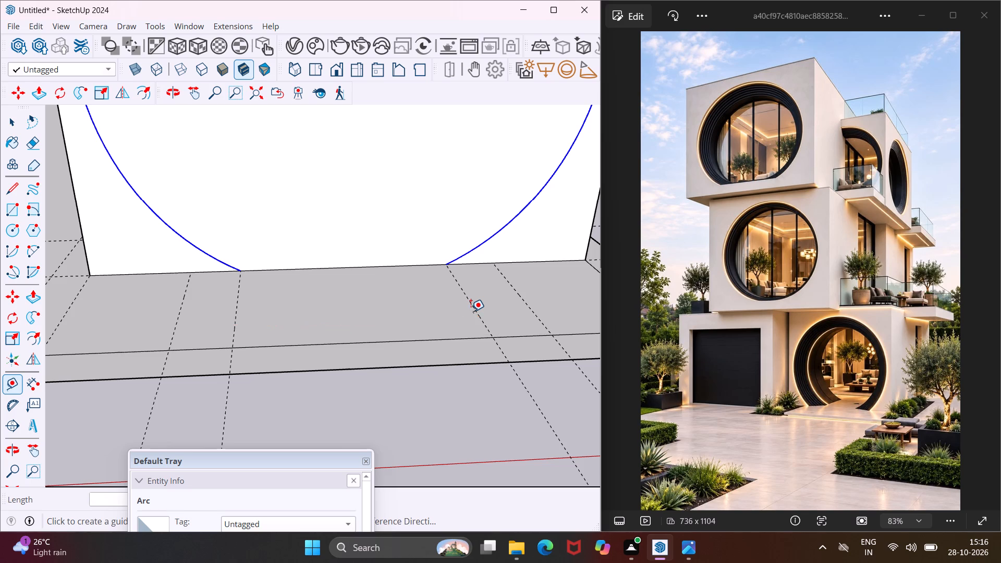
Push/Pull the face inside the arc back 2' to cut the round opening through the entrance block.
key("space")
scroll(364, 251, "down", 6)
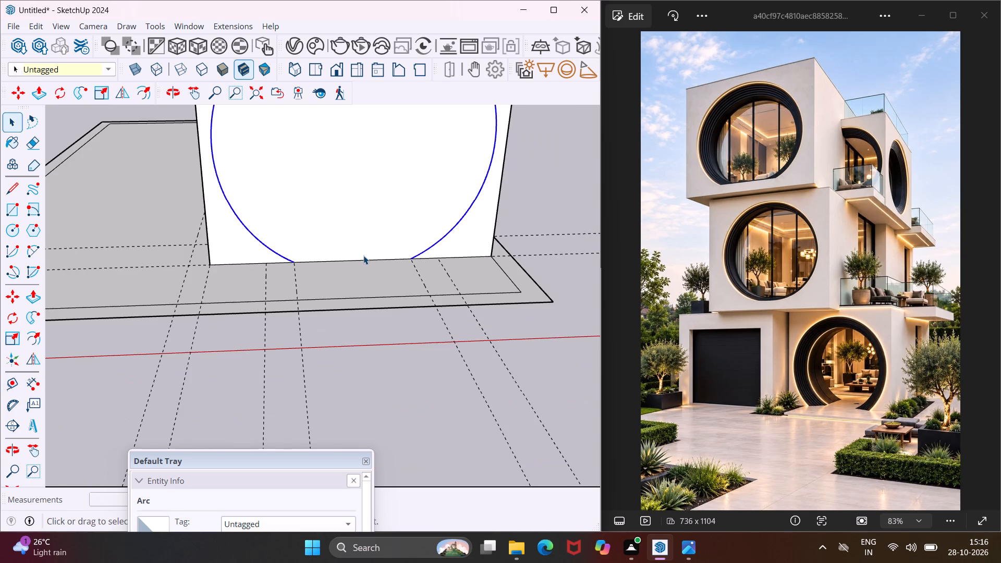
scroll(363, 255, "down", 6)
middle_click_drag(425, 195, 583, 200)
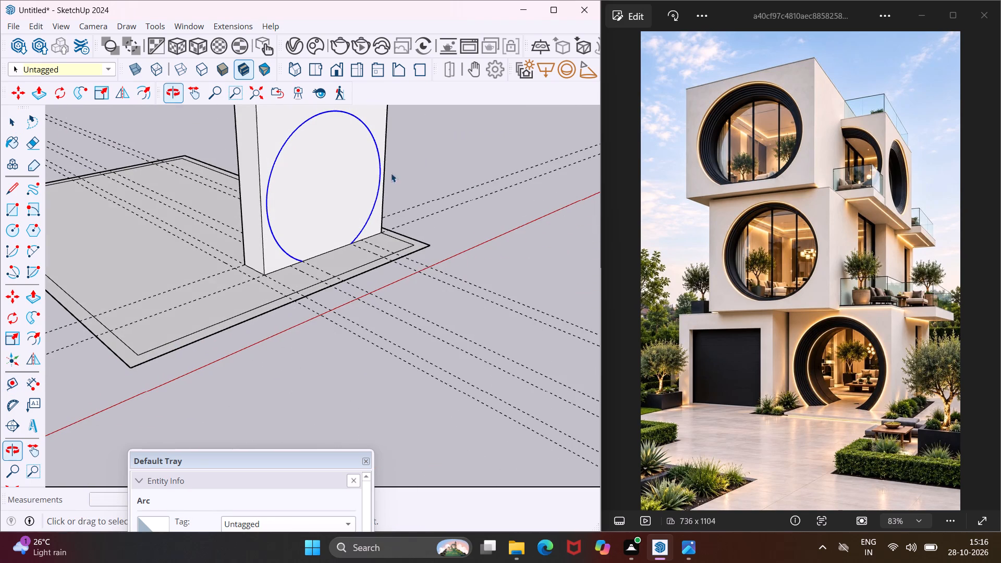
left_click(351, 169)
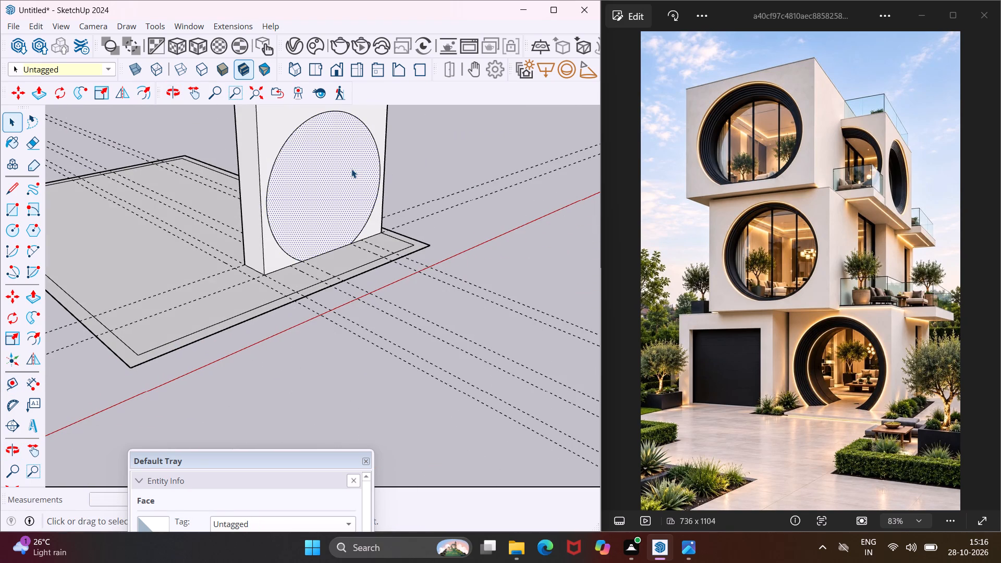
key("p")
left_click(351, 169)
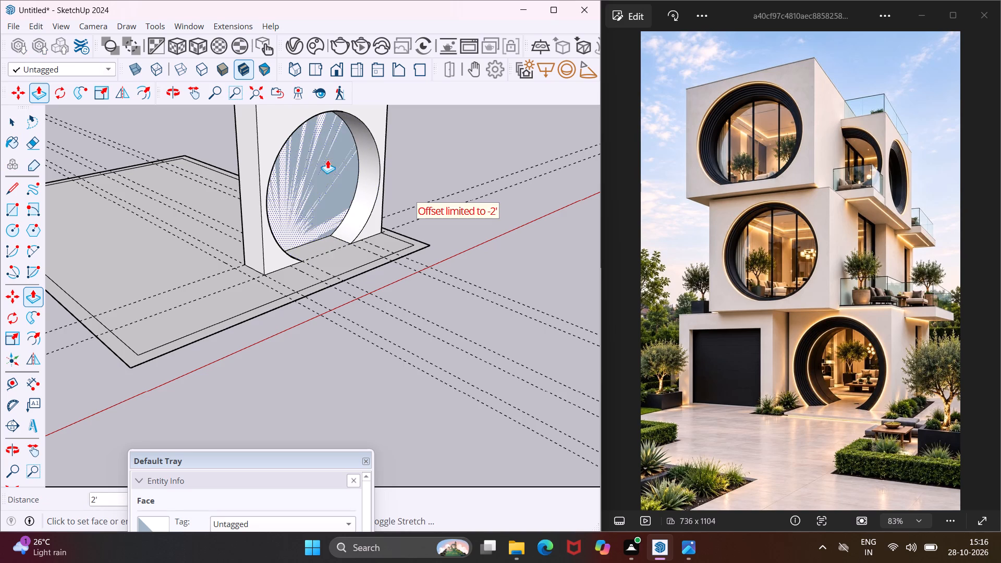
left_click(313, 158)
key("Escape")
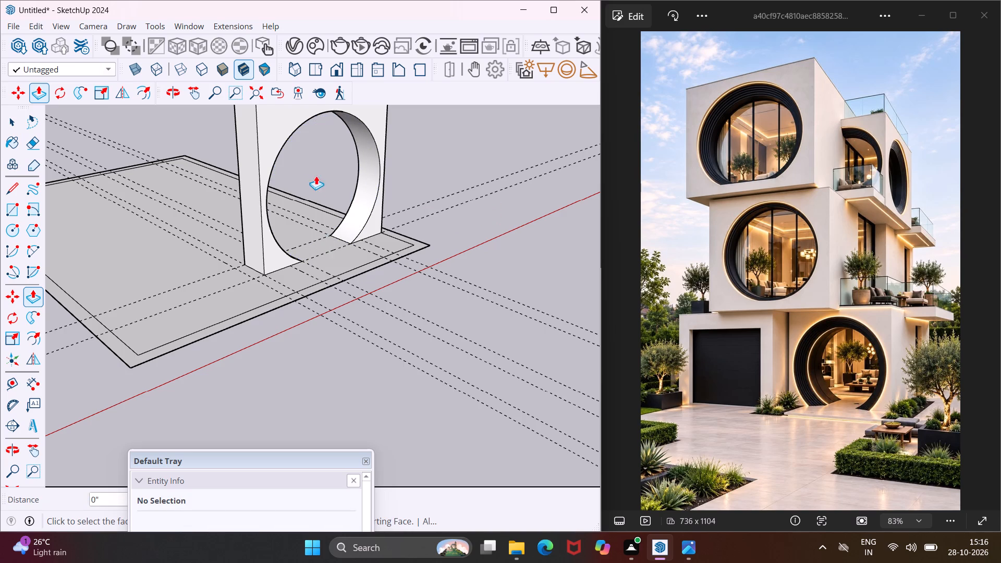
Measure the depth of the round opening between the two cross guides at the entrance block's base.
key("space")
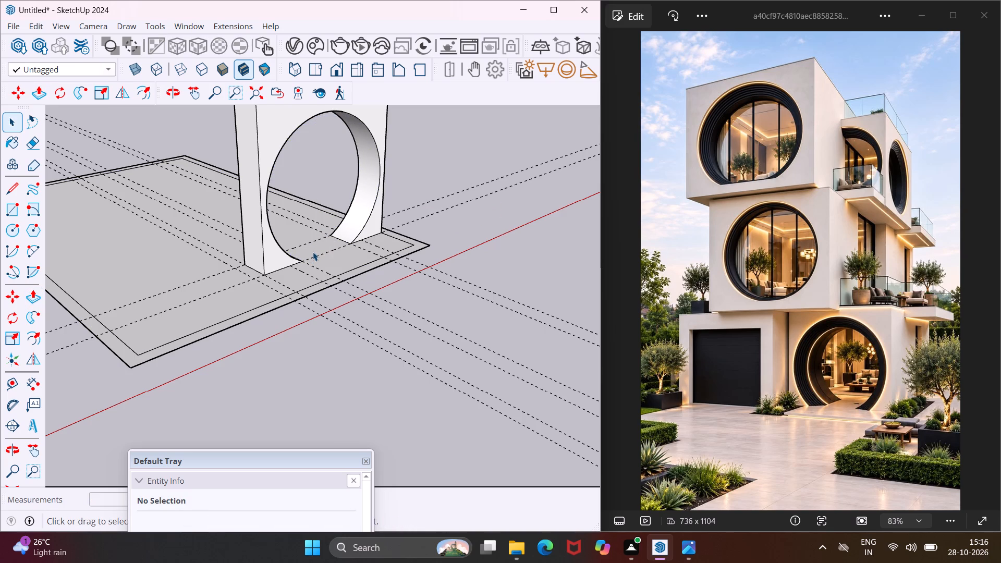
scroll(265, 258, "up", 4)
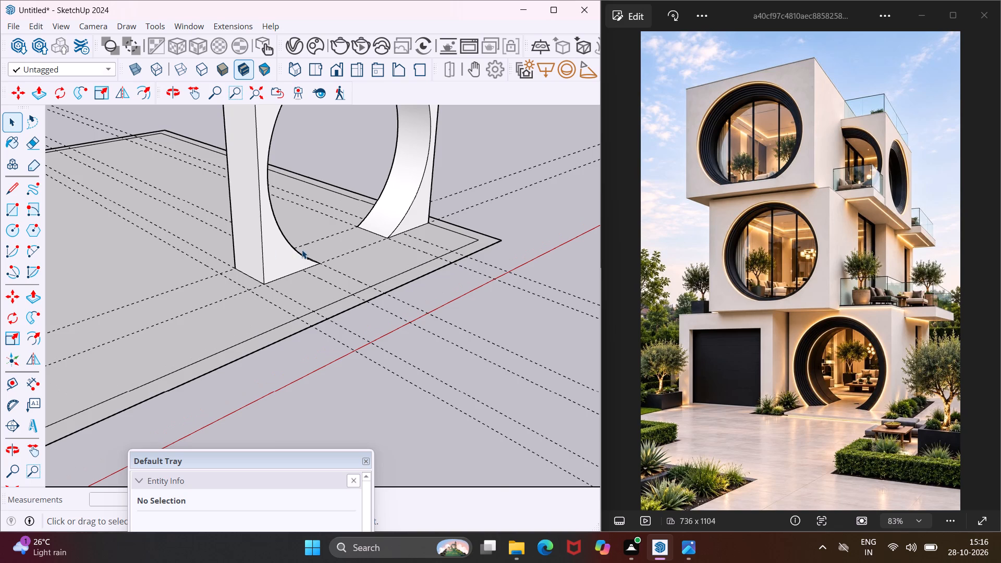
scroll(302, 250, "up", 5)
middle_click_drag(325, 249, 196, 277)
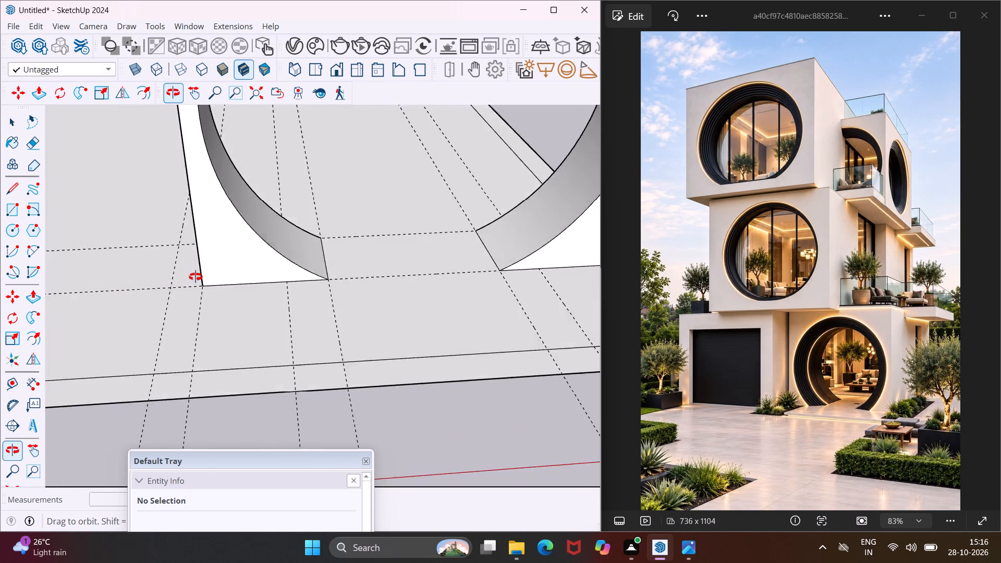
middle_click_drag(196, 277, 312, 302)
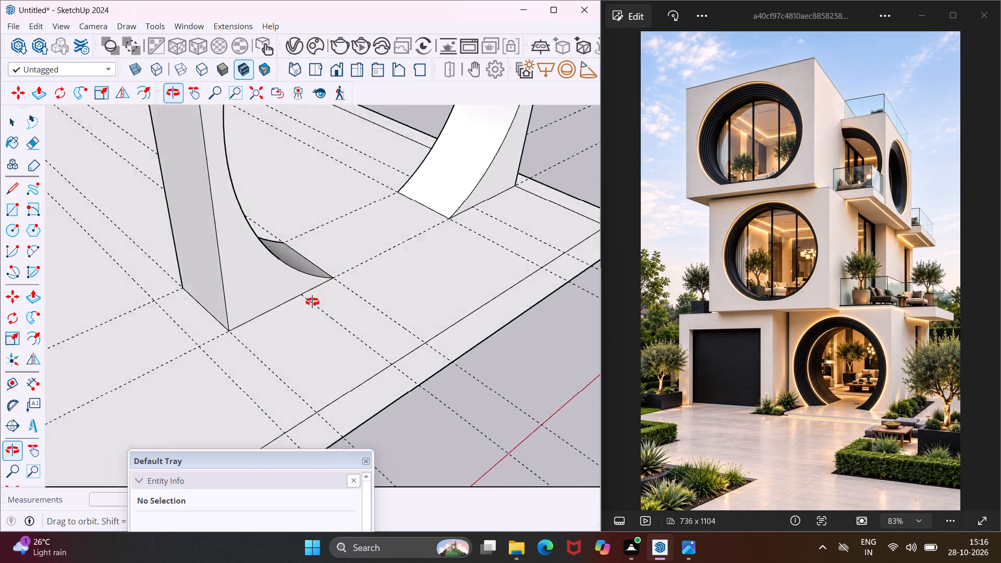
middle_click_drag(312, 302, 213, 330)
left_click(11, 385)
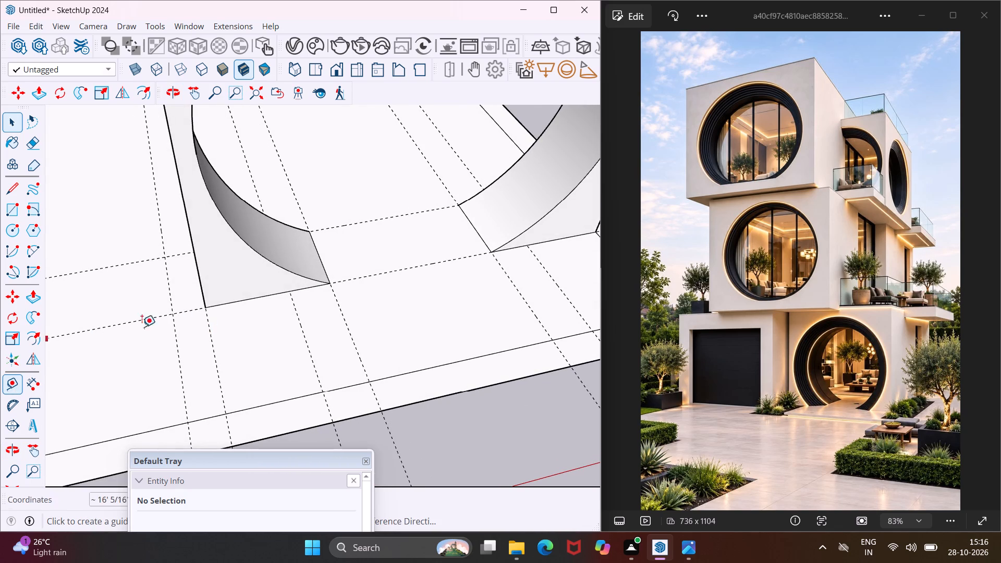
scroll(421, 253, "up", 3)
left_click(435, 266)
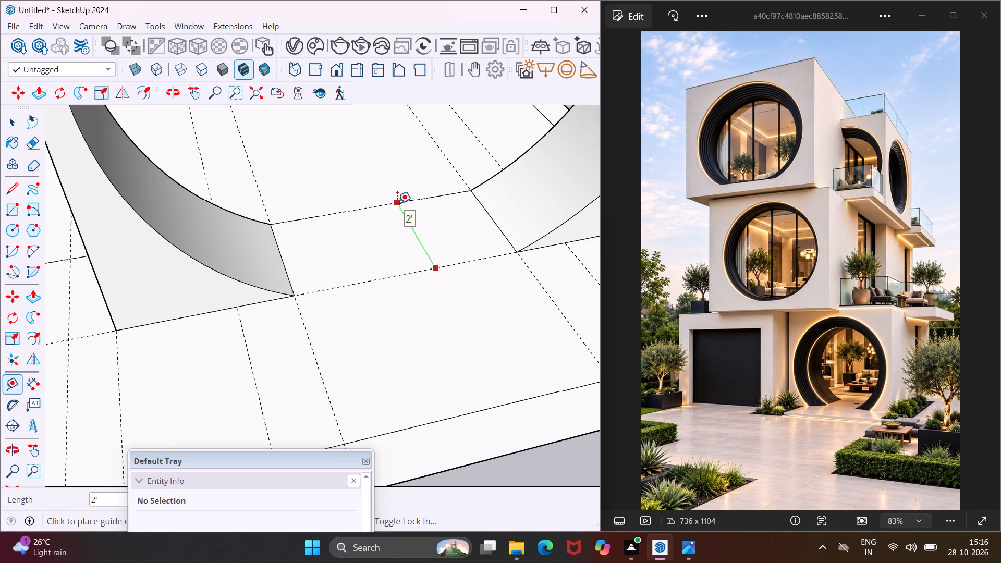
key("Escape")
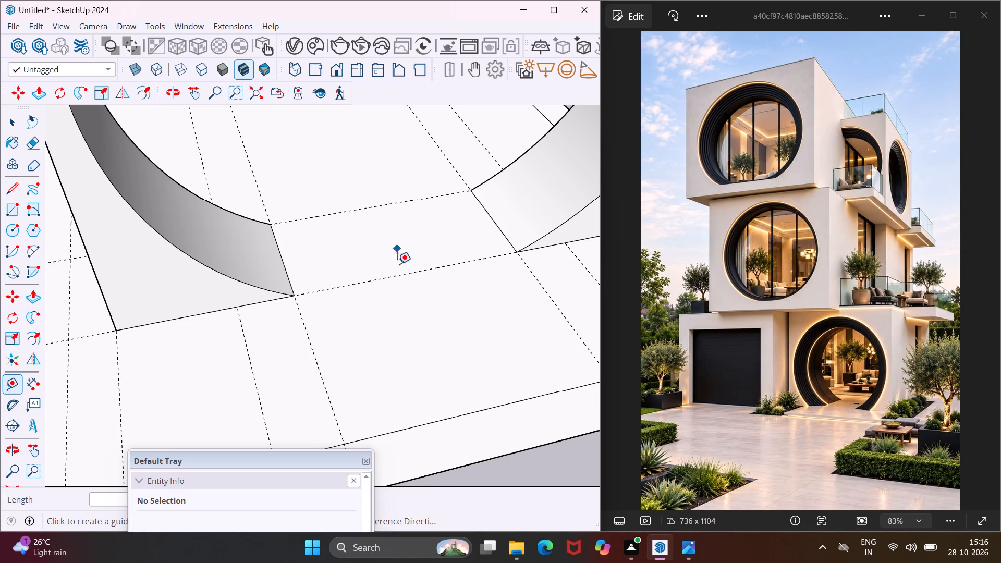
key("space")
Place a guide 2" off the guide at the entrance block's inner-side corner, away from the block.
scroll(395, 303, "down", 13)
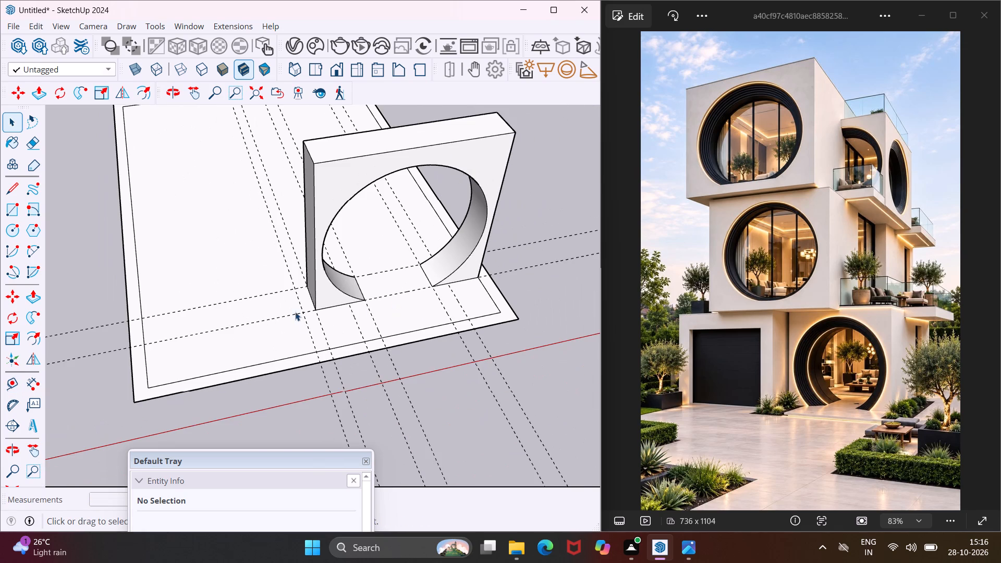
middle_click_drag(292, 311, 608, 271)
middle_click_drag(279, 318, 331, 341)
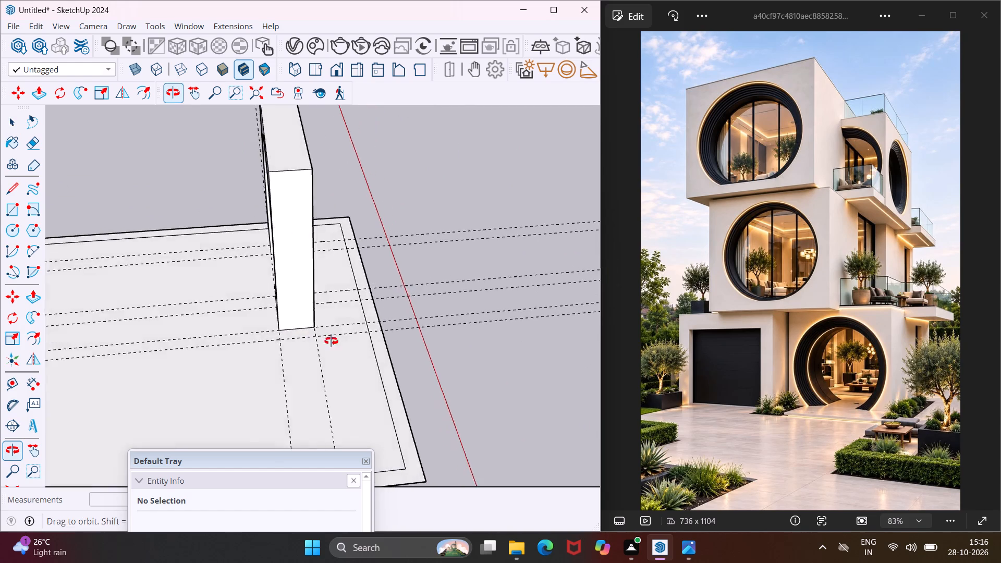
middle_click_drag(331, 341, 597, 307)
scroll(496, 261, "down", 4)
scroll(375, 342, "up", 9)
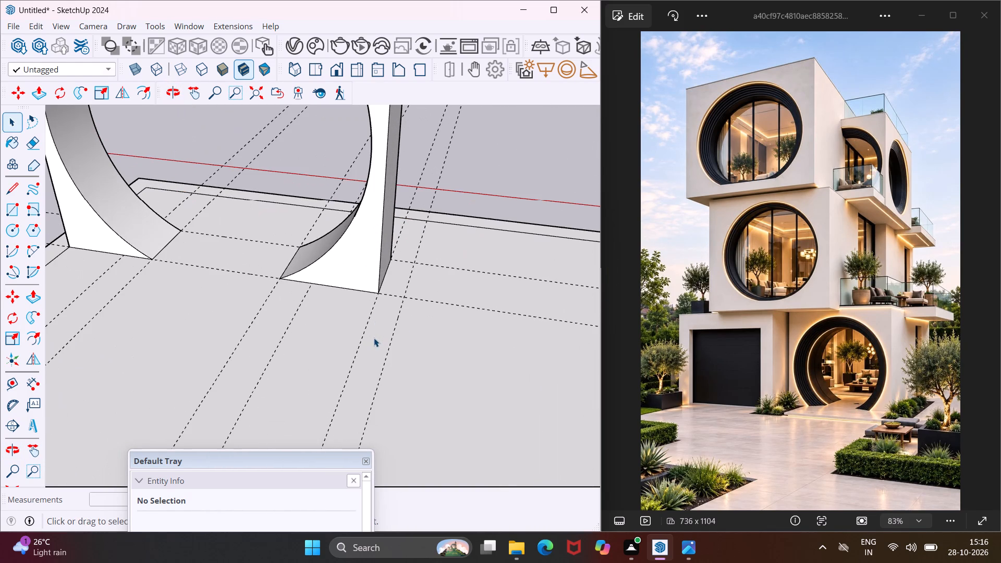
scroll(367, 344, "down", 4)
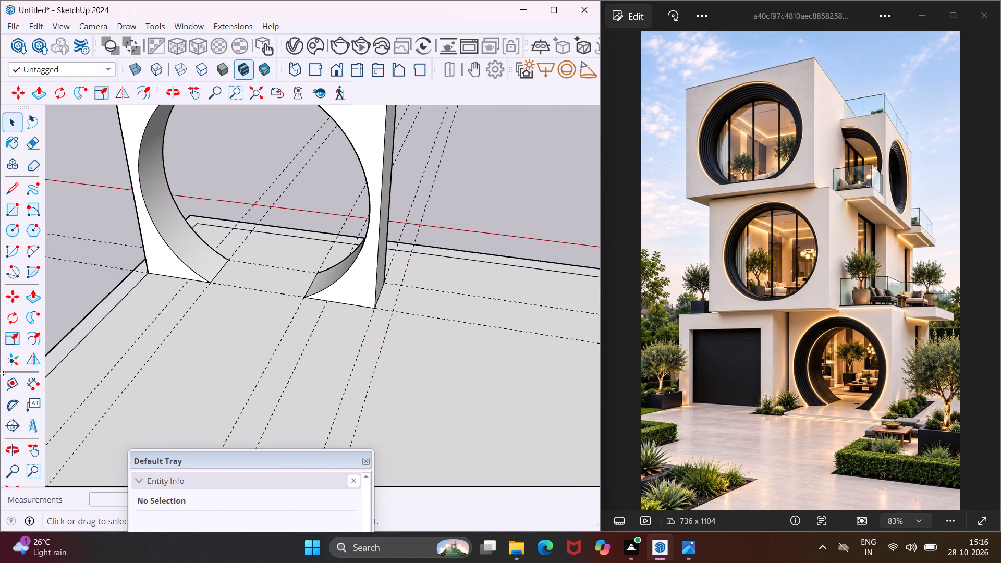
left_click(7, 391)
scroll(376, 310, "up", 9)
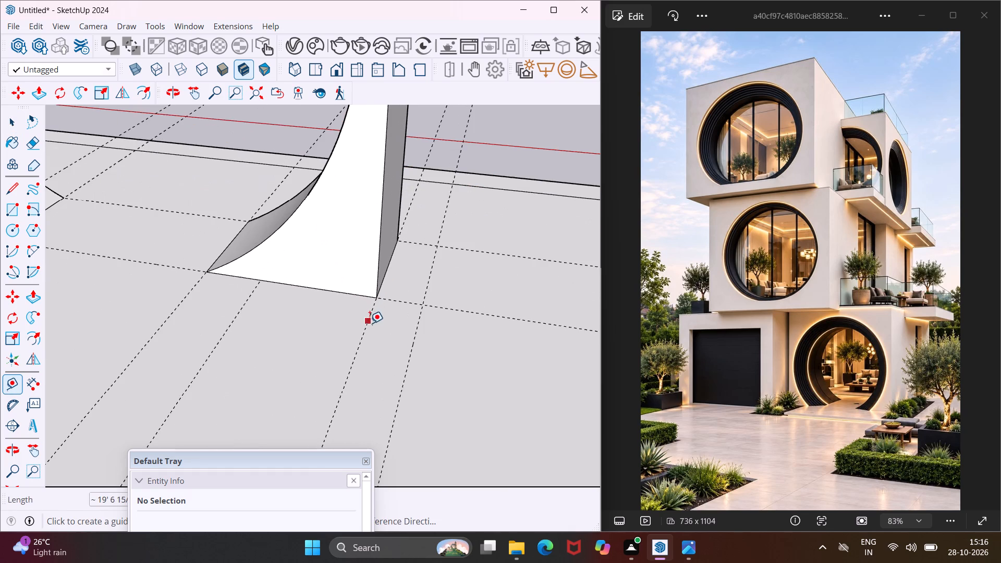
left_click(366, 329)
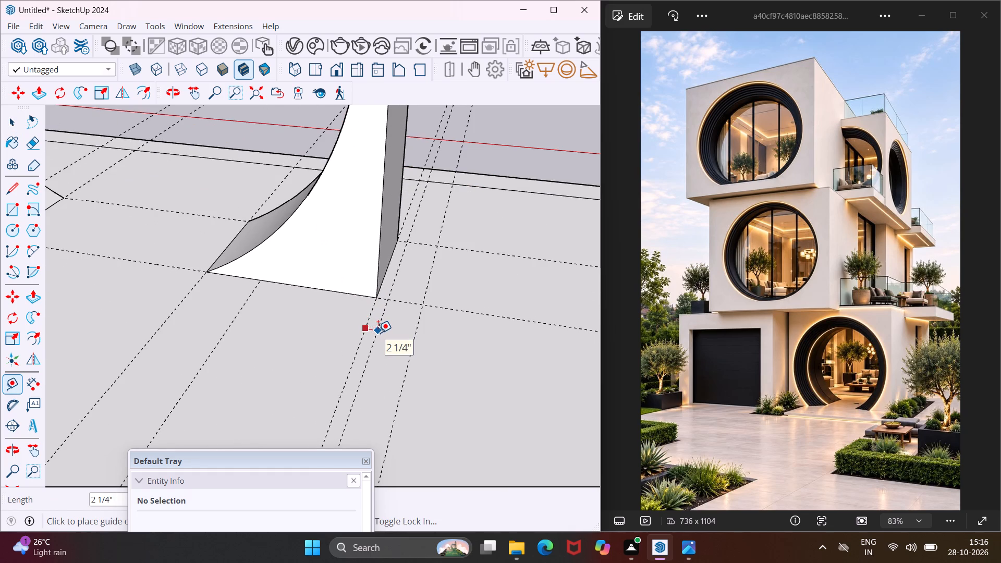
type("2\"")
key("Return")
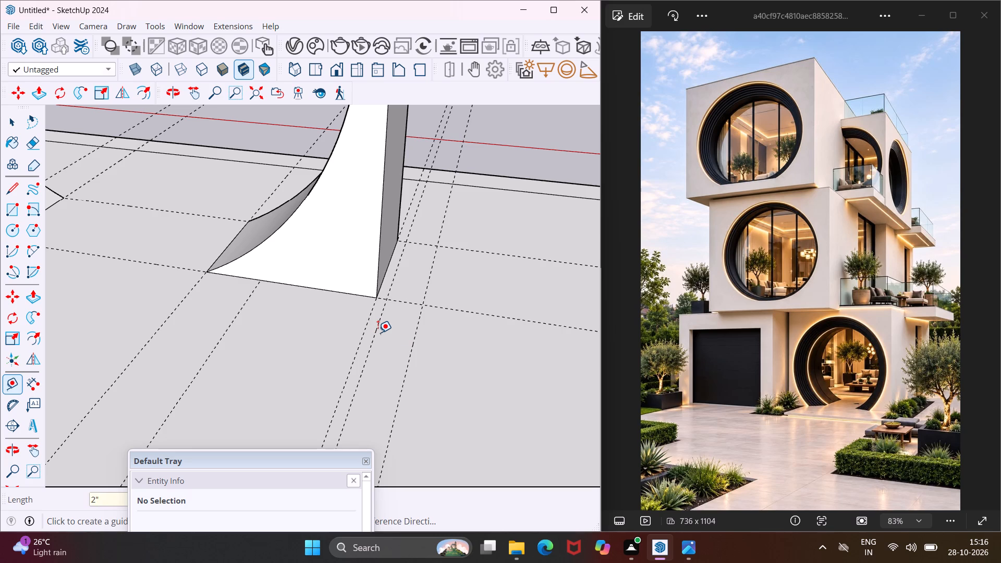
Place another guide 2" beyond the outermost guide beside the entrance block, again away from the block.
scroll(406, 352, "up", 3)
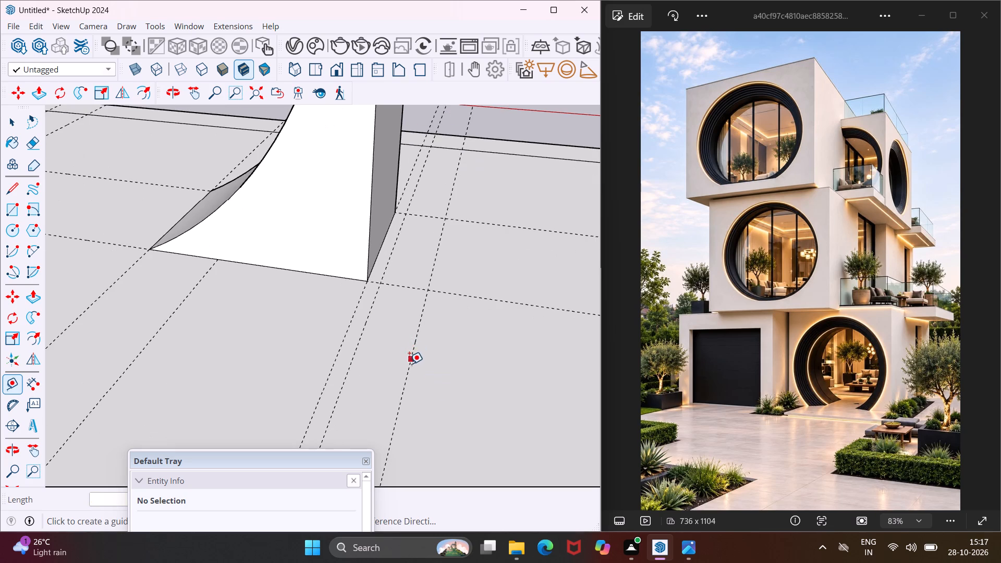
scroll(408, 366, "up", 5)
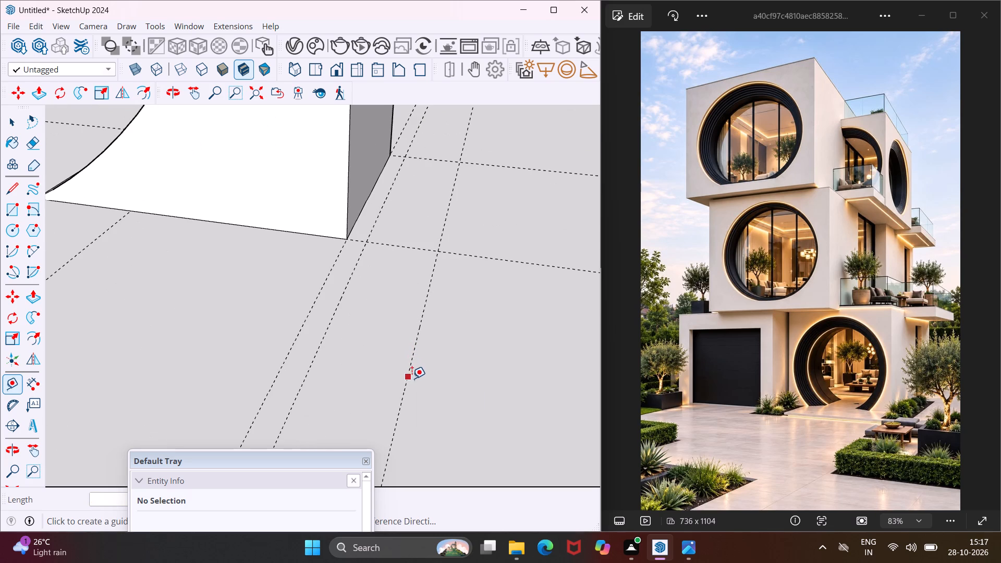
left_click(408, 382)
type("2\"")
key("Return")
Draw a 9" by 30' wall rectangle between the two new 2" guides, from the front to the rear inner outline.
scroll(396, 364, "down", 3)
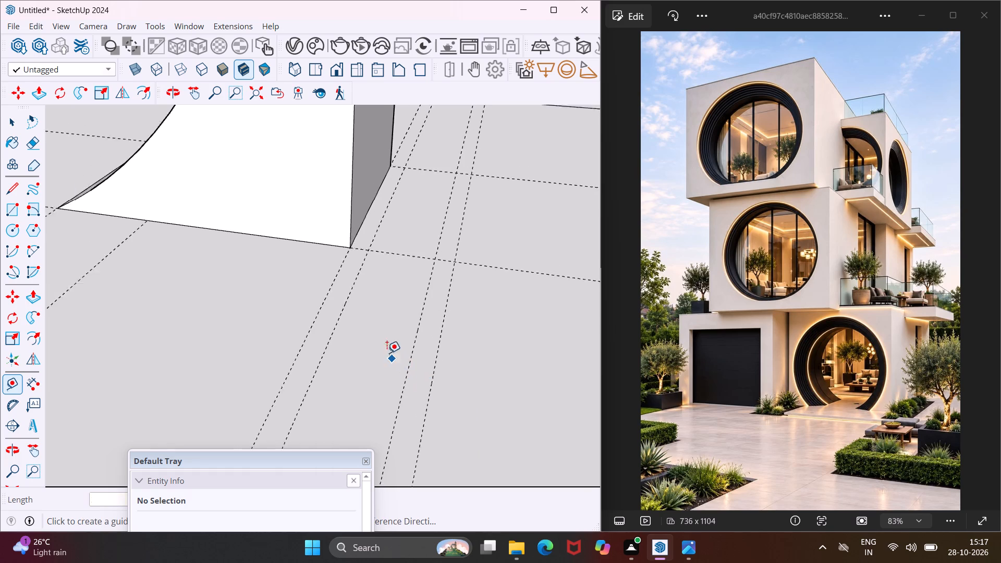
scroll(387, 353, "down", 7)
scroll(406, 301, "down", 13)
middle_click_drag(424, 295, 429, 277)
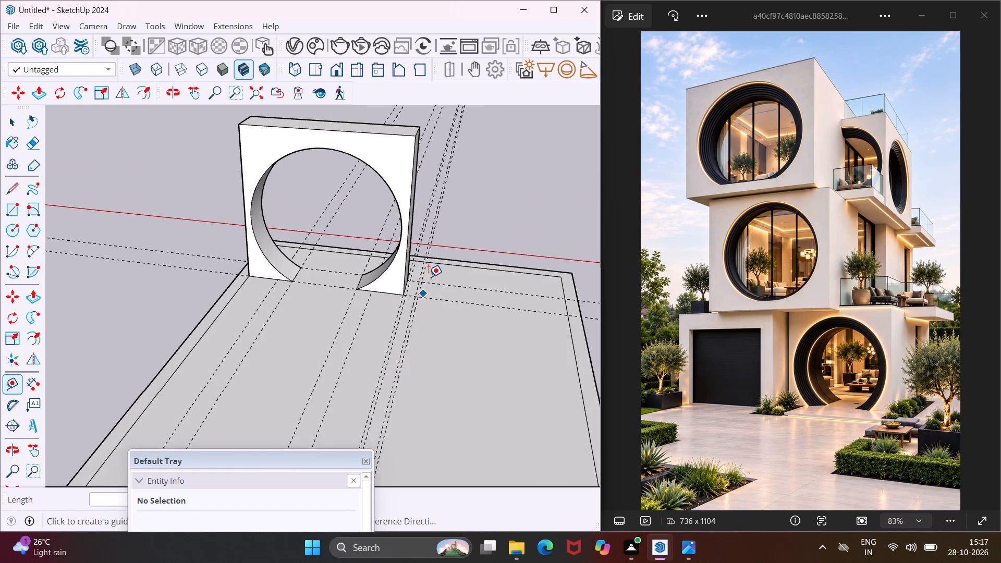
scroll(433, 268, "down", 4)
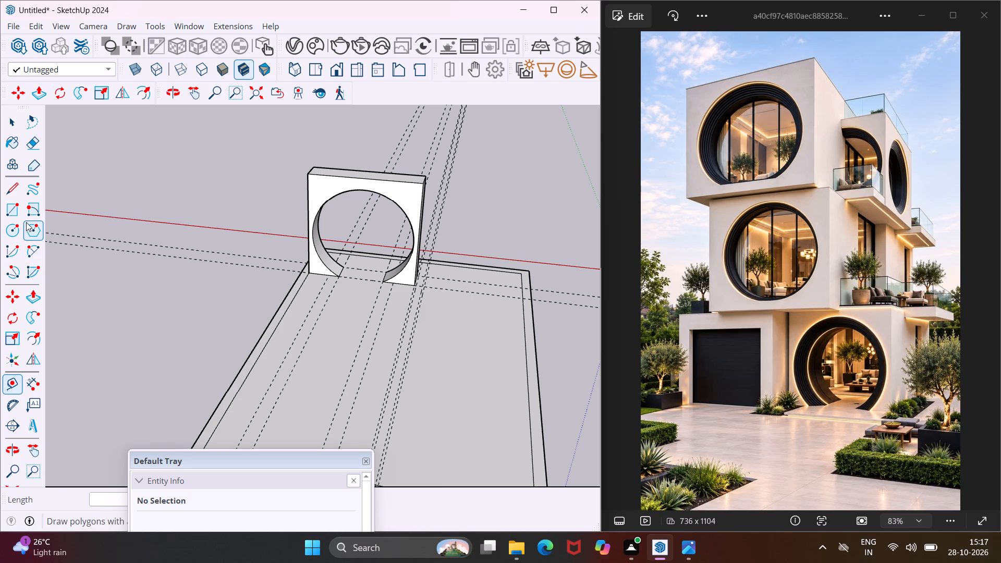
left_click(22, 215)
scroll(426, 272, "up", 3)
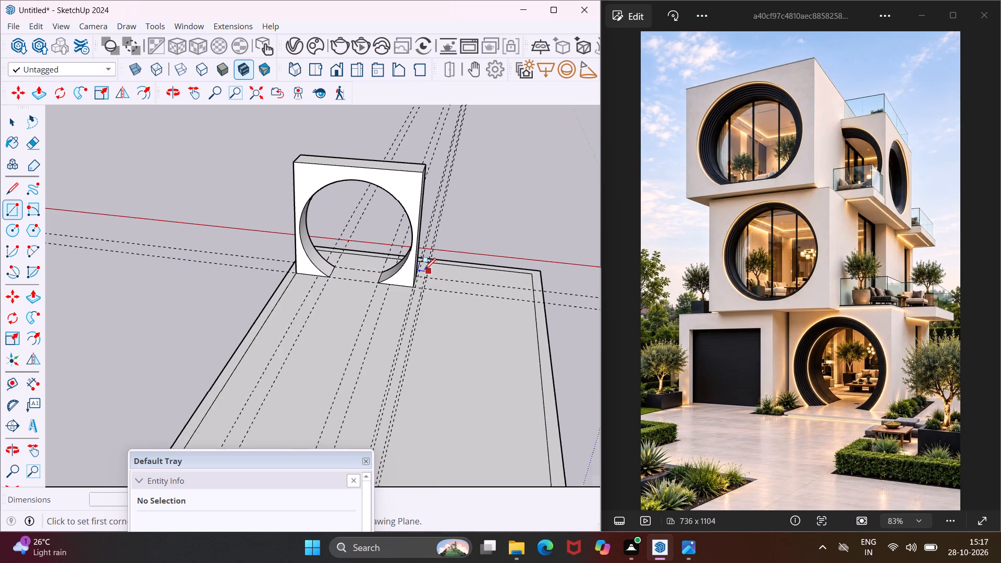
scroll(424, 270, "up", 12)
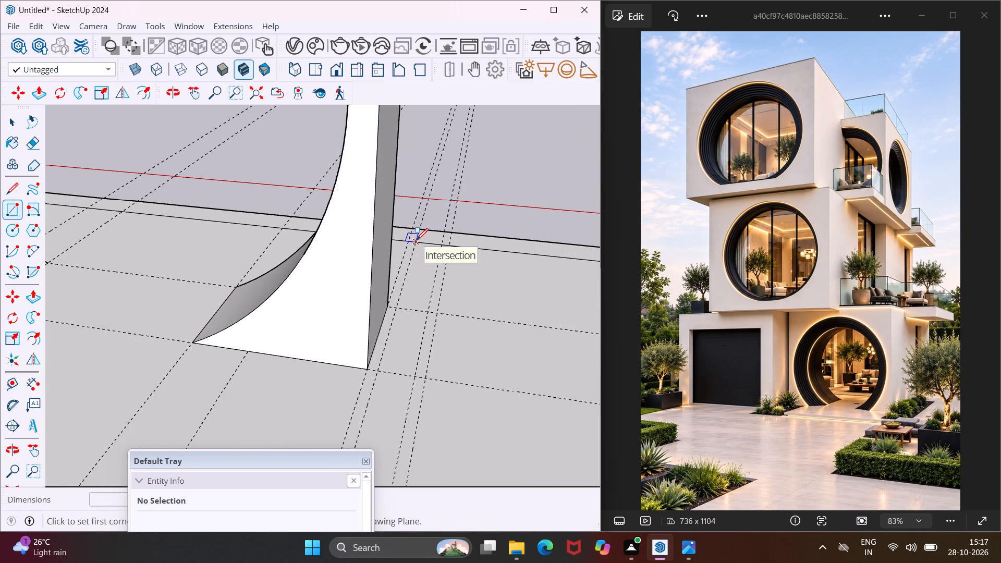
left_click(417, 241)
scroll(440, 261, "down", 20)
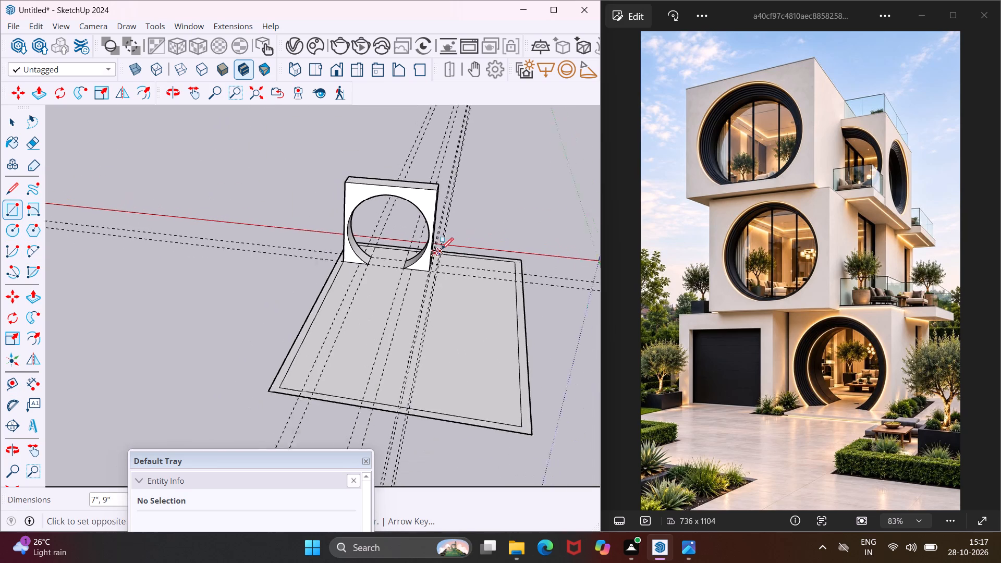
scroll(442, 249, "down", 2)
scroll(419, 378, "up", 11)
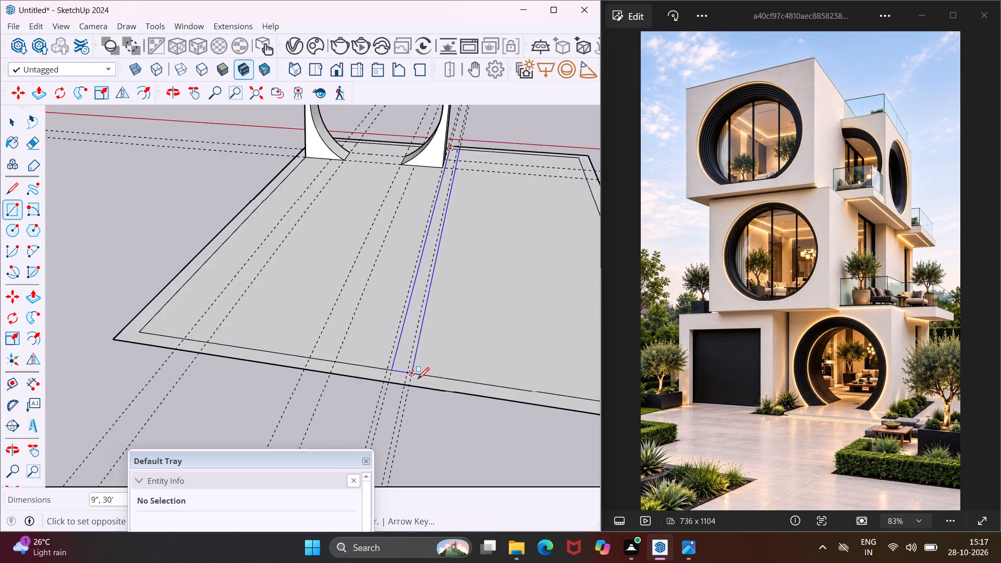
scroll(418, 379, "up", 8)
left_click(404, 365)
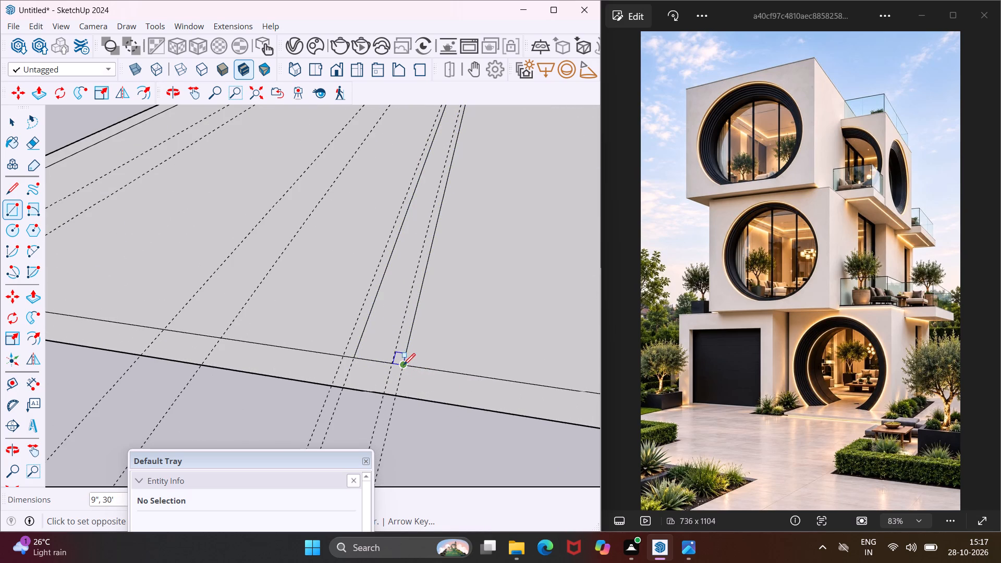
Examine the new wall strip beside the entrance block where it meets the front inner outline.
scroll(307, 351, "down", 8)
scroll(257, 353, "down", 7)
middle_click_drag(451, 262, 319, 281)
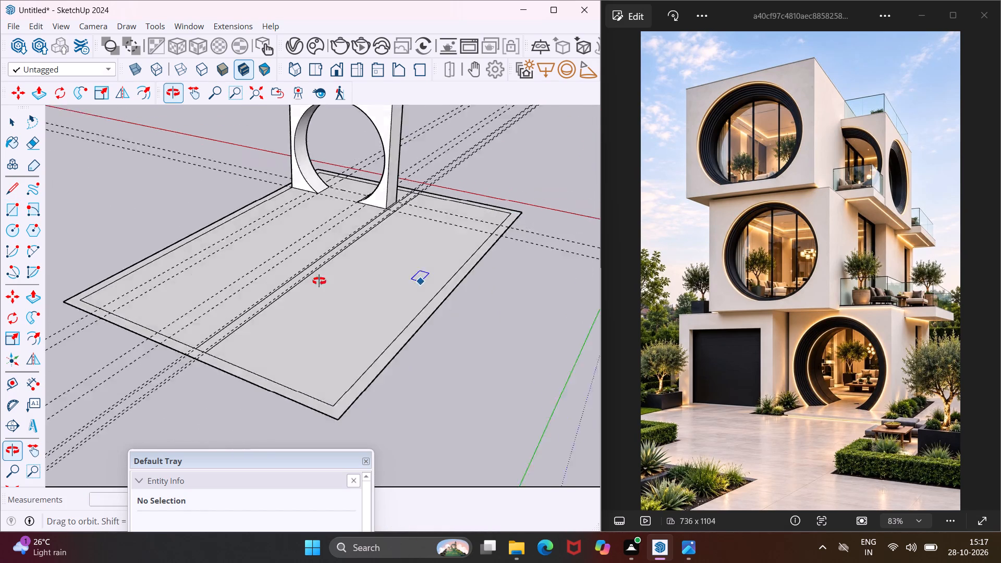
middle_click_drag(319, 281, 176, 307)
scroll(479, 253, "up", 5)
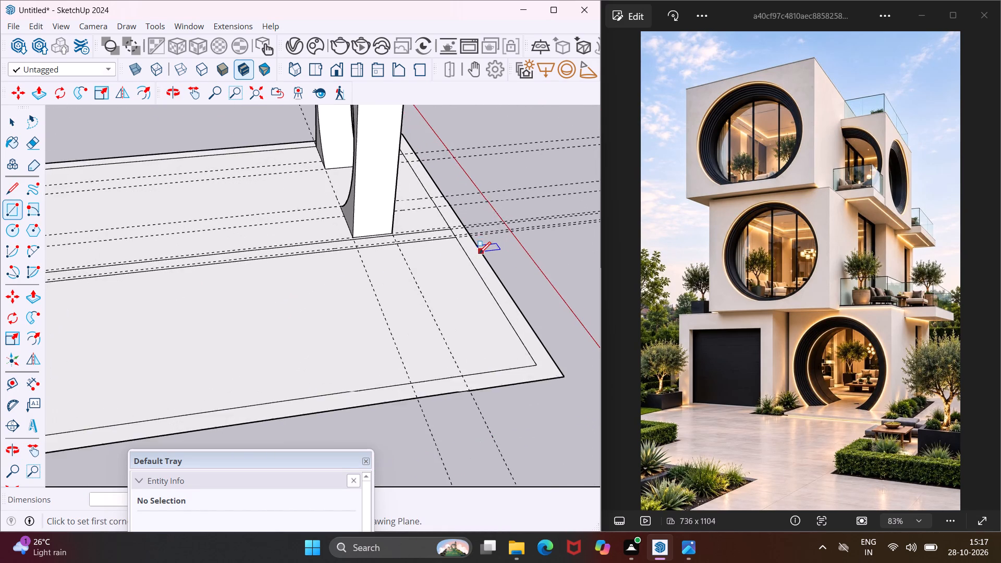
scroll(480, 249, "up", 9)
scroll(423, 264, "down", 5)
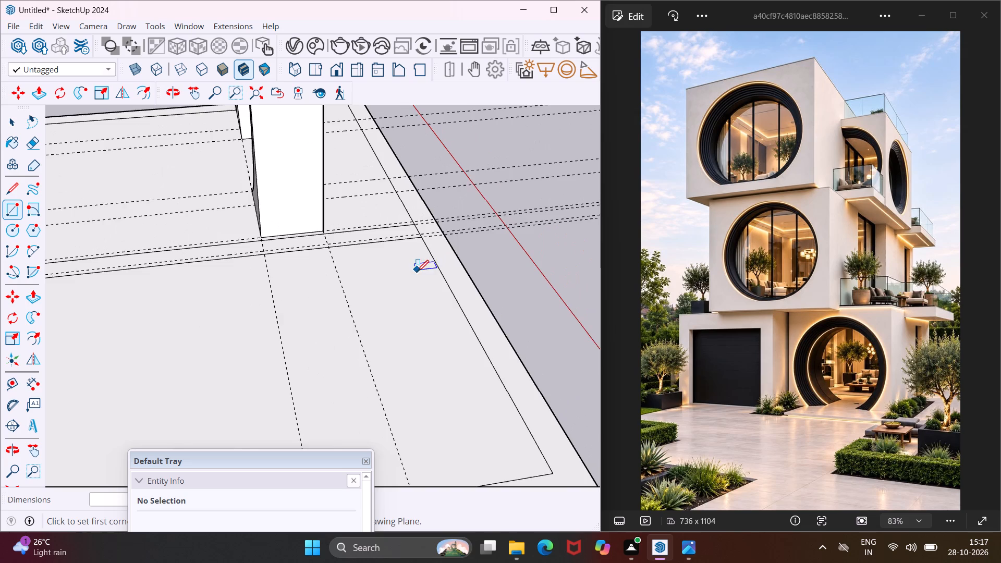
scroll(414, 278, "down", 2)
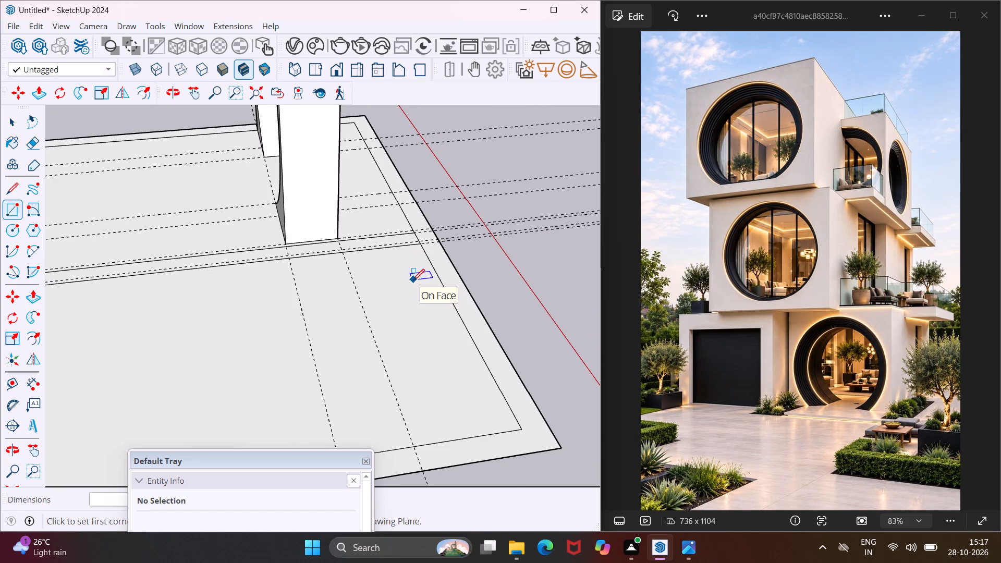
key("Escape")
key("space")
Draw a 9" line from the entrance block's front outer-side corner across the border to the slab's outer side edge.
middle_click_drag(229, 157, 371, 182)
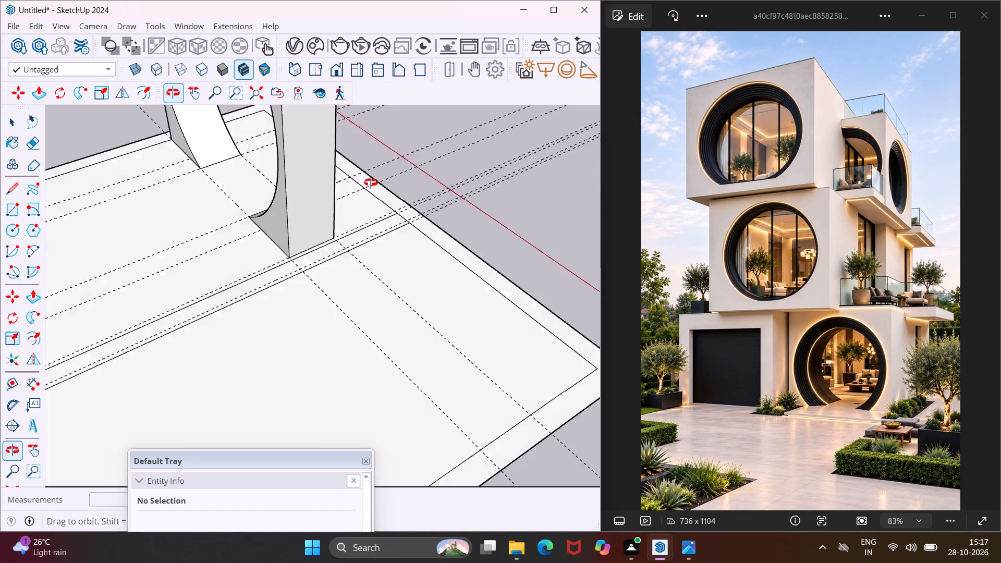
middle_click_drag(371, 182, 816, 130)
scroll(350, 256, "down", 5)
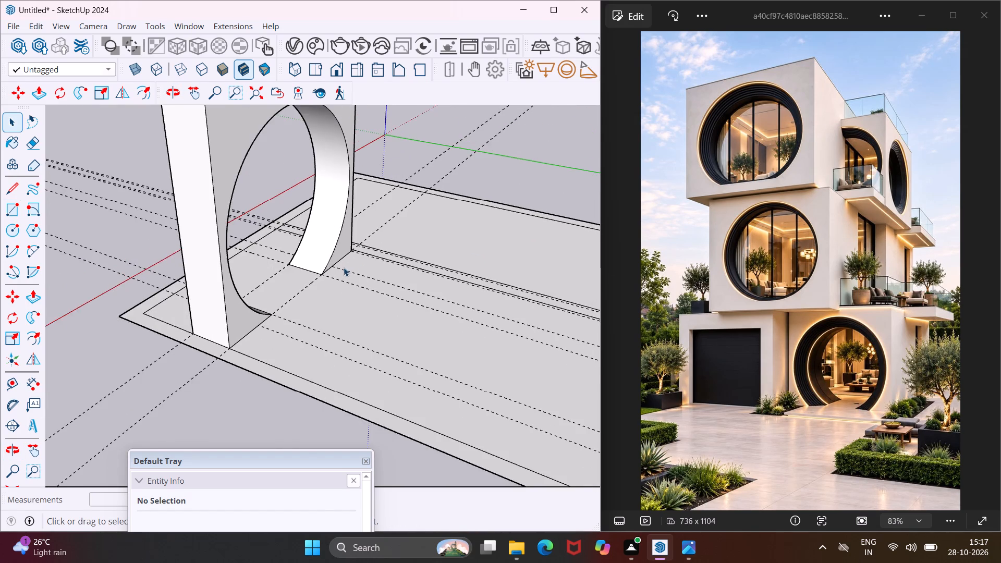
scroll(209, 330, "up", 4)
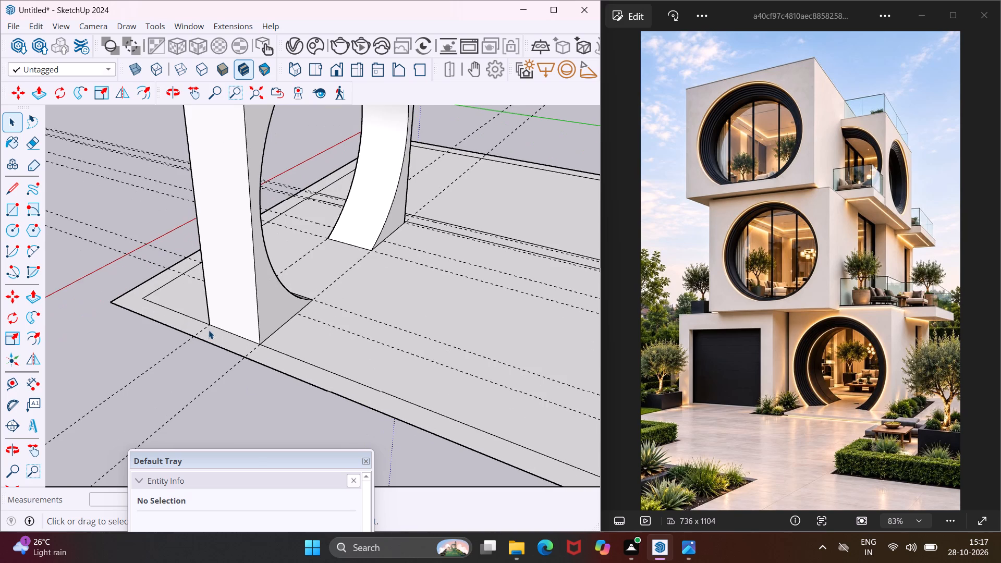
middle_click_drag(213, 326, 442, 345)
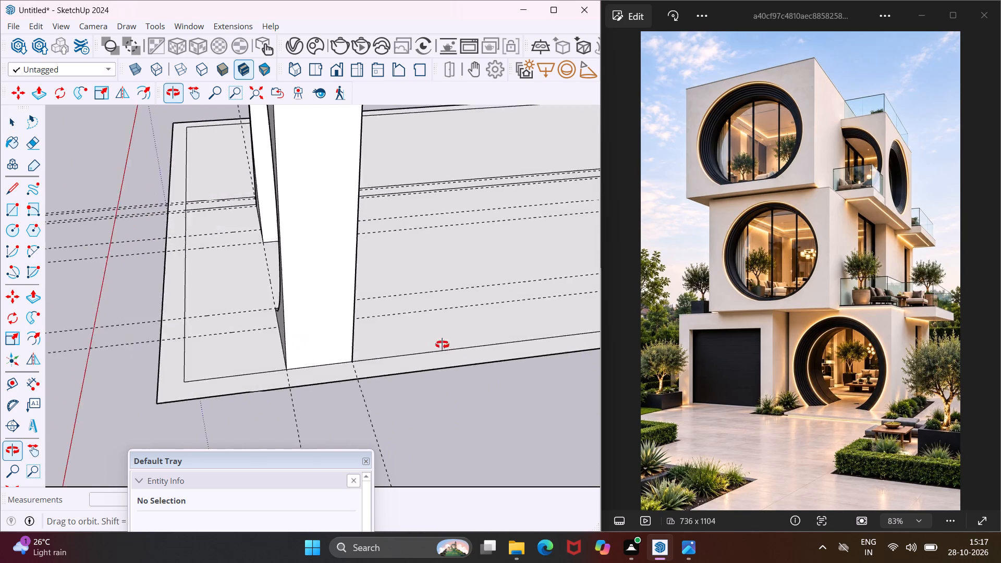
middle_click_drag(442, 345, 589, 315)
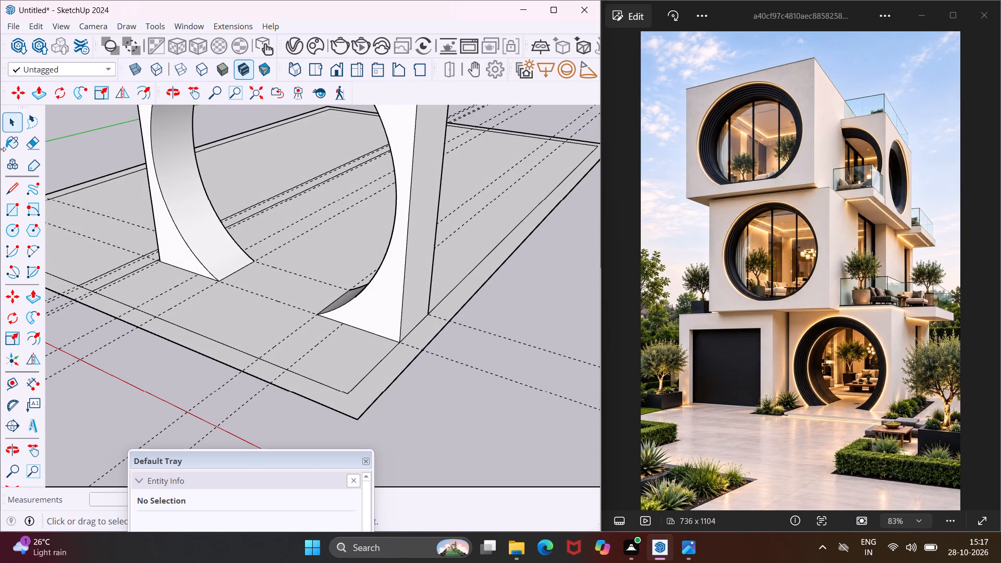
left_click(9, 186)
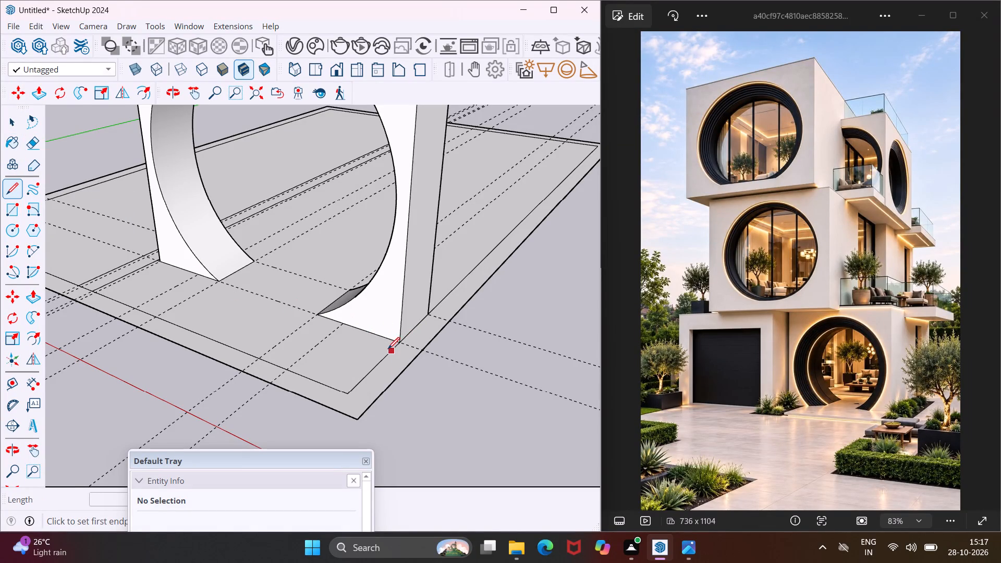
scroll(388, 349, "up", 9)
left_click(418, 334)
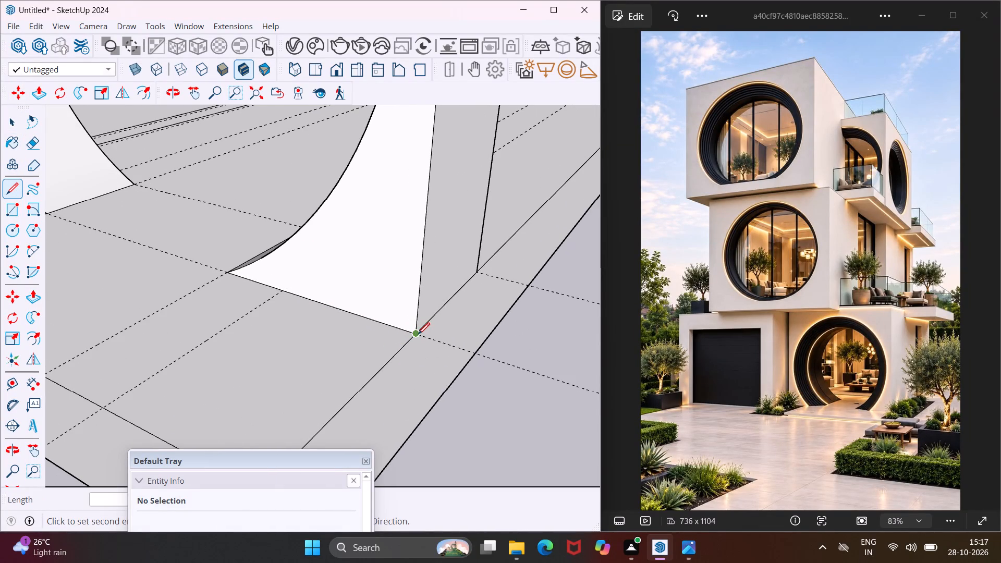
left_click(476, 357)
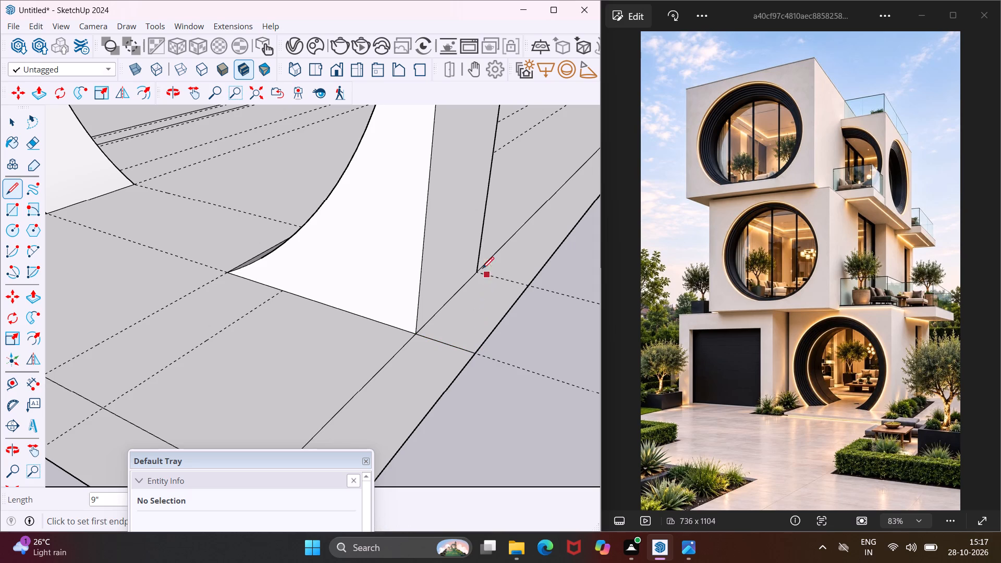
Examine the slab outlines and guides around and behind the entrance block from several sides.
scroll(304, 310, "down", 7)
middle_click_drag(198, 326, 470, 351)
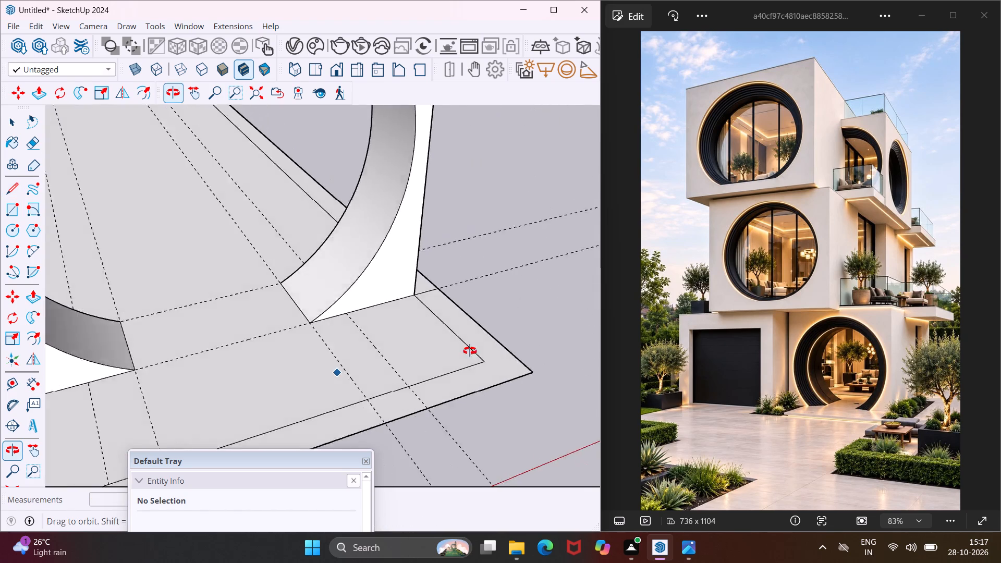
middle_click_drag(470, 351, 481, 351)
scroll(455, 327, "down", 11)
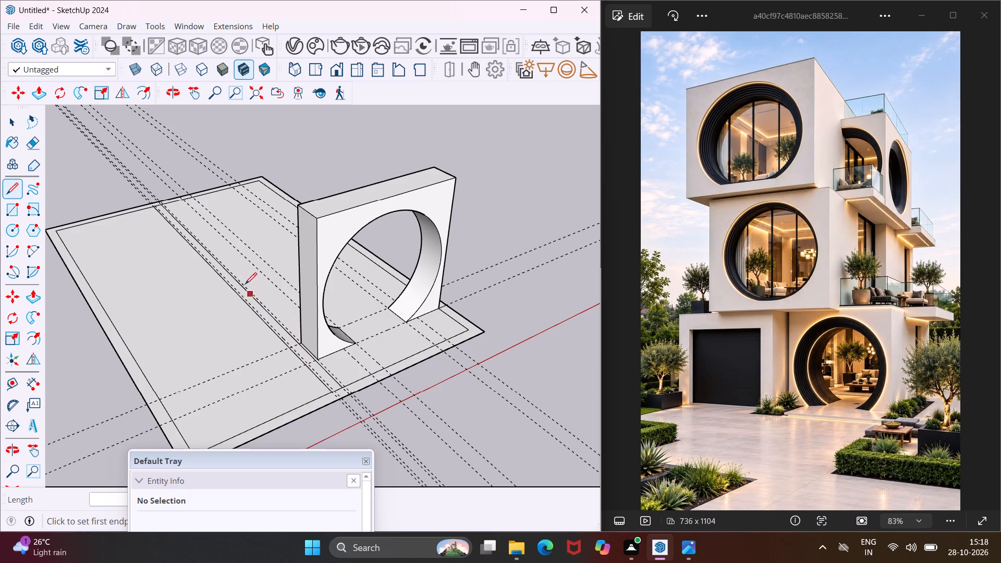
scroll(251, 192, "up", 5)
scroll(302, 215, "up", 4)
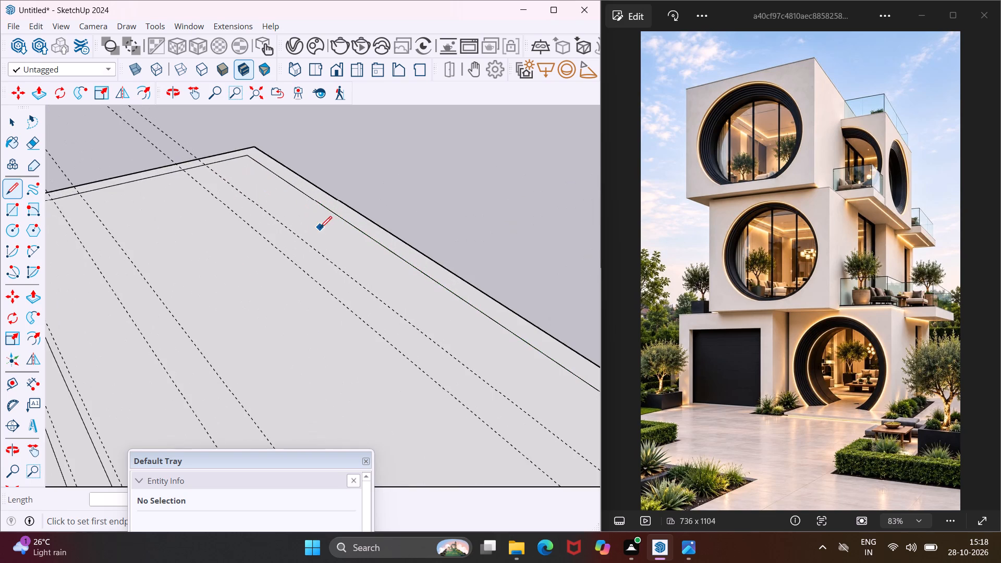
middle_click_drag(320, 228, 614, 322)
scroll(218, 276, "down", 6)
middle_click_drag(201, 273, 241, 297)
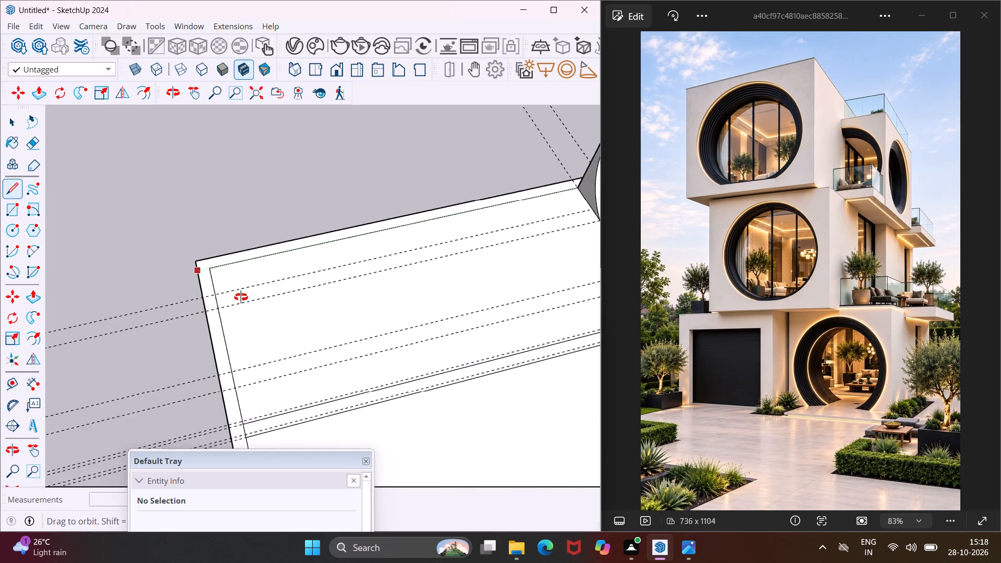
middle_click_drag(241, 297, 631, 204)
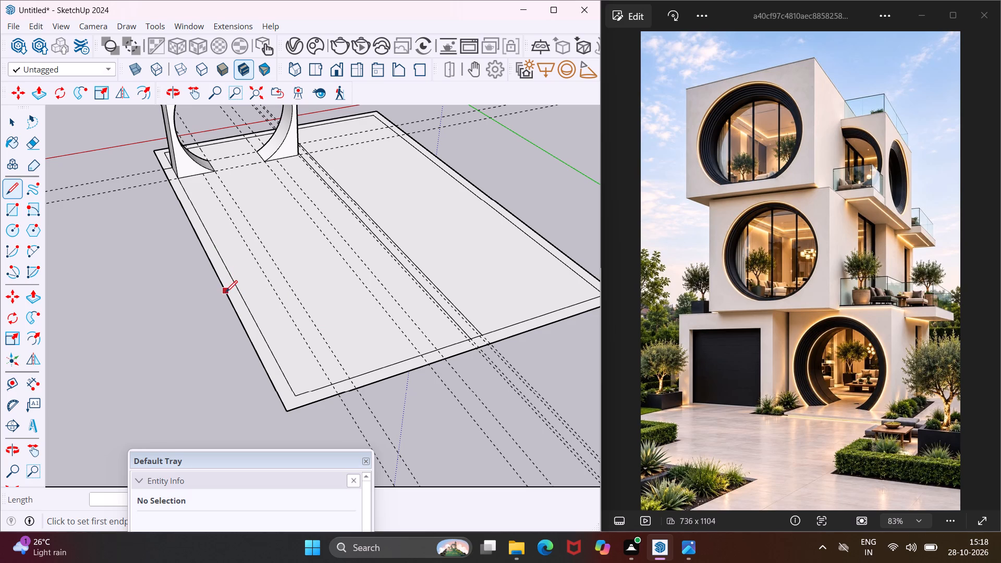
key("Escape")
key("space")
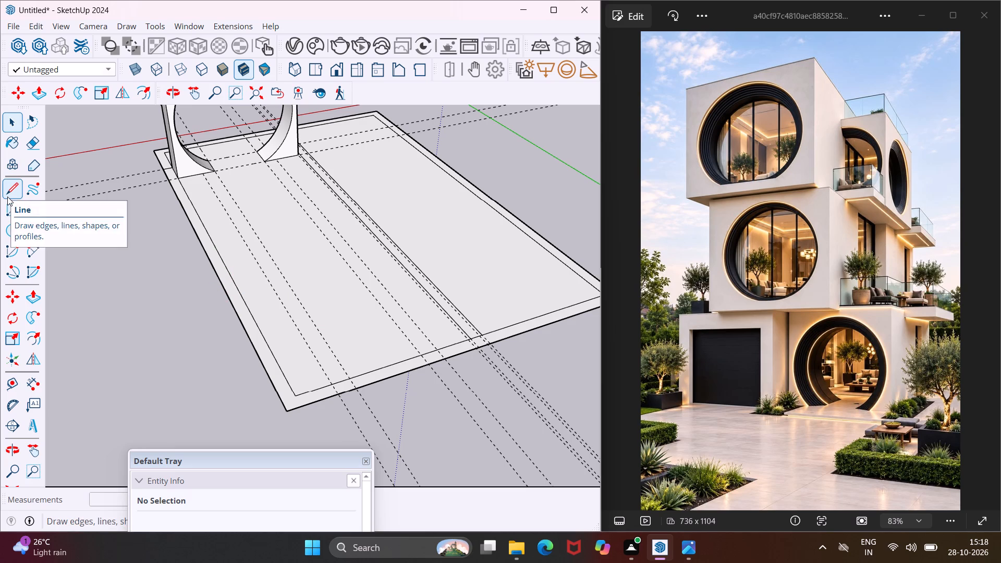
Place a guide 15' behind the guide along the entrance block's rear face, parallel to it.
left_click(15, 378)
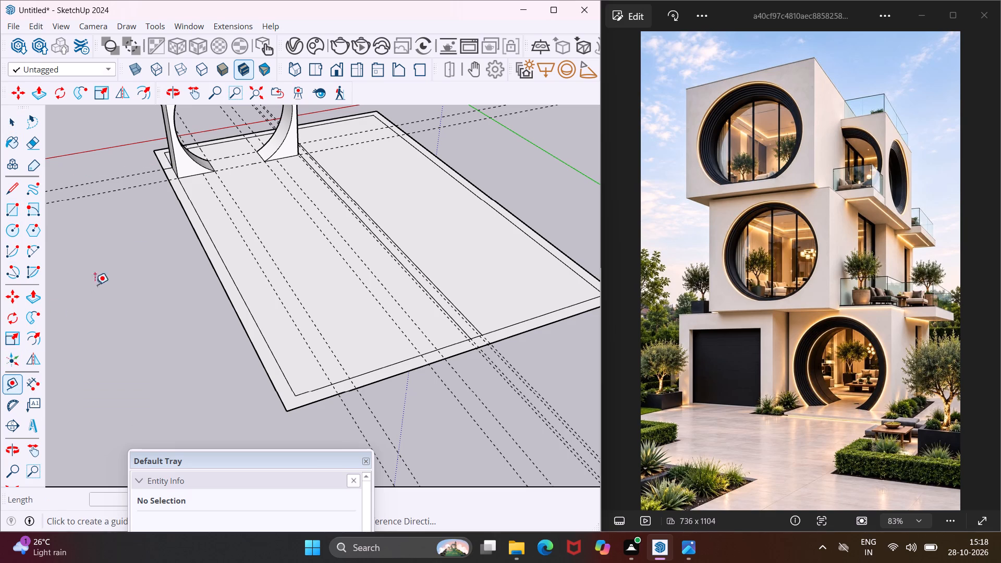
scroll(212, 175, "up", 4)
left_click(257, 161)
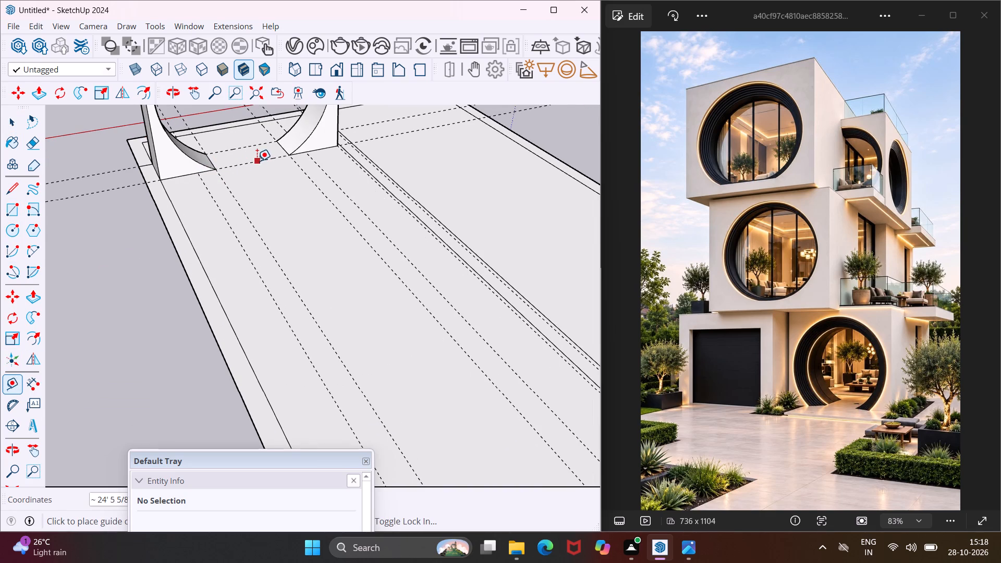
scroll(275, 208, "down", 7)
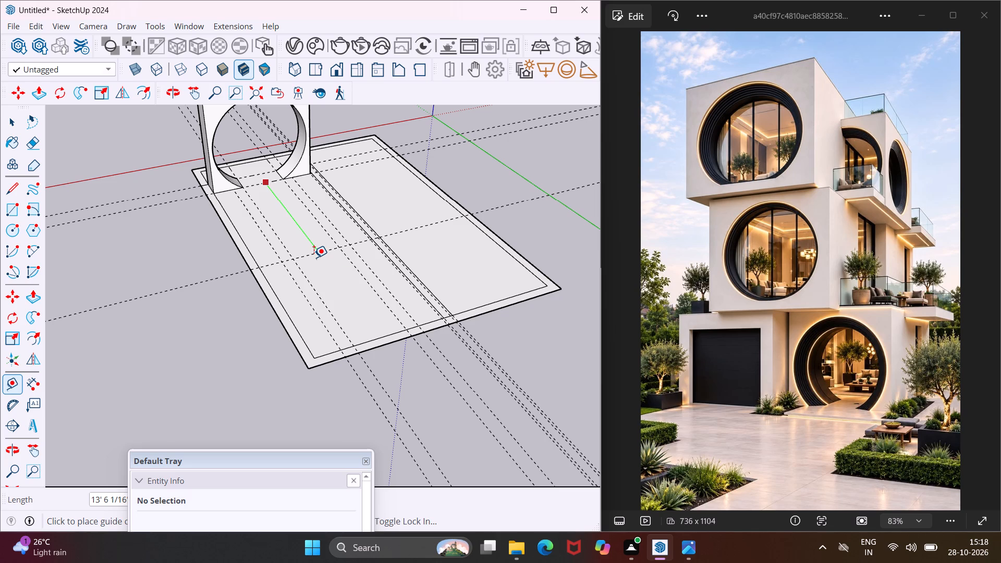
type("15'")
key("Return")
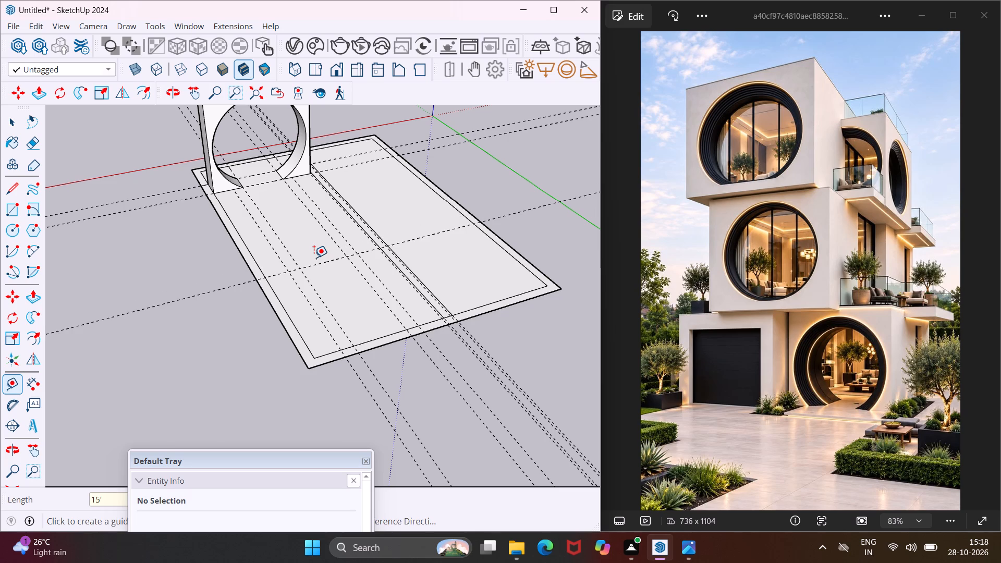
Place another parallel guide 9" beyond the 15' guide, farther from the entrance block.
scroll(314, 258, "up", 5)
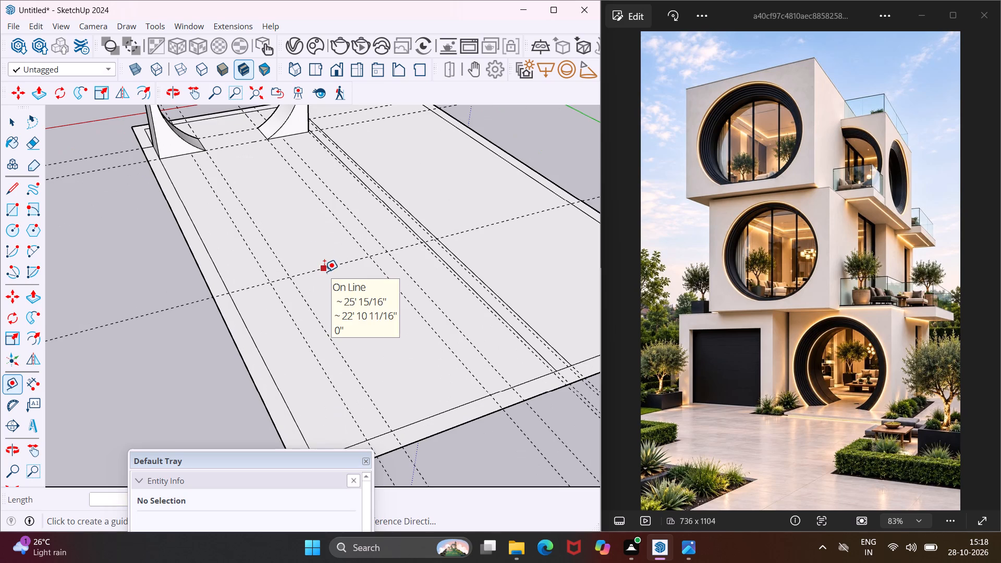
left_click(324, 272)
type("9\"")
key("Return")
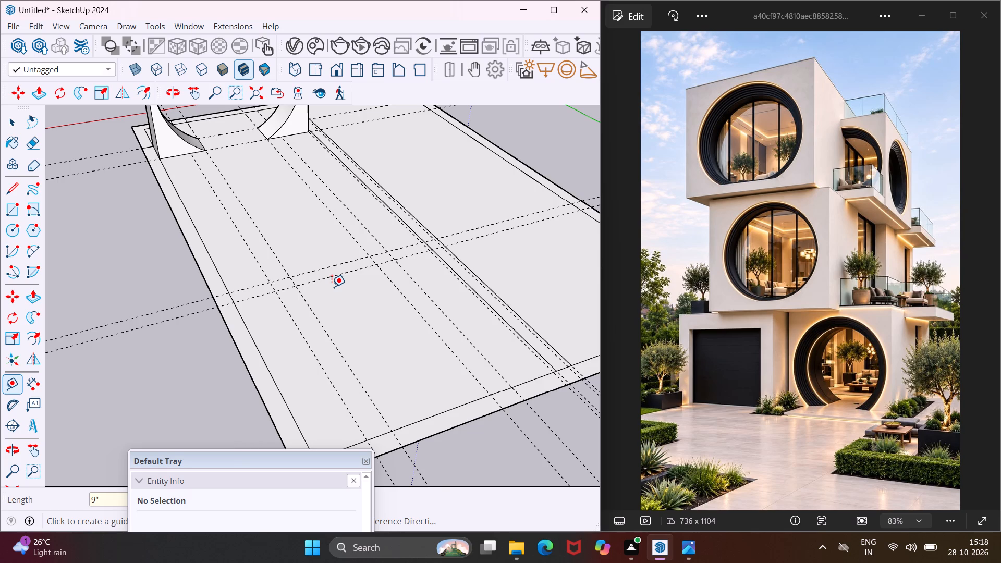
Draw a 9" by 21'6" cross-wall rectangle between the two new guides, spanning from one side inner outline to the other.
scroll(332, 287, "down", 4)
left_click(10, 205)
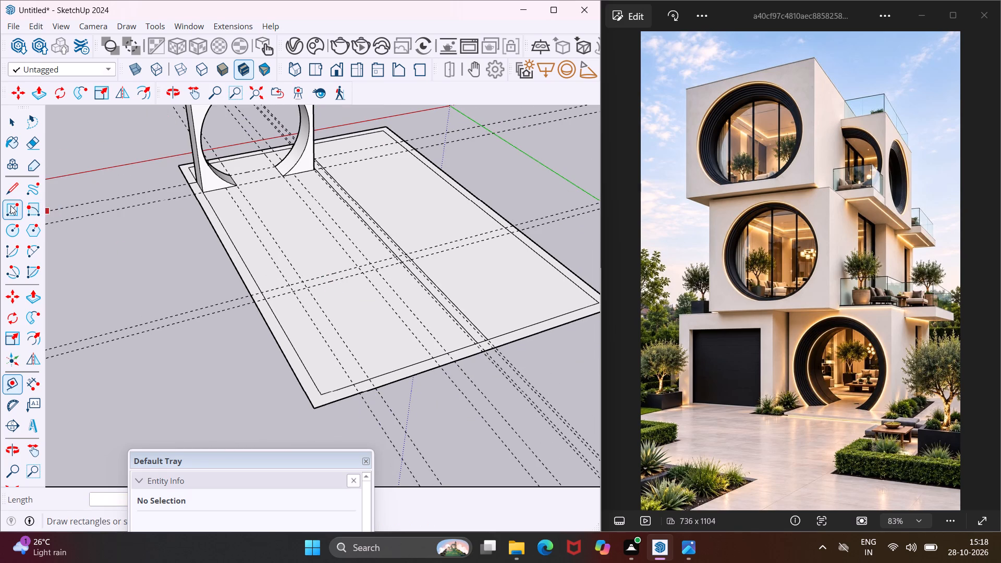
scroll(291, 336, "up", 5)
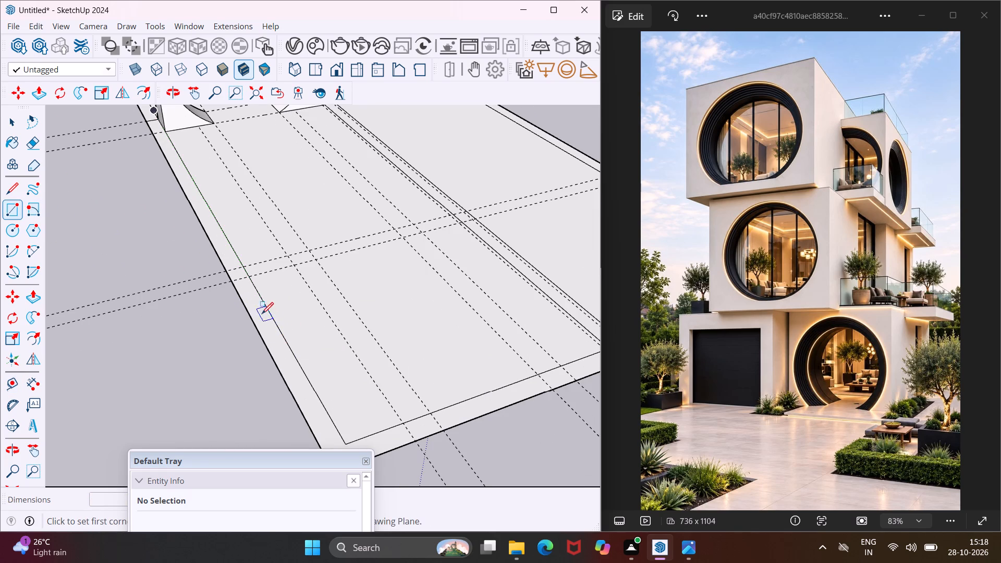
left_click(230, 283)
scroll(277, 254, "down", 5)
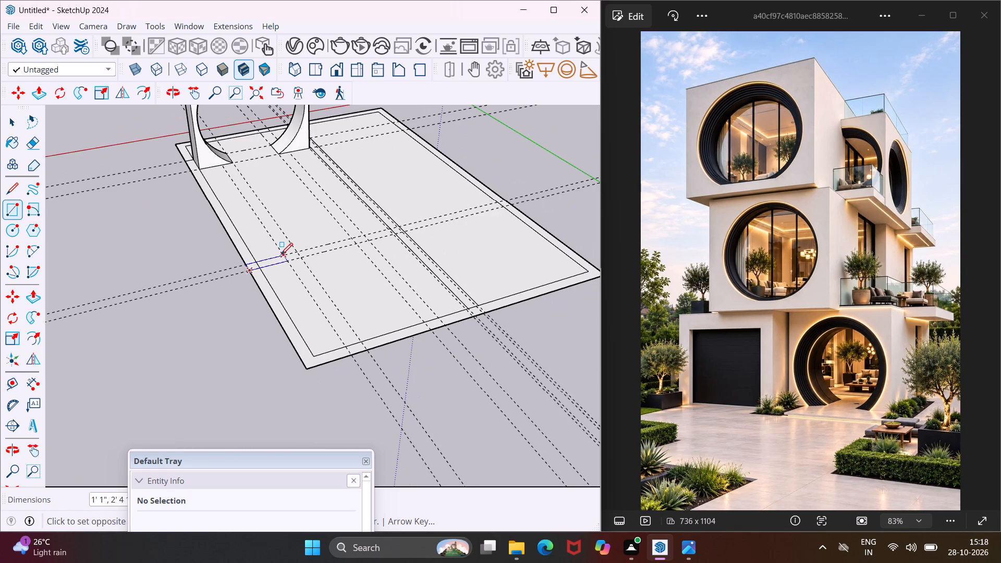
scroll(507, 199, "up", 4)
left_click(507, 199)
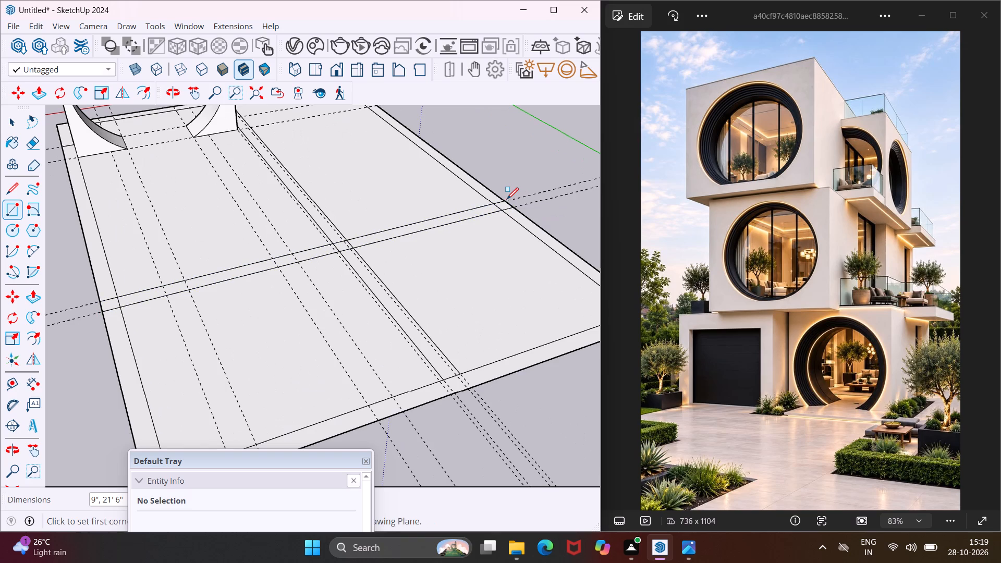
middle_click_drag(485, 214, 353, 325)
scroll(343, 319, "down", 5)
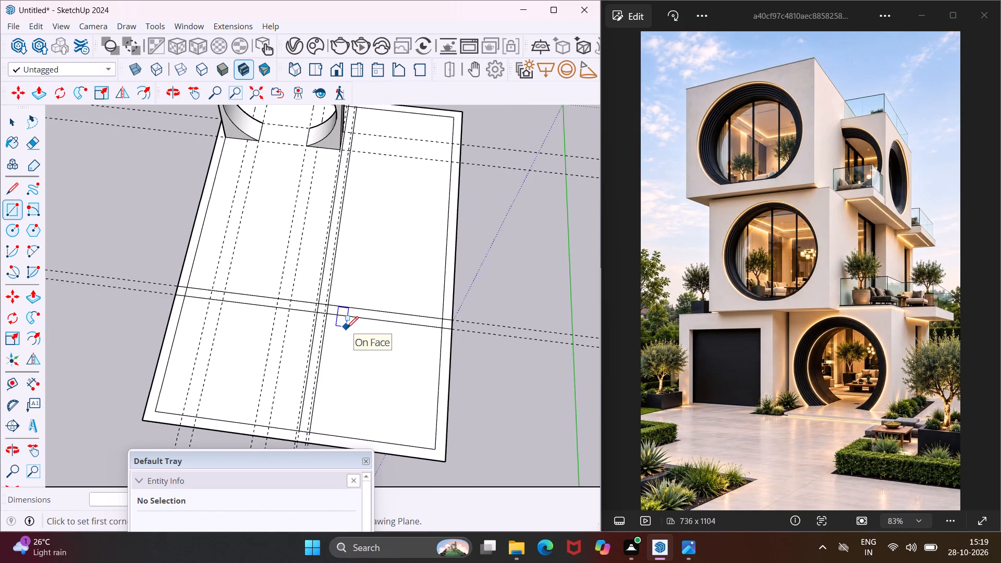
key("Escape")
key("space")
Draw a 9" line from the long wall strip's block-side corner on the front inner outline to the slab's front edge.
scroll(404, 225, "down", 1)
middle_click_drag(404, 225, 351, 243)
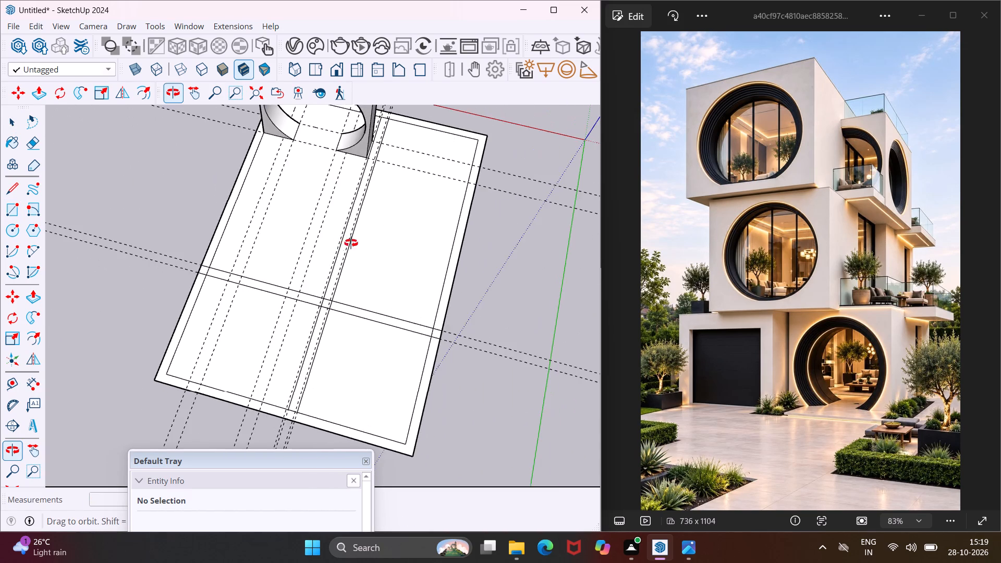
middle_click_drag(351, 243, 169, 281)
scroll(536, 253, "up", 5)
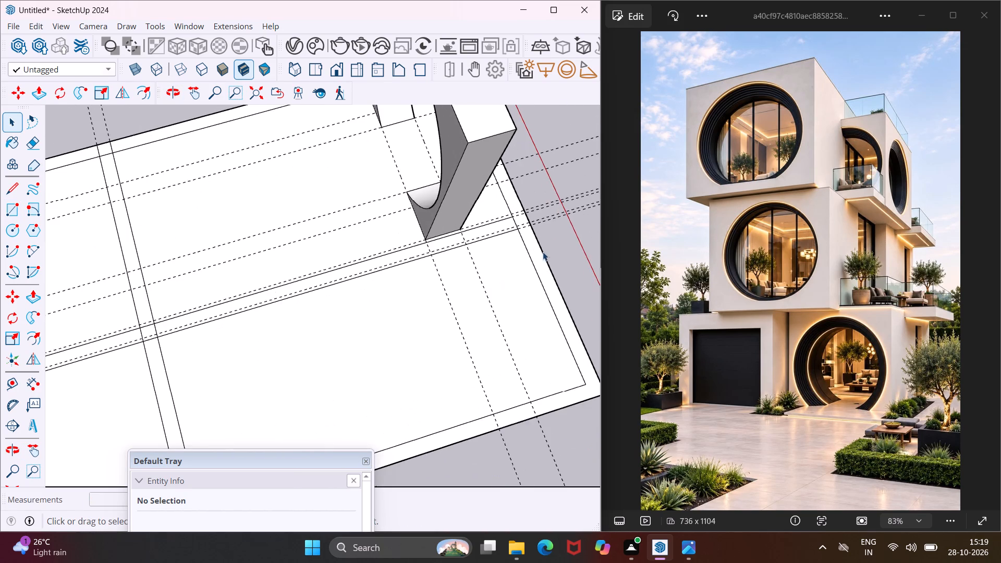
middle_click_drag(543, 252, 411, 196)
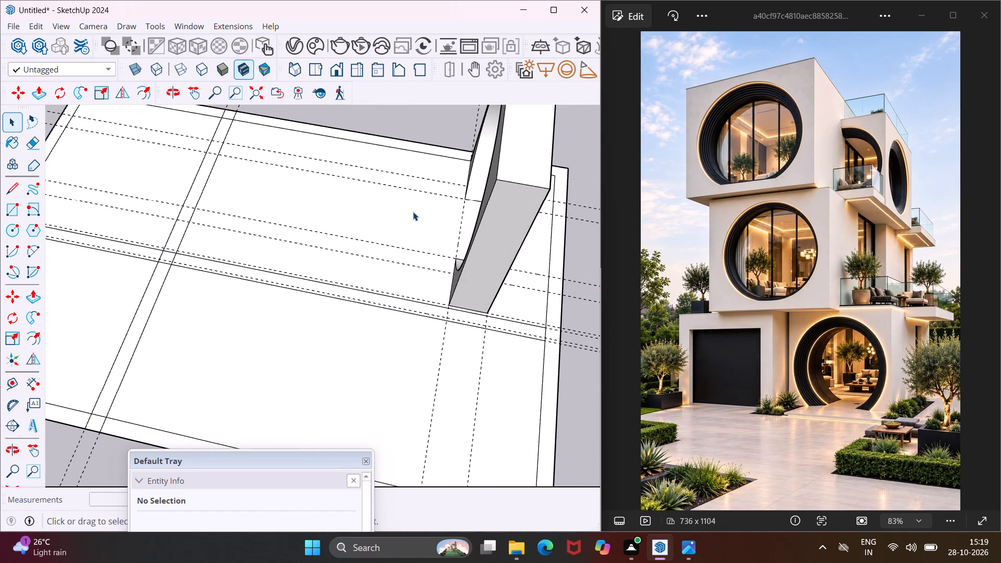
left_click(8, 182)
scroll(103, 278, "down", 1)
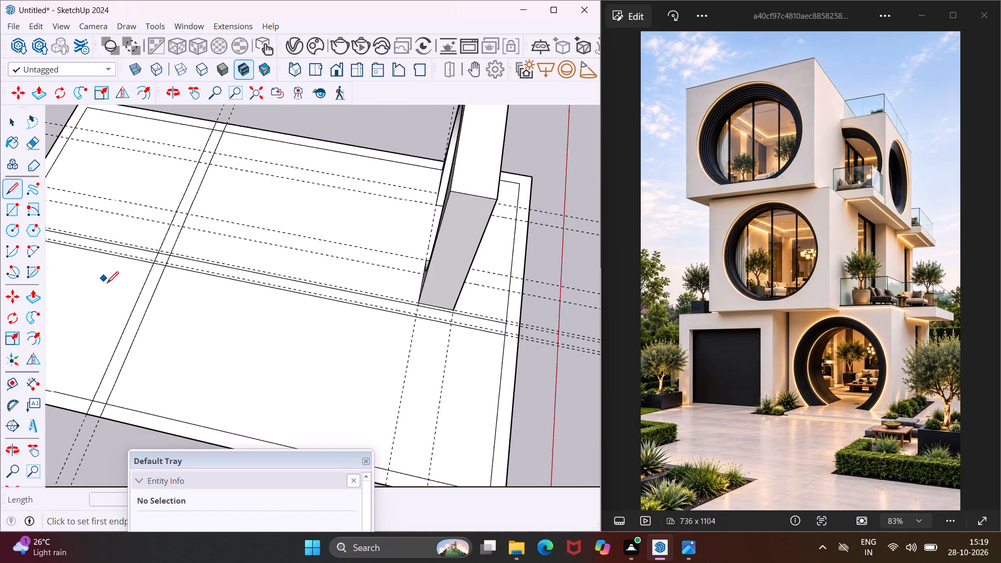
scroll(107, 283, "down", 1)
scroll(471, 321, "up", 4)
left_click(472, 321)
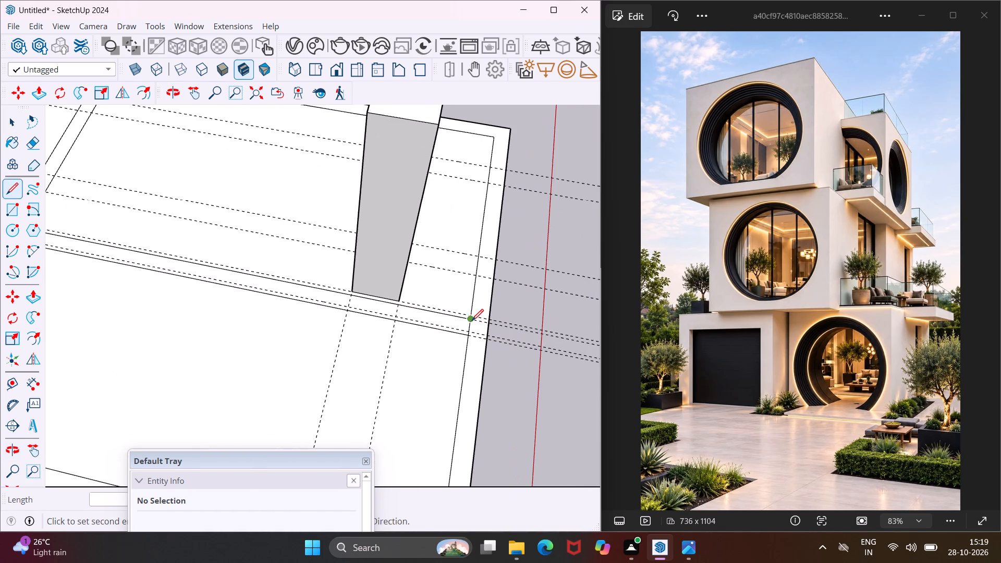
left_click(489, 324)
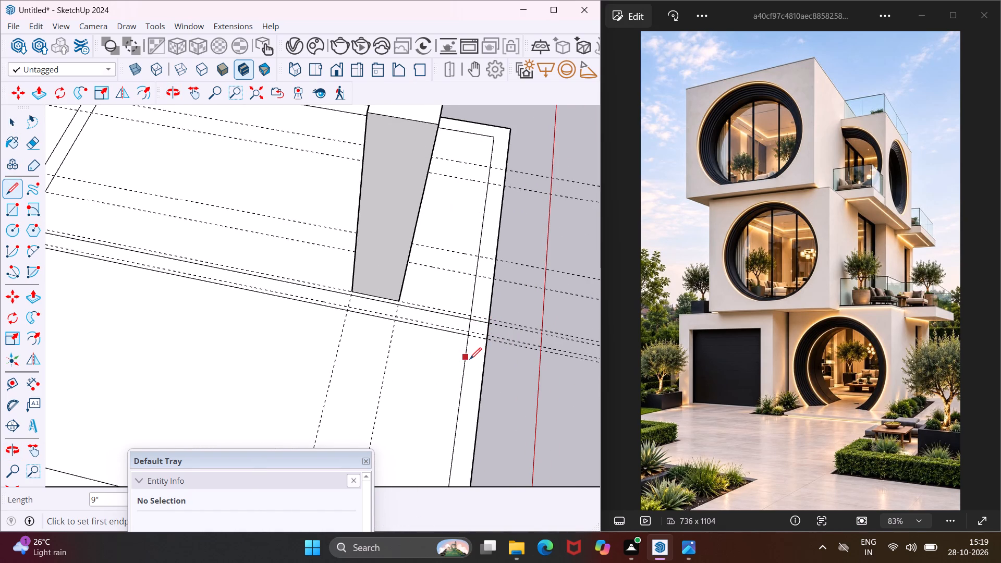
key("Escape")
key("space")
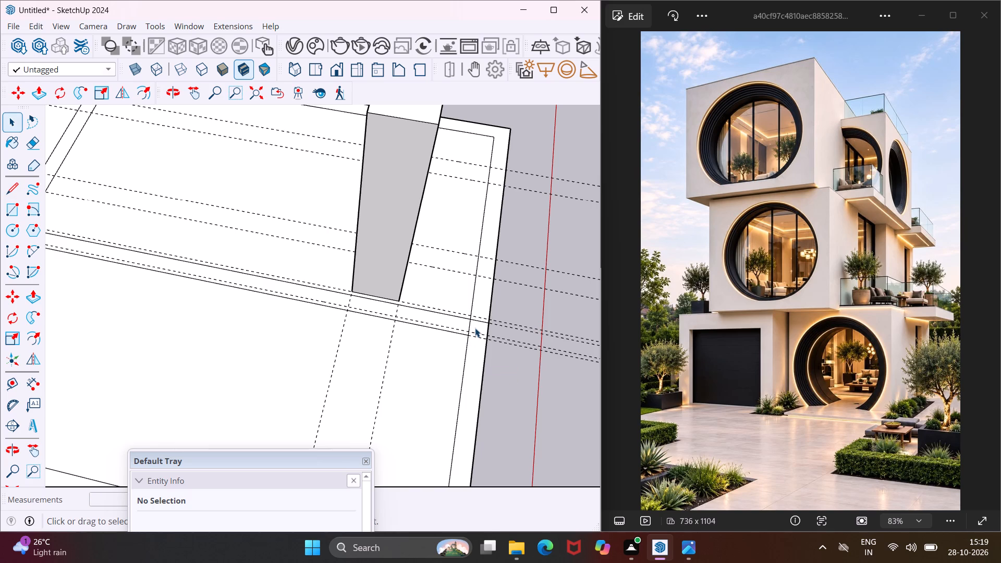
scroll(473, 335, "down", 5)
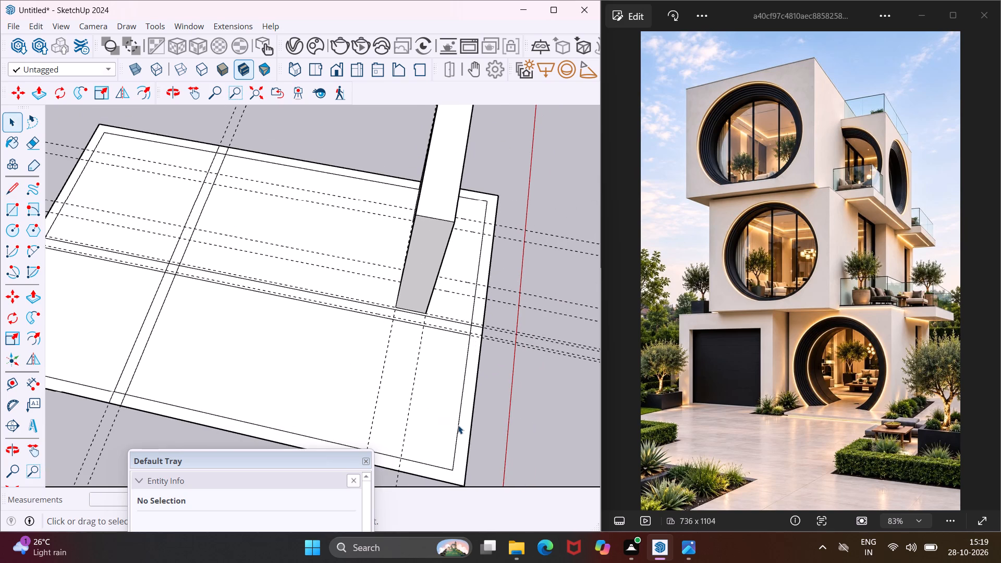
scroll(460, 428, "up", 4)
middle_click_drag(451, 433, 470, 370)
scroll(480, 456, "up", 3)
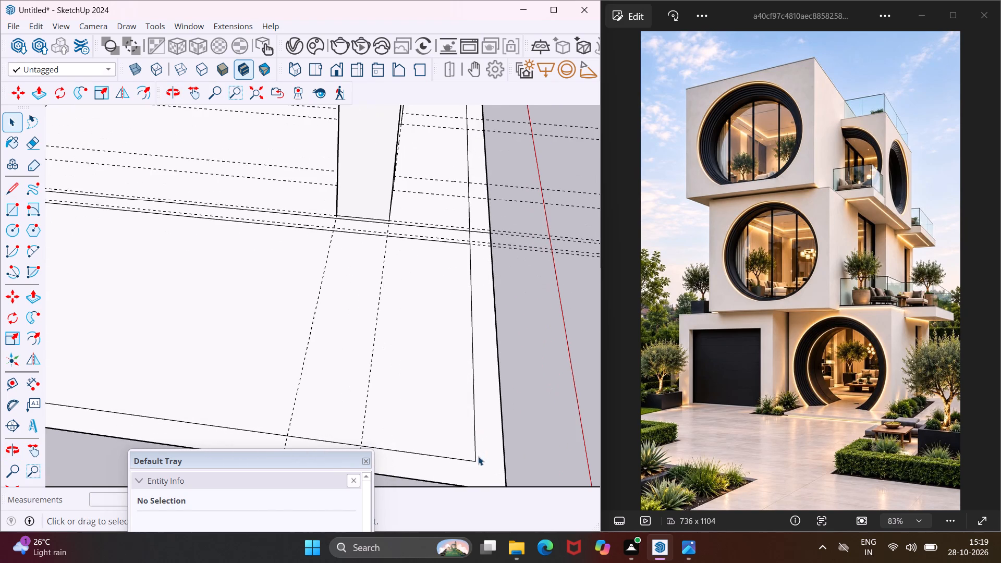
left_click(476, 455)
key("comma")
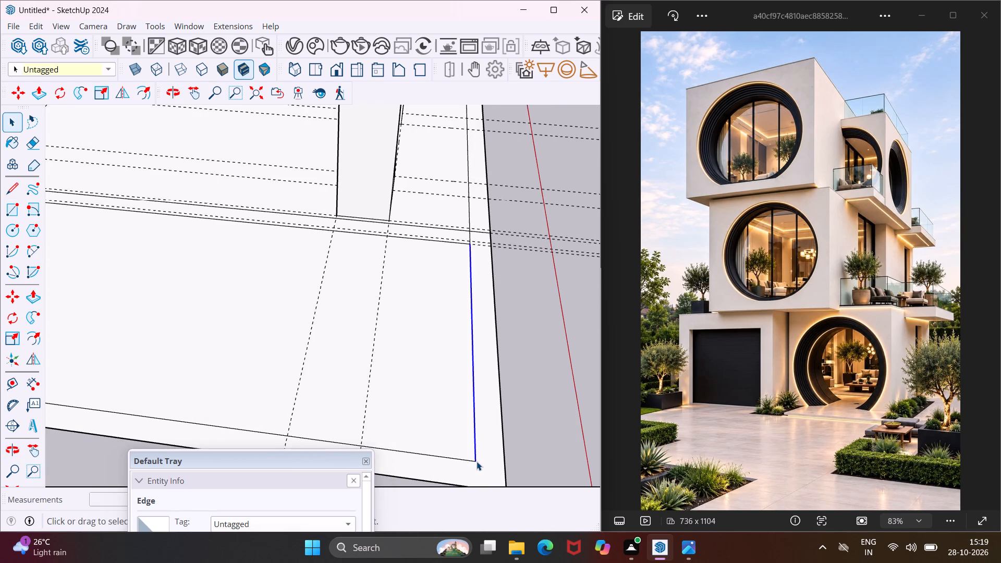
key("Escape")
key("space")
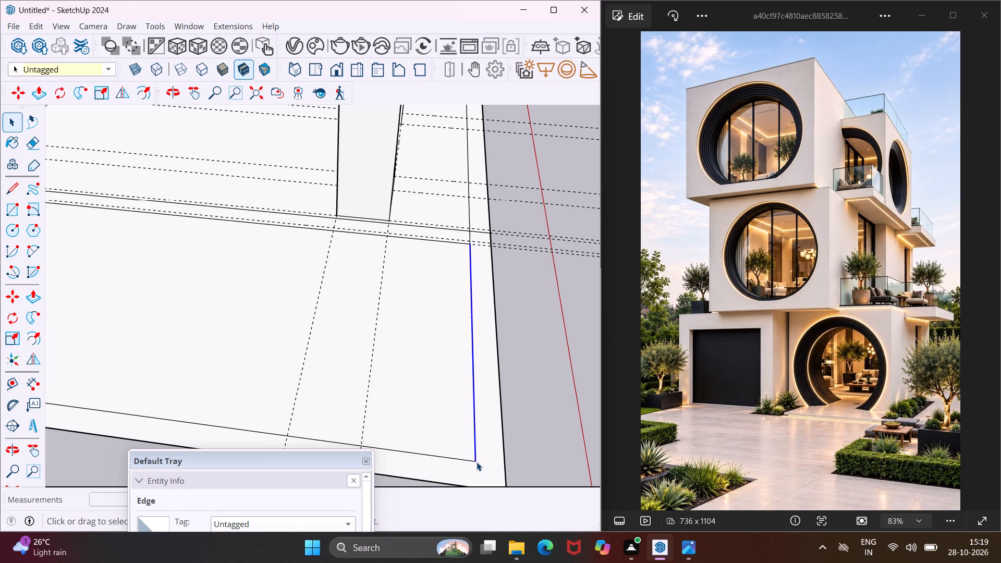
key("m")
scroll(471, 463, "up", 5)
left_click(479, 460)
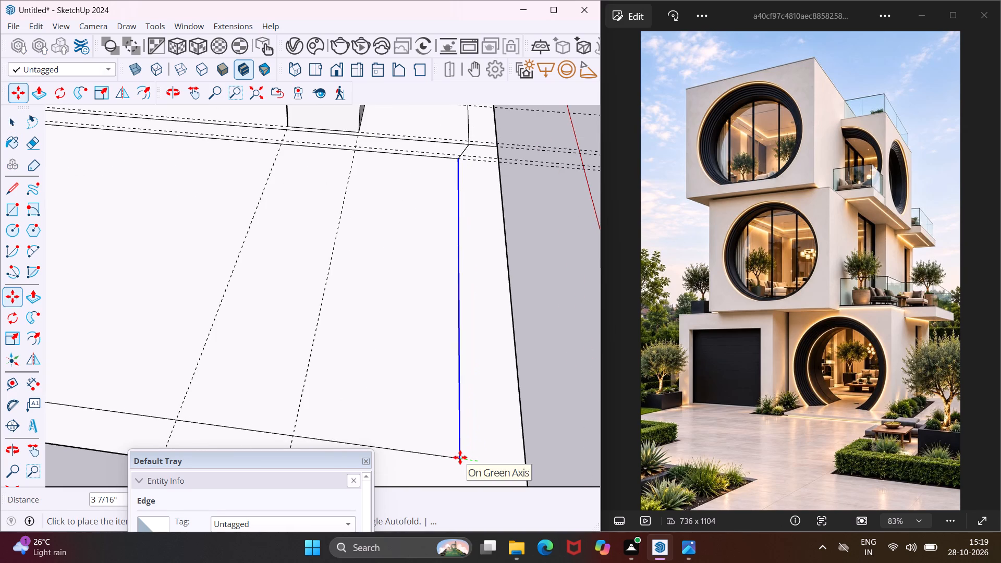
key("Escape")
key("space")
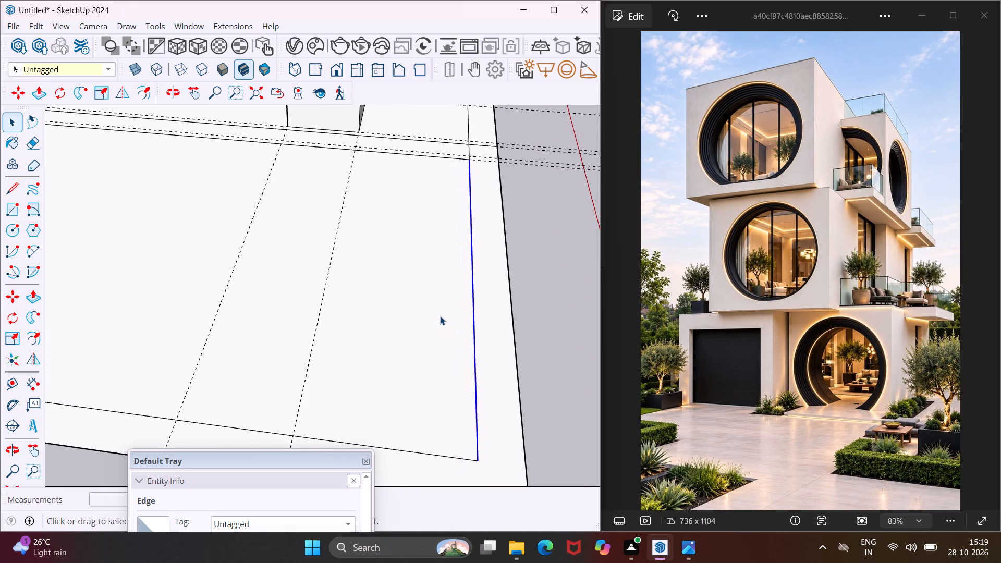
Erase the short front inner-outline segment that crosses the end of the long wall strip.
key("e")
scroll(473, 149, "up", 3)
left_click(466, 153)
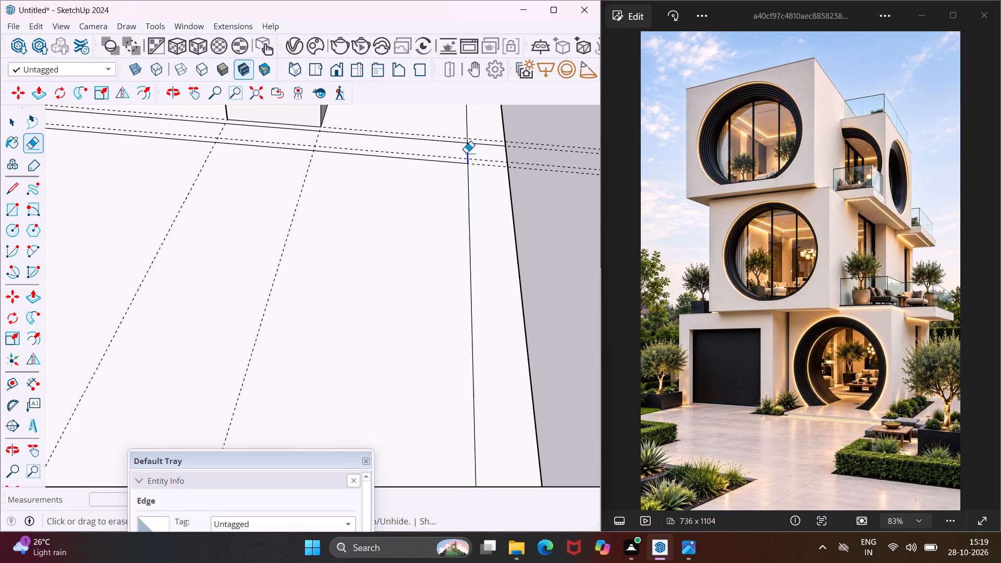
key("Escape")
key("space")
Move the garage room's front inner-outline edge about 5 15/16" inward along the green axis.
scroll(478, 170, "down", 6)
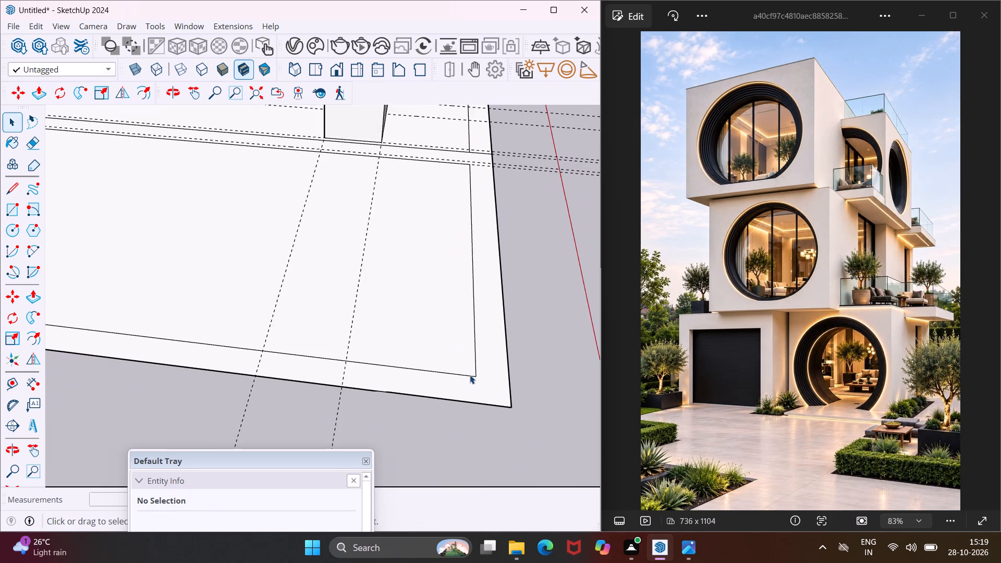
scroll(471, 381, "up", 4)
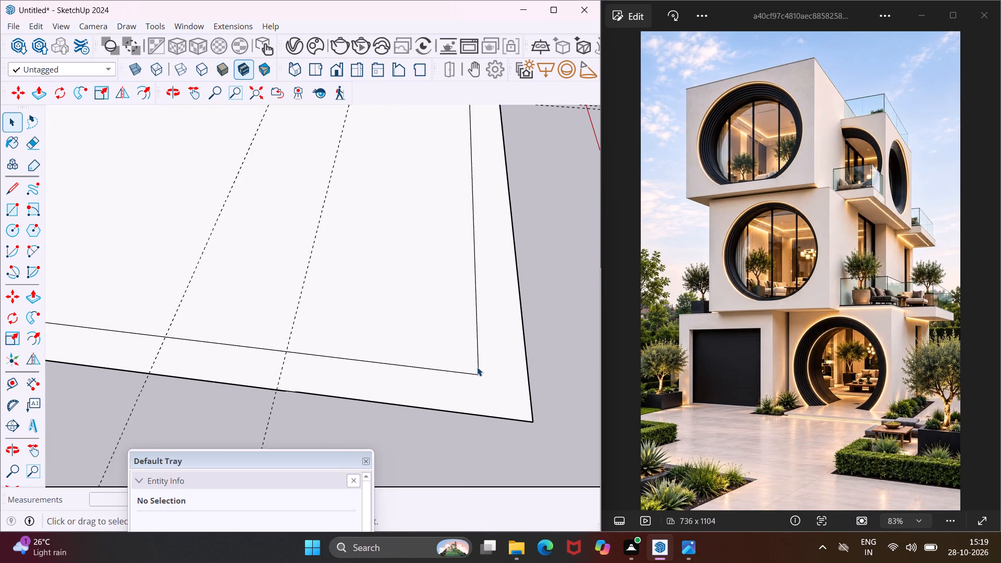
left_click(478, 364)
key("m")
scroll(480, 371, "up", 3)
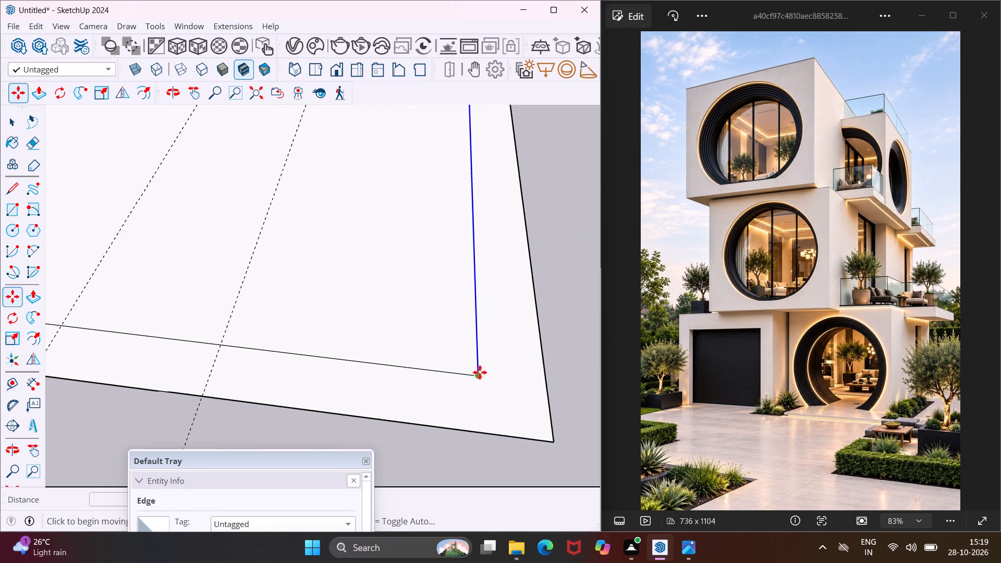
scroll(480, 372, "up", 1)
left_click(478, 376)
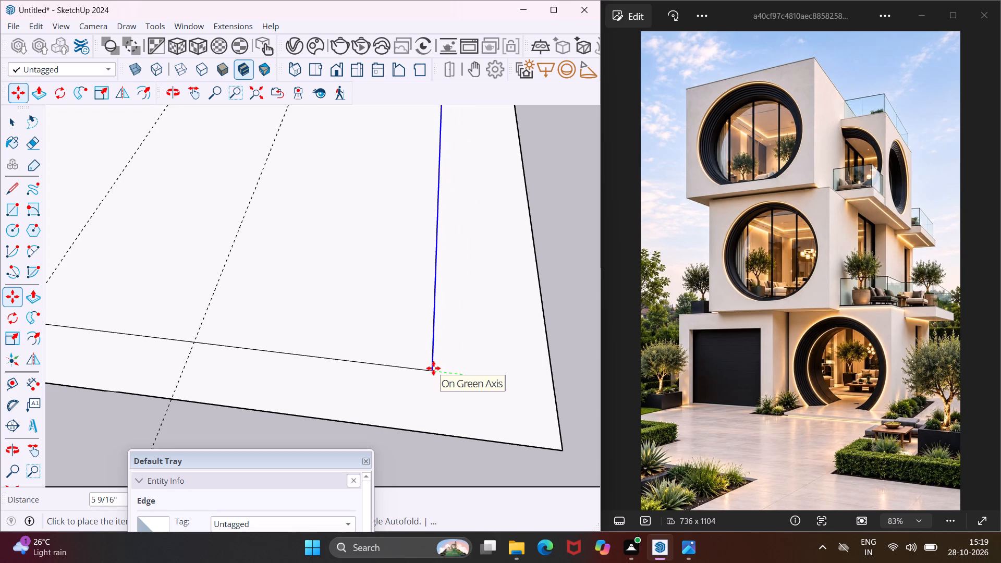
left_click(430, 367)
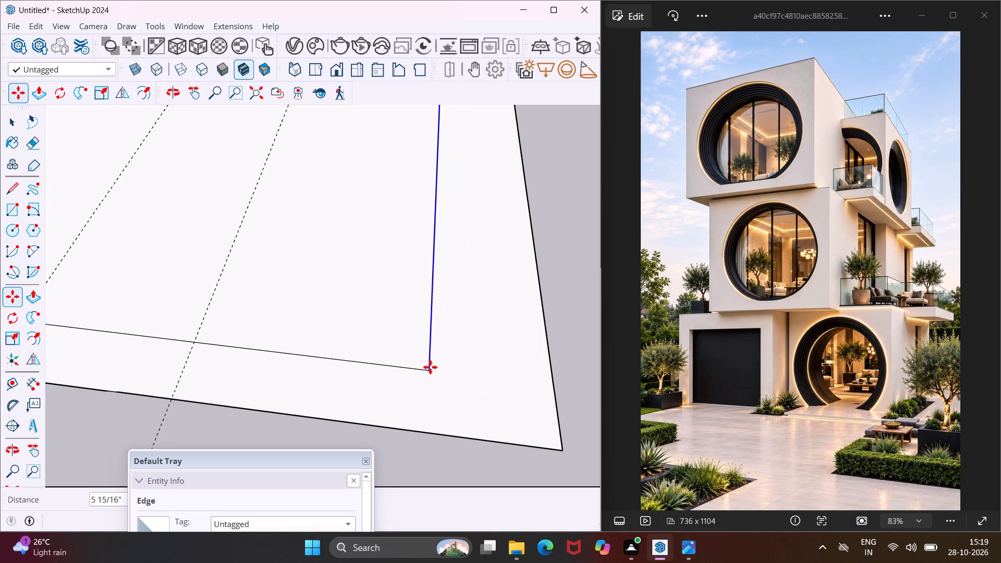
key("Escape")
key("space")
Extrude the joined front, outer side and long partition wall face of the garage room up 10'.
left_click(453, 375)
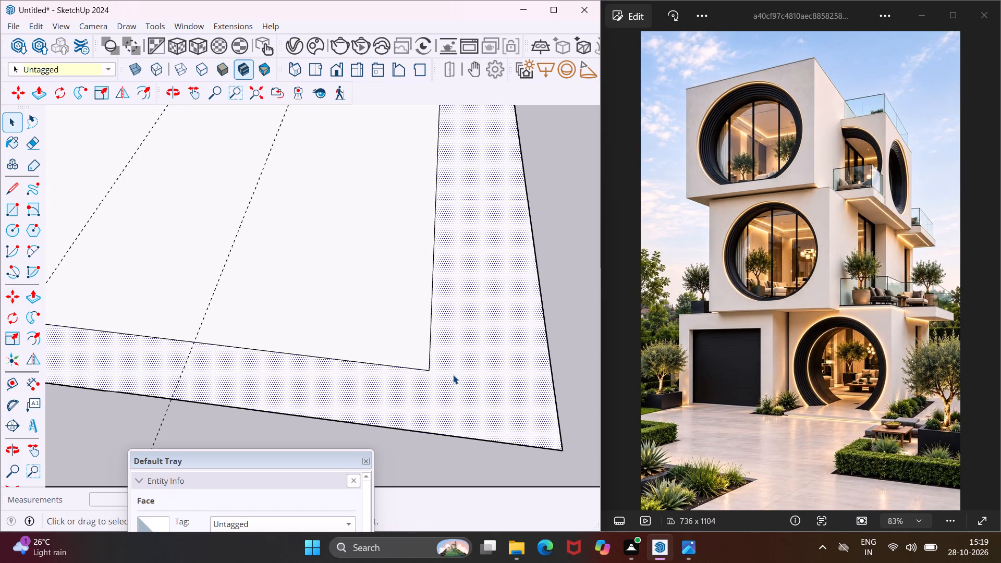
key("p")
left_click(453, 375)
scroll(454, 337, "down", 4)
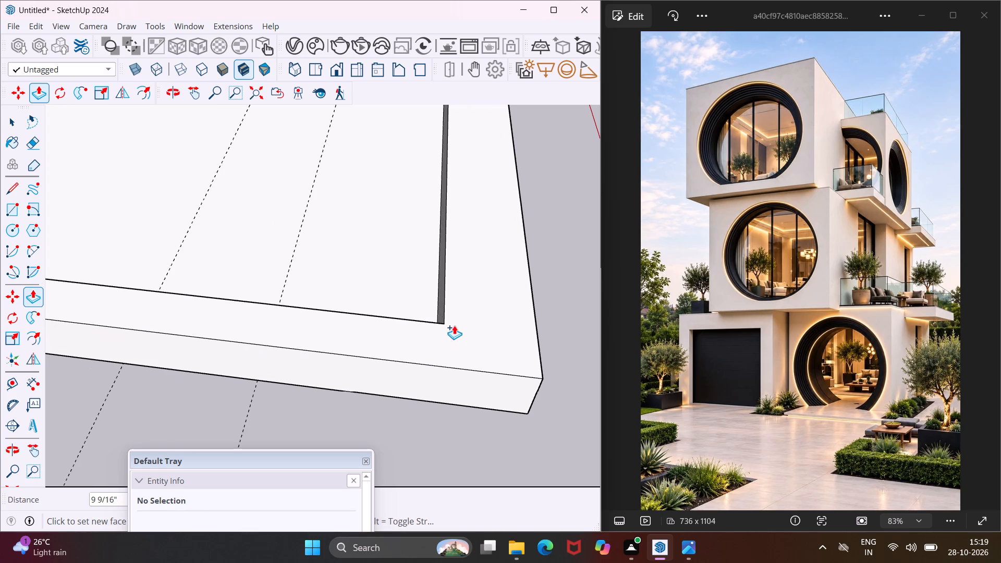
type("10'")
key("Return")
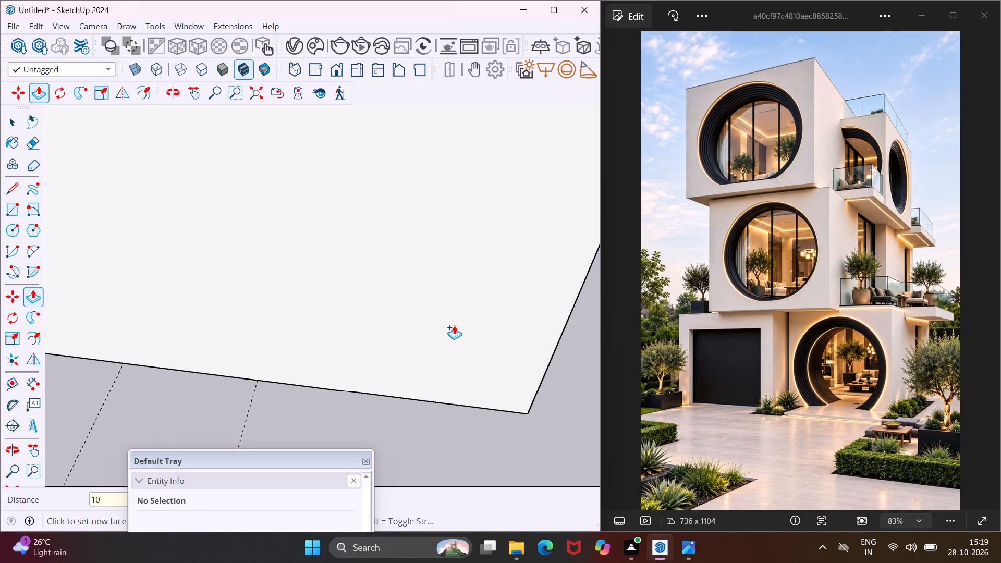
Extrude the cross-wall strip closing the rear of the garage room up to the tops of the 10' walls.
scroll(453, 332, "down", 19)
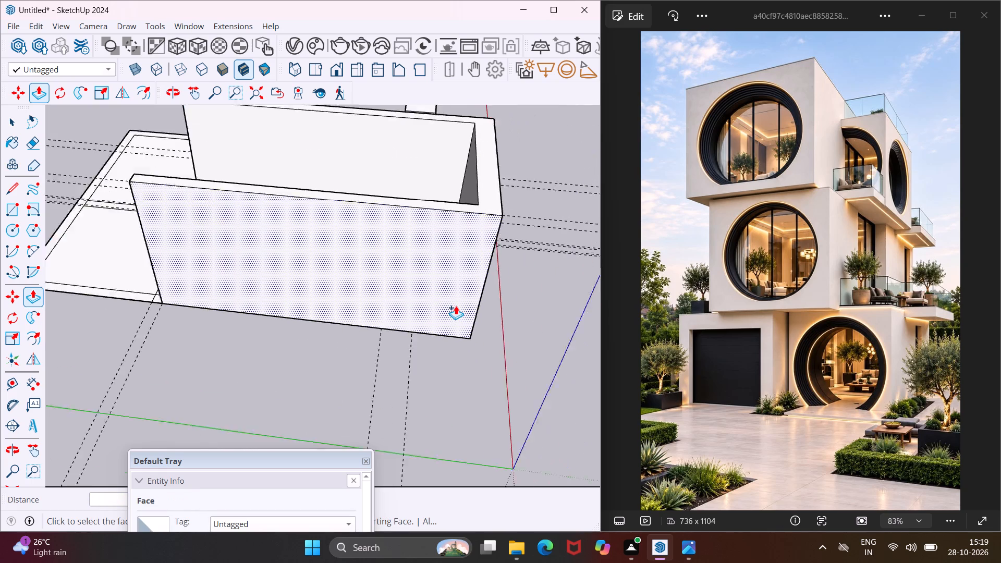
scroll(456, 305, "down", 7)
middle_click_drag(310, 273, 467, 274)
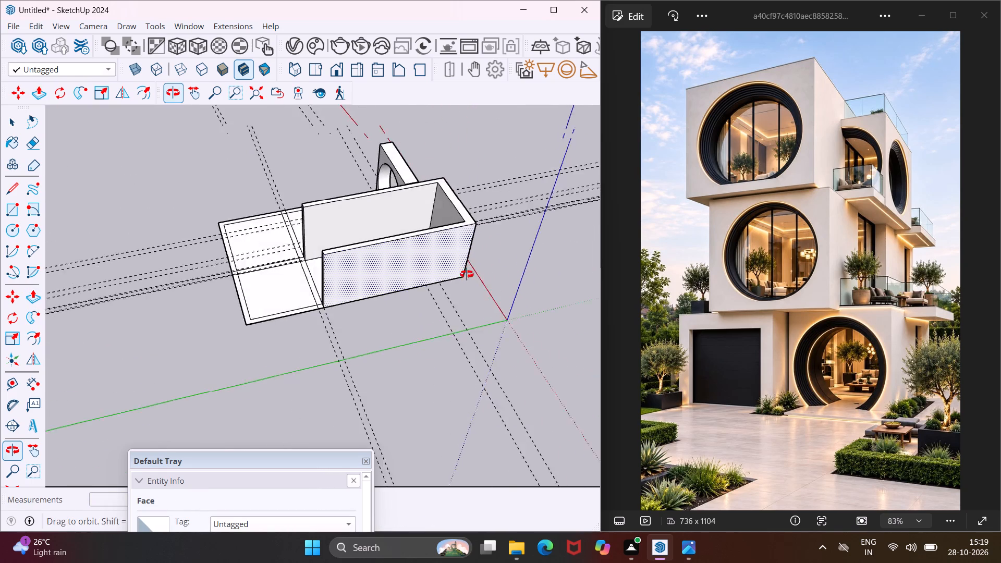
middle_click_drag(467, 274, 516, 261)
scroll(352, 253, "up", 16)
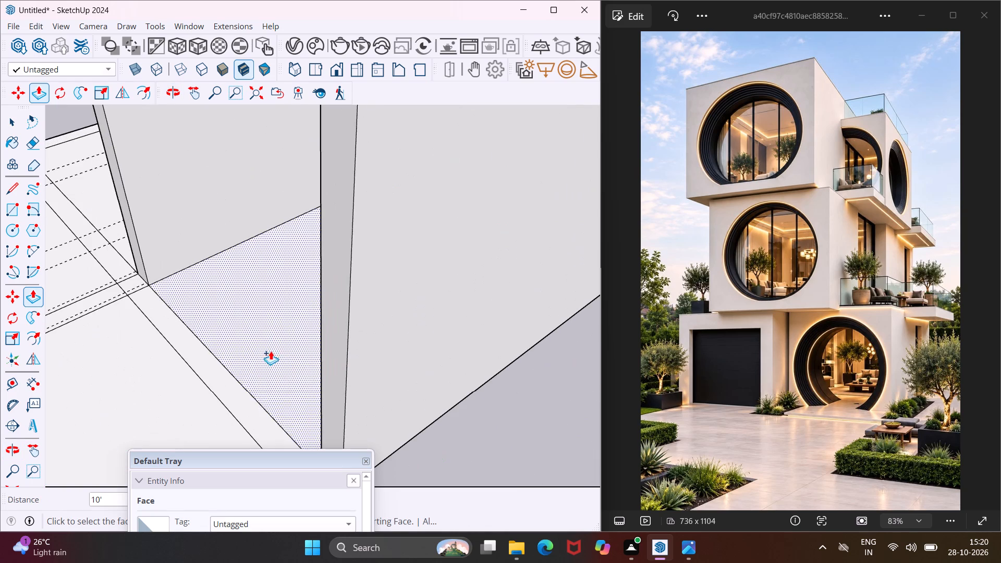
left_click(238, 398)
scroll(232, 350, "down", 11)
left_click(295, 268)
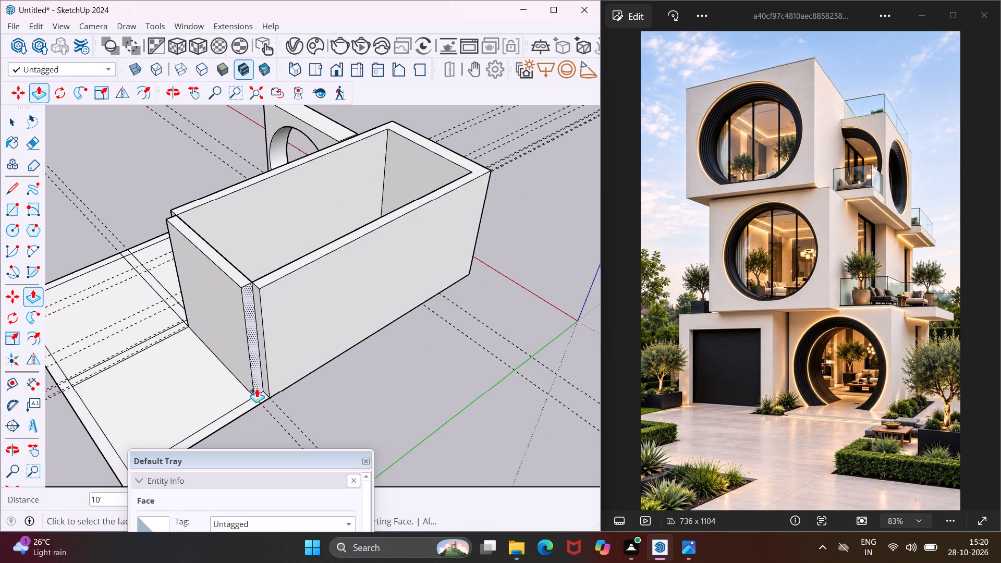
Extrude the small corner face between the garage's rear cross wall and outer side wall up to the 10' wall top.
scroll(258, 390, "up", 8)
left_click(261, 397)
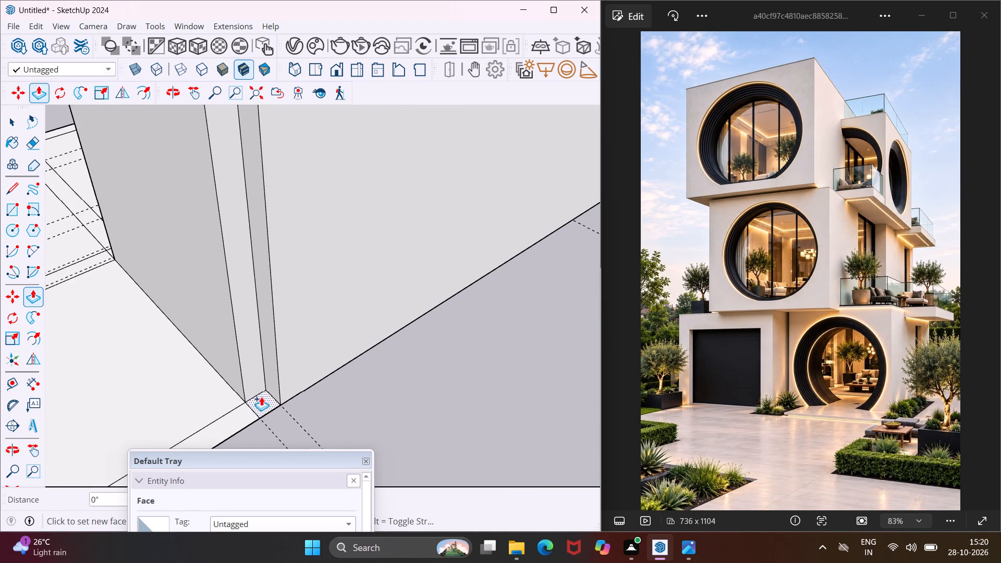
scroll(270, 341, "down", 10)
left_click(302, 238)
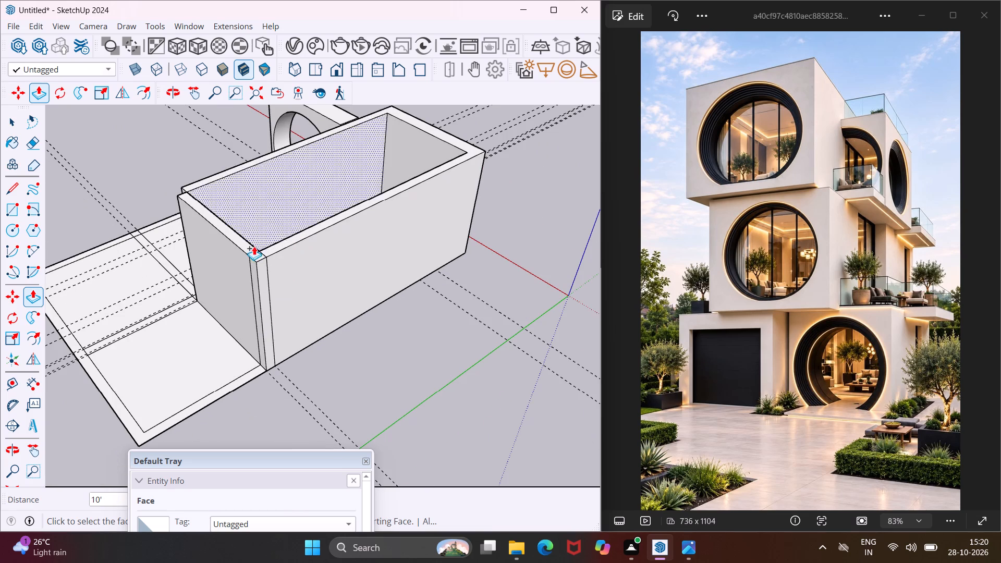
Extrude the small junction face where the long partition wall meets the rear cross wall up to the 10' wall top.
scroll(178, 264, "up", 5)
middle_click_drag(184, 271, 435, 224)
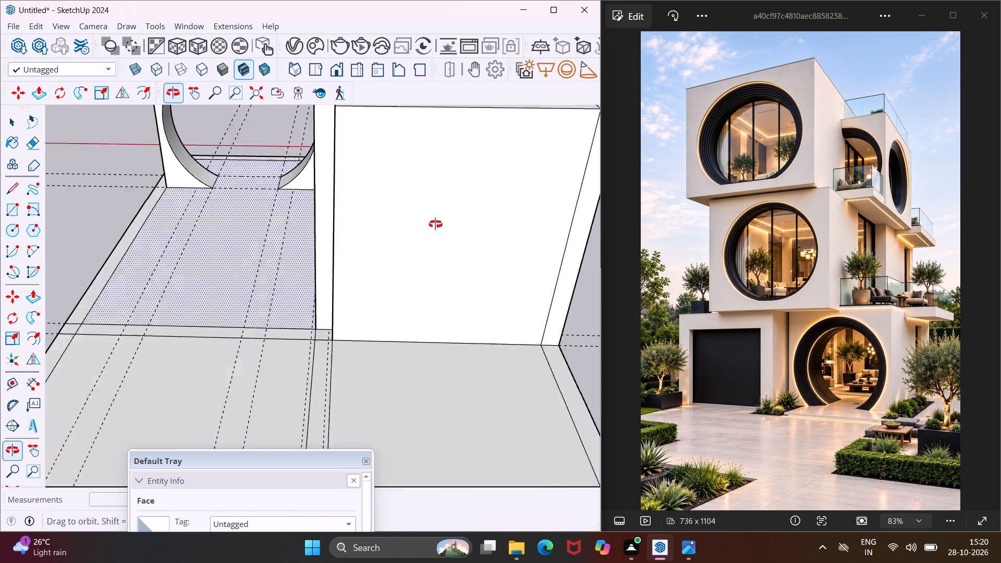
middle_click_drag(435, 224, 436, 224)
scroll(365, 289, "up", 9)
left_click(342, 354)
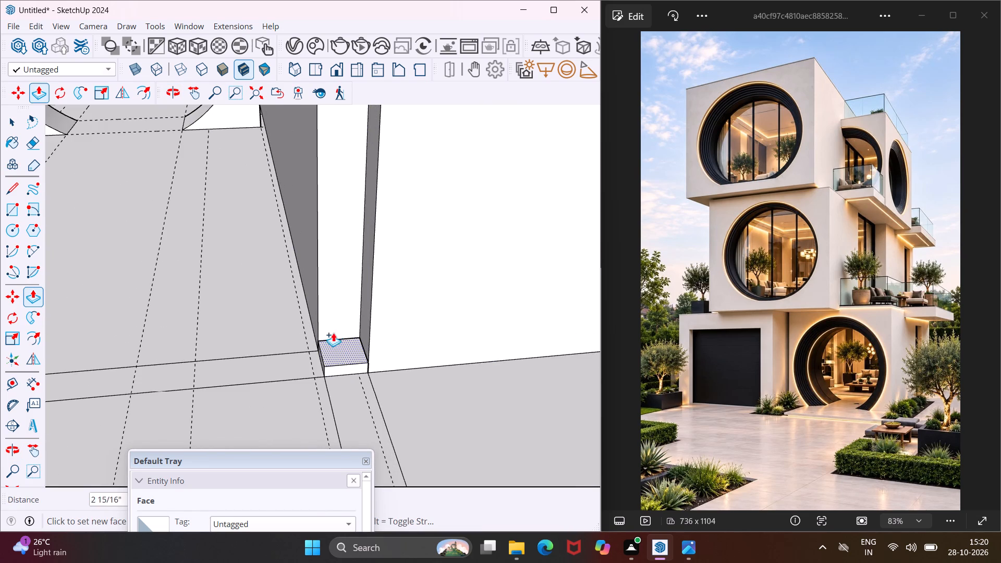
scroll(329, 312, "down", 18)
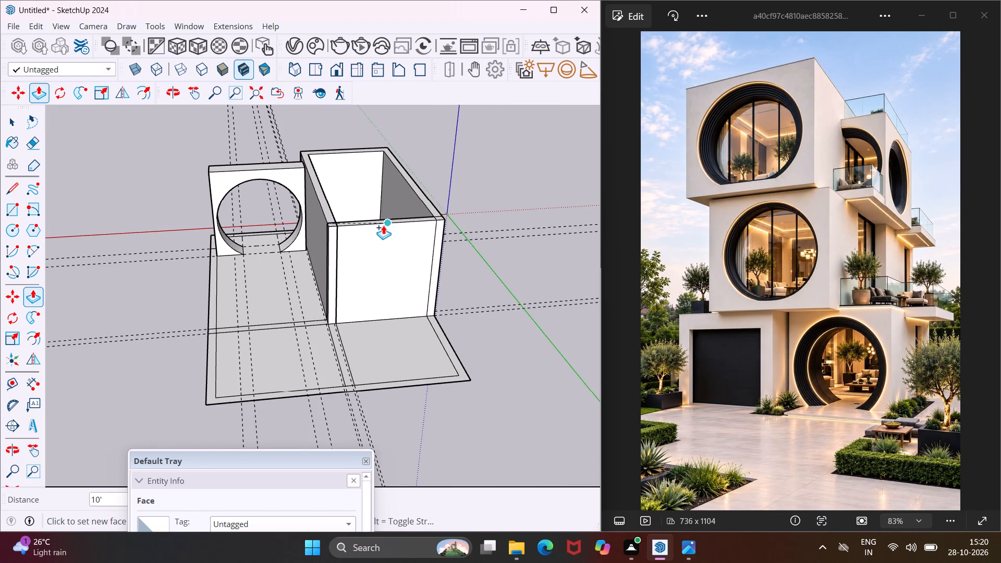
left_click(383, 225)
Extrude the cross-wall strip behind the round entrance up to the top of the garage's 10' cross wall.
scroll(318, 319, "up", 12)
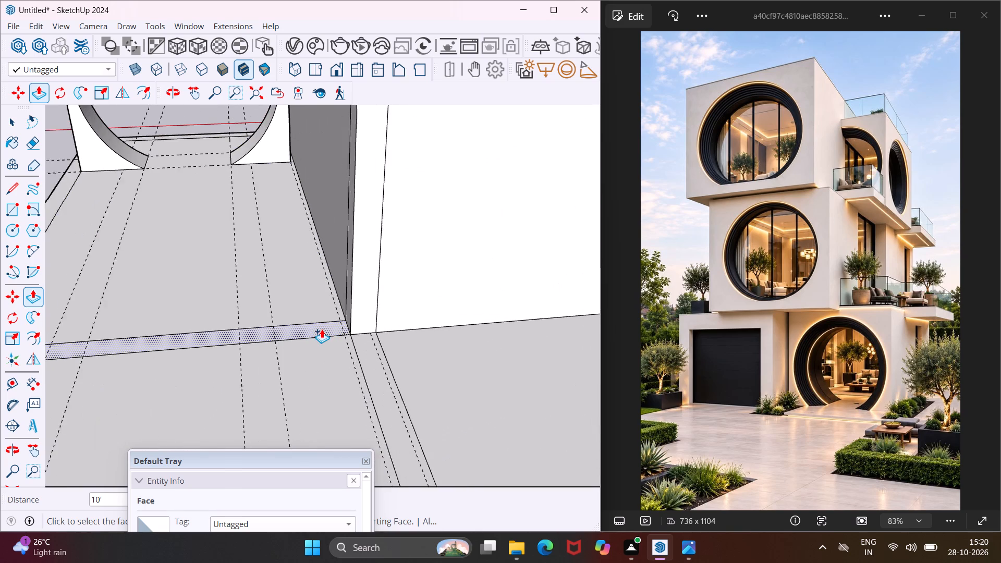
left_click(322, 329)
scroll(316, 294, "down", 16)
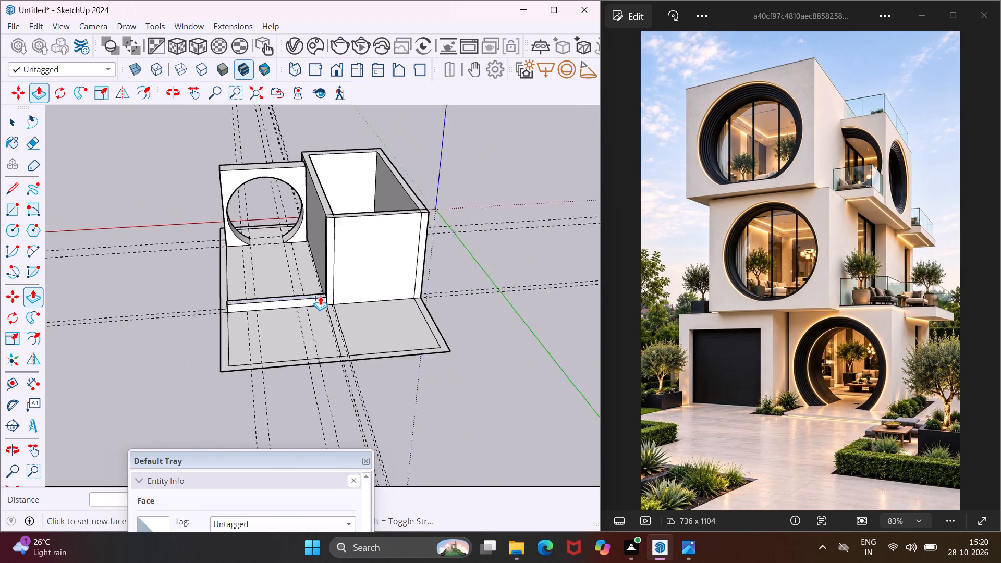
scroll(320, 296, "down", 1)
left_click(374, 229)
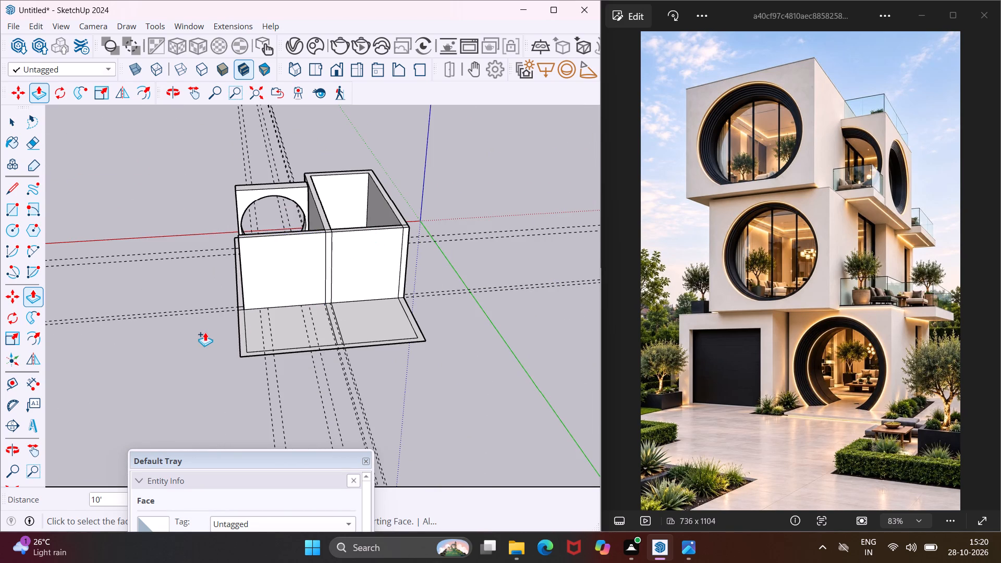
Extrude the small outer corner face at the free end of the entrance-side cross wall up to the 10' wall top.
middle_click_drag(204, 332, 384, 332)
scroll(285, 318, "up", 2)
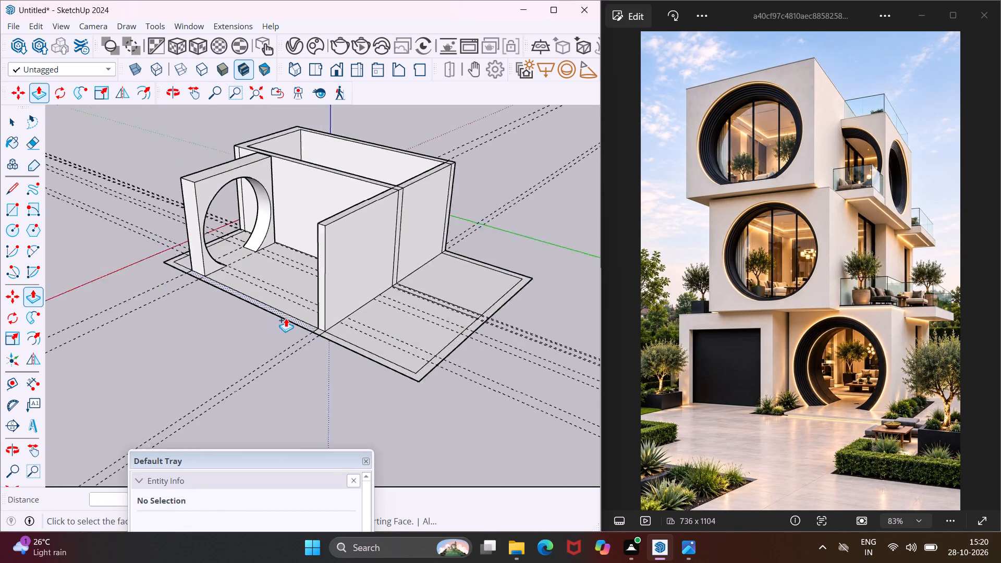
scroll(286, 318, "up", 12)
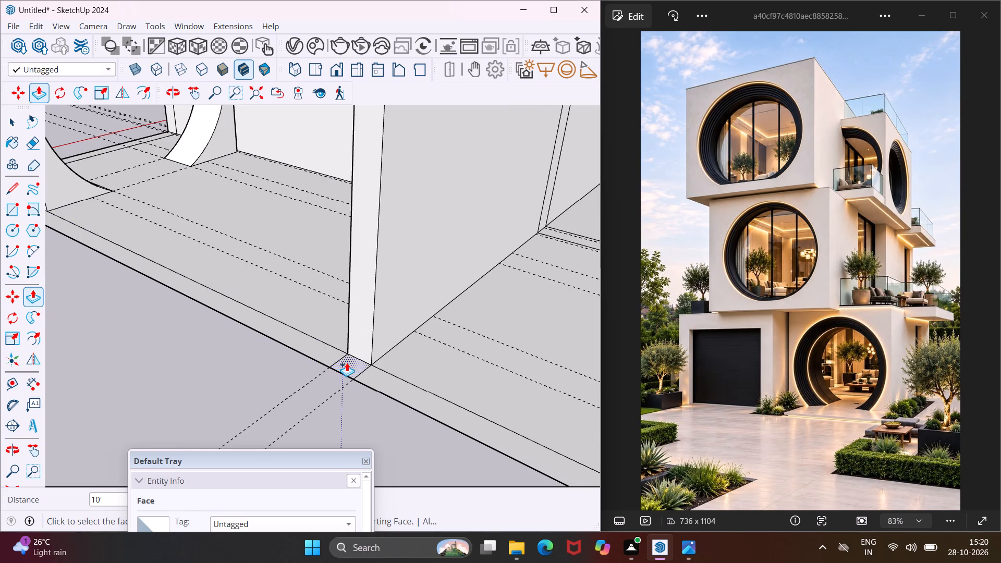
left_click(347, 362)
scroll(335, 340, "down", 12)
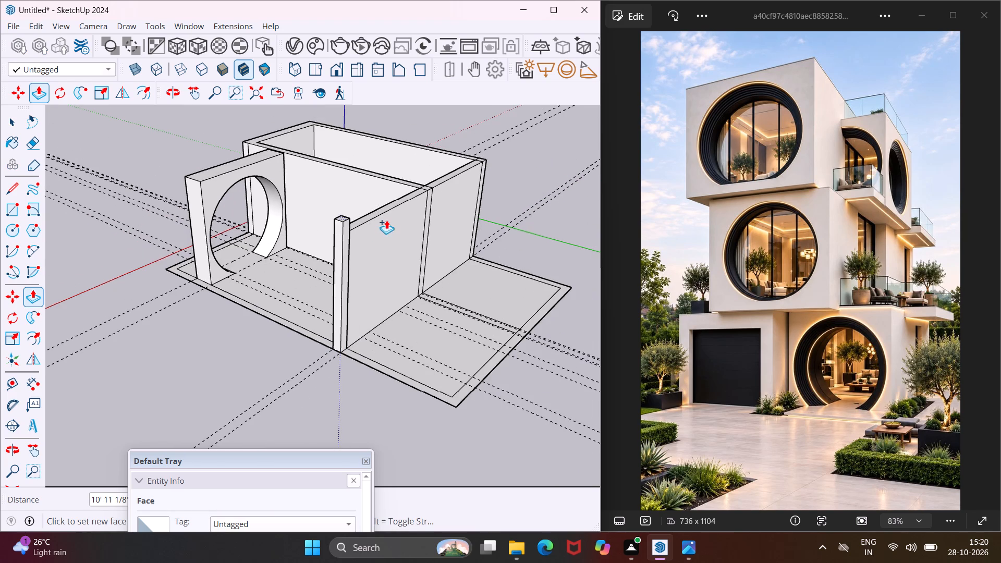
scroll(382, 225, "up", 4)
left_click(384, 206)
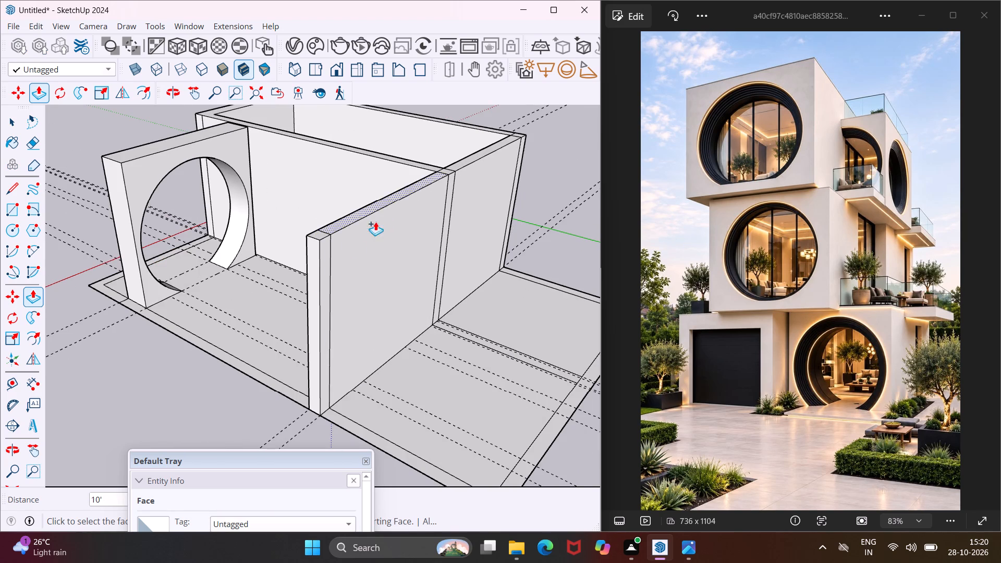
Extrude the outer side wall strip from the round entrance block to the rear cross wall up to the 10' wall top.
scroll(279, 377, "up", 6)
left_click(292, 397)
scroll(297, 348, "down", 4)
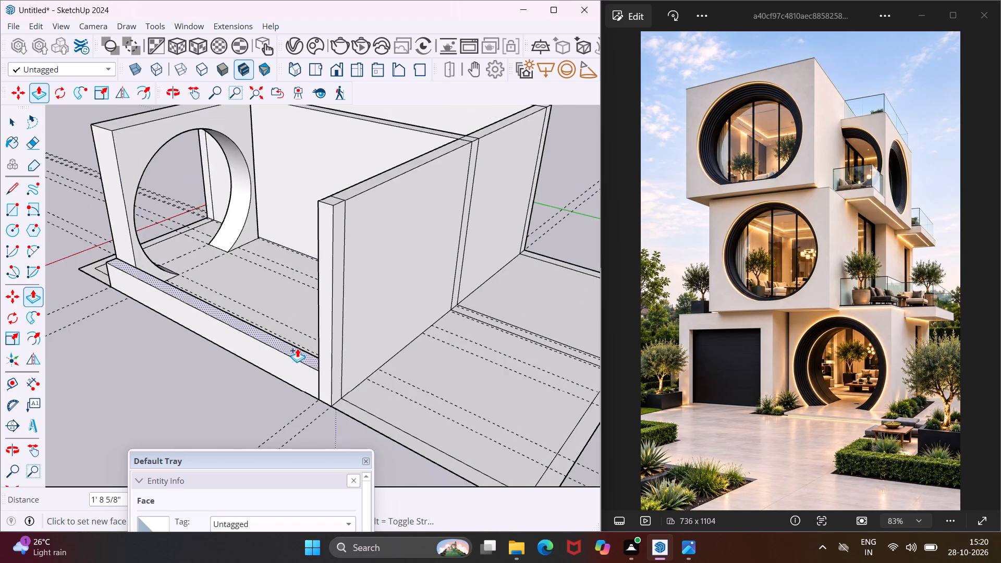
scroll(297, 348, "down", 6)
left_click(335, 251)
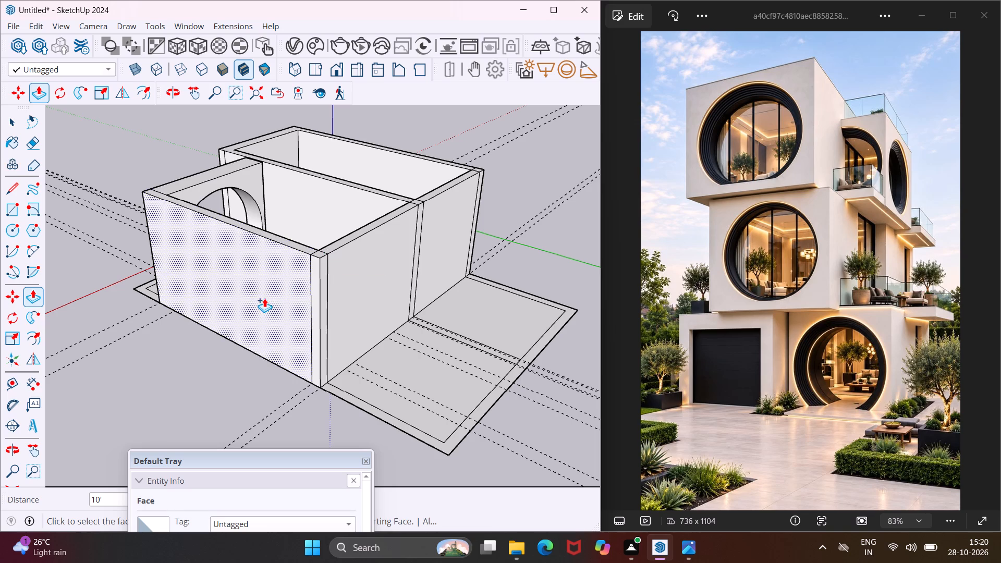
middle_click_drag(264, 298, 744, 248)
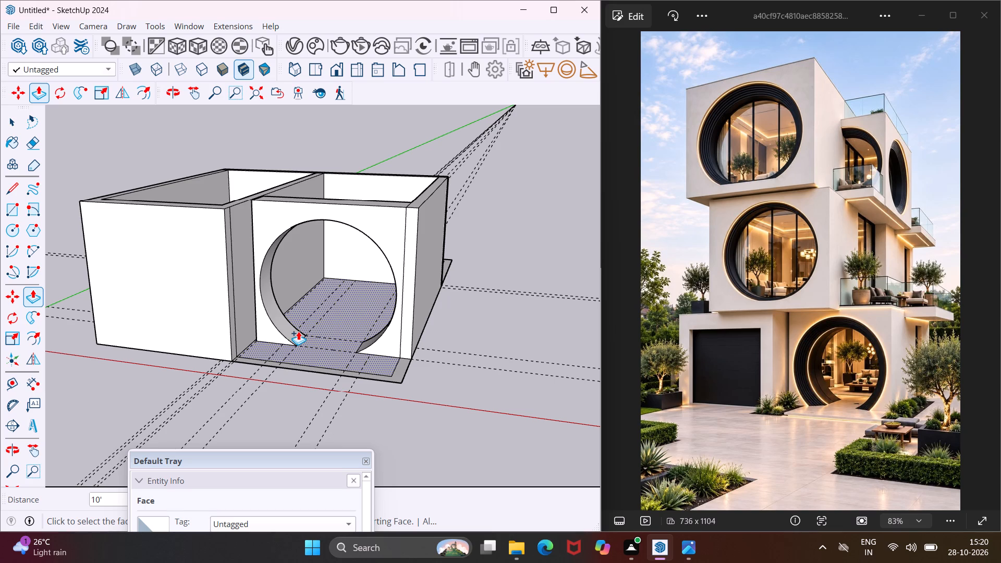
key("Escape")
key("space")
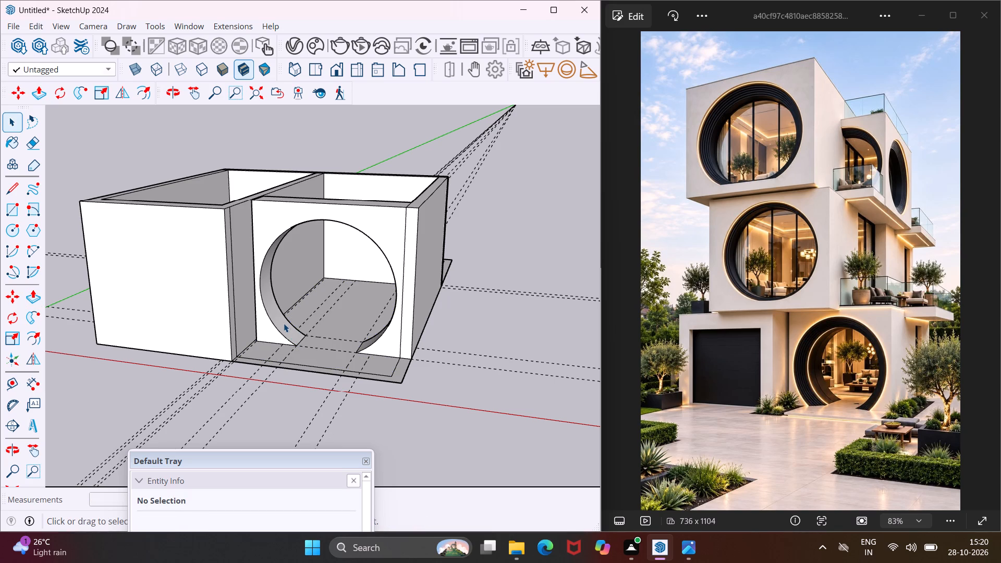
Copy the inner face of the round entrance wall, with its circular opening outline, about 1' into the wall's thickness.
scroll(284, 323, "up", 6)
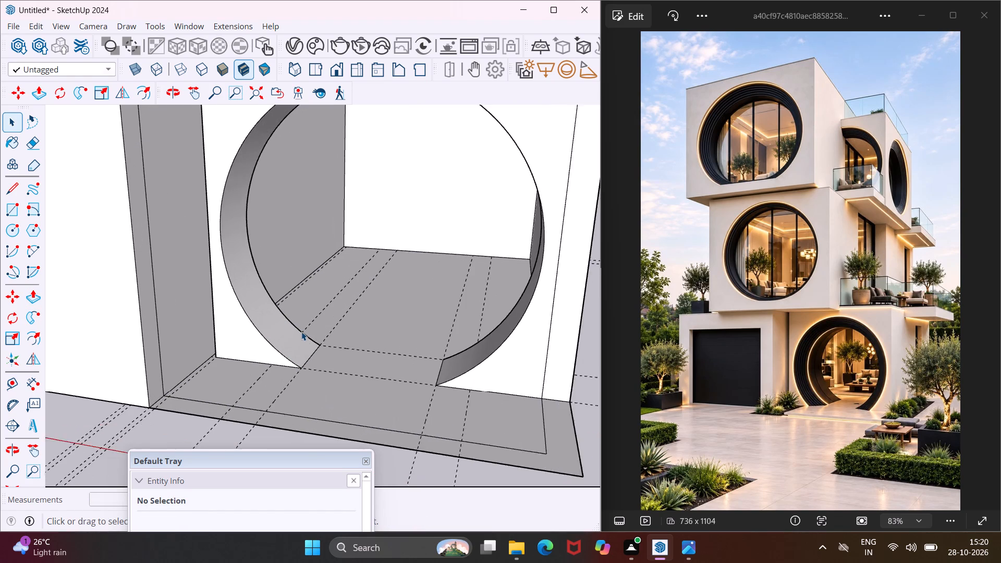
scroll(301, 332, "up", 3)
middle_click_drag(301, 332, 95, 414)
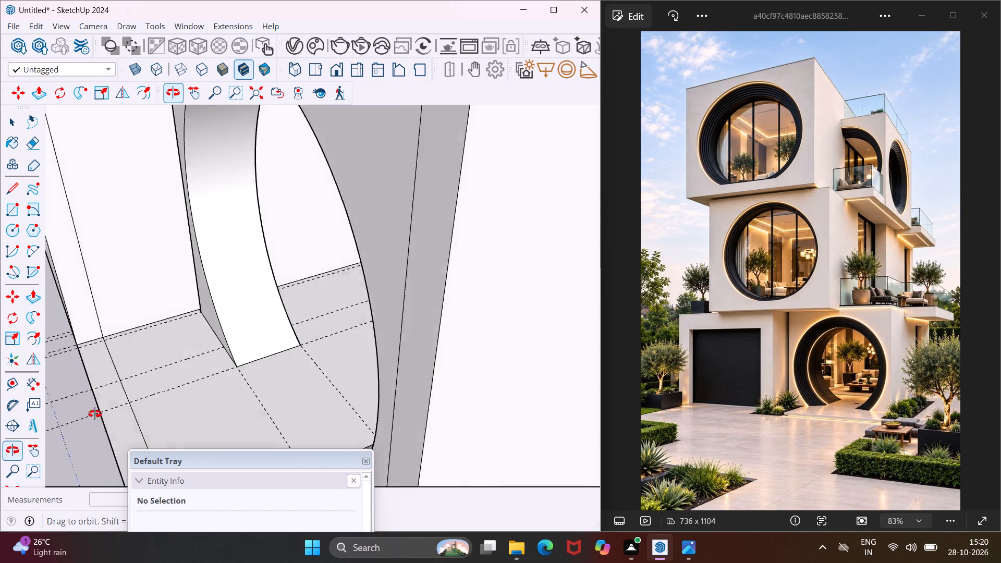
middle_click_drag(95, 414, 0, 493)
scroll(323, 340, "down", 5)
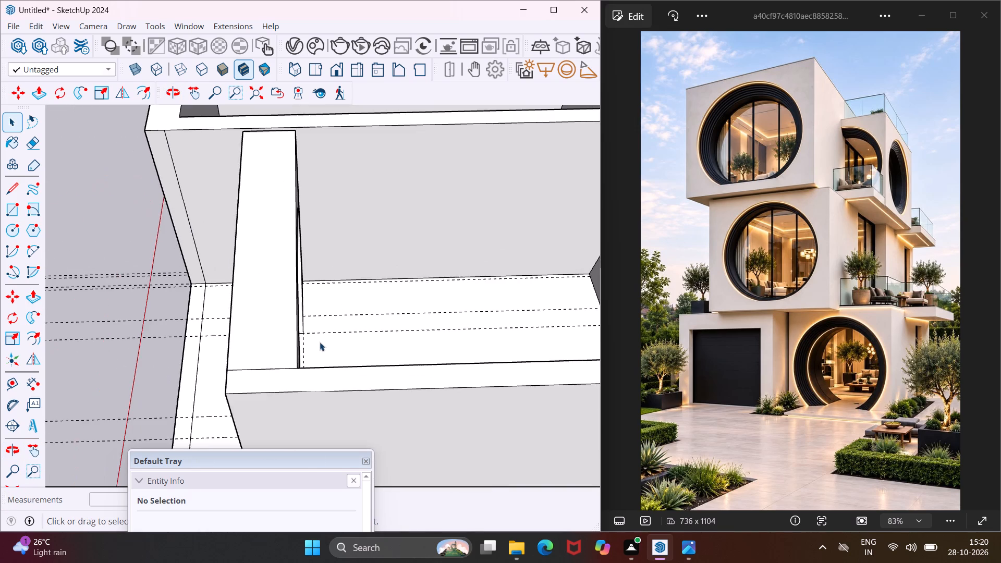
middle_click_drag(325, 346, 130, 327)
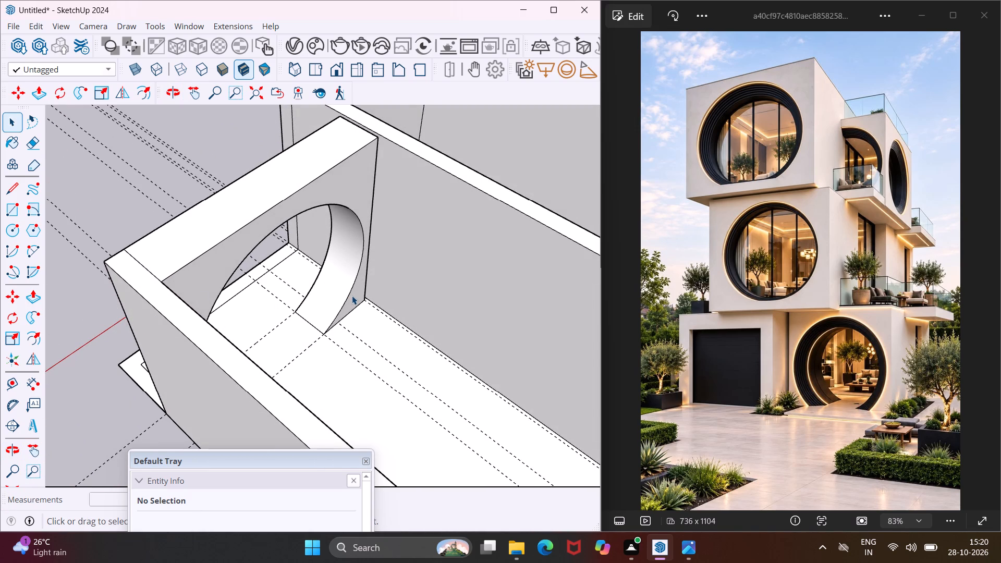
scroll(353, 296, "up", 2)
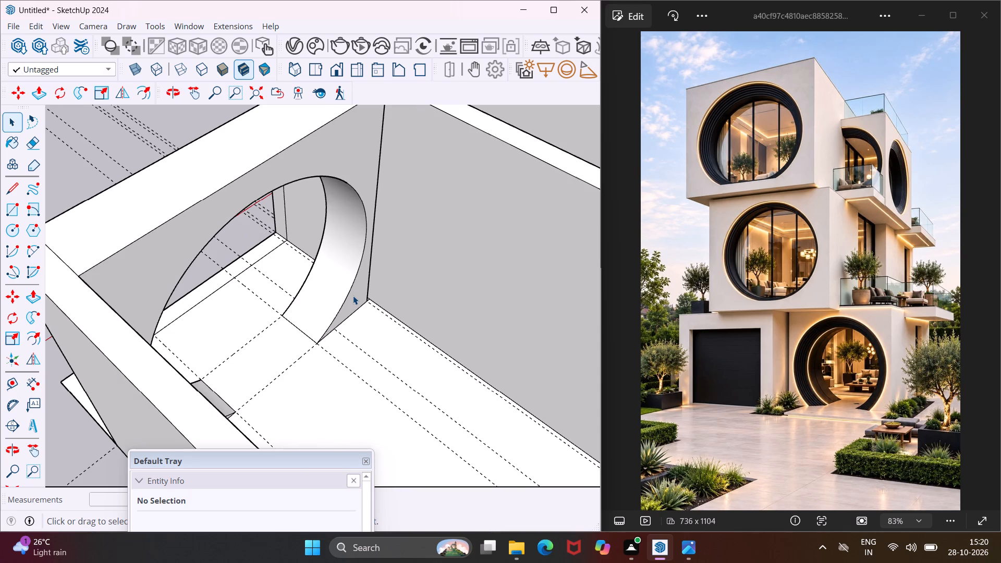
left_click(353, 296)
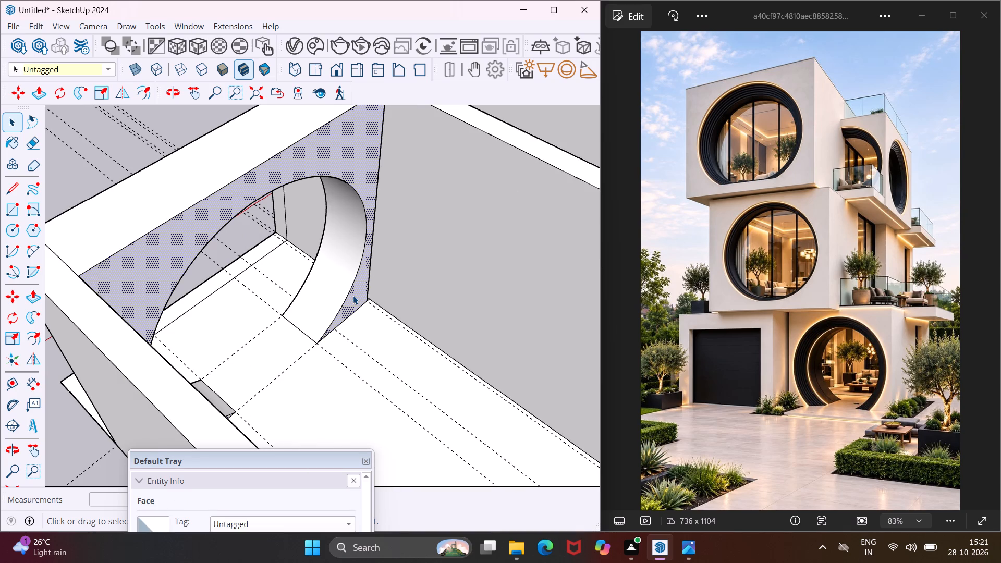
key("m")
left_click(315, 345)
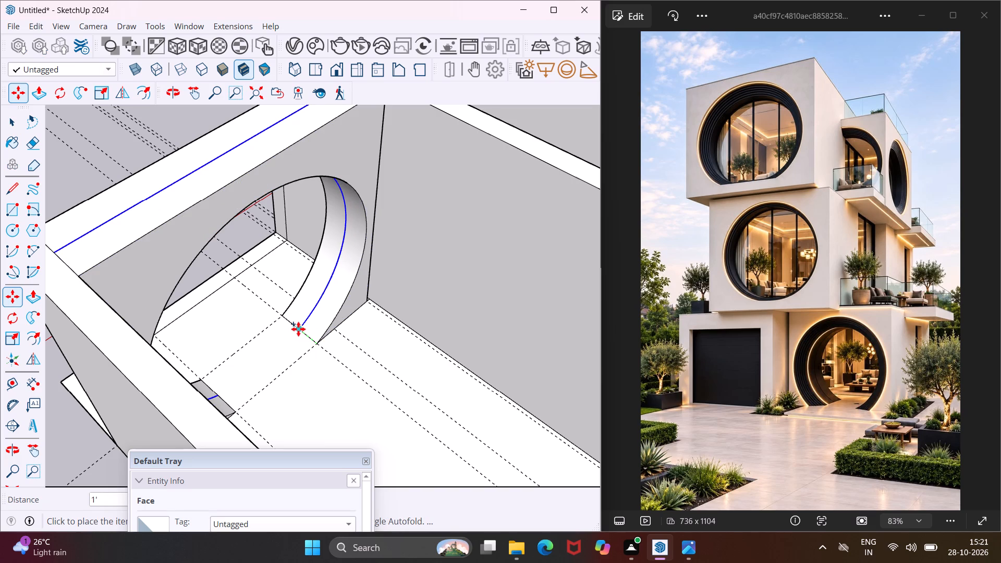
left_click(298, 329)
Copy the new outline inside the entrance wall about 1 9/16" back toward the inner face, marking a narrow strip.
scroll(298, 329, "up", 10)
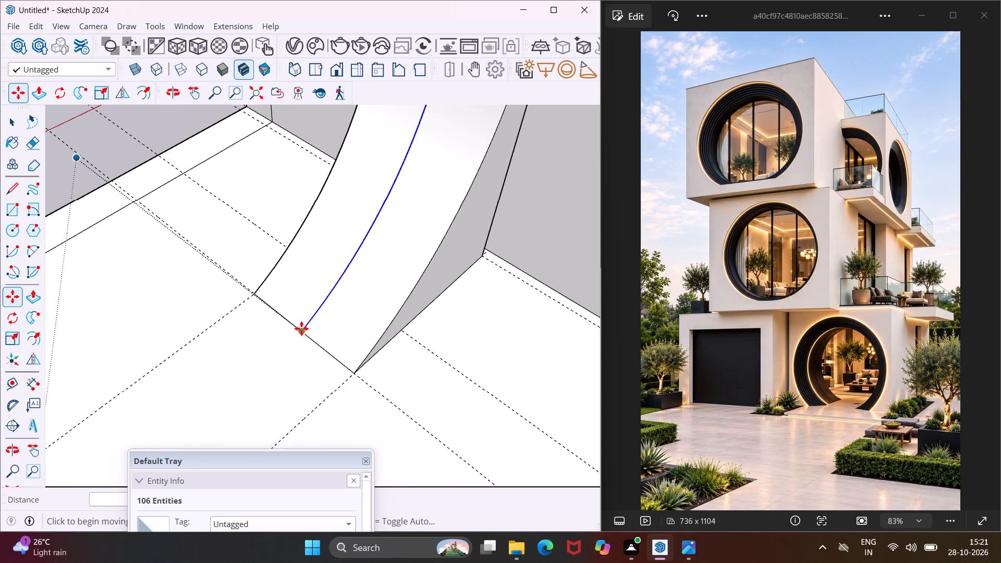
scroll(302, 328, "up", 1)
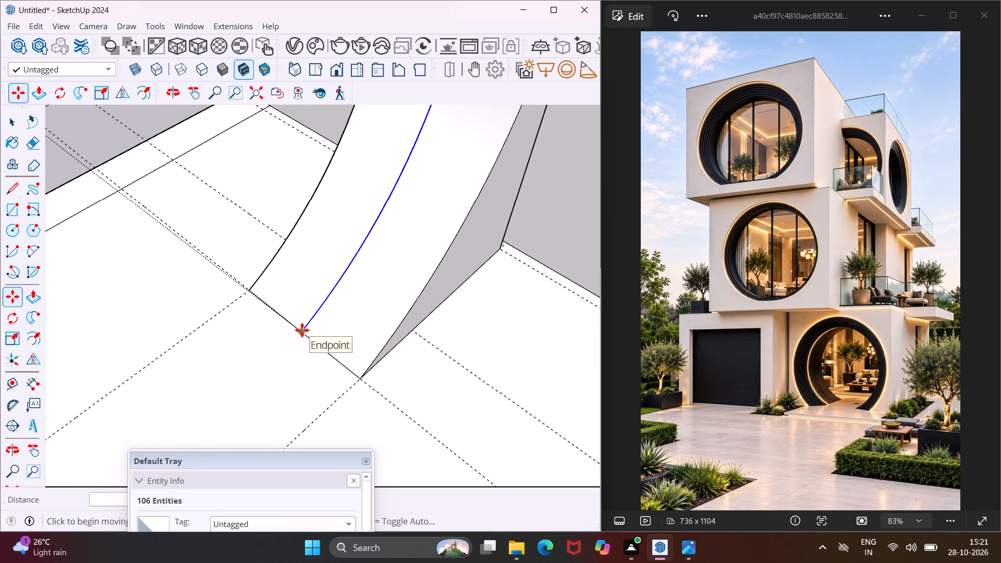
left_click(302, 330)
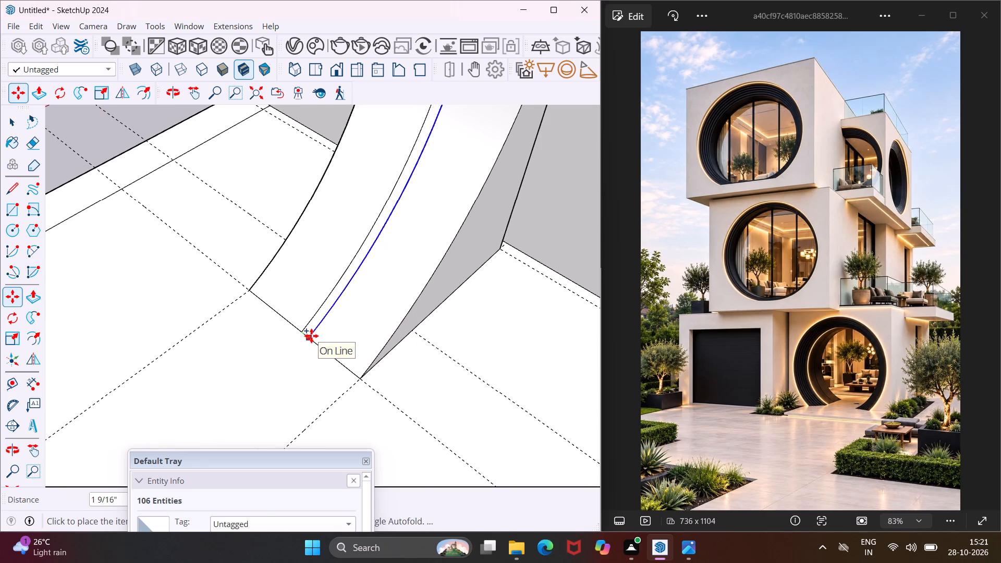
left_click(311, 336)
scroll(240, 344, "down", 6)
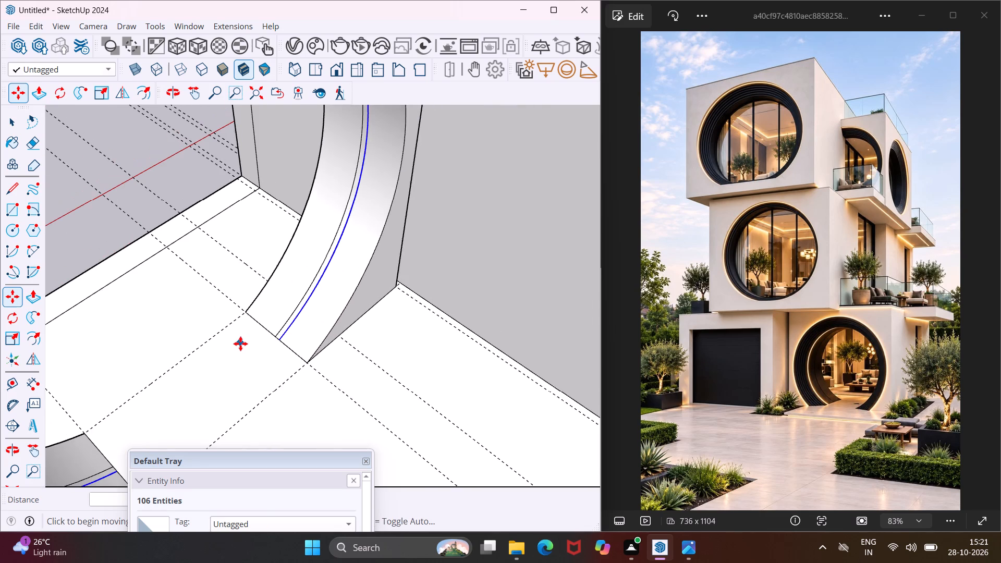
key("Escape")
key("space")
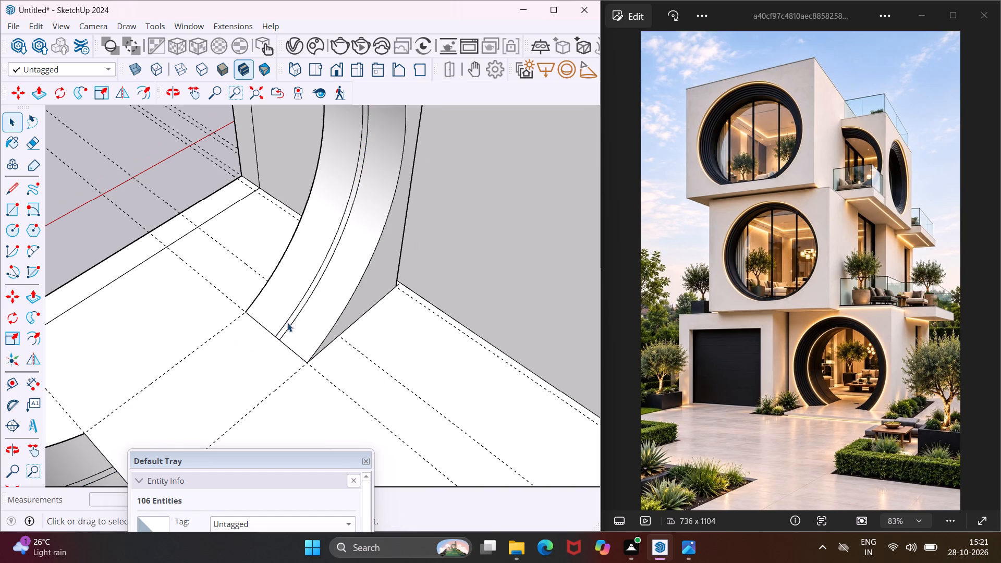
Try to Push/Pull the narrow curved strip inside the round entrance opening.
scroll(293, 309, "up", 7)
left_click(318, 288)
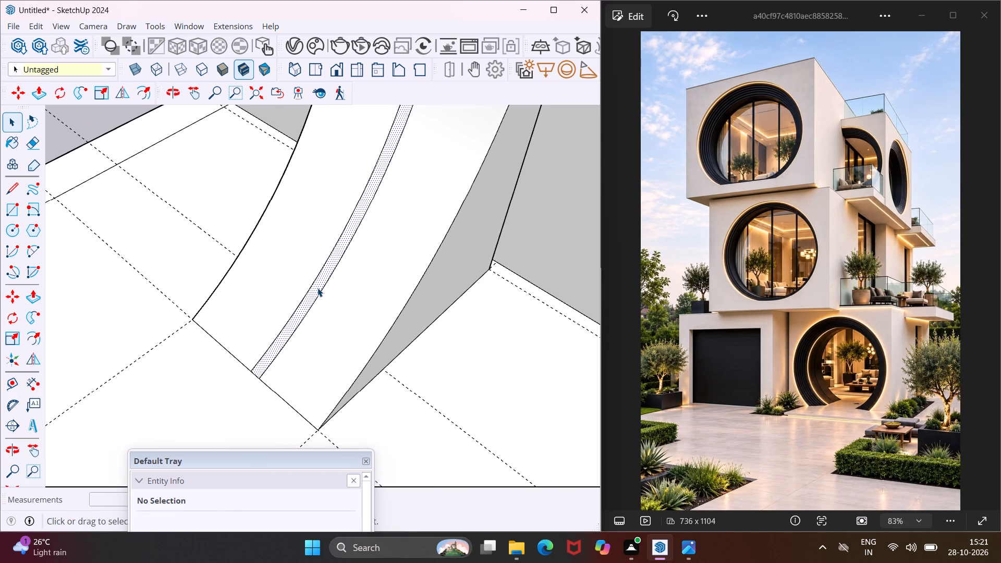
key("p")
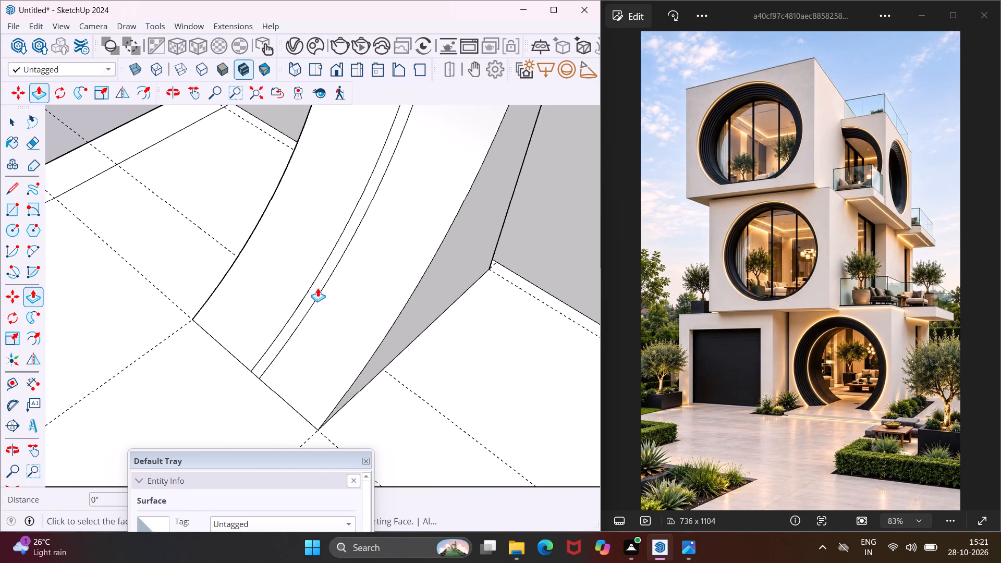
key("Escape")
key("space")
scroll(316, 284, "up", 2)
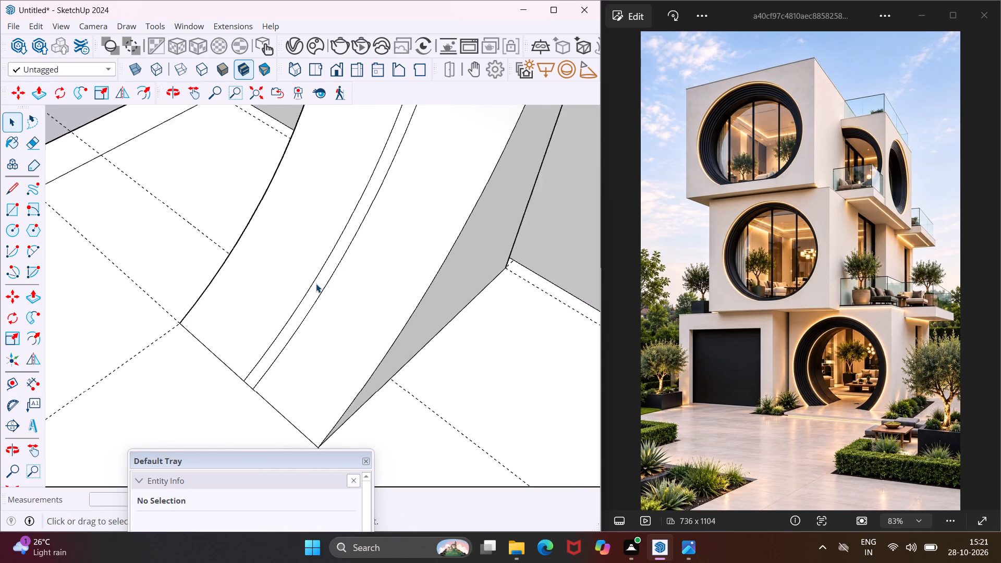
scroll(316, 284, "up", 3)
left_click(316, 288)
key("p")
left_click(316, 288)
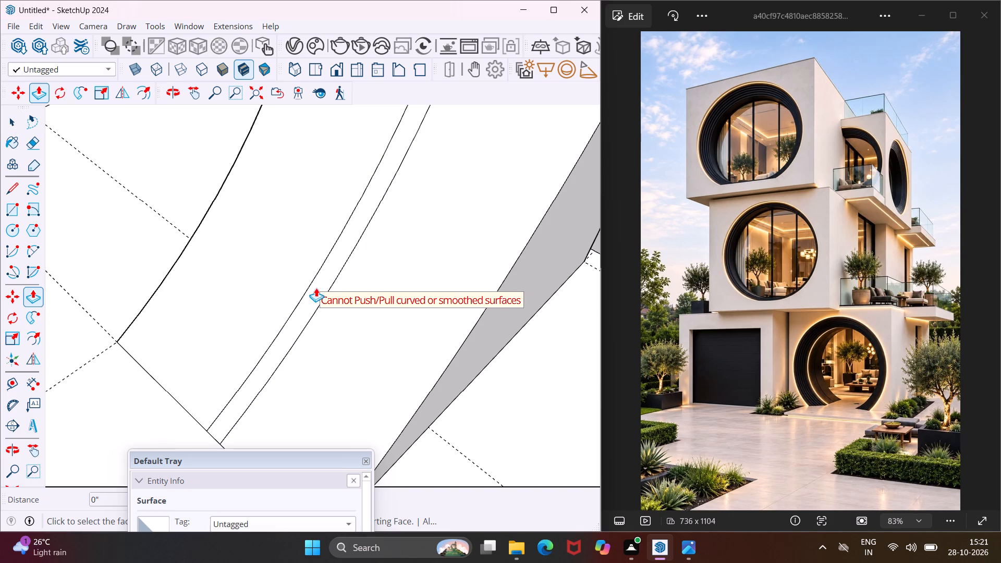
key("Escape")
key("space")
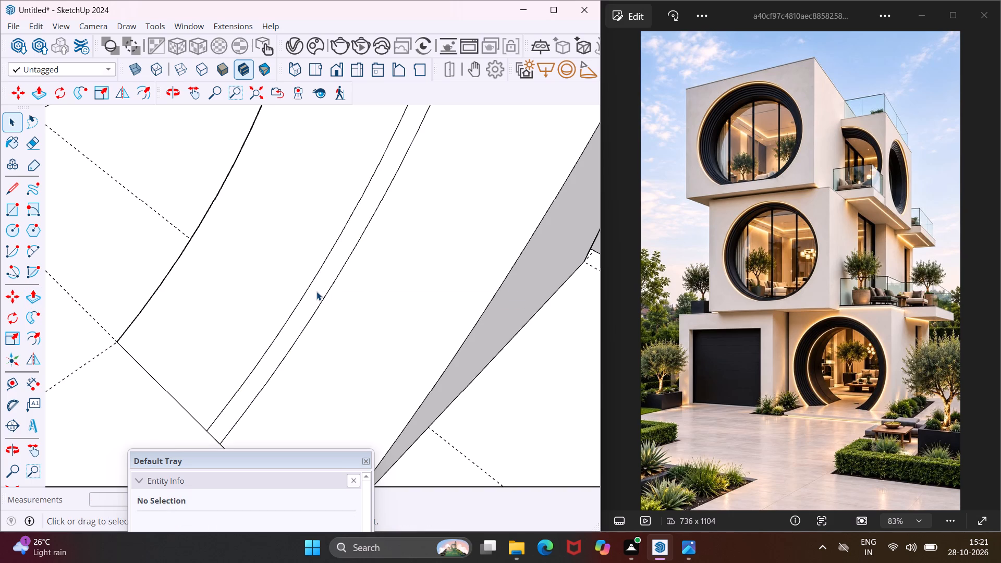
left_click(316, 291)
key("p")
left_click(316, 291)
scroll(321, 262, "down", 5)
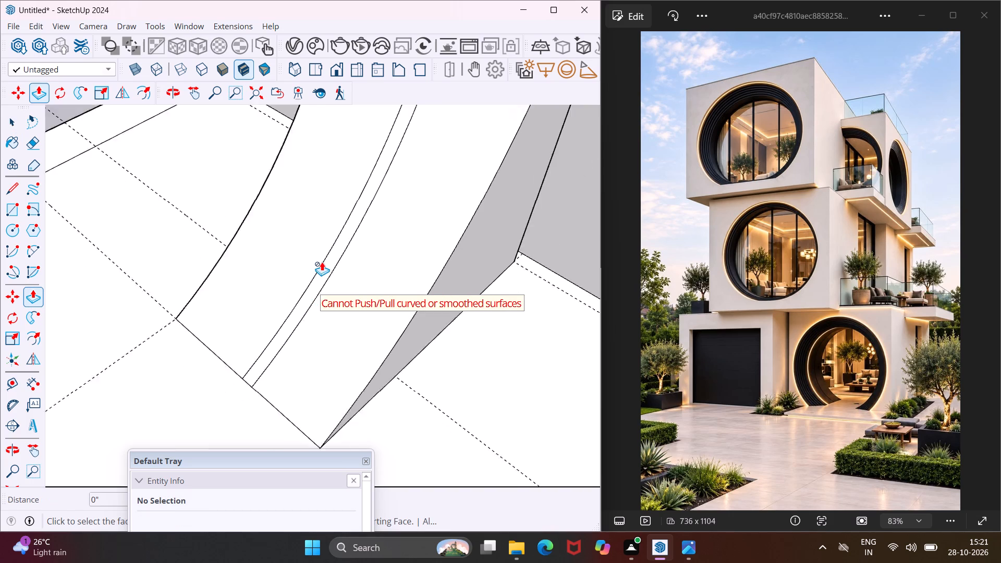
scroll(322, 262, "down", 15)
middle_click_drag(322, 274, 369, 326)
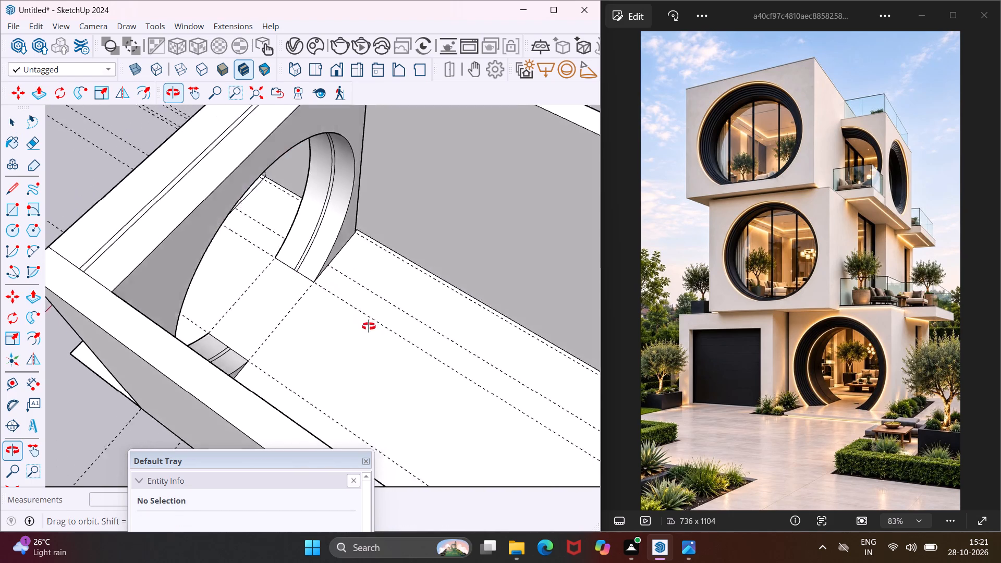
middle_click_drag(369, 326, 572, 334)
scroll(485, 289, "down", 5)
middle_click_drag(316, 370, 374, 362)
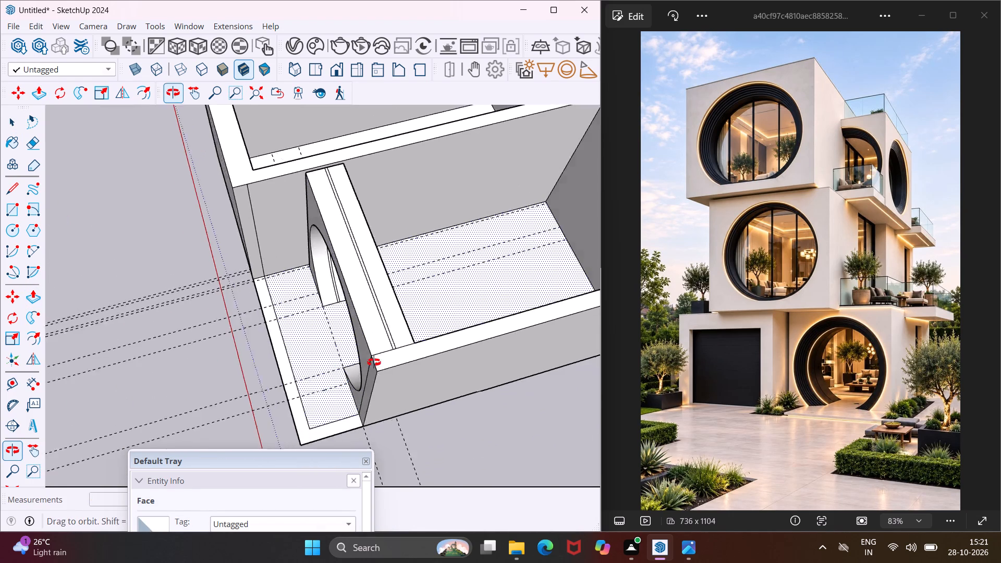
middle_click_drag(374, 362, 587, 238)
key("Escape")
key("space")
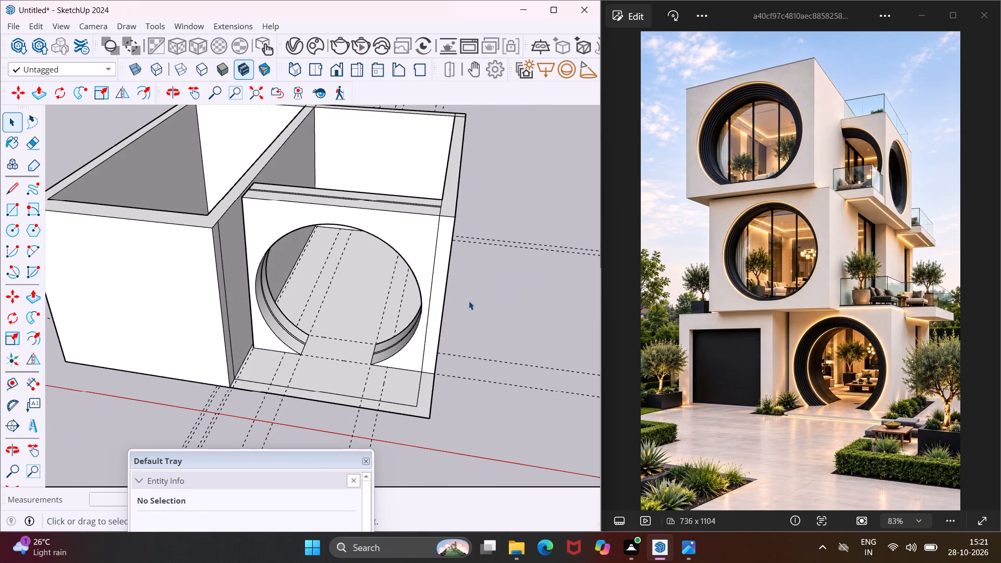
Examine the ground-floor walls and the round entrance block from the front and the rear.
scroll(454, 314, "down", 6)
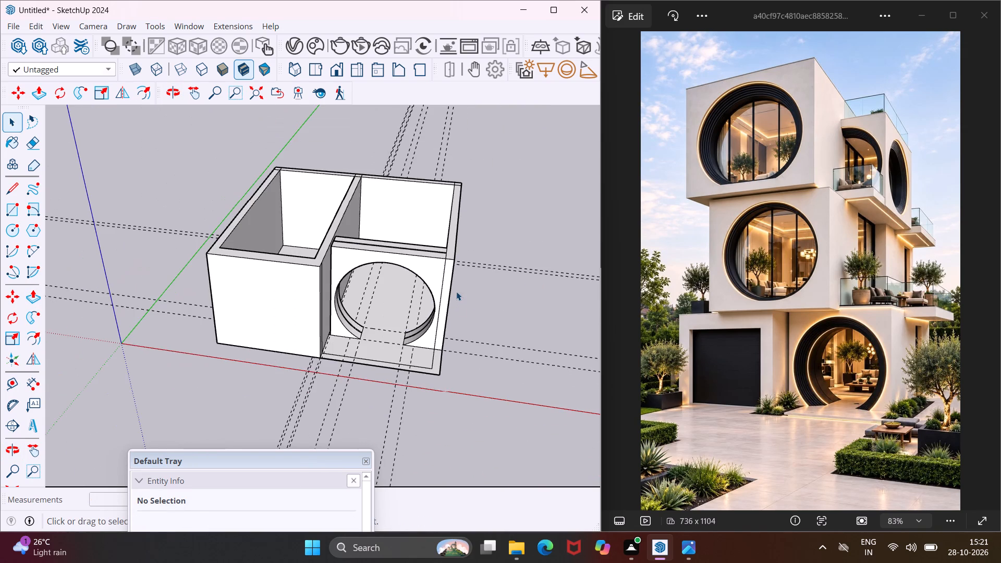
middle_click_drag(445, 289, 351, 305)
scroll(337, 249, "up", 4)
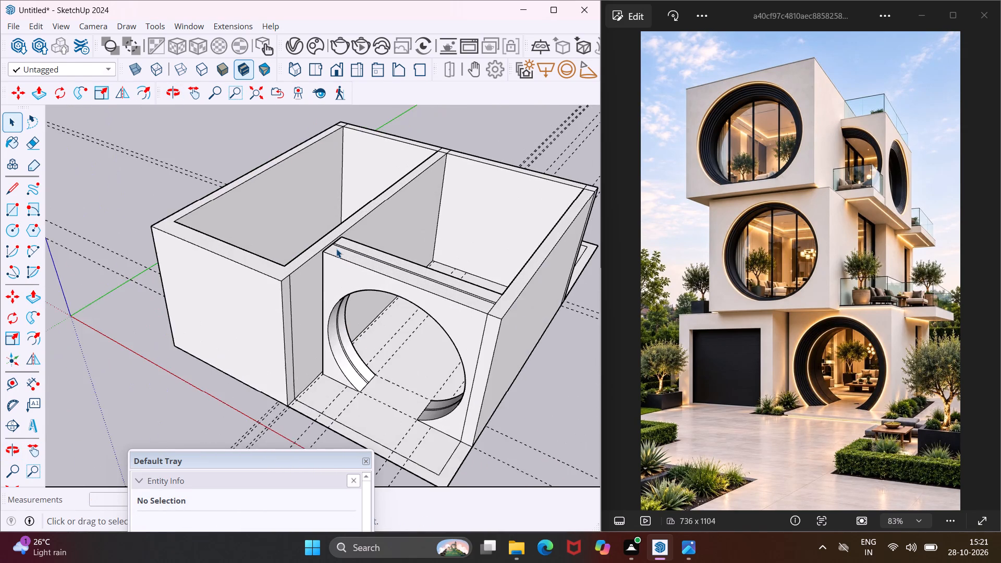
scroll(336, 249, "up", 9)
middle_click_drag(336, 249, 482, 273)
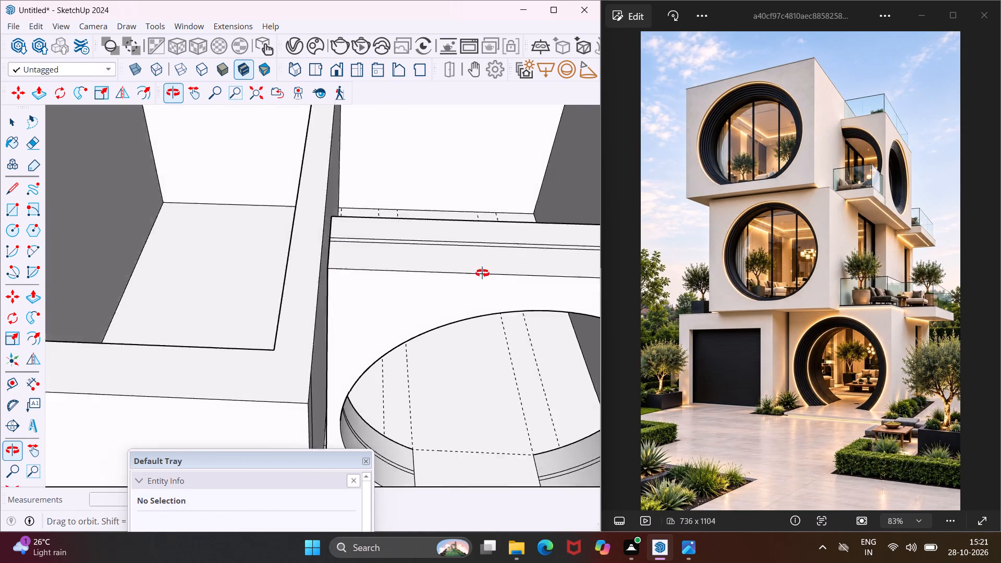
middle_click_drag(482, 273, 490, 271)
scroll(245, 303, "down", 5)
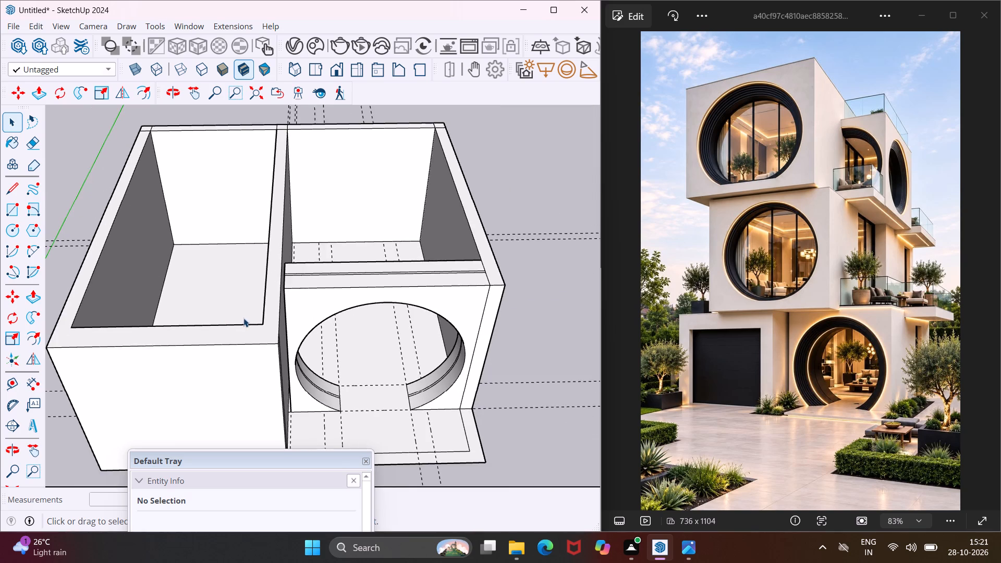
scroll(243, 318, "down", 4)
scroll(168, 176, "up", 4)
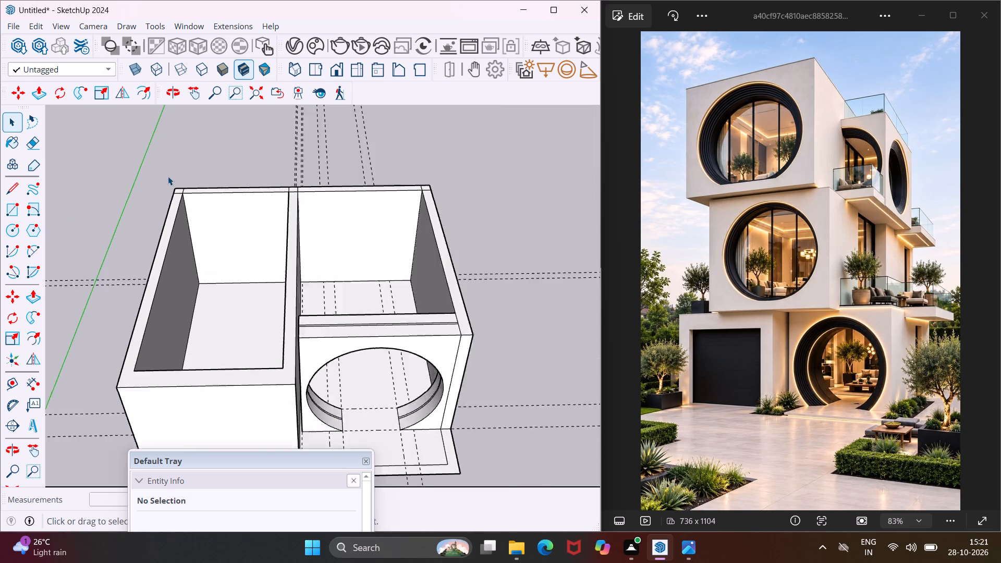
scroll(168, 176, "up", 1)
middle_click_drag(168, 176, 541, 116)
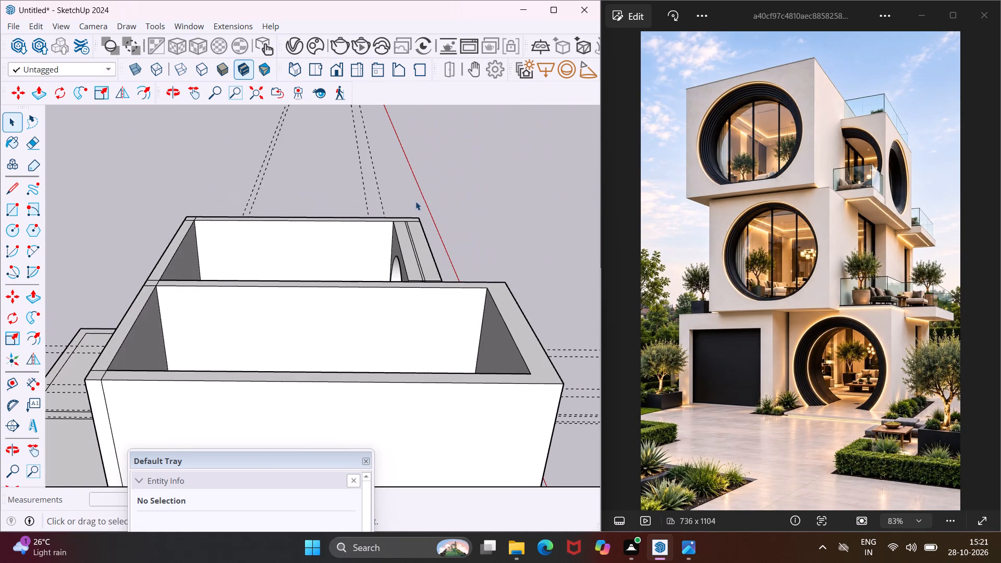
scroll(410, 207, "down", 5)
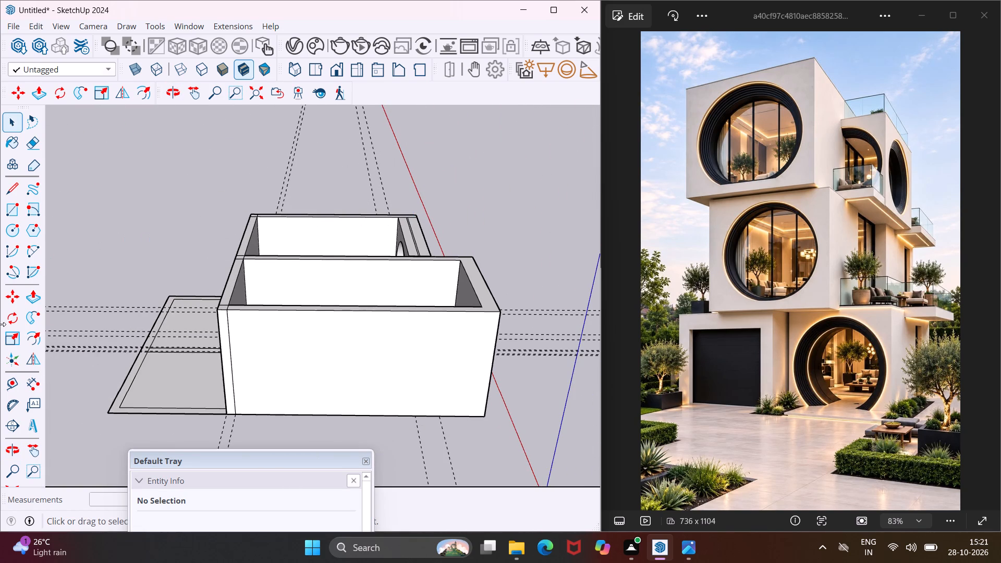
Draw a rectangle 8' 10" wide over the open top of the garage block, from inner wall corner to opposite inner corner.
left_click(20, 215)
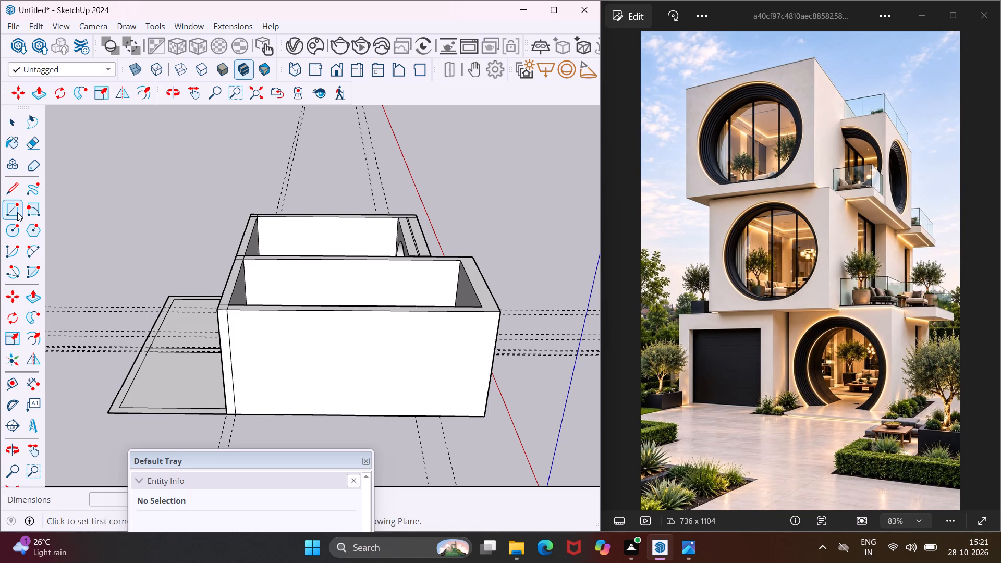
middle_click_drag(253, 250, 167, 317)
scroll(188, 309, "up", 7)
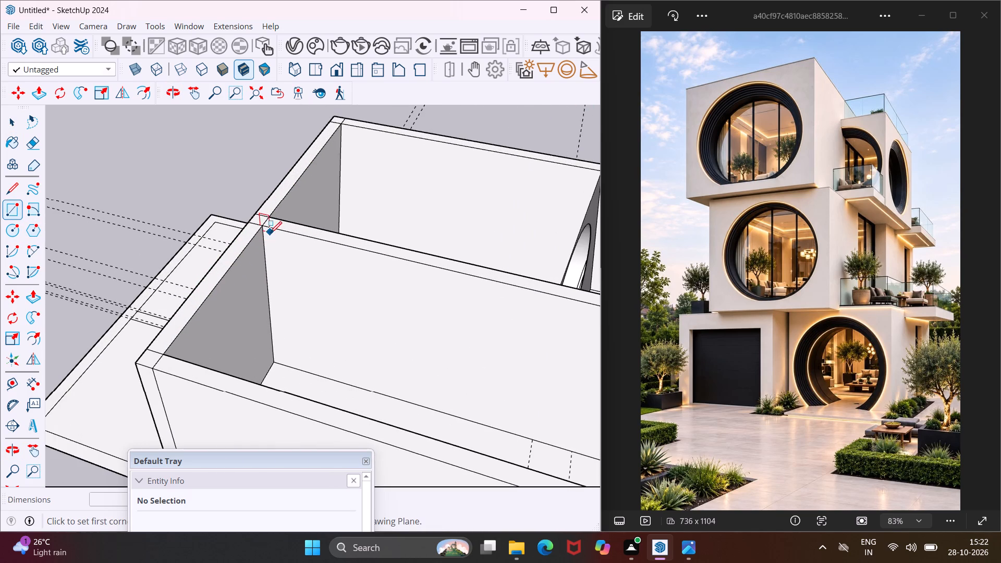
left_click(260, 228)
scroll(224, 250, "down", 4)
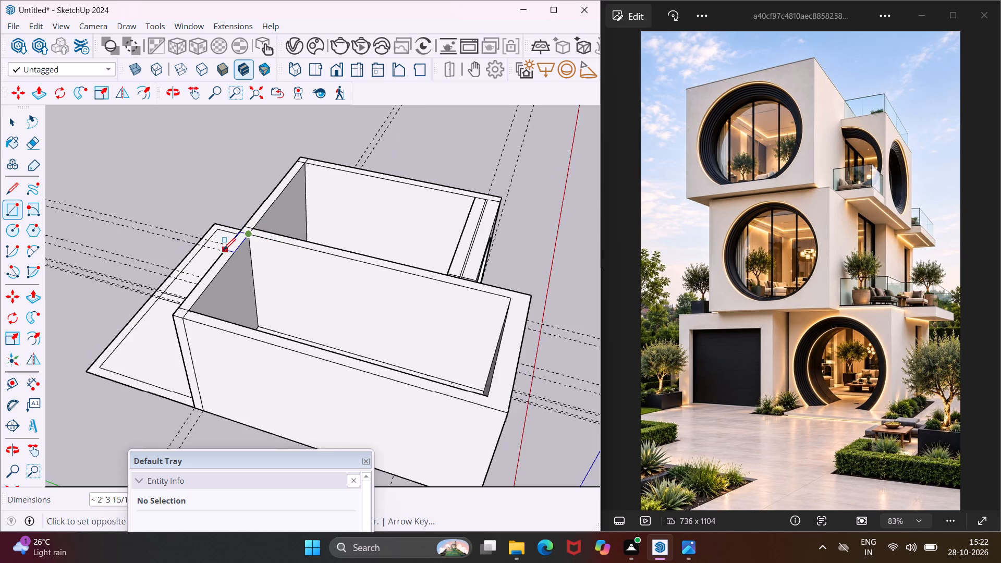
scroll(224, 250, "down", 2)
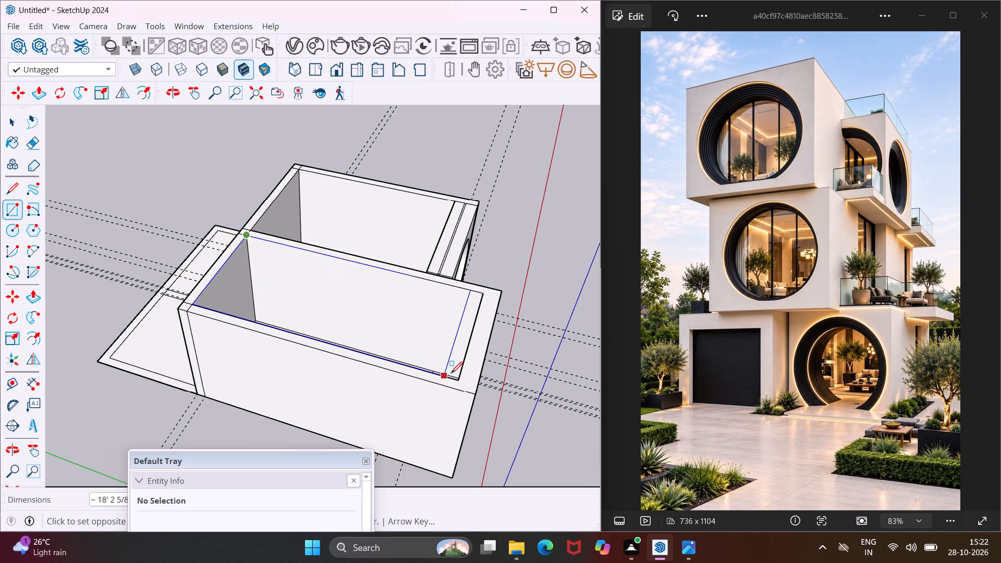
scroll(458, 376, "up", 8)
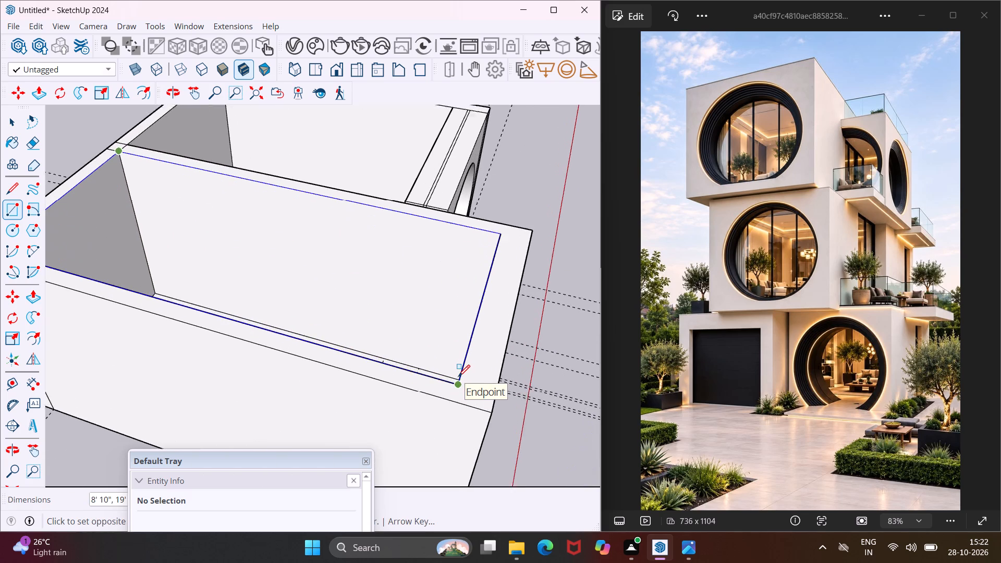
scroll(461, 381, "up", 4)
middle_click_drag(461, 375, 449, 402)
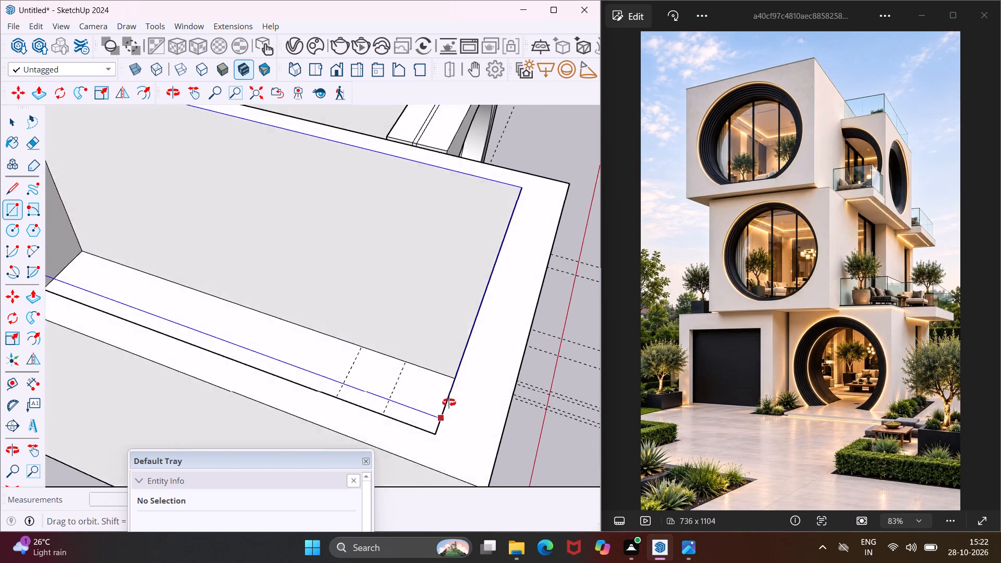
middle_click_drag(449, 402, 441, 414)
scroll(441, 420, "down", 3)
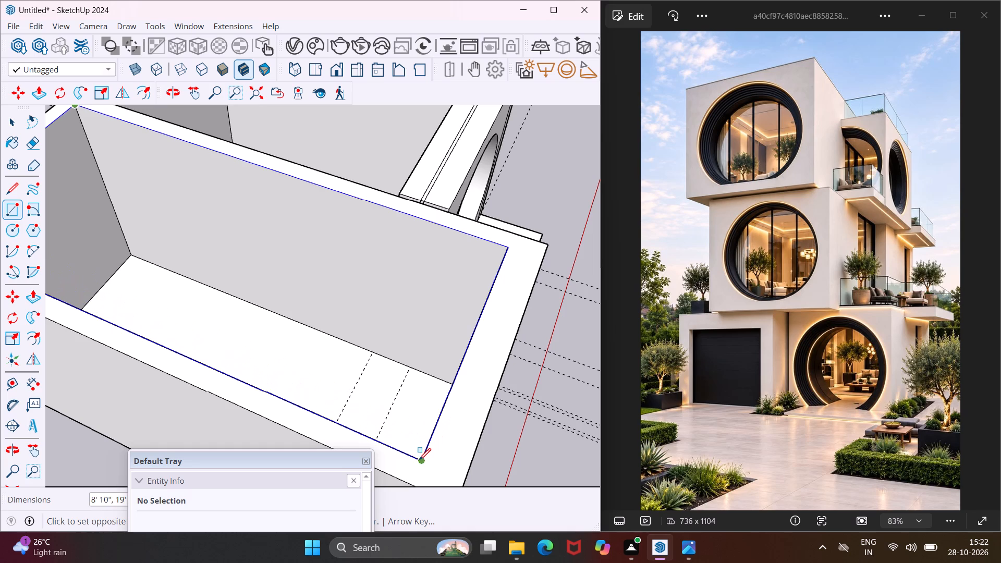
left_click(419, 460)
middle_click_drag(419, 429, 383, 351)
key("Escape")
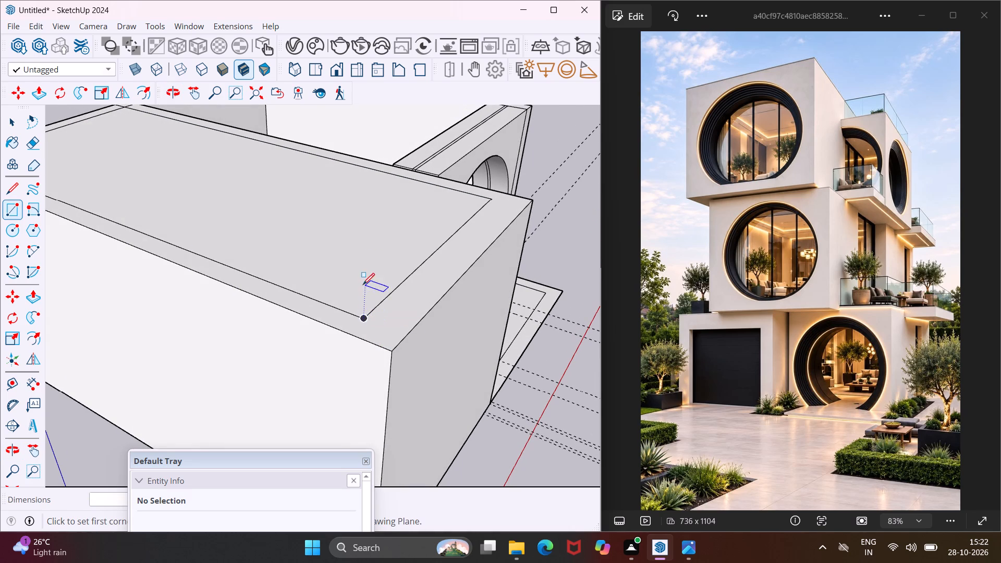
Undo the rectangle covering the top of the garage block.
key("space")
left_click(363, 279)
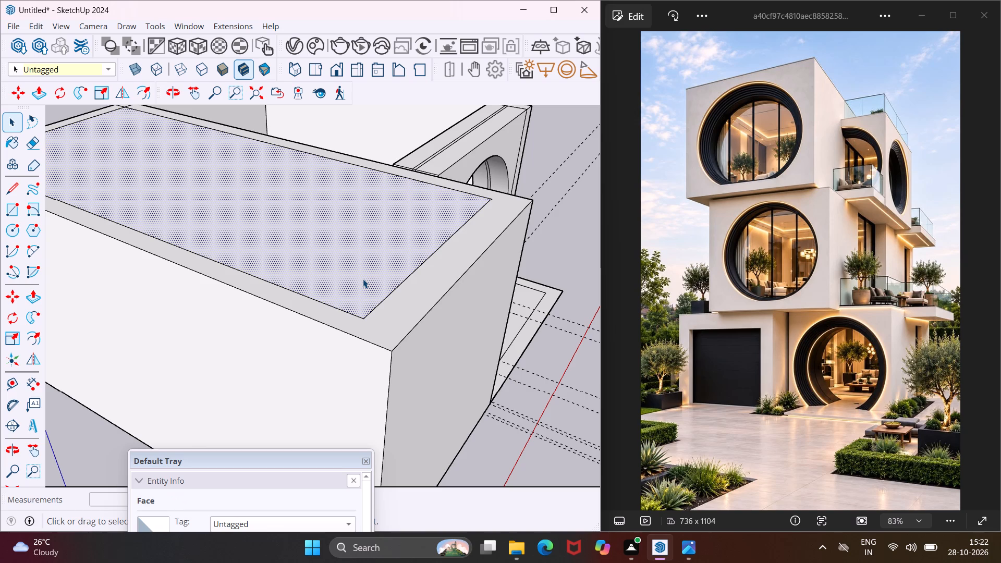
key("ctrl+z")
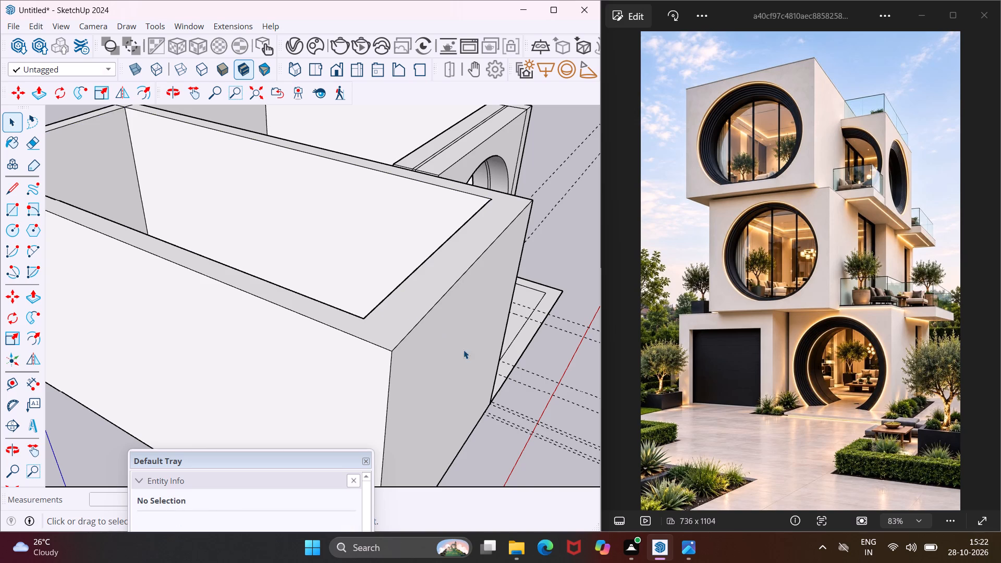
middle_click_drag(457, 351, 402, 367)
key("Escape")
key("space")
Place a horizontal guide on the garage block's front wall, 2' below its top edge.
scroll(396, 282, "down", 6)
middle_click_drag(388, 346, 383, 341)
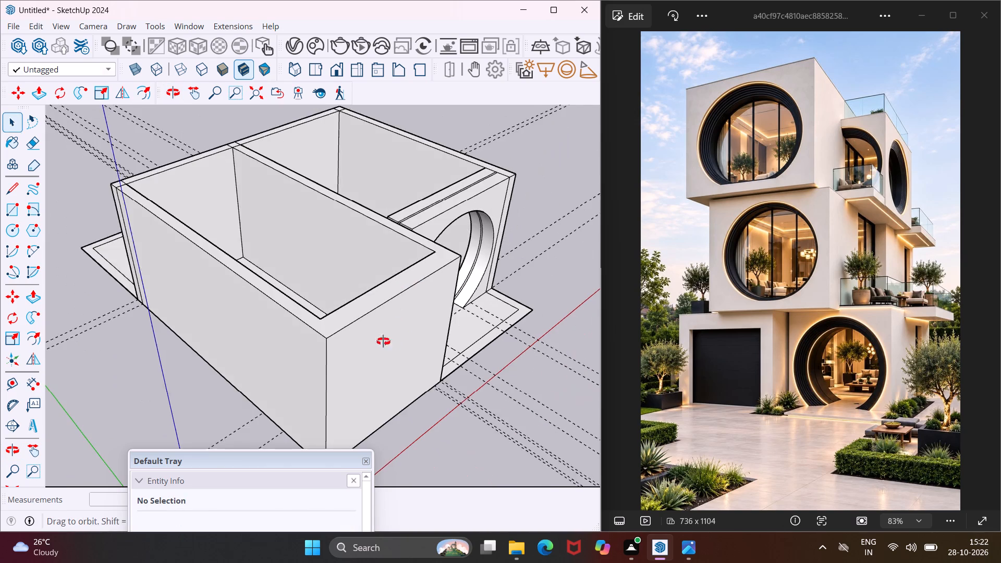
middle_click_drag(383, 341, 334, 301)
scroll(371, 333, "down", 1)
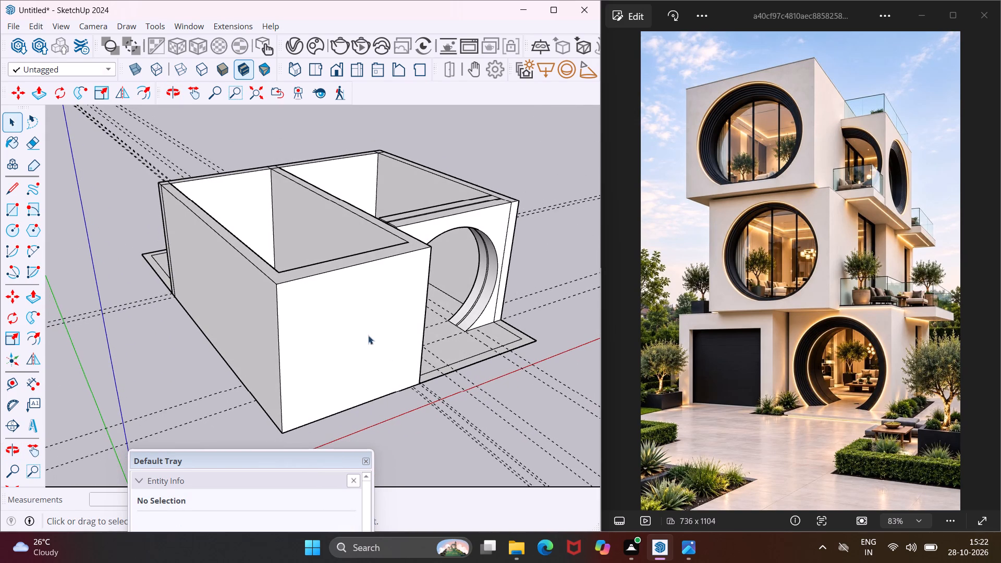
left_click(17, 384)
scroll(461, 243, "up", 4)
middle_click_drag(426, 262, 437, 210)
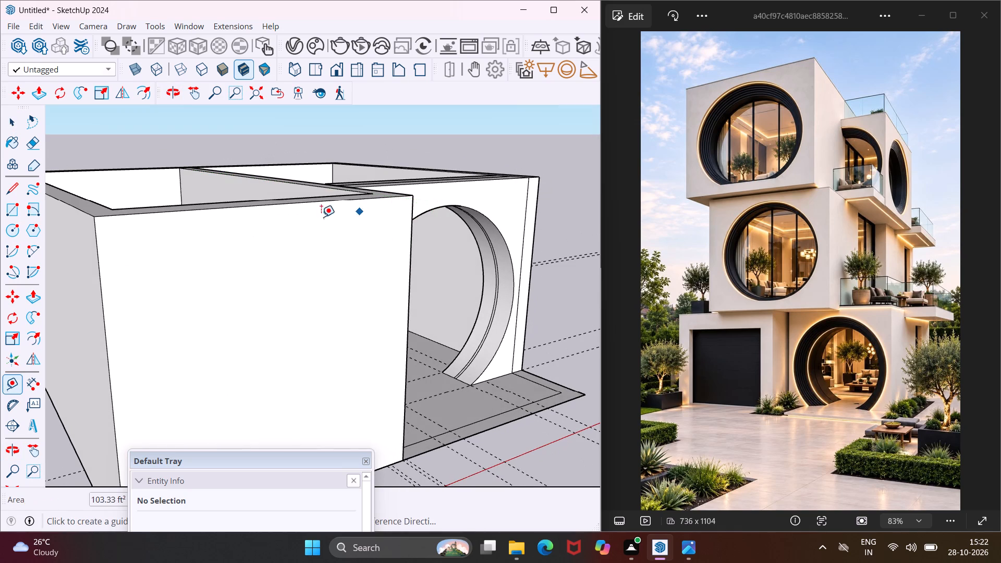
left_click(288, 206)
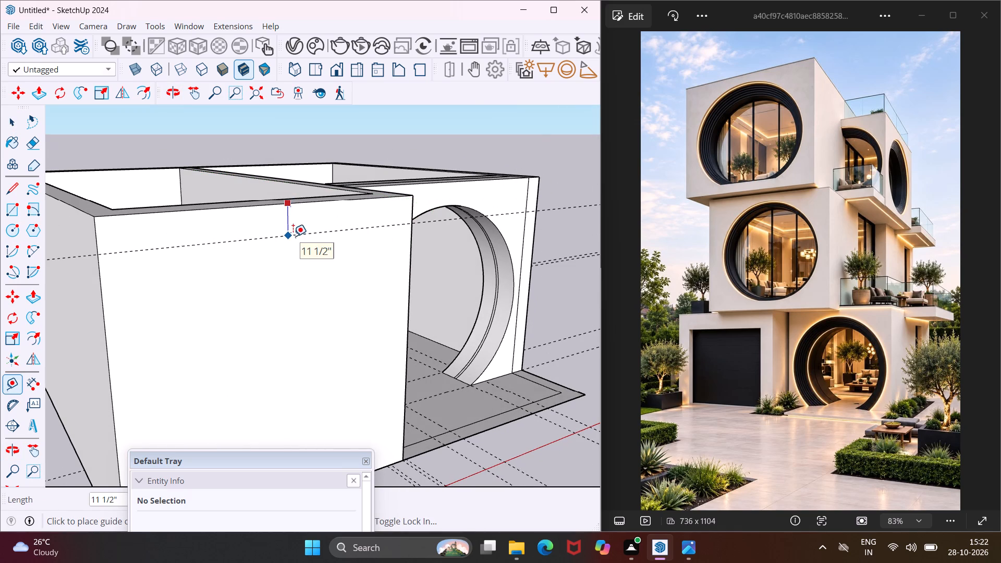
type("2'")
key("Return")
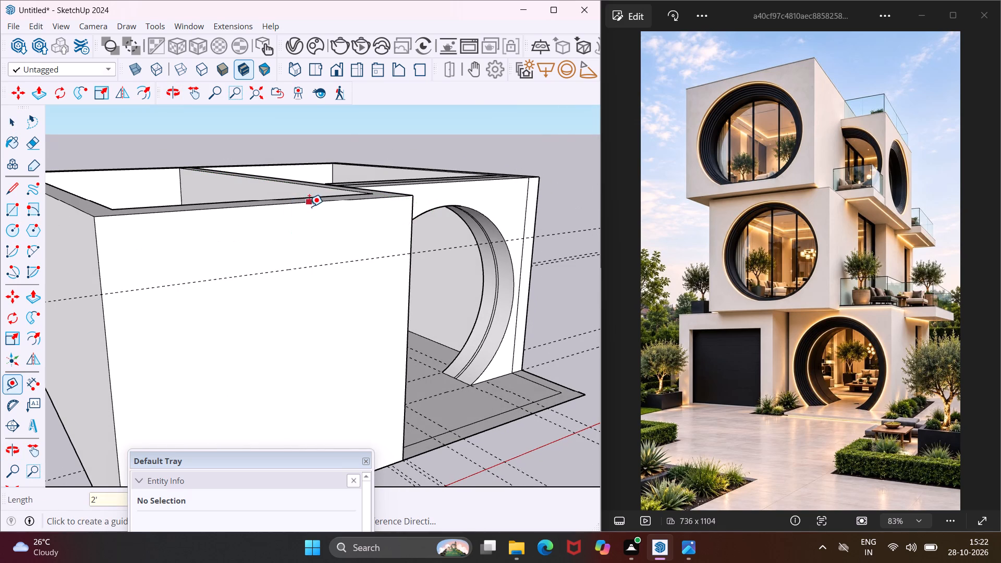
Place vertical guides on the garage front wall, 1' in from each of its two side edges.
scroll(308, 206, "down", 7)
scroll(191, 327, "up", 4)
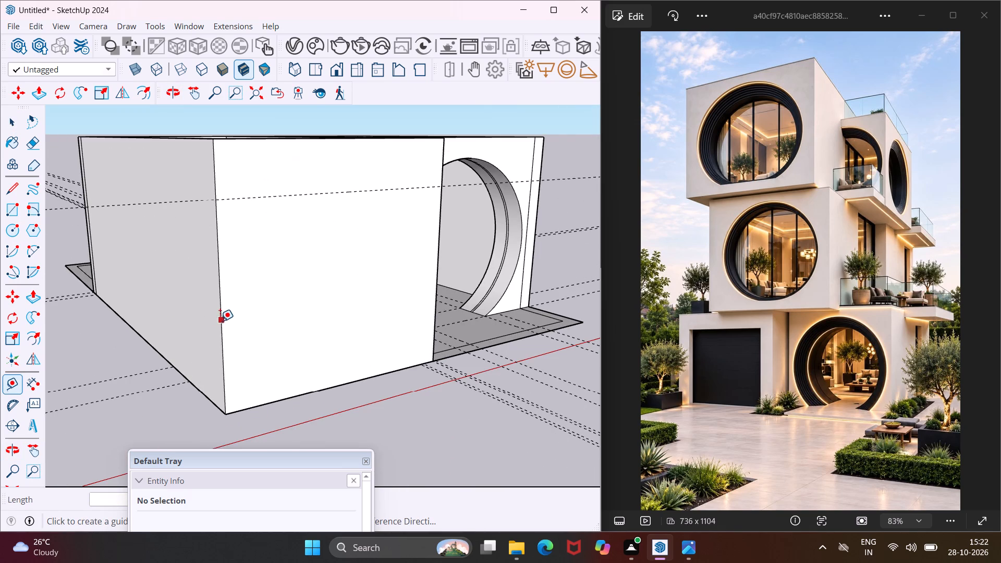
left_click(221, 321)
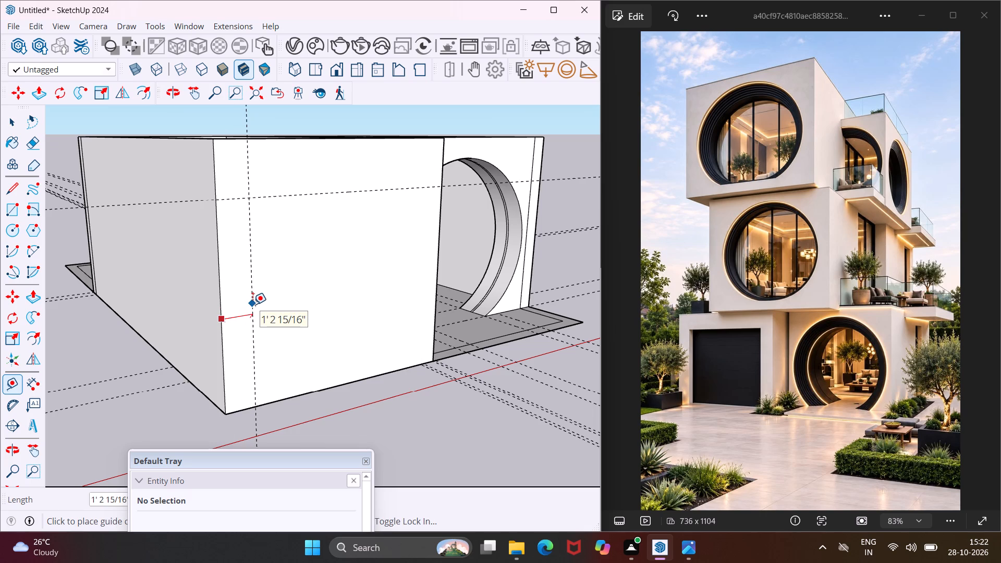
type("1'")
key("Return")
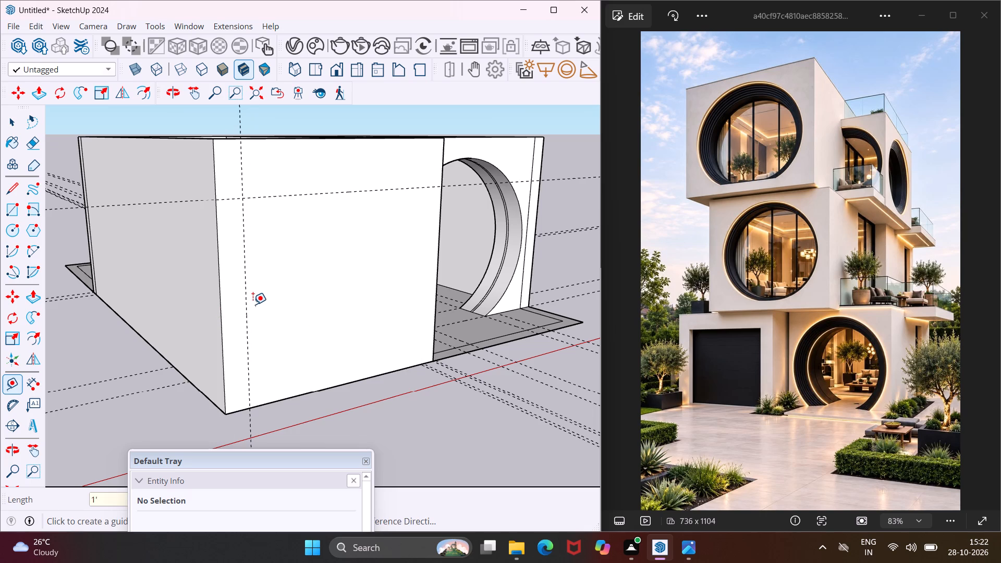
left_click(436, 268)
type("1'")
key("Return")
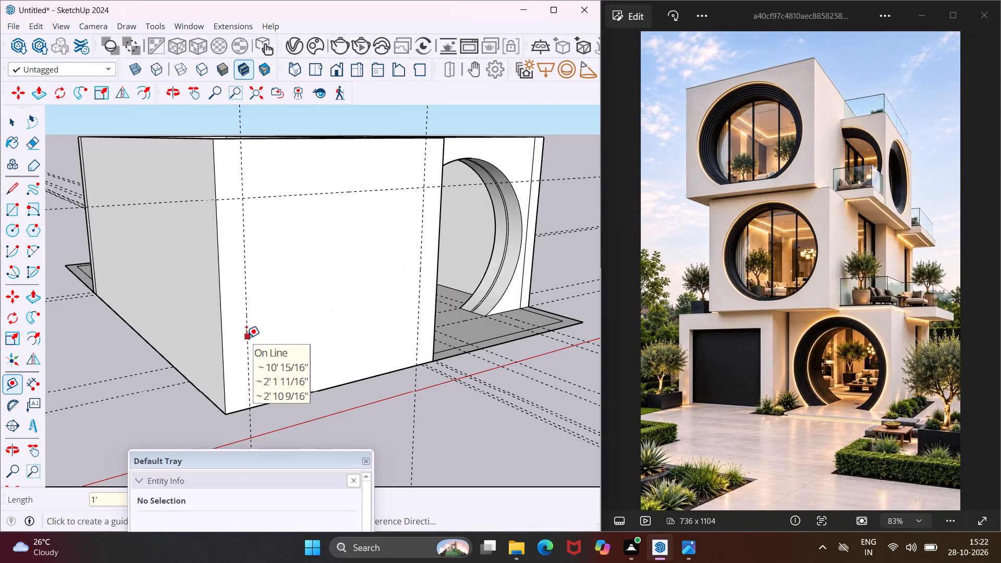
Add a second pair of vertical guides on the garage front wall, 6" inward from the 1' guides.
left_click(246, 338)
type("6\"")
key("Return")
scroll(404, 283, "up", 3)
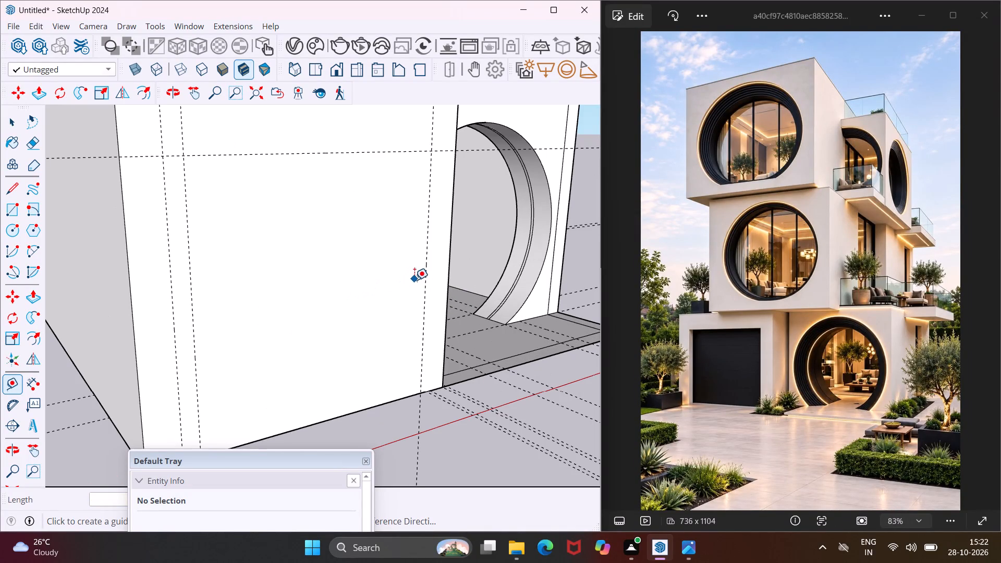
left_click(424, 279)
type("6\"")
key("Return")
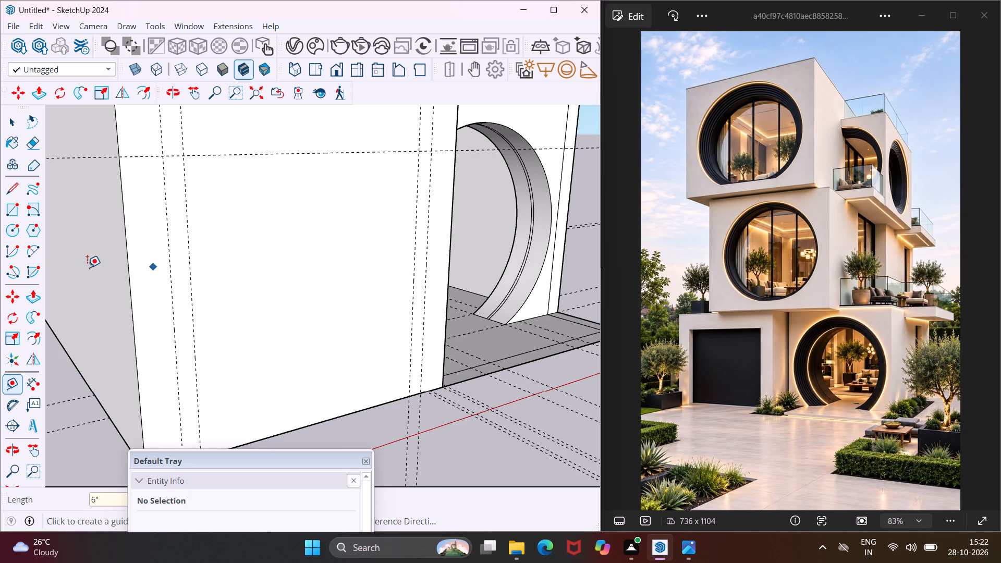
Draw the 7' 4" by 8' garage door rectangle between the inner guides, from the horizontal guide down to the wall's base.
left_click(18, 207)
scroll(157, 168, "down", 3)
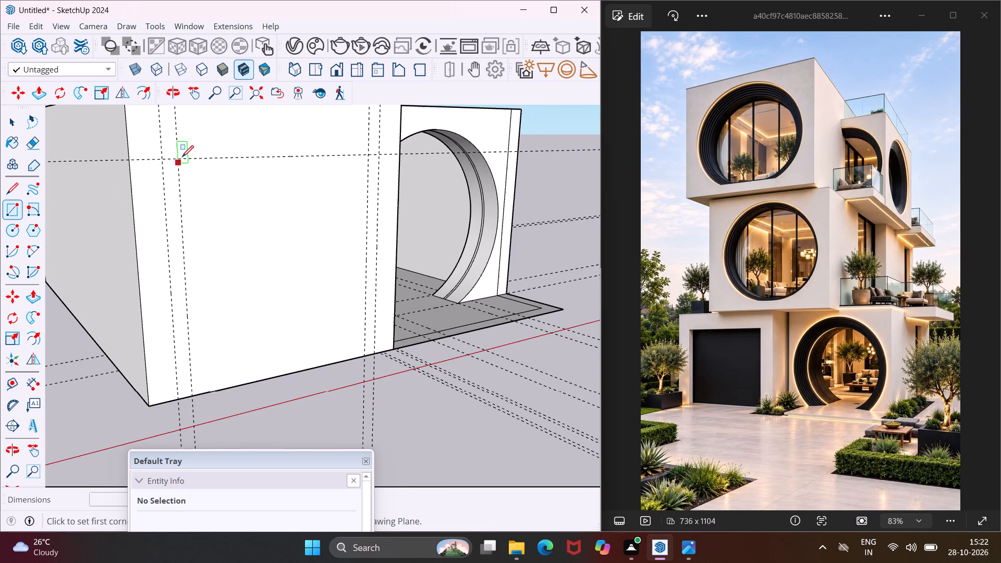
left_click(178, 161)
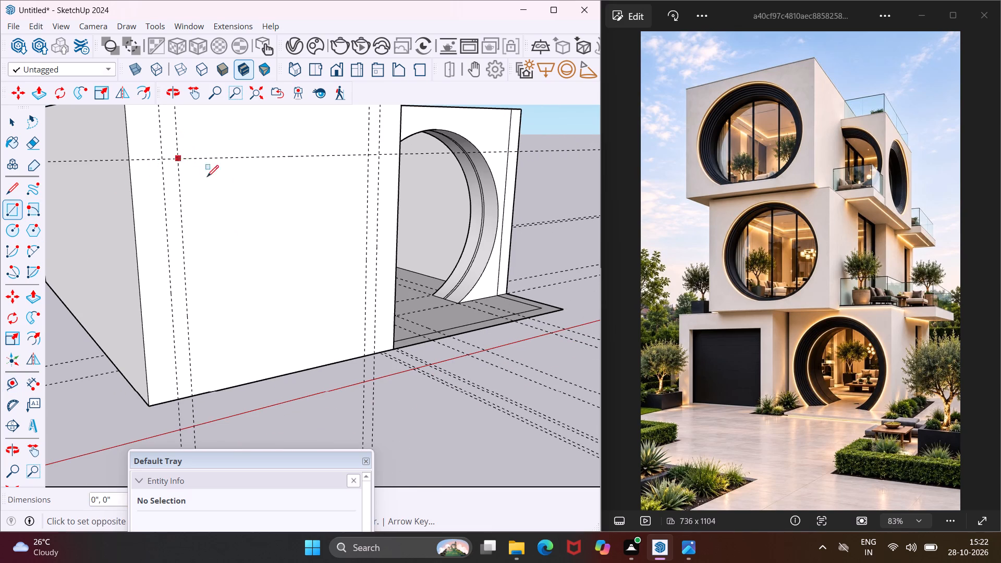
left_click(363, 358)
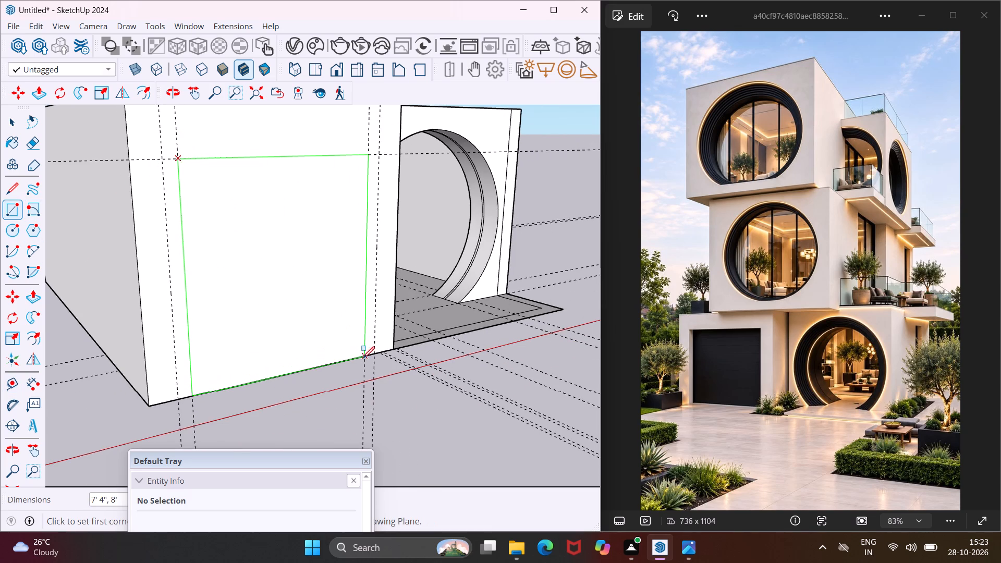
key("Escape")
key("space")
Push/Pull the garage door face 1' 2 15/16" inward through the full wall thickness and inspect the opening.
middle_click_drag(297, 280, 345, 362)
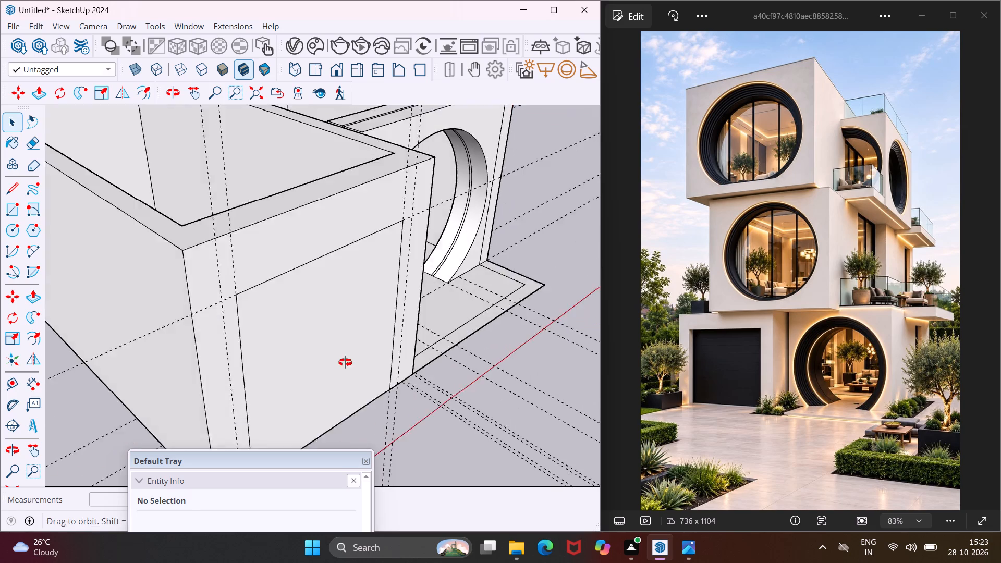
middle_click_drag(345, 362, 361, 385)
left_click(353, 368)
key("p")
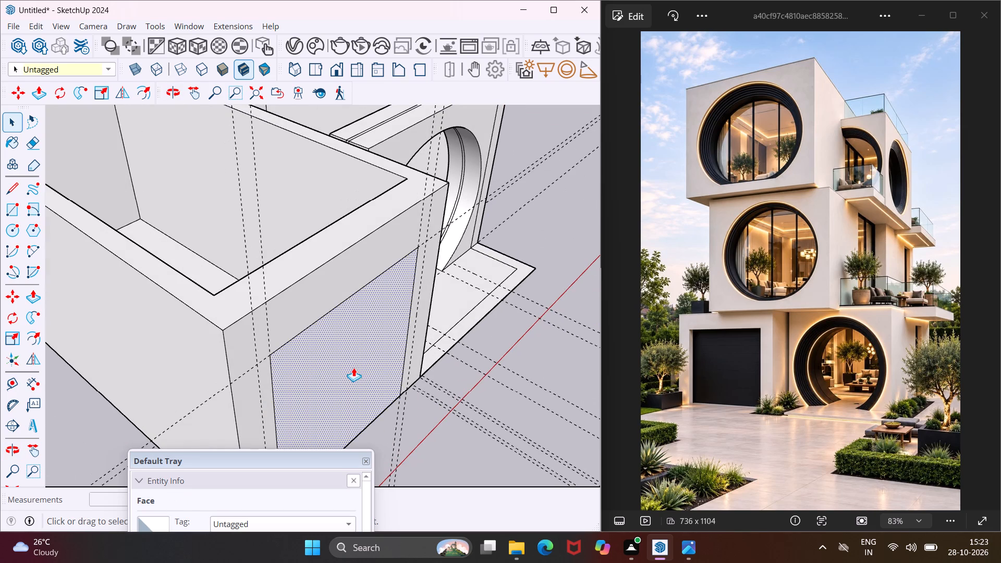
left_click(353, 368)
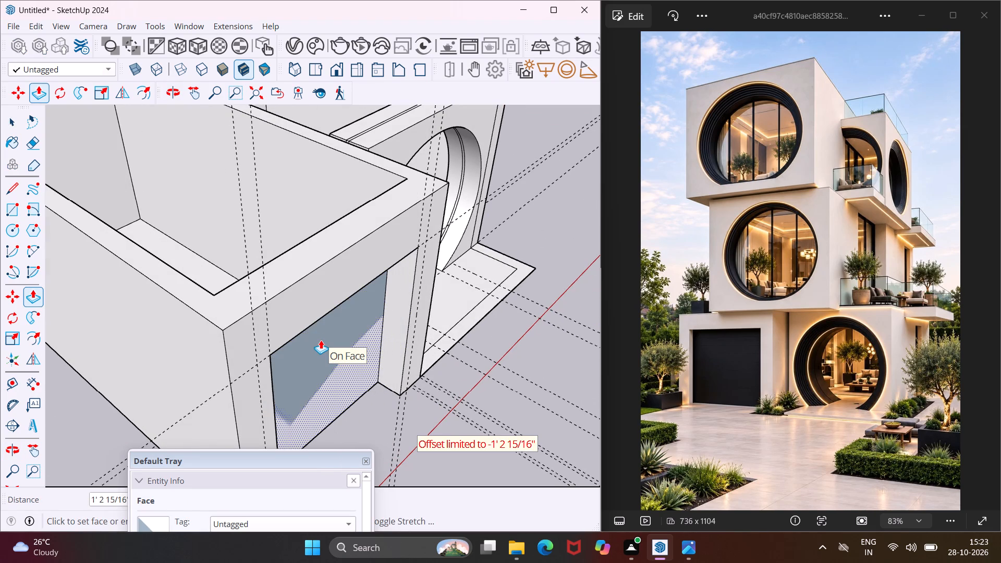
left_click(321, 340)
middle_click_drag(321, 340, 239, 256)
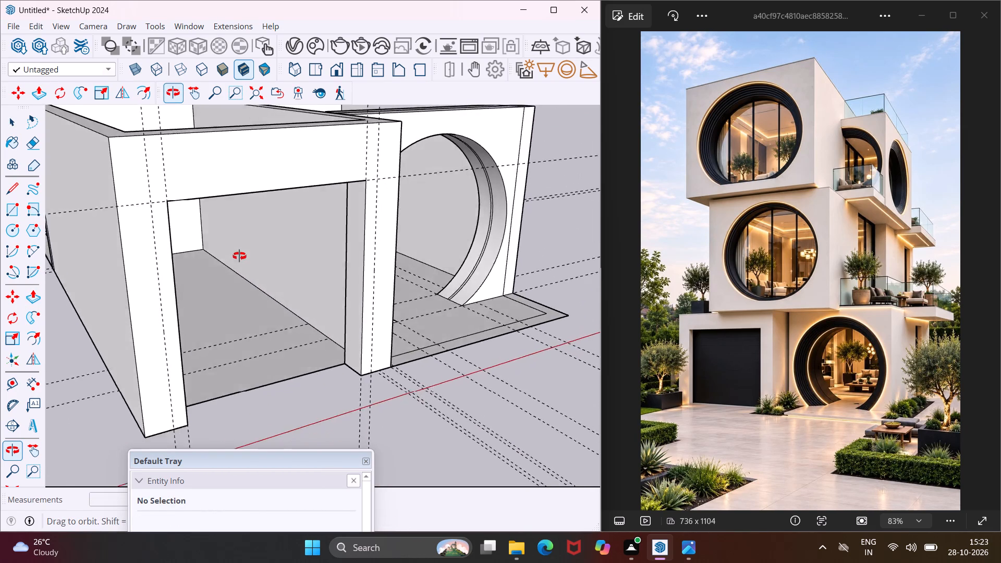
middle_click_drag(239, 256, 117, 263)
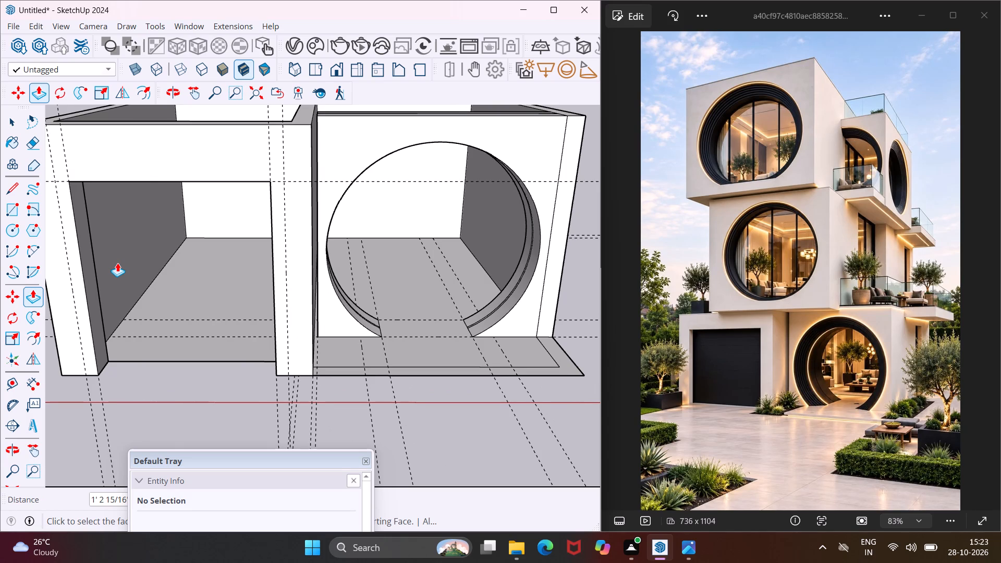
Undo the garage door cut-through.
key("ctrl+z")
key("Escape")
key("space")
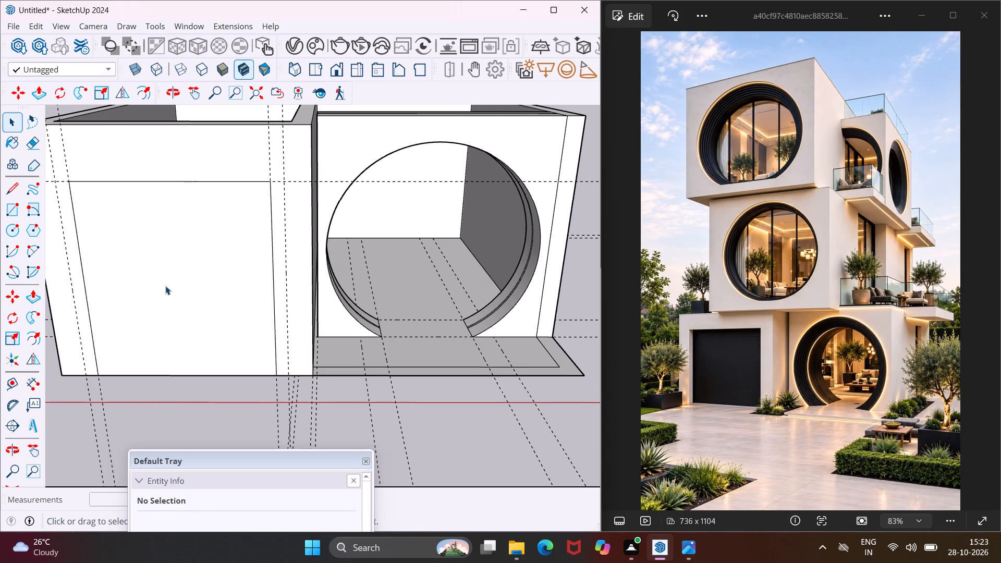
Push/Pull the garage door face about 7 1/4" inward to form a recessed door panel.
left_click(165, 286)
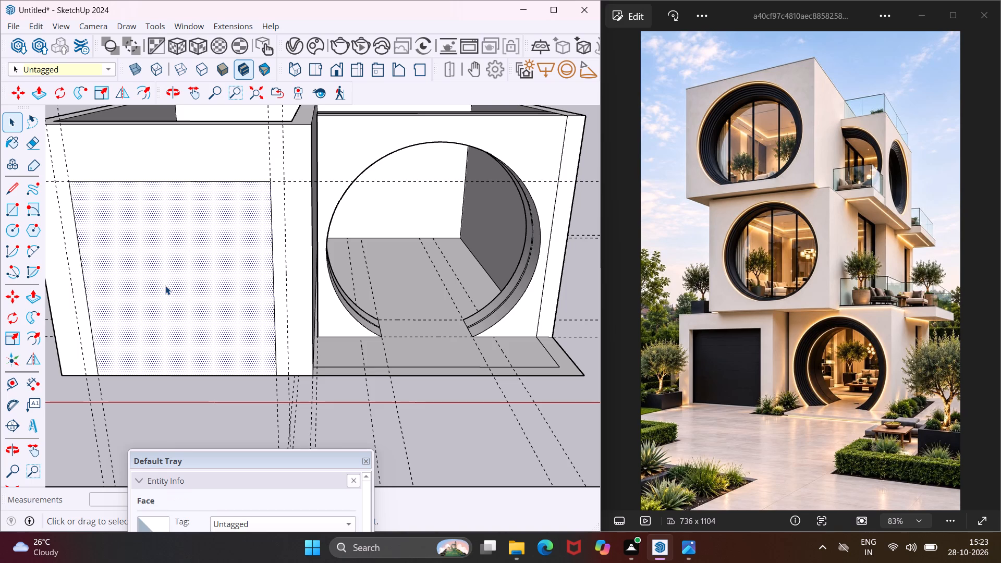
key("p")
left_click(165, 286)
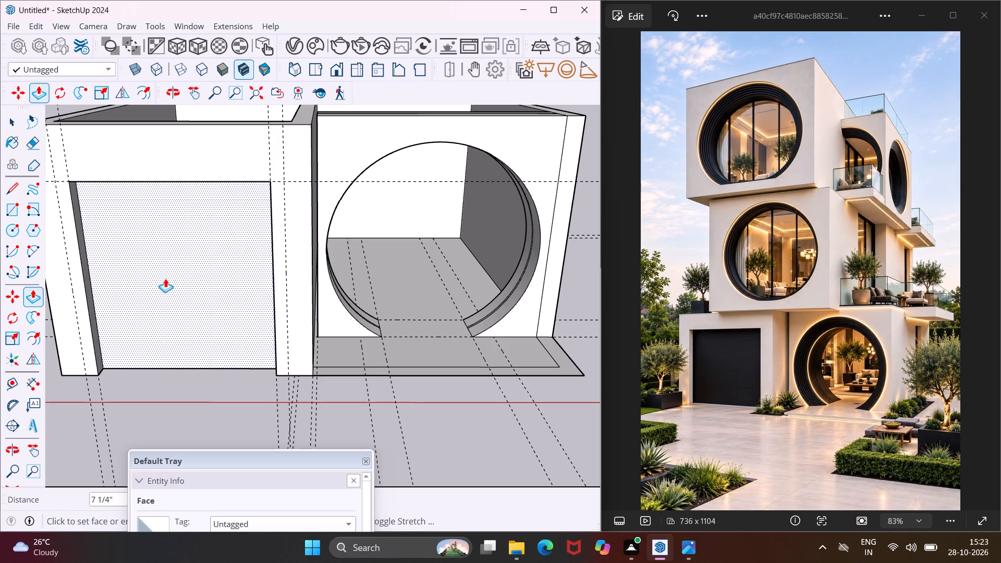
left_click(165, 278)
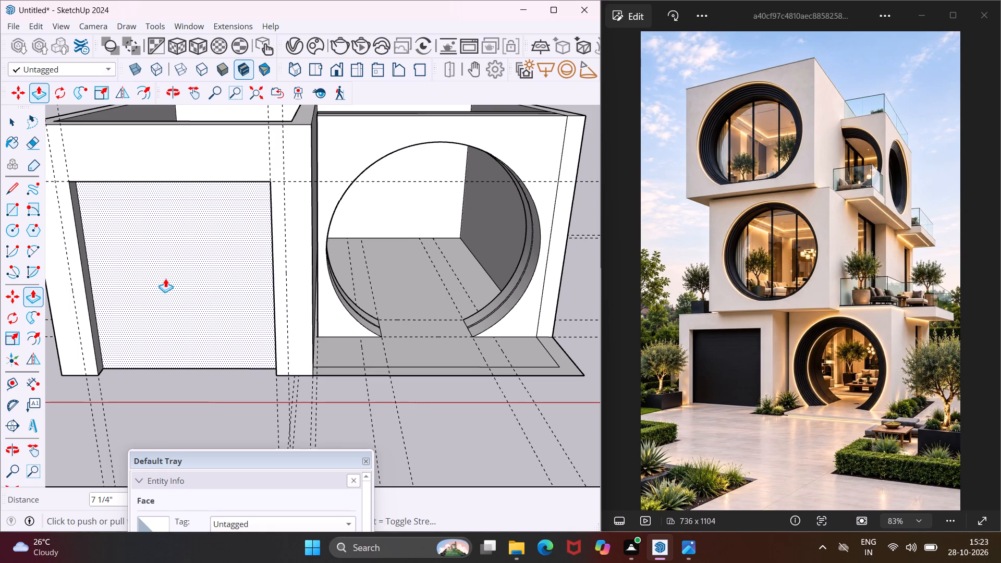
key("Escape")
key("space")
middle_click_drag(165, 278, 202, 256)
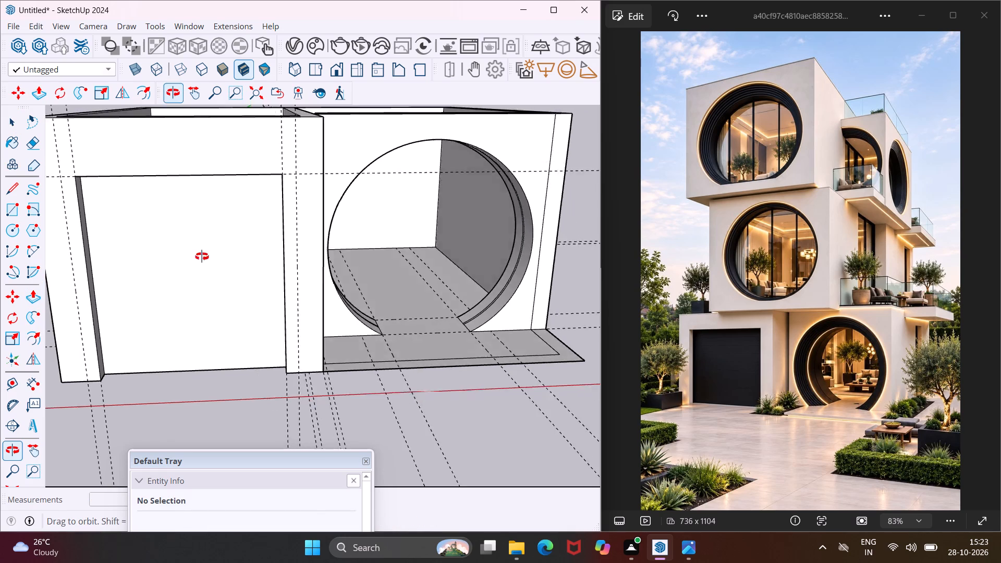
middle_click_drag(202, 256, 241, 226)
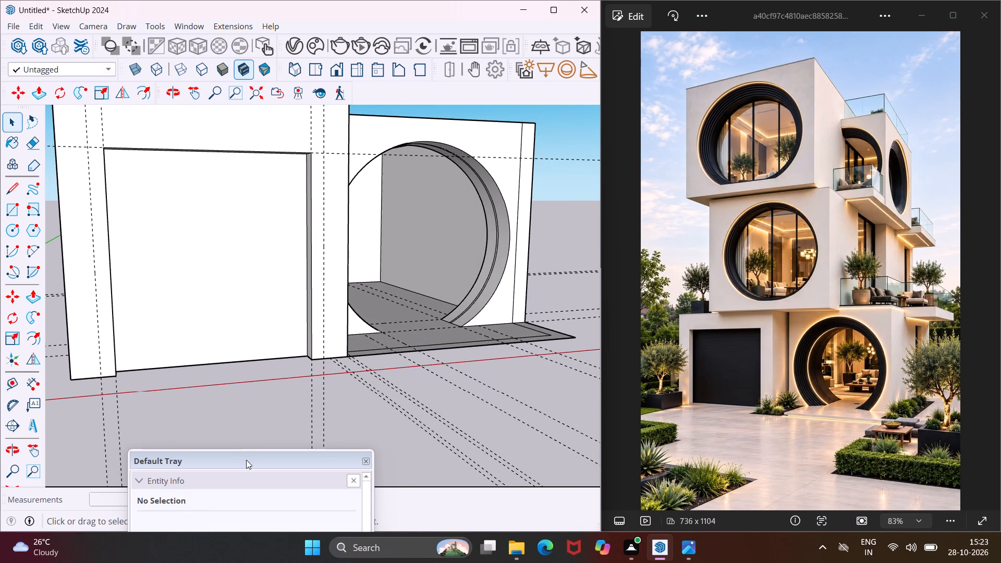
Paint the recessed garage door panel with the Blinds Roman Hobbled Blue material from the Window Coverings collection.
left_click_drag(246, 460, 272, 271)
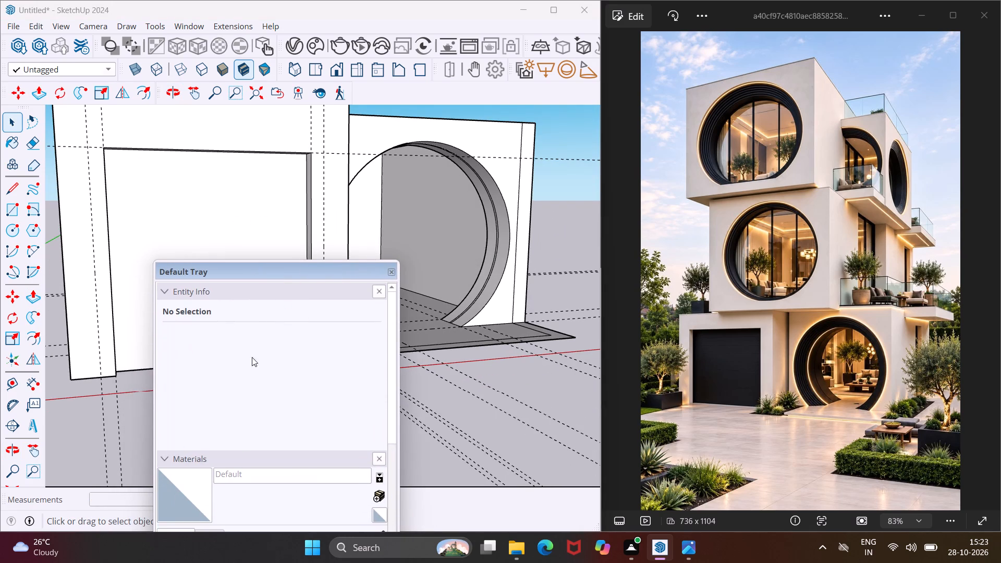
scroll(241, 443, "down", 3)
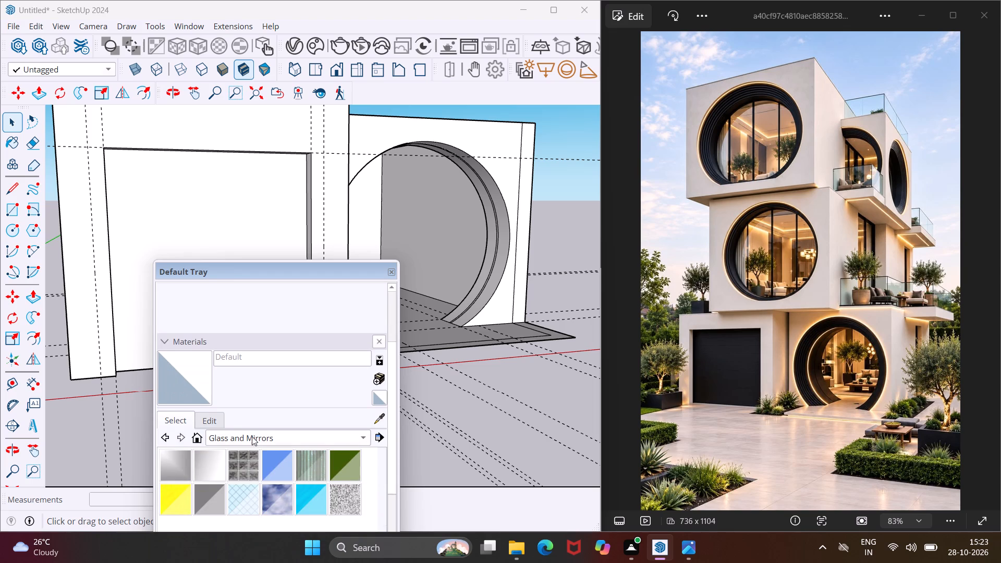
left_click(259, 434)
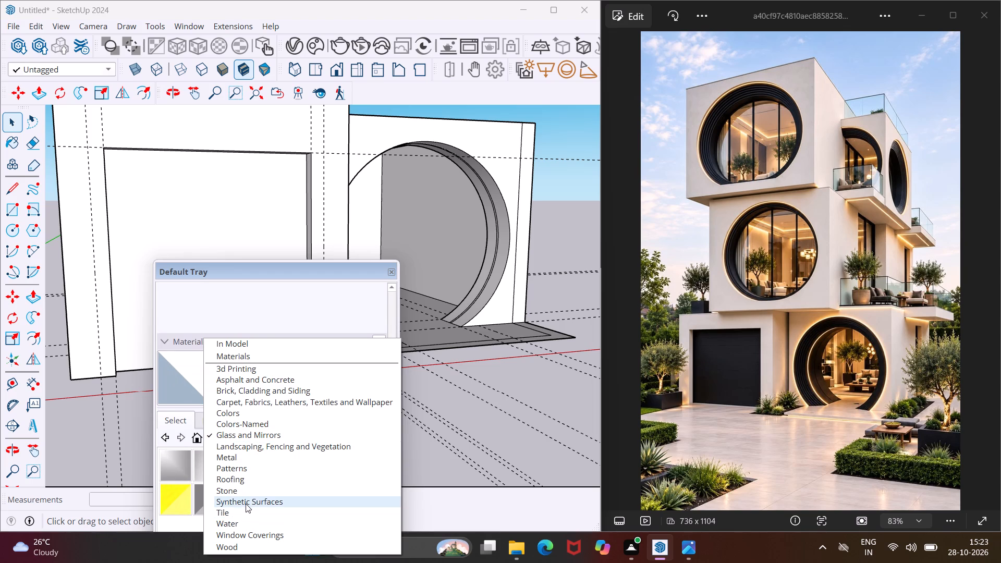
left_click(237, 547)
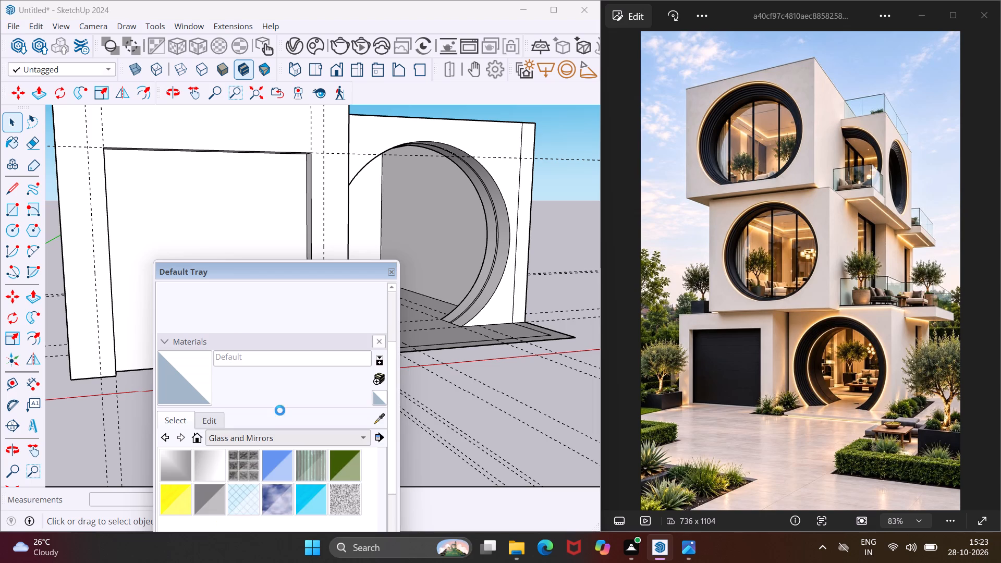
left_click(285, 442)
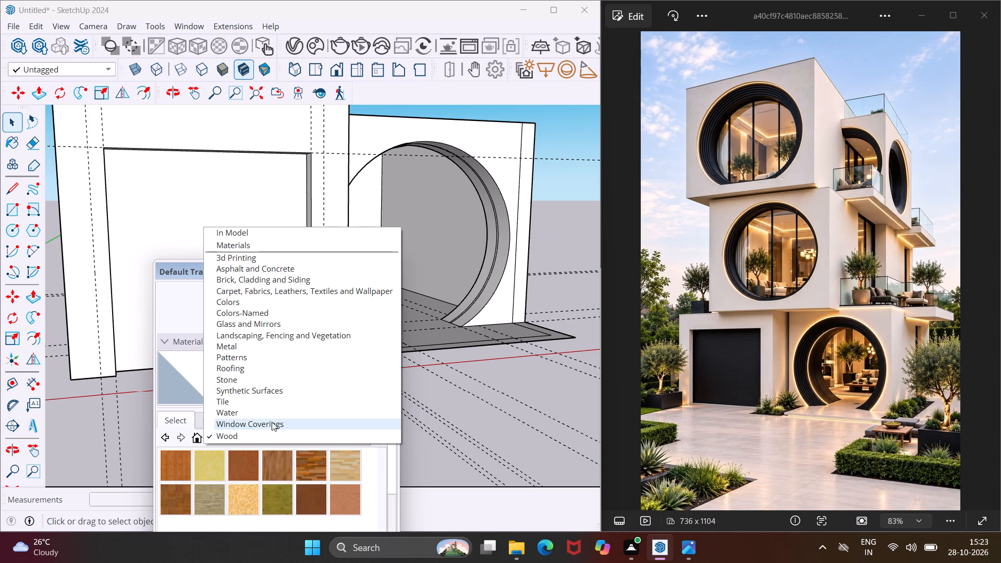
left_click(271, 420)
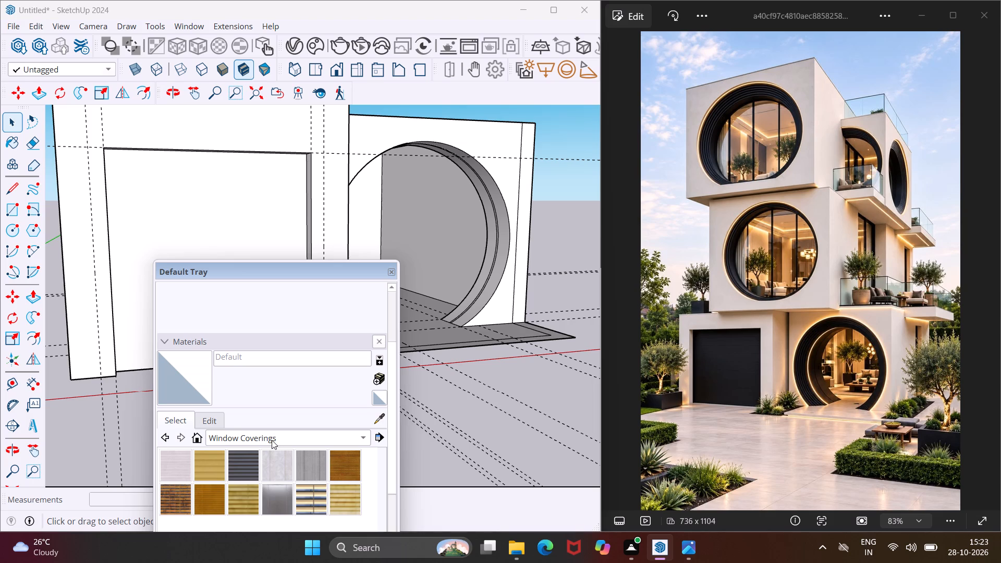
left_click(248, 471)
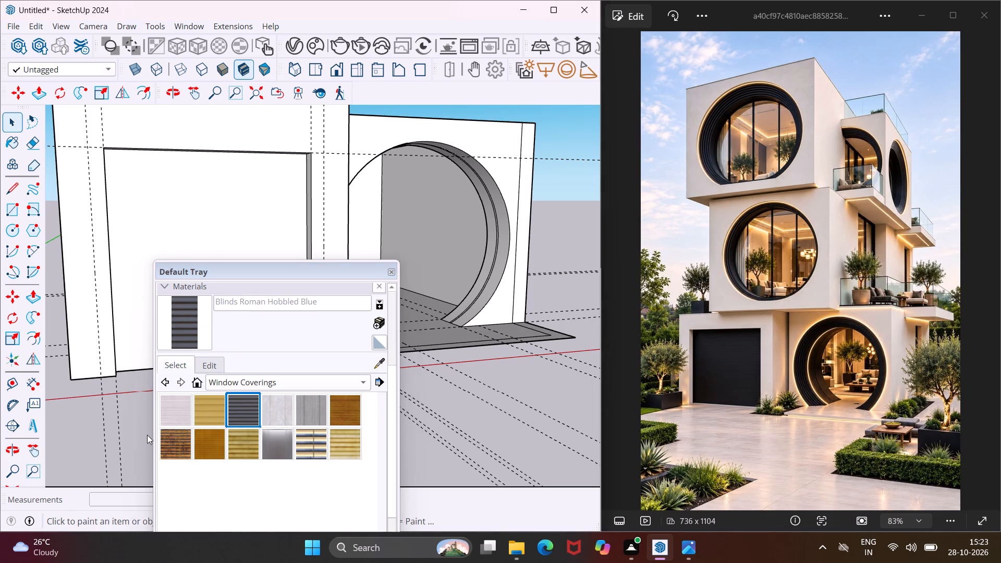
left_click(153, 204)
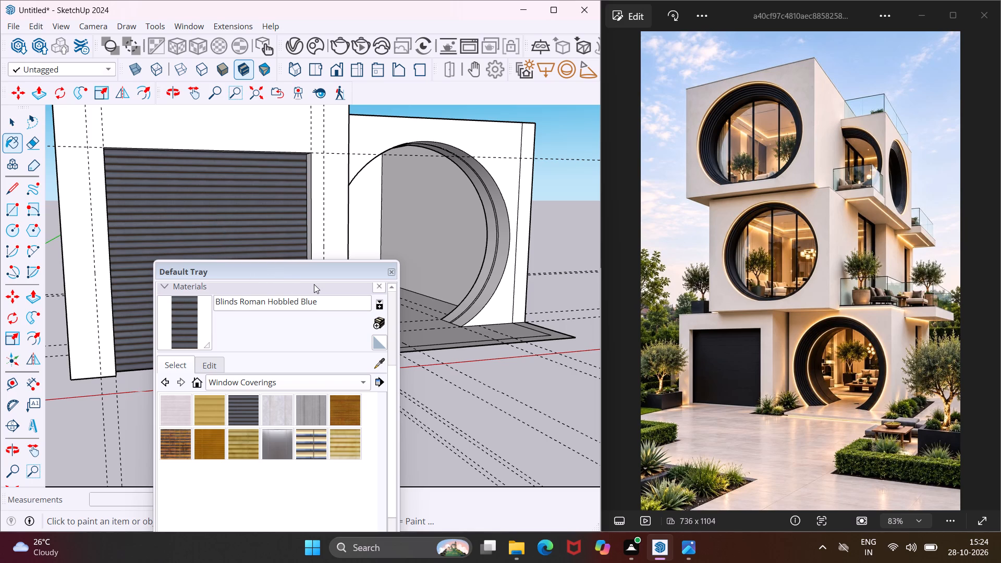
left_click_drag(333, 271, 319, 287)
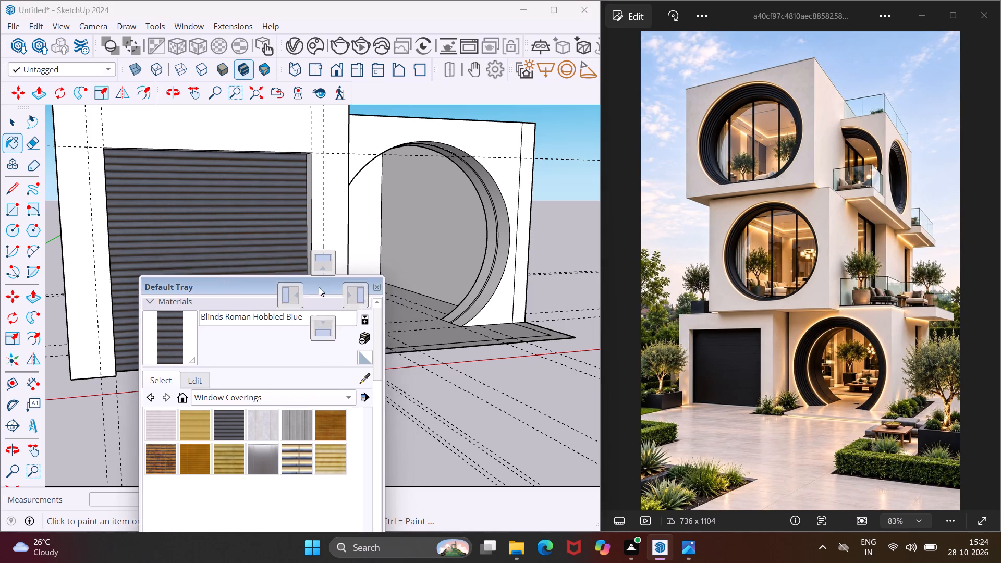
left_click_drag(319, 287, 324, 396)
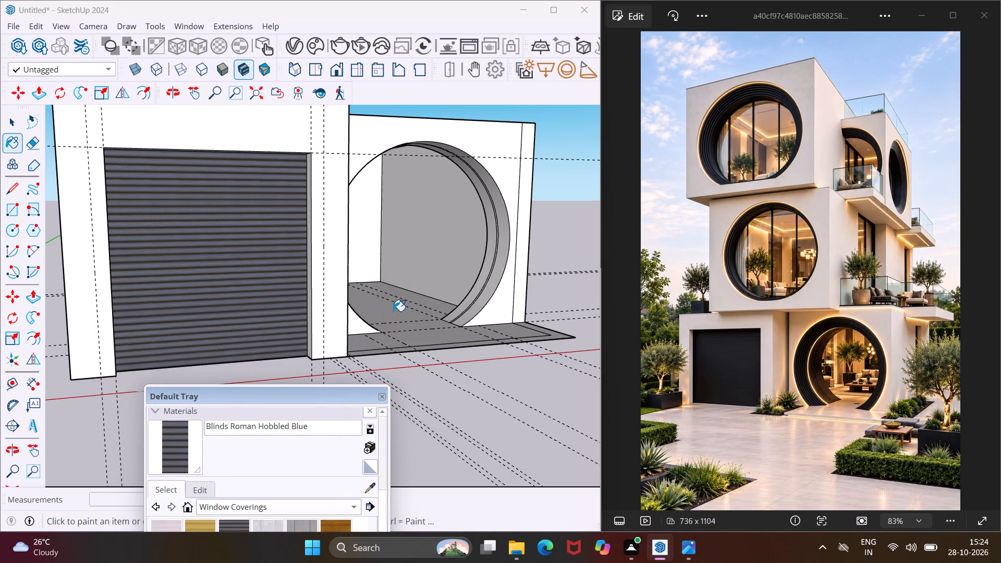
key("Escape")
key("space")
Draw a rectangle between opposite inner wall corners to close the open top of the garage room.
middle_click_drag(471, 307, 331, 332)
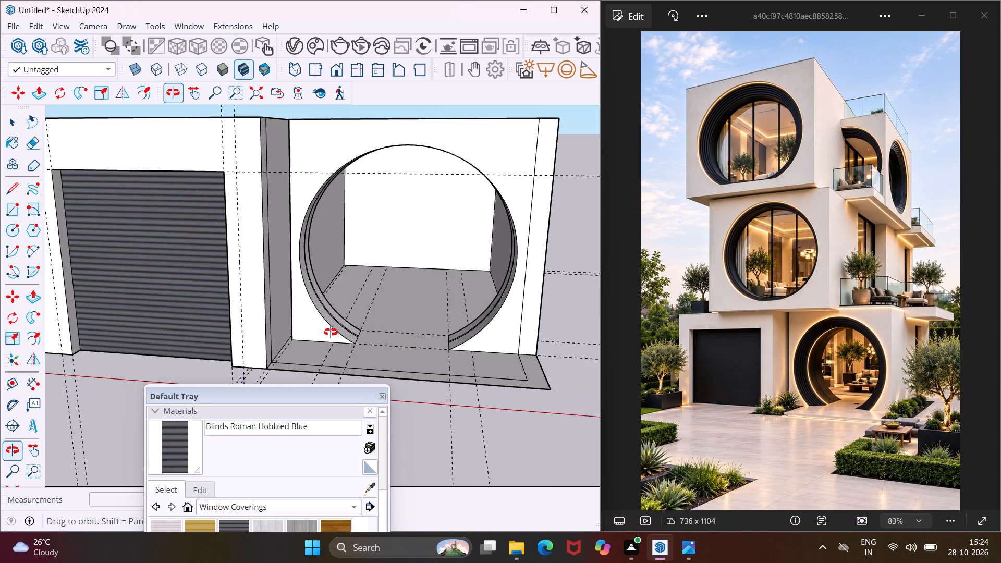
middle_click_drag(331, 332, 375, 371)
scroll(362, 302, "down", 4)
middle_click_drag(485, 280, 419, 307)
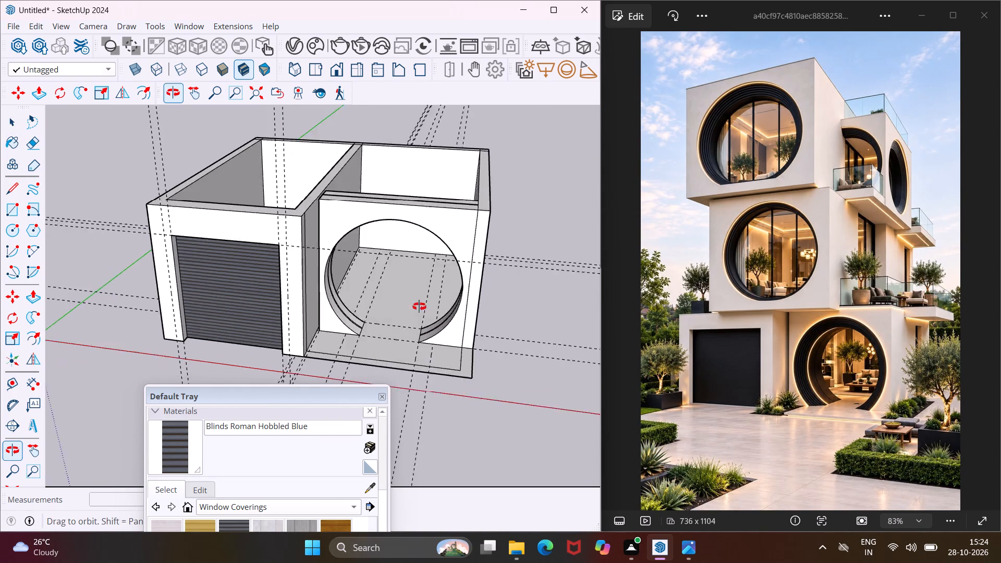
middle_click_drag(419, 307, 695, 423)
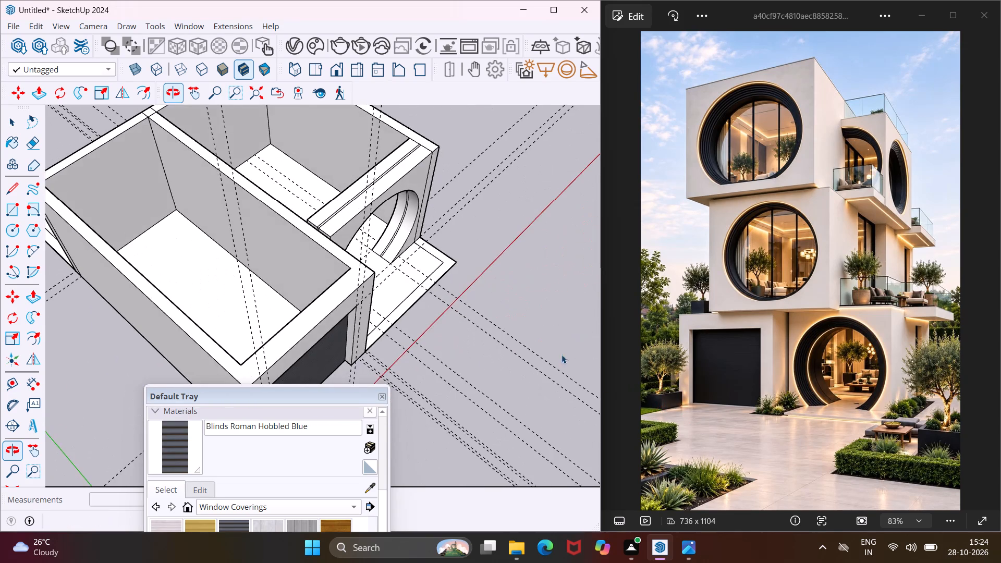
scroll(437, 277, "down", 5)
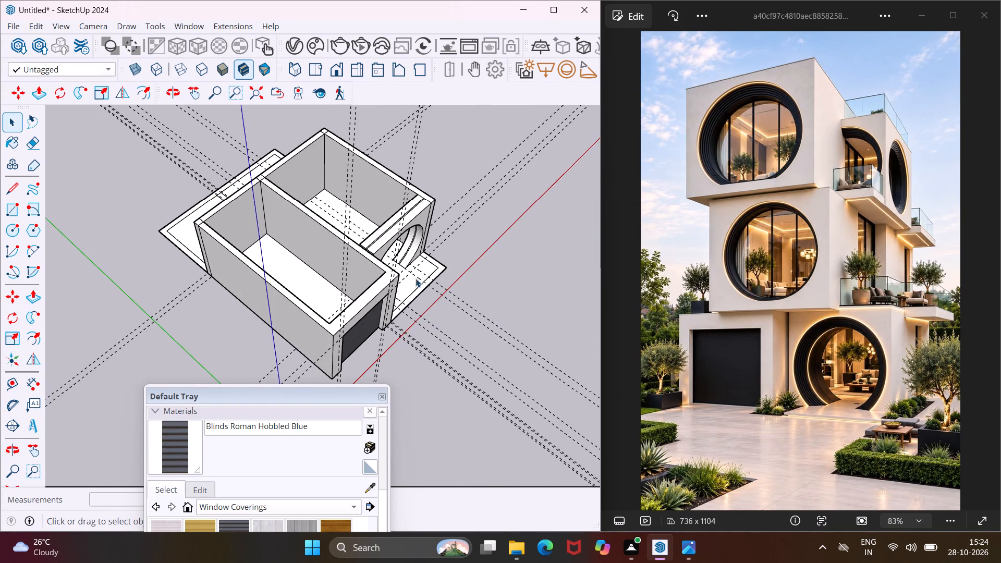
left_click(15, 202)
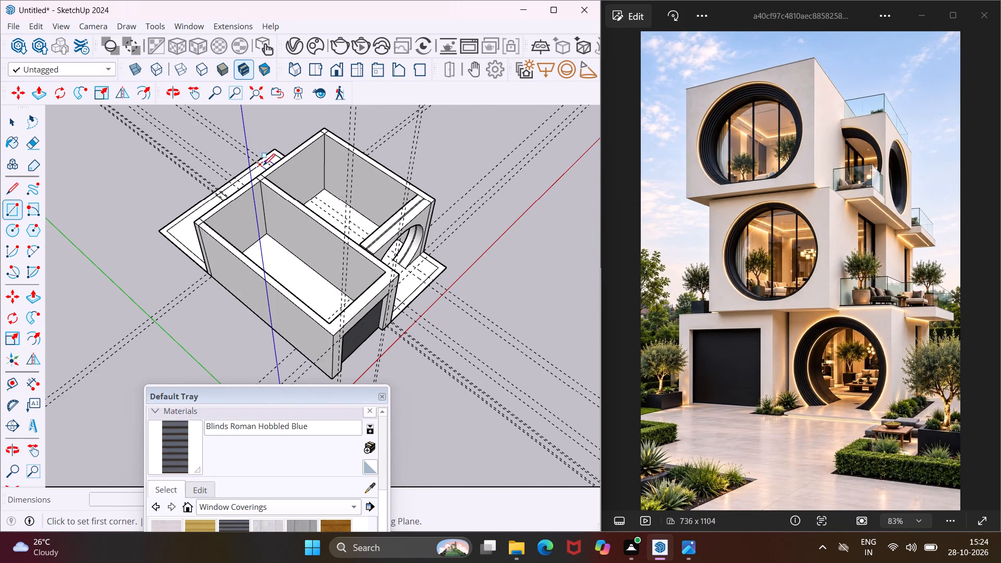
scroll(276, 186, "up", 8)
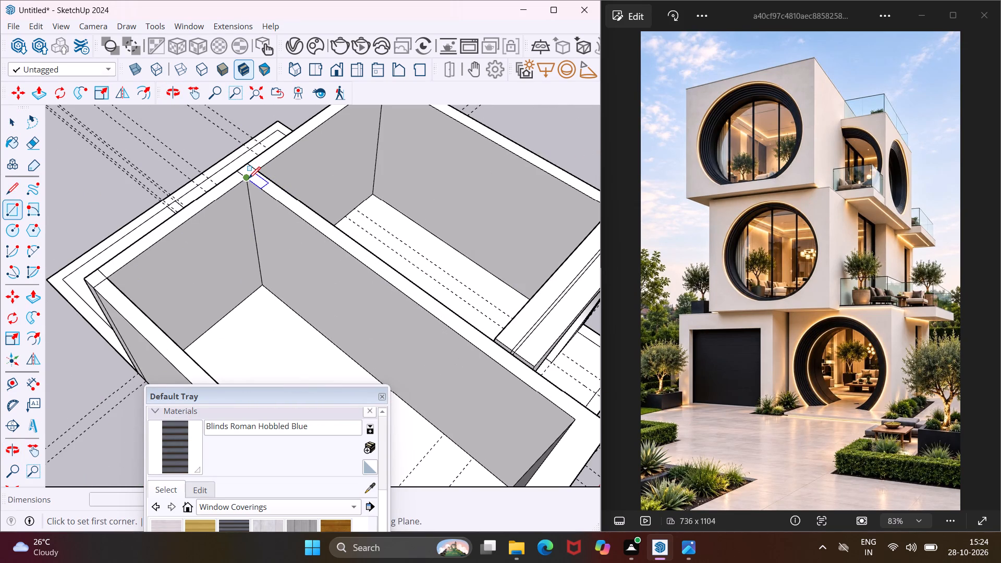
left_click(249, 178)
scroll(244, 189, "down", 9)
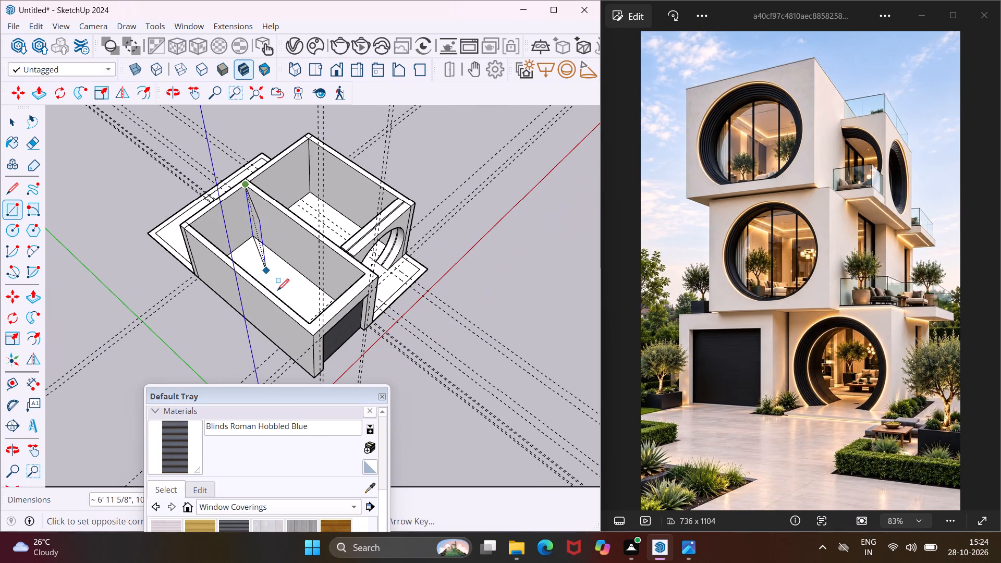
left_click(311, 323)
scroll(311, 323, "up", 5)
key("Escape")
key("space")
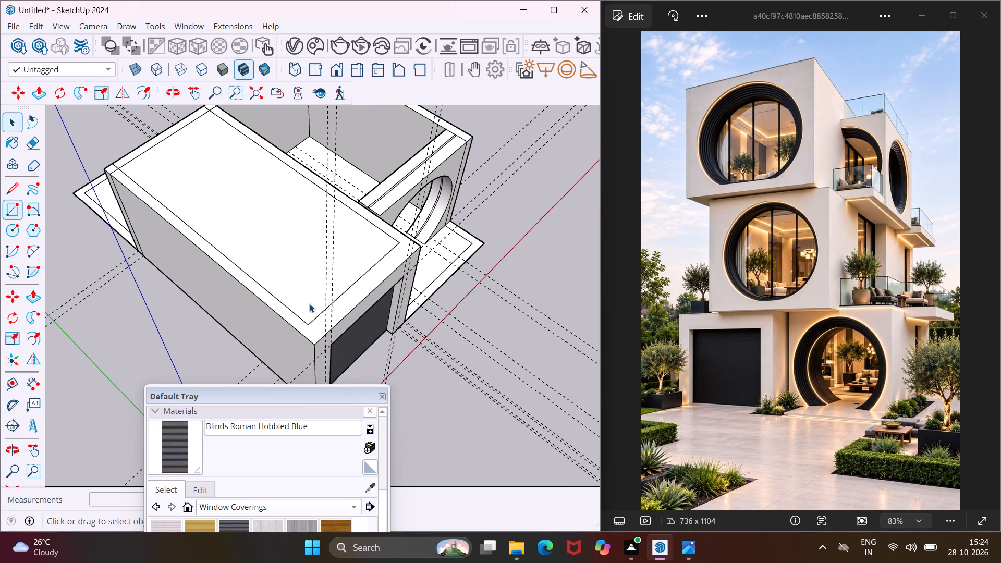
Push/Pull the garage's new roof face by 6" to form its roof slab.
middle_click_drag(308, 303, 297, 267)
left_click(299, 262)
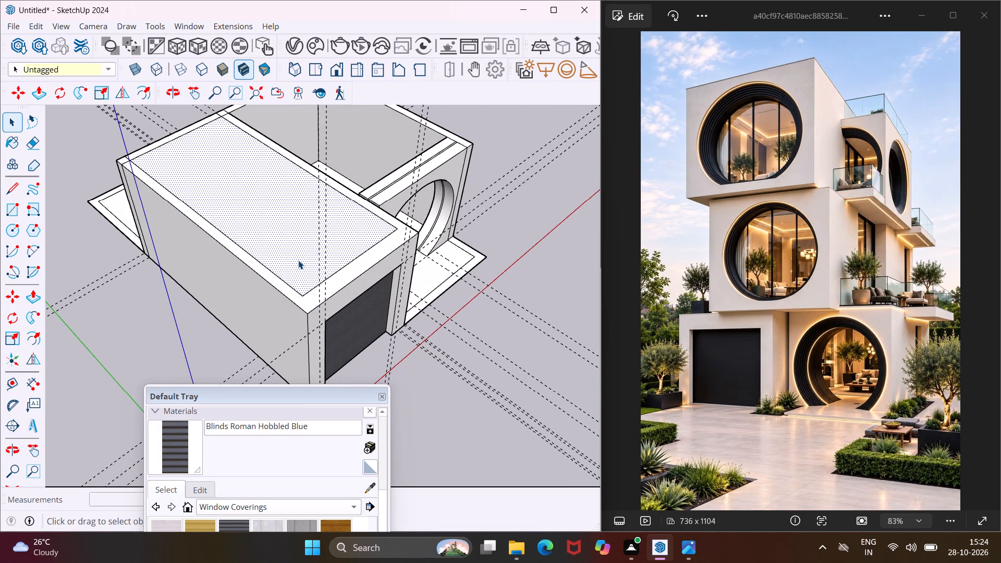
key("p")
left_click(298, 260)
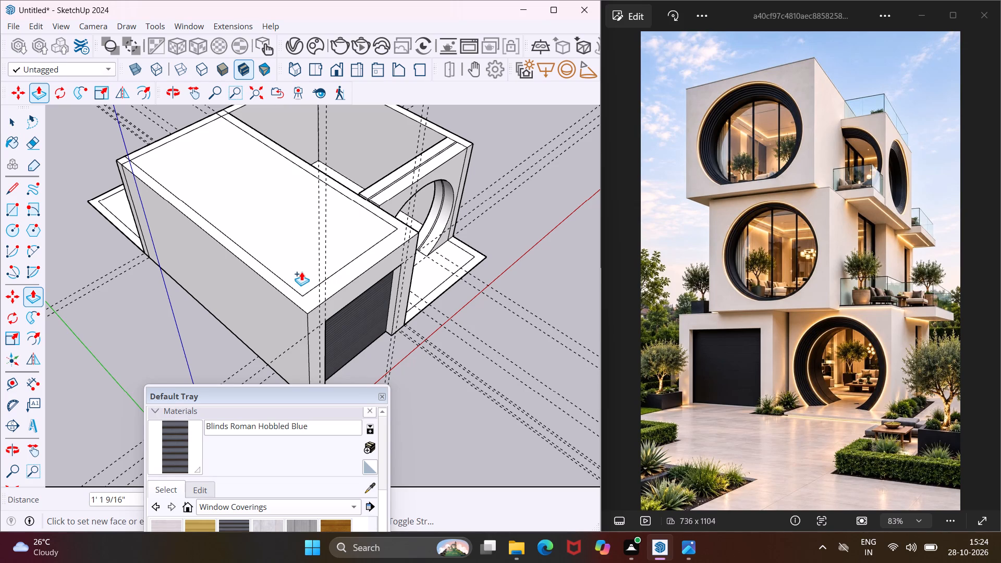
key("6")
key("shift+quotedbl")
key("Return")
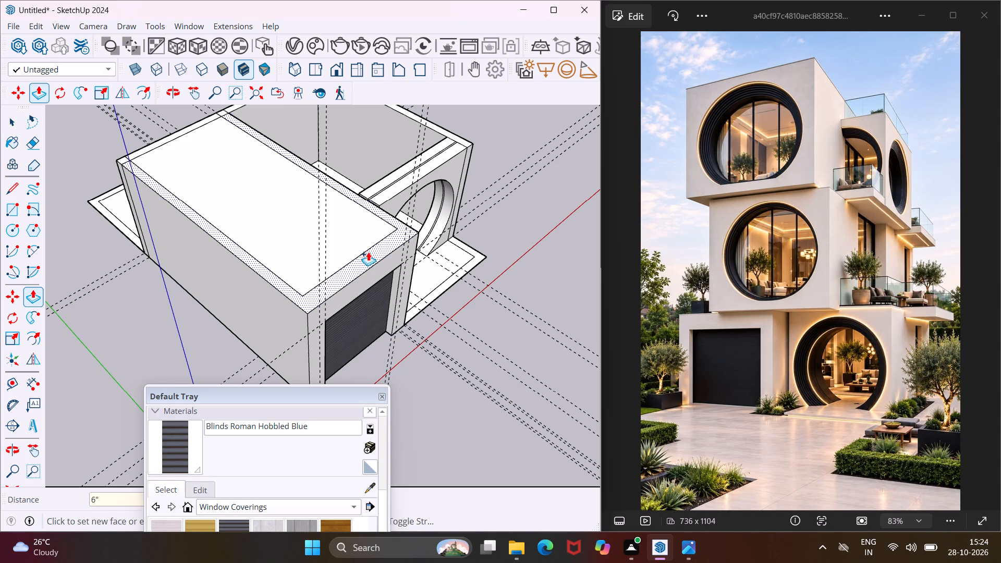
middle_click_drag(368, 252, 154, 230)
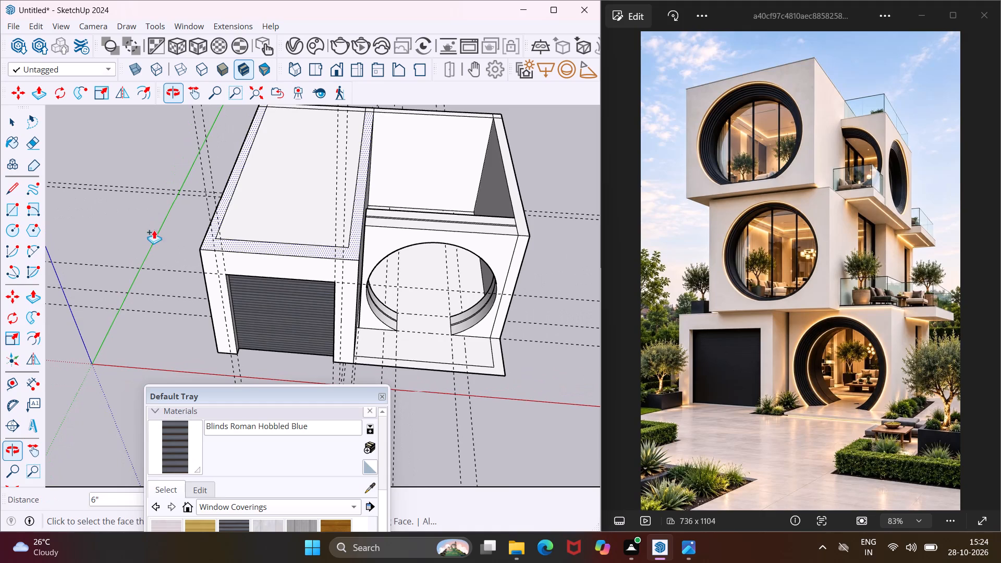
key("Escape")
key("space")
Draw a 10' 5" by 15' rectangle between opposite inner wall corners to close the top of the round-entrance room.
scroll(397, 165, "down", 4)
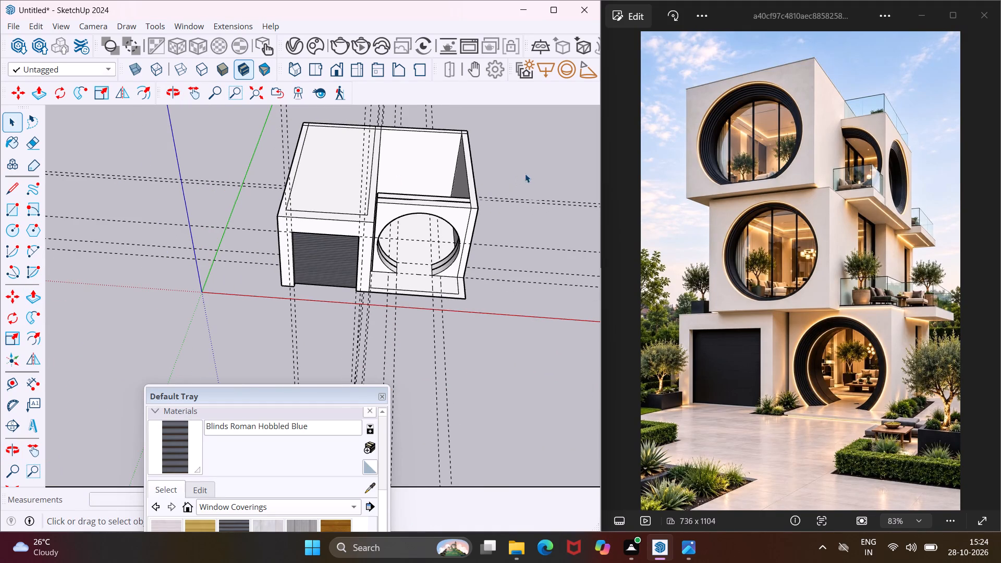
middle_click_drag(536, 184, 327, 186)
scroll(327, 186, "down", 2)
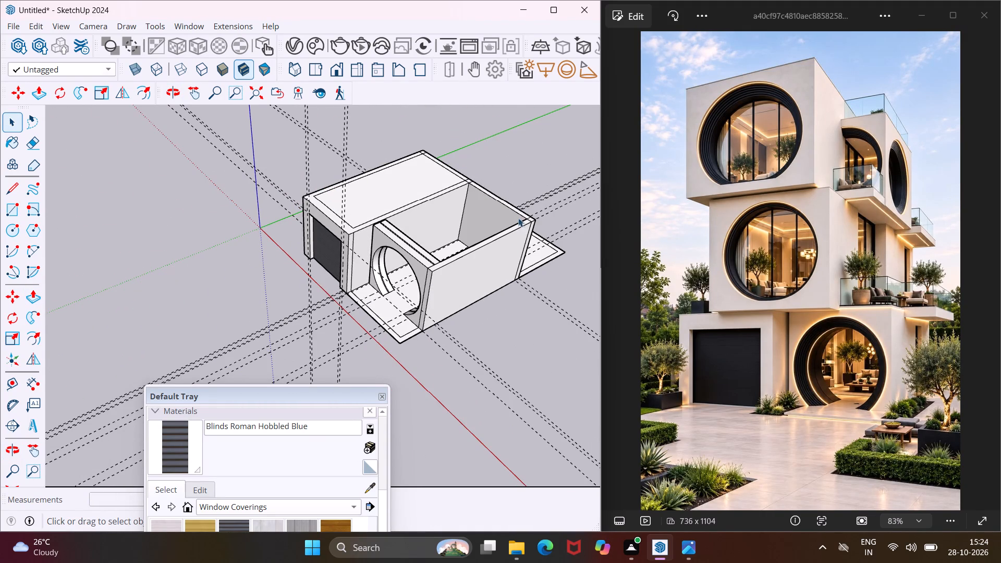
scroll(518, 217, "up", 7)
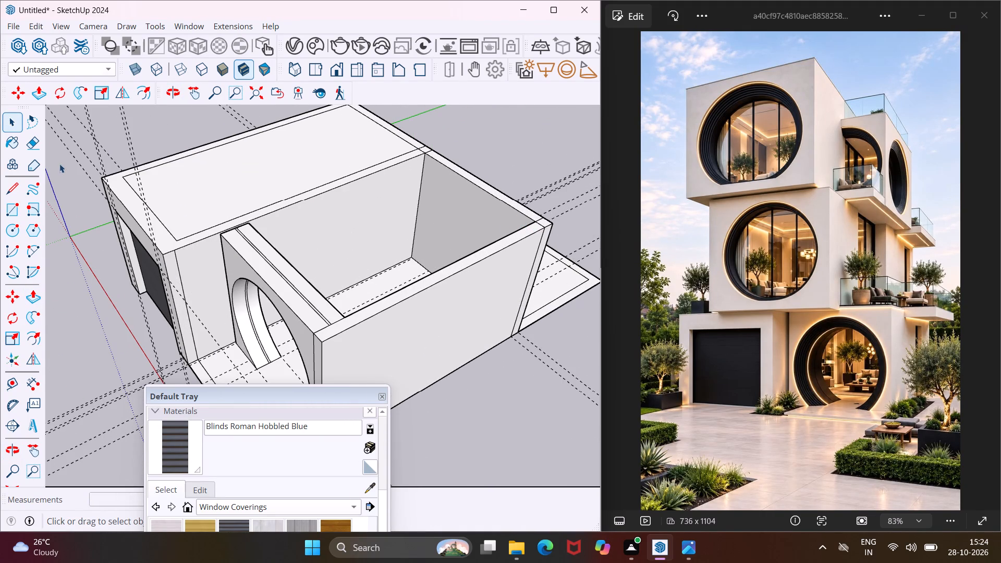
left_click(13, 215)
scroll(434, 140, "up", 2)
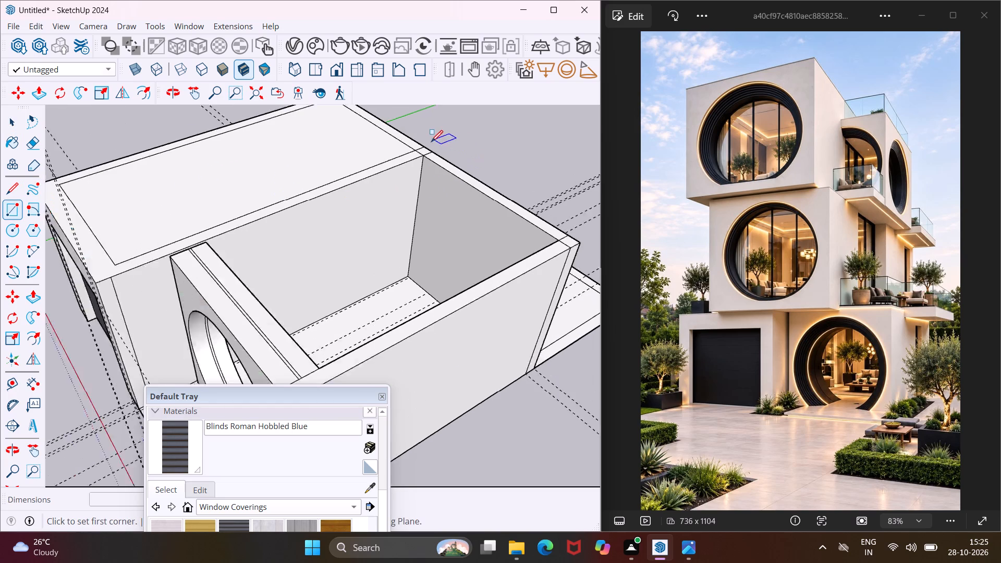
scroll(431, 142, "up", 9)
left_click(423, 163)
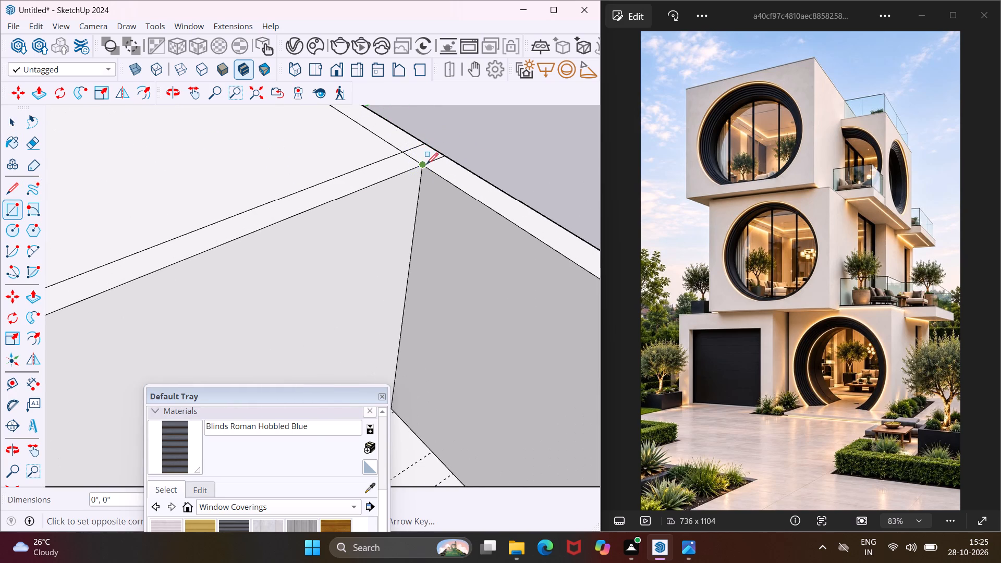
scroll(428, 165, "down", 15)
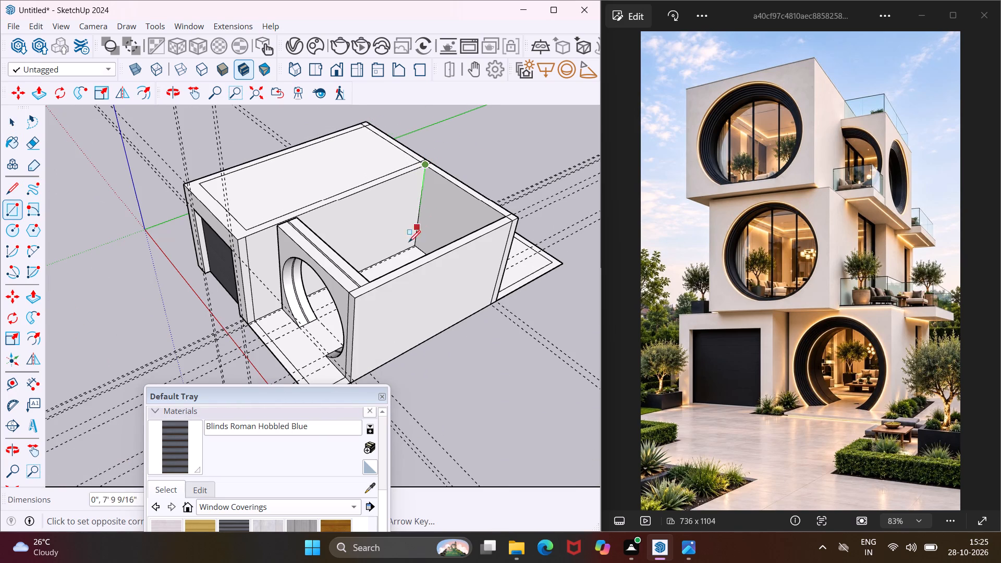
scroll(363, 281, "up", 6)
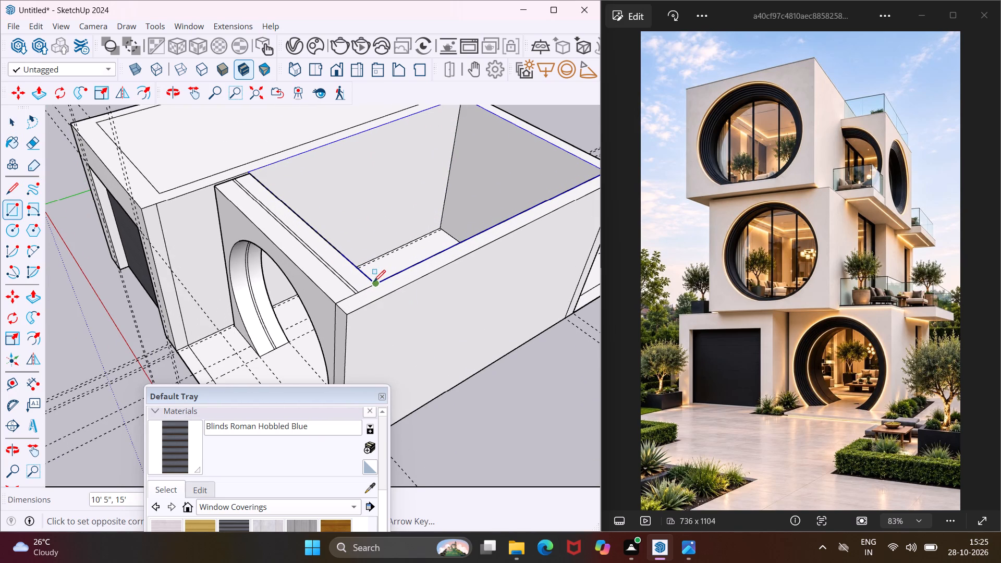
left_click(375, 283)
key("Escape")
key("space")
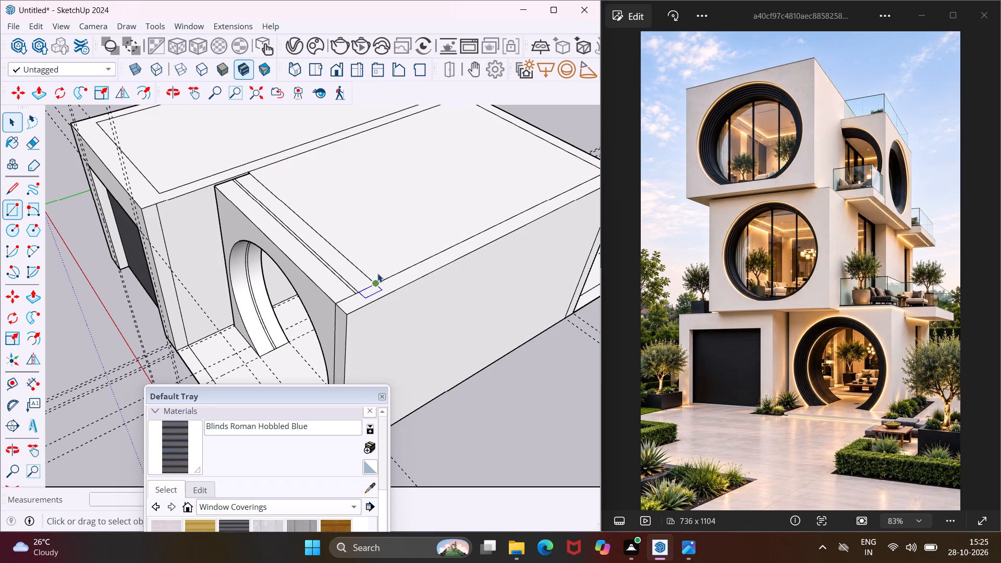
Push/Pull the new roof face over the round-entrance room by 6" to form its roof slab.
left_click(379, 251)
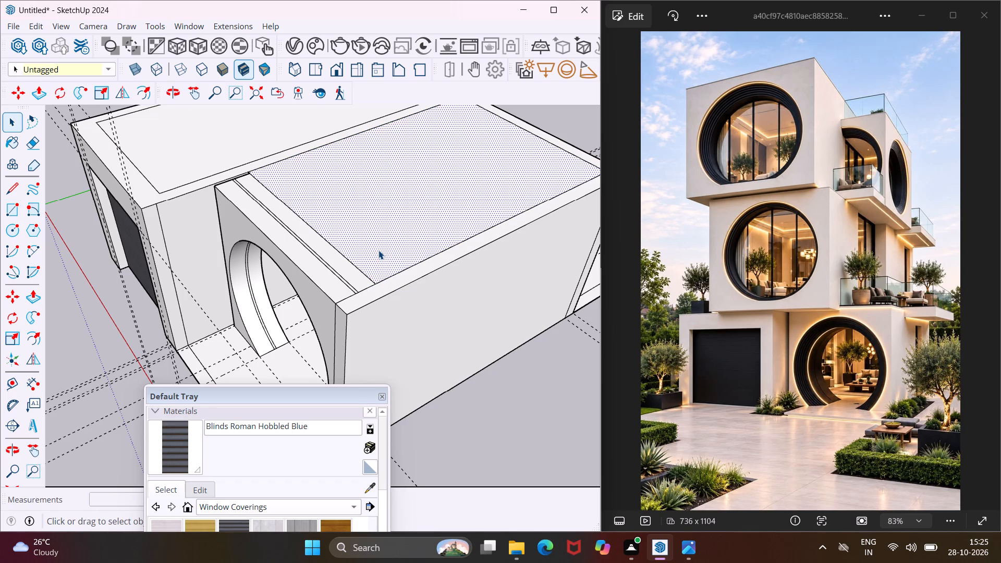
key("p")
left_click(379, 250)
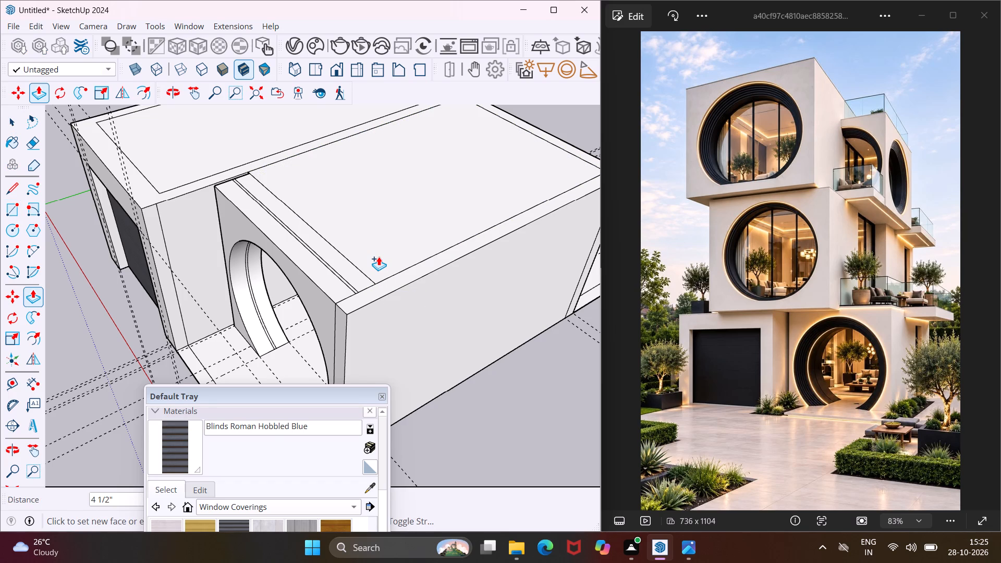
type("6\"")
key("Return")
key("Escape")
key("space")
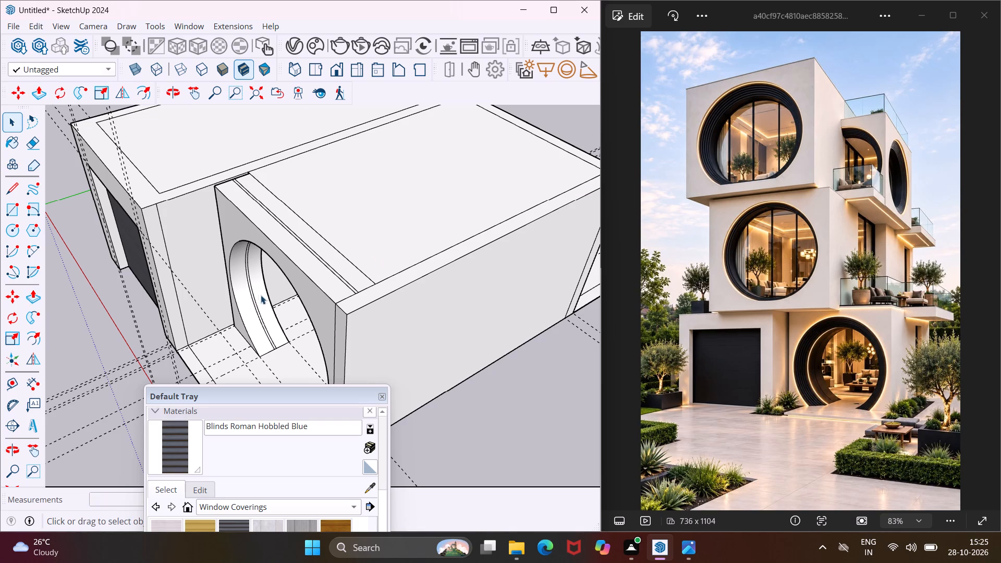
Examine the closed roofs, garage front and round entrance opening from several angles and distances.
middle_click_drag(266, 243, 362, 268)
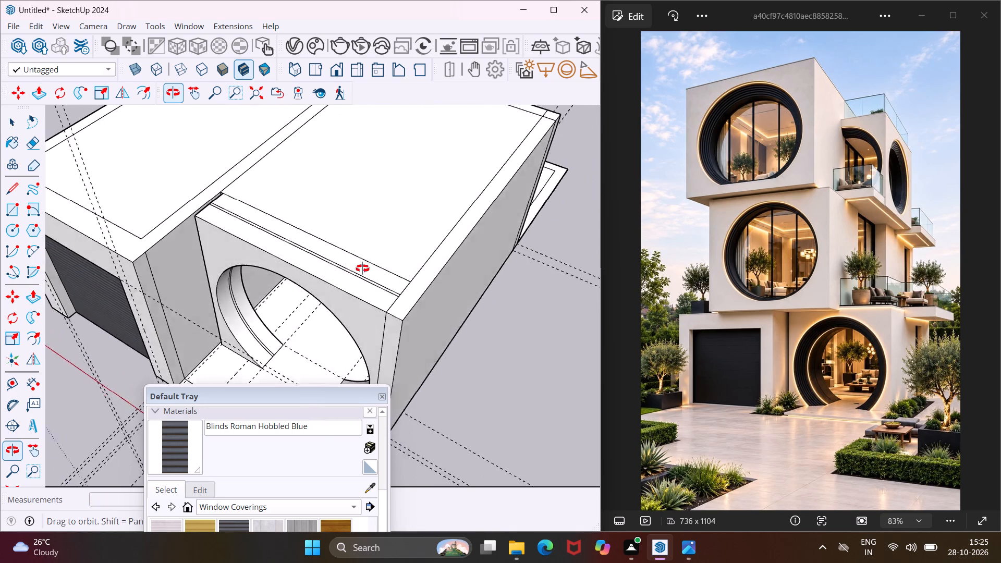
middle_click_drag(362, 268, 524, 203)
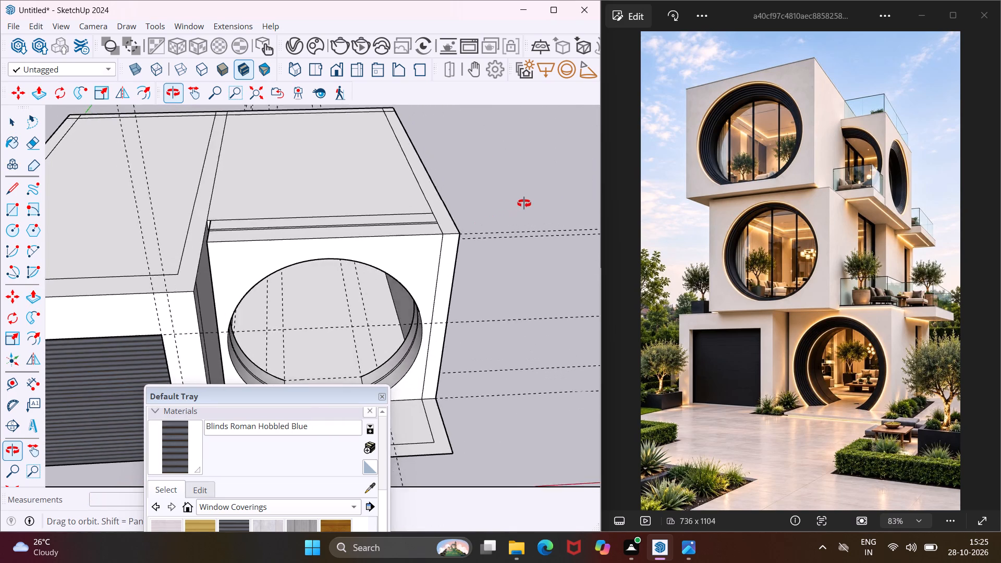
middle_click_drag(524, 203, 558, 192)
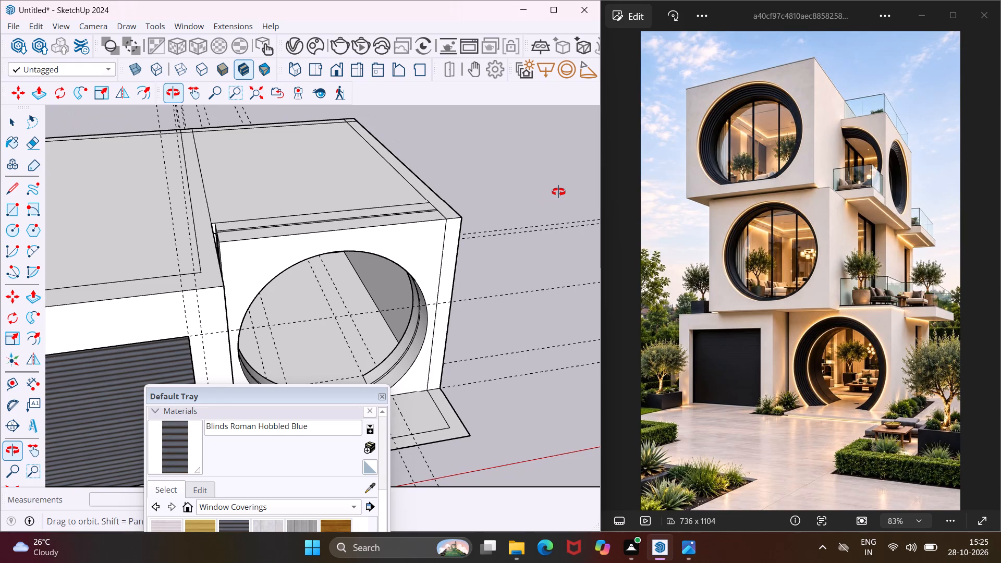
middle_click_drag(558, 192, 505, 218)
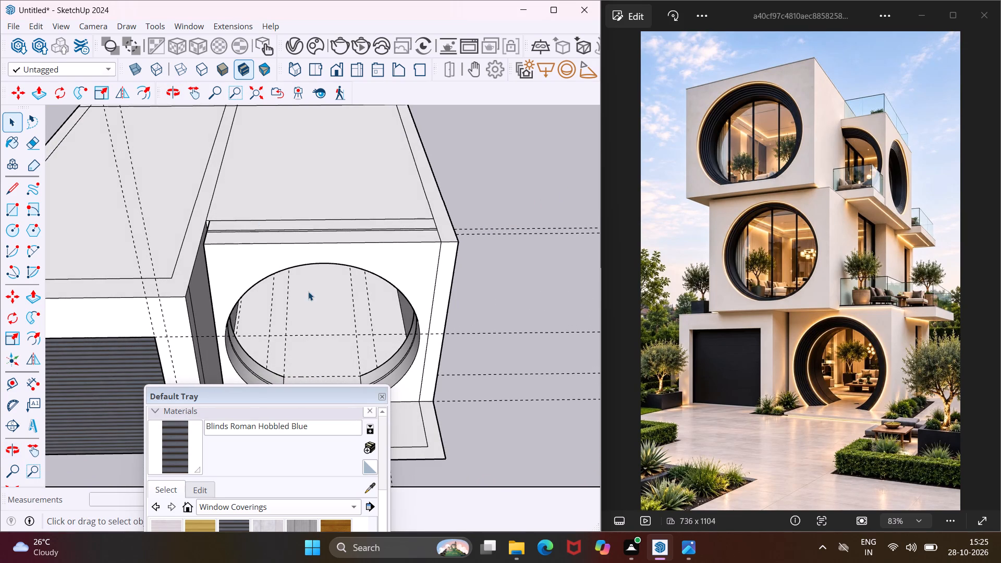
middle_click_drag(309, 292, 329, 92)
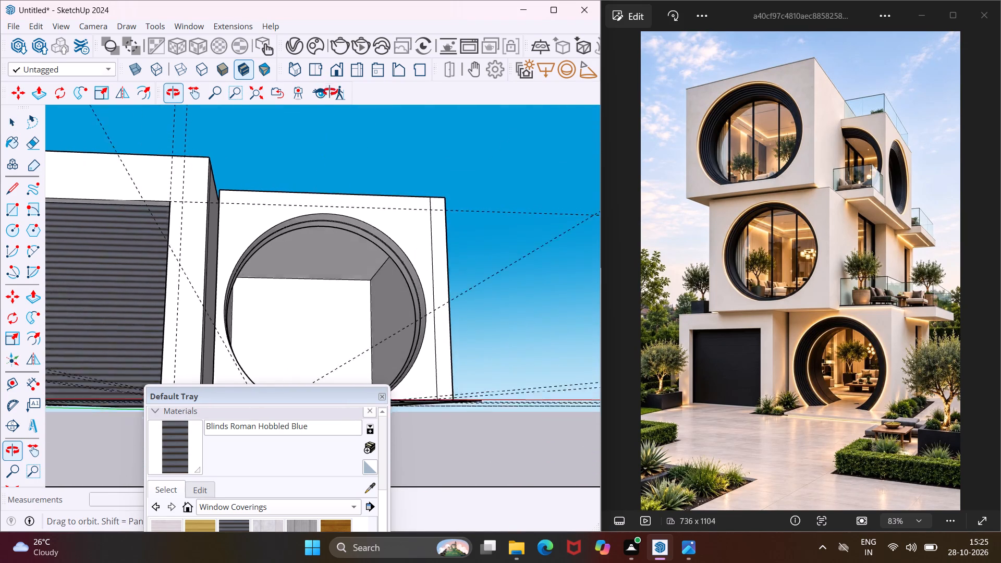
middle_click_drag(329, 92, 329, 280)
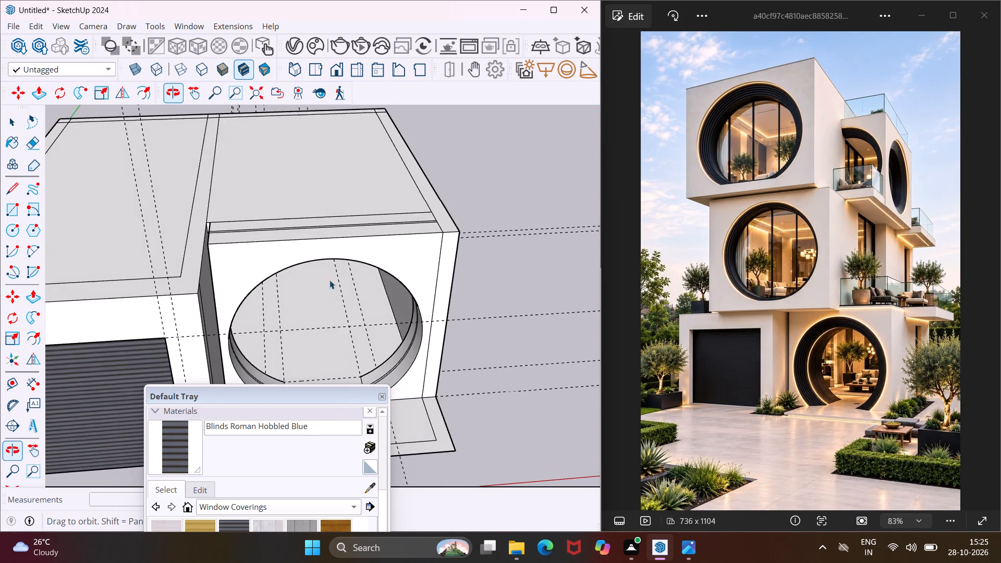
scroll(279, 290, "down", 5)
middle_click_drag(271, 247, 152, 281)
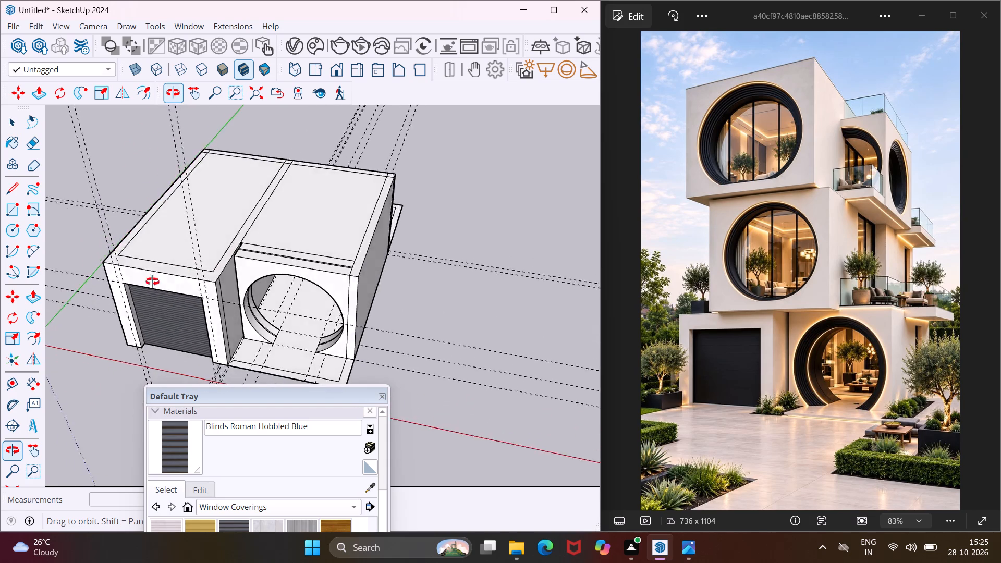
middle_click_drag(152, 281, 83, 297)
scroll(234, 201, "up", 6)
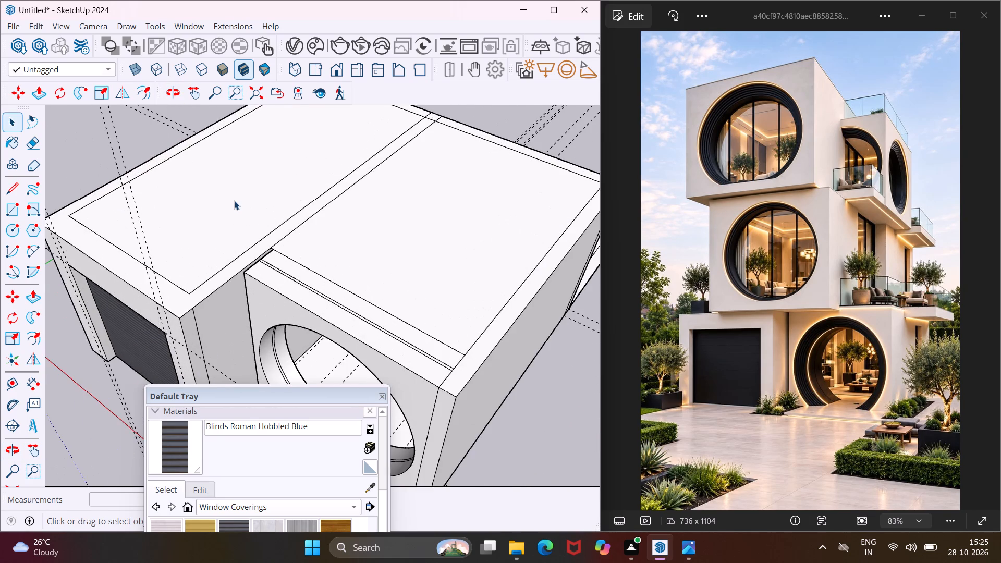
scroll(234, 201, "down", 3)
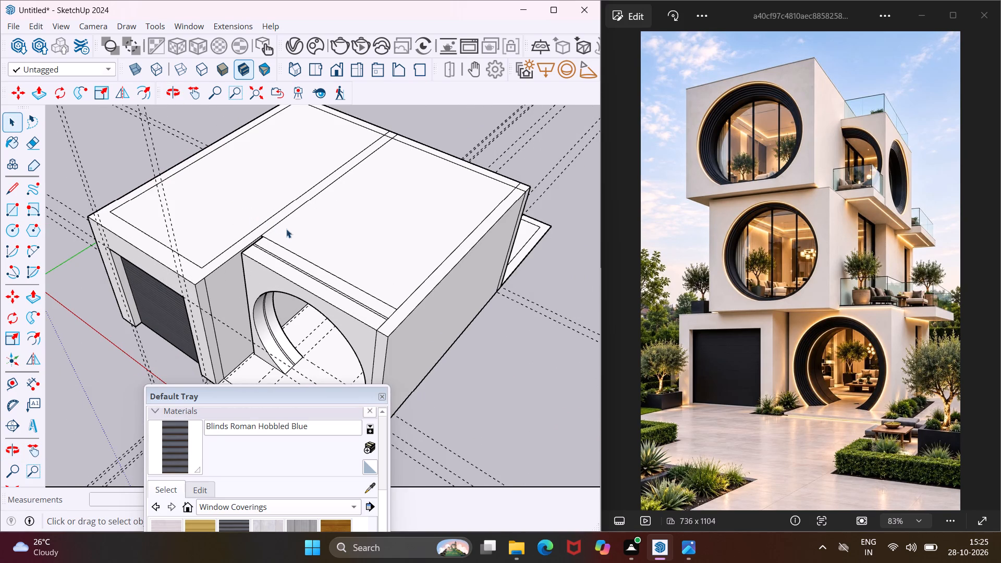
scroll(361, 253, "down", 1)
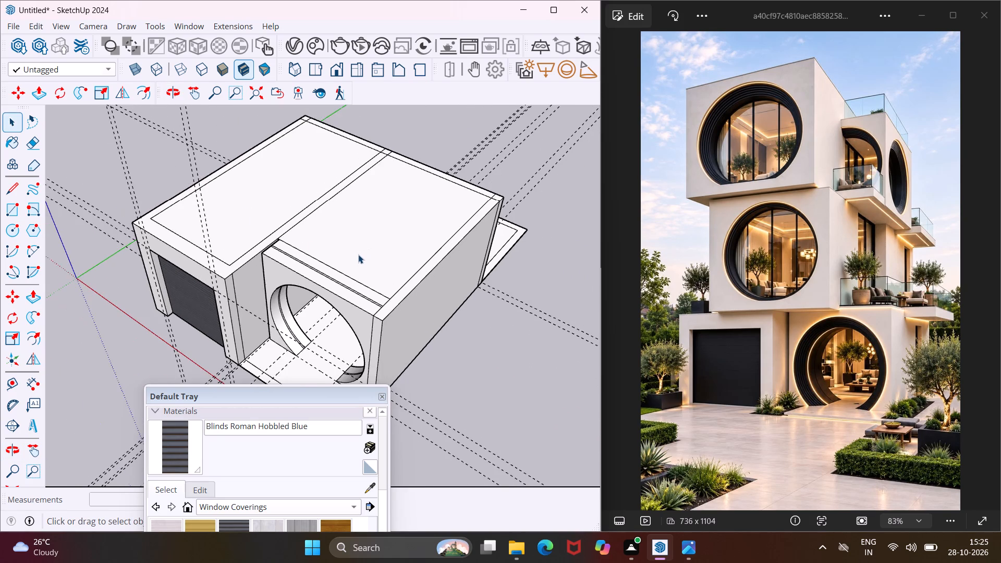
scroll(358, 254, "down", 3)
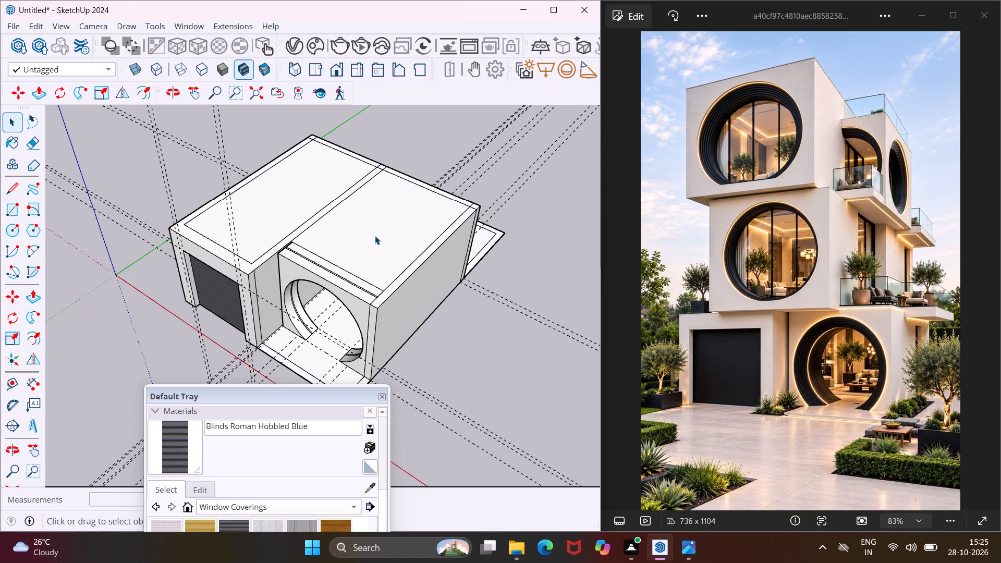
Place a horizontal guide 2' below the top edge of the round-entrance room's outer side wall.
middle_click_drag(429, 270, 311, 192)
middle_click_drag(430, 309, 290, 211)
middle_click_drag(430, 311, 353, 258)
scroll(353, 258, "up", 1)
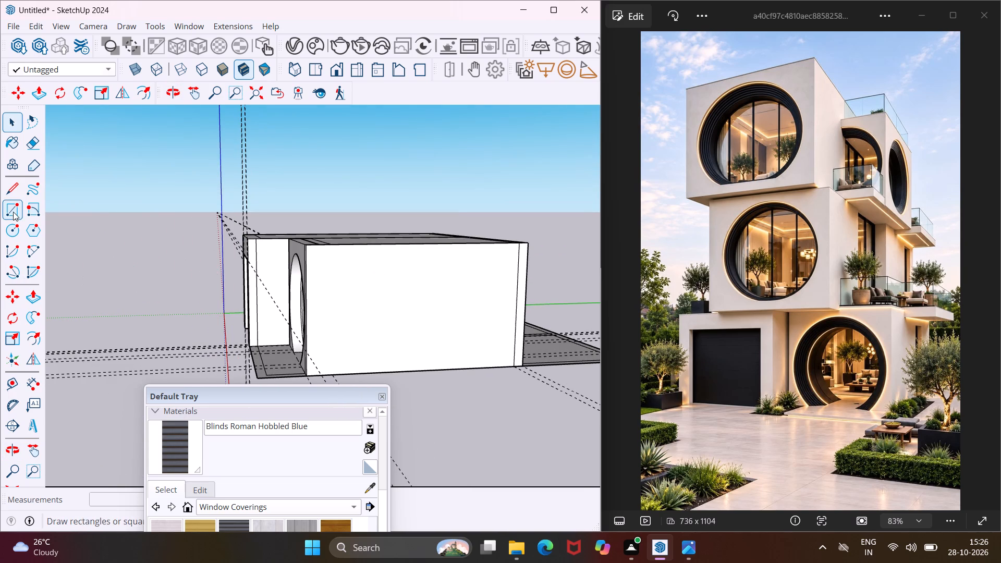
left_click(19, 382)
scroll(448, 240, "up", 4)
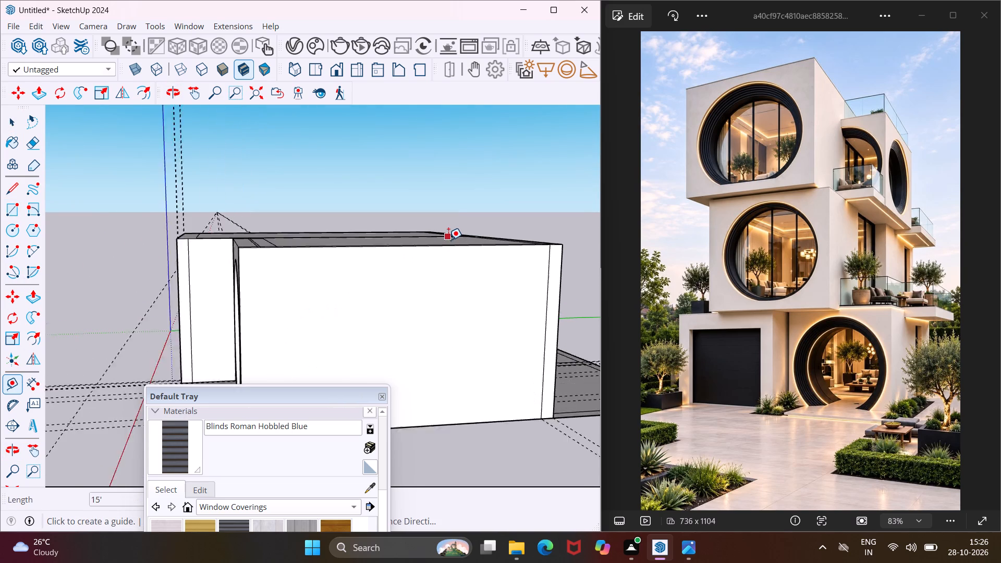
middle_click_drag(436, 263, 416, 232)
scroll(411, 228, "up", 1)
left_click(411, 229)
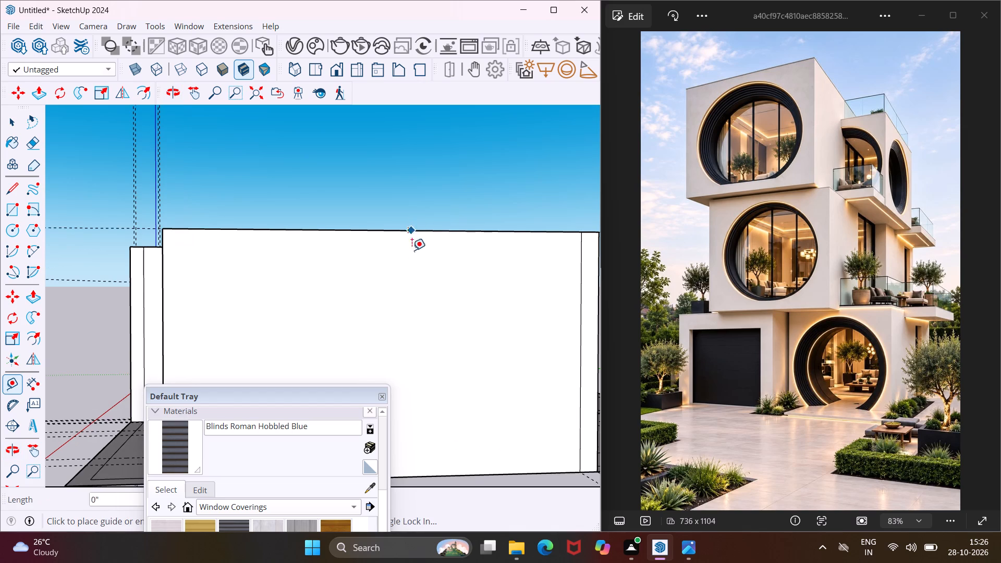
type("2'")
key("Return")
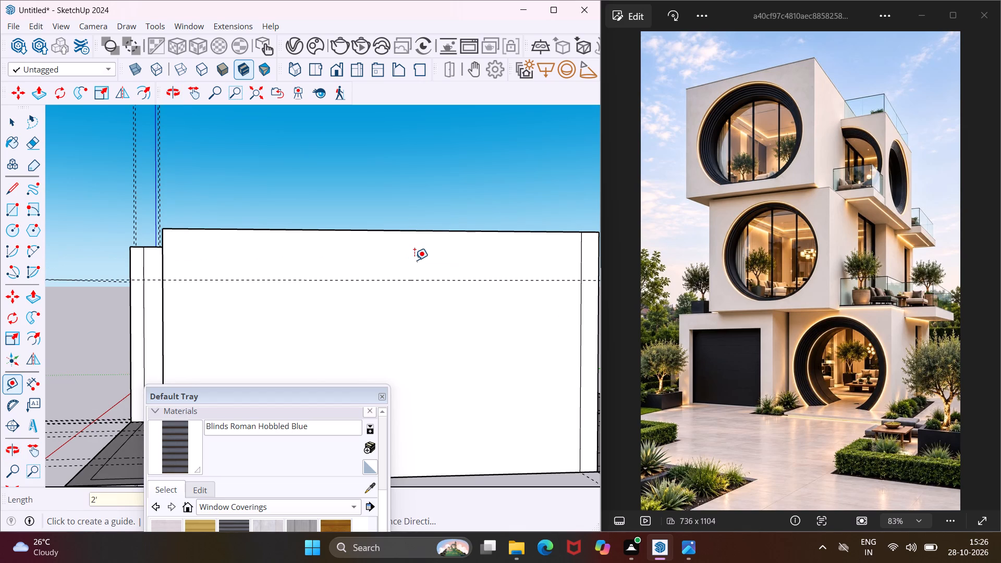
Place two vertical guides on the side wall, about 6' 5 7/8" from its front edge and about 5' 1 5/8" beyond that.
scroll(393, 260, "down", 7)
middle_click_drag(323, 319, 312, 359)
scroll(251, 350, "up", 2)
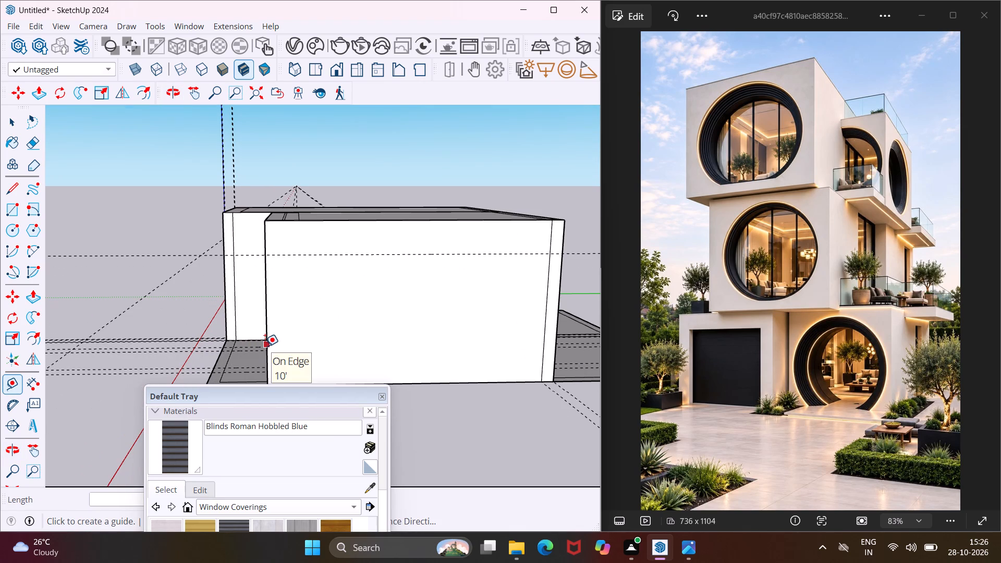
left_click(265, 346)
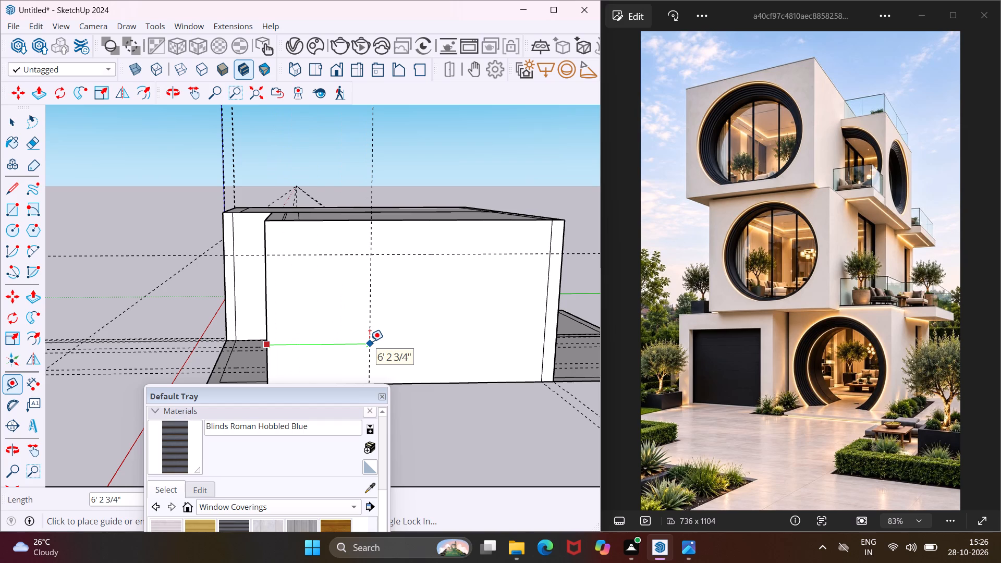
left_click(374, 339)
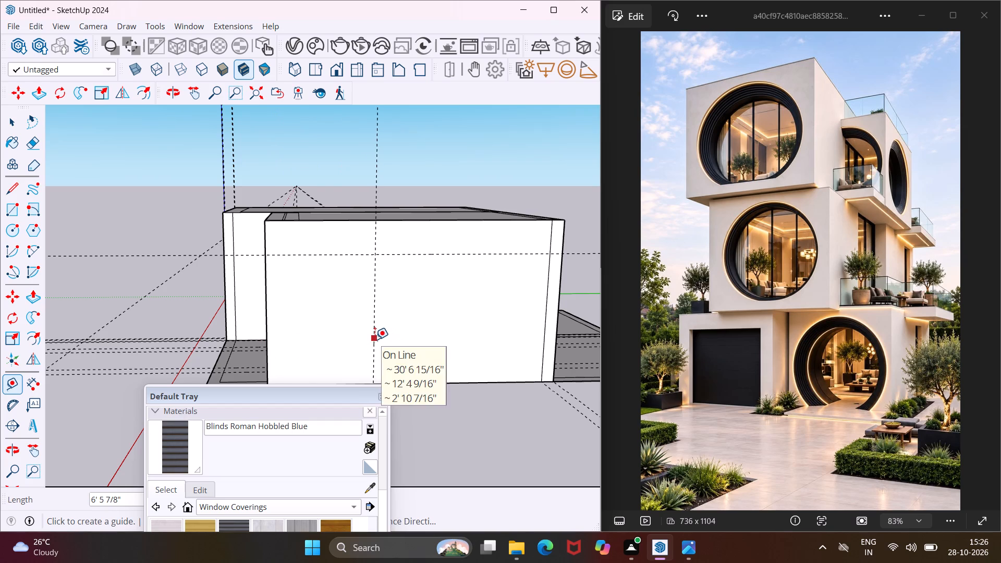
left_click(374, 339)
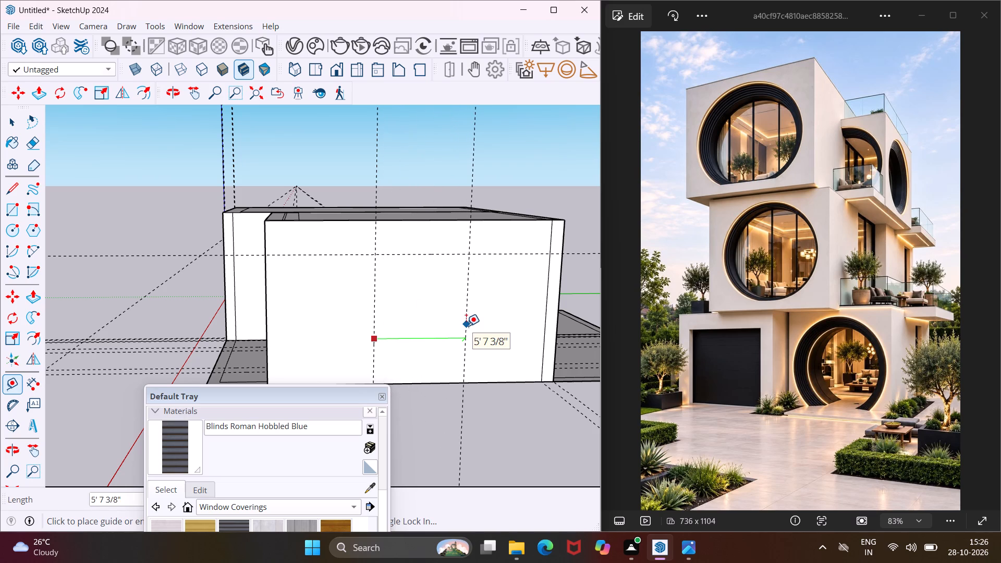
left_click(458, 327)
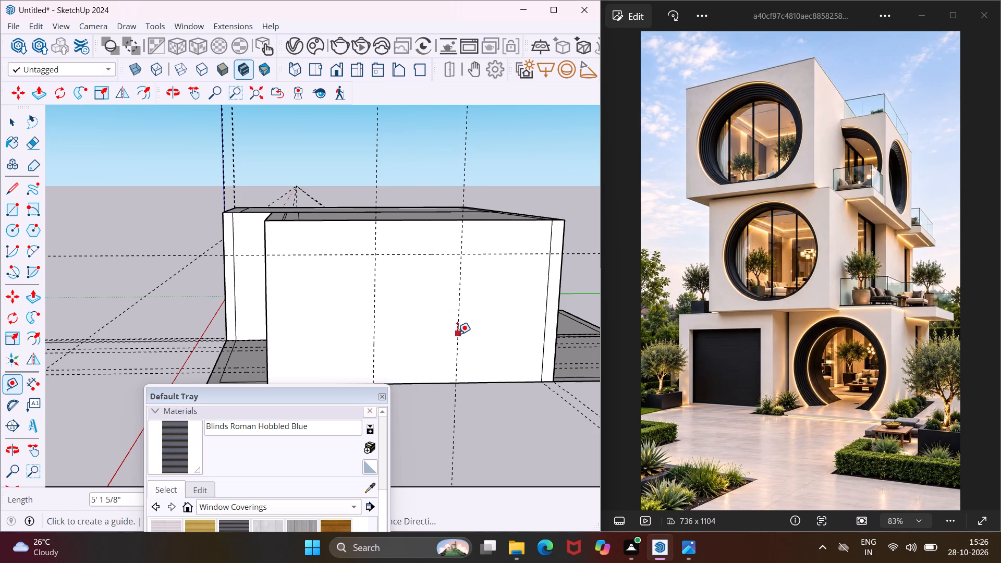
Place another vertical guide about 5 5/16" from the rearmost vertical guide, toward the wall's front edge.
left_click(457, 334)
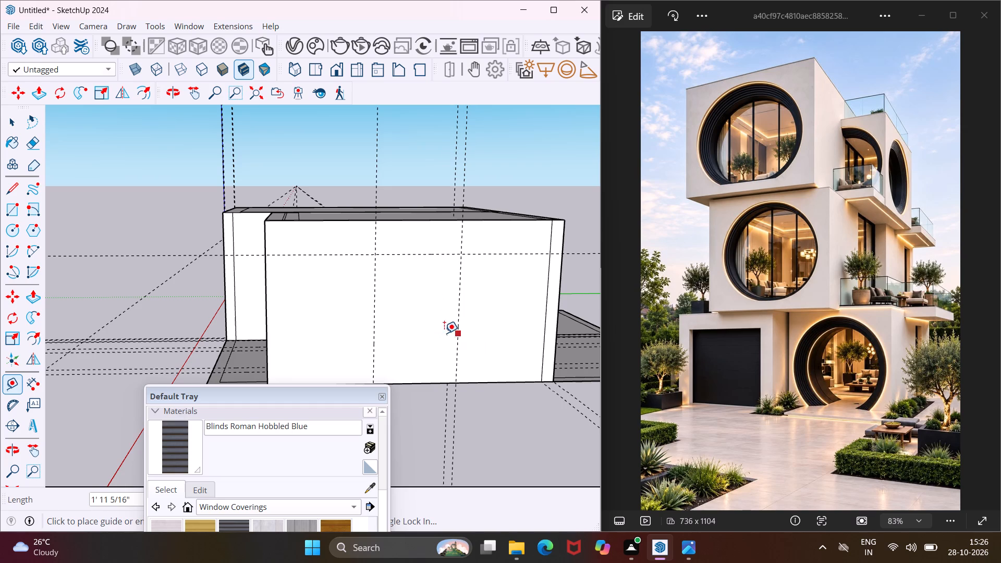
scroll(444, 333, "up", 4)
middle_click_drag(453, 336, 448, 338)
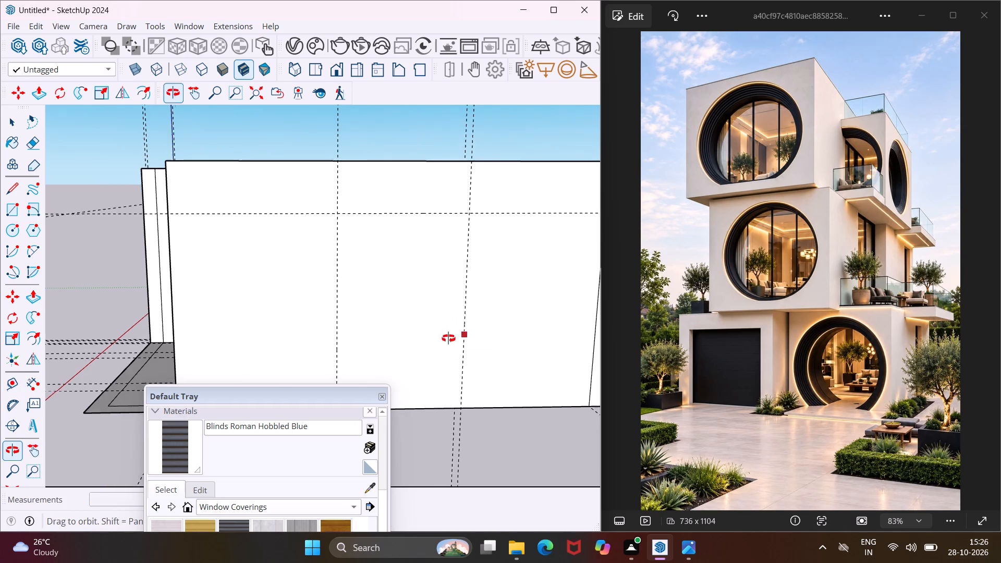
middle_click_drag(448, 338, 420, 356)
scroll(422, 356, "up", 2)
left_click(434, 356)
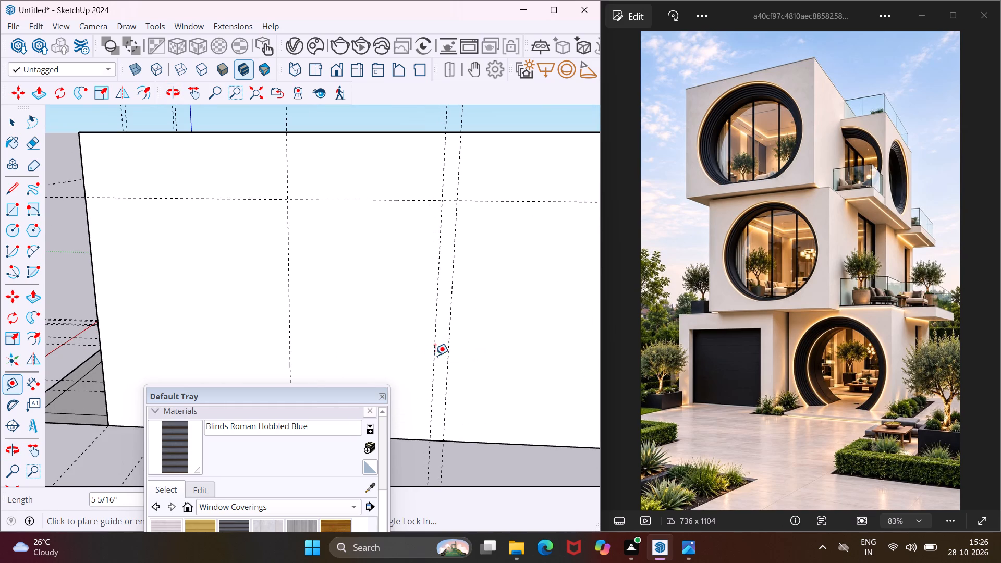
Offset a vertical guide 4' from the guide just placed, toward the side wall's front edge, to mark the door width.
left_click(436, 361)
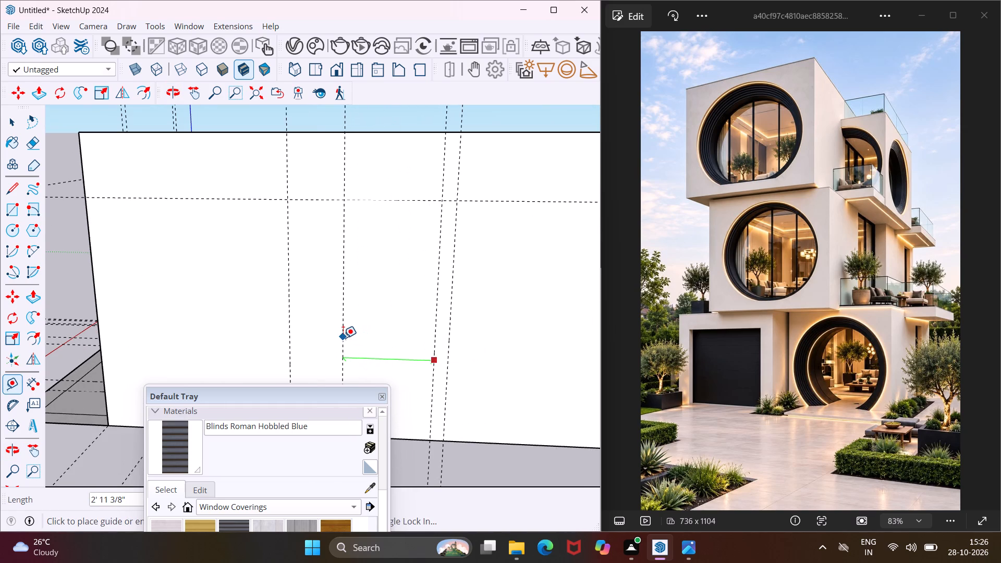
type("4'")
key("Return")
scroll(379, 293, "down", 6)
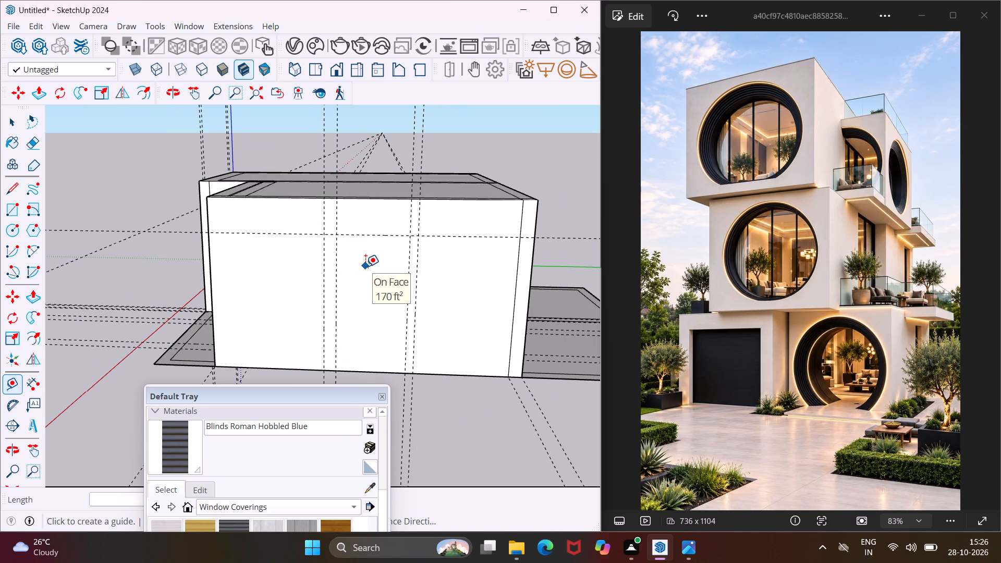
key("Escape")
key("space")
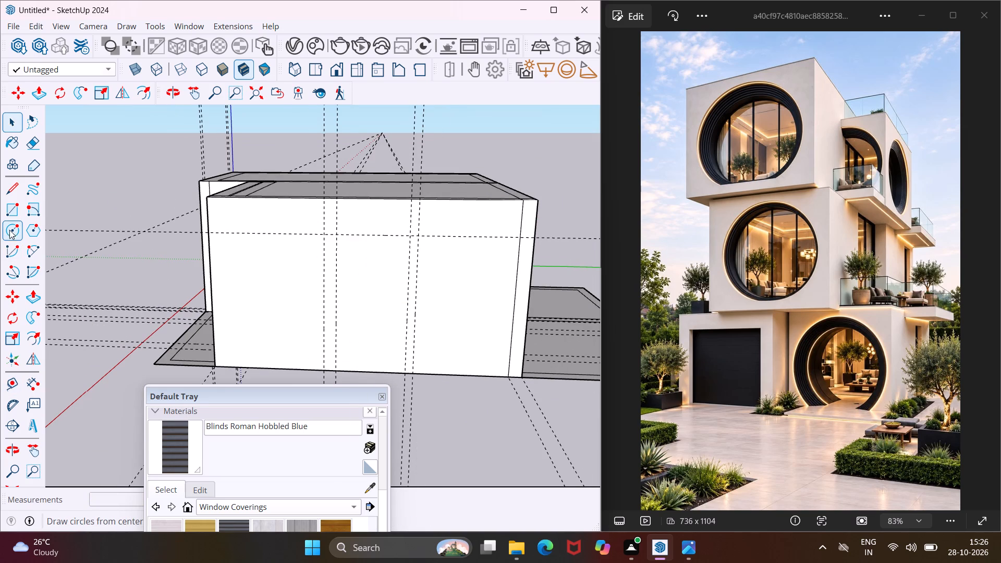
Draw a 4' by 8' door rectangle on the side wall, from the guide intersection down to the wall's bottom edge.
left_click(14, 215)
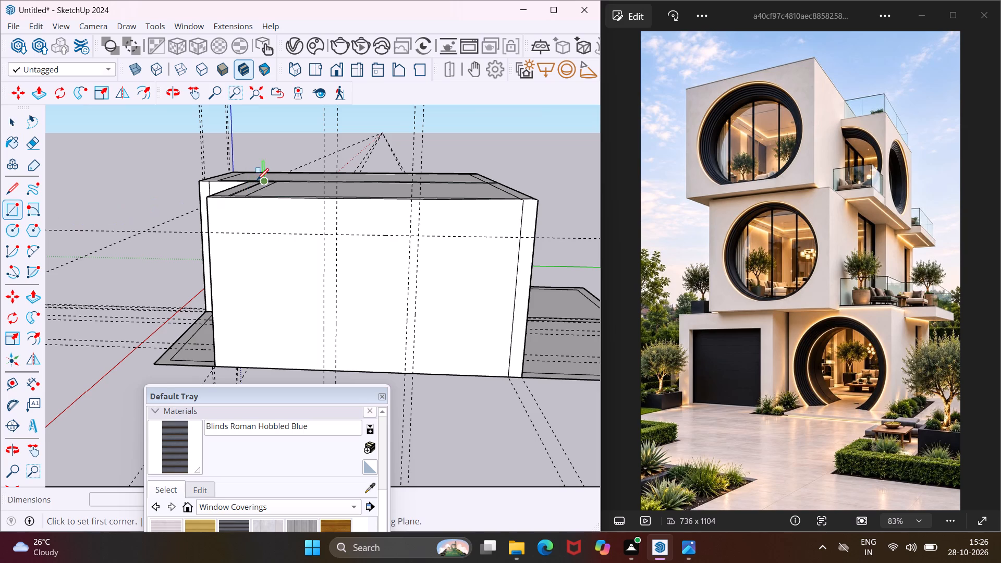
scroll(257, 180, "down", 2)
scroll(316, 223, "up", 3)
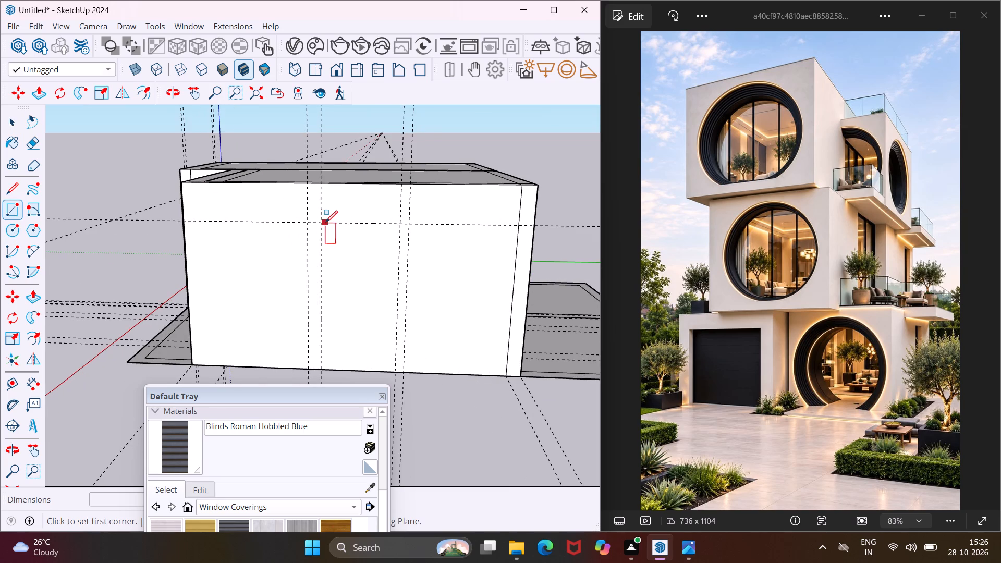
left_click(320, 221)
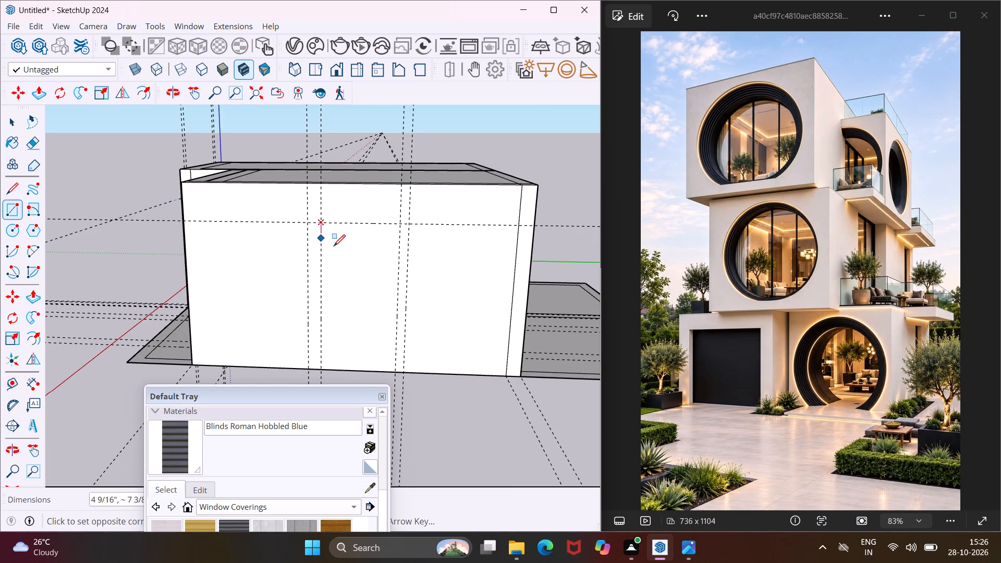
scroll(340, 268, "down", 3)
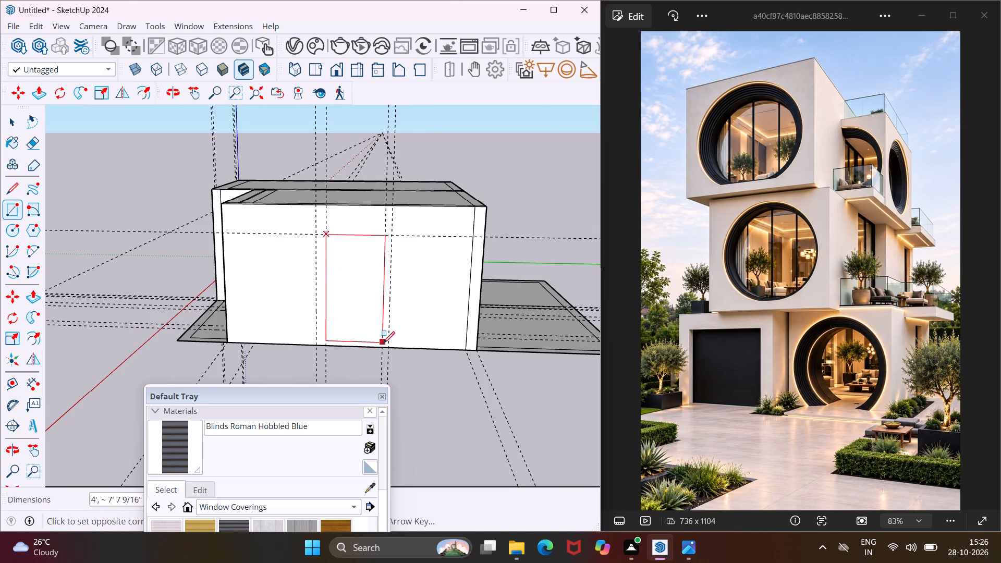
left_click(382, 346)
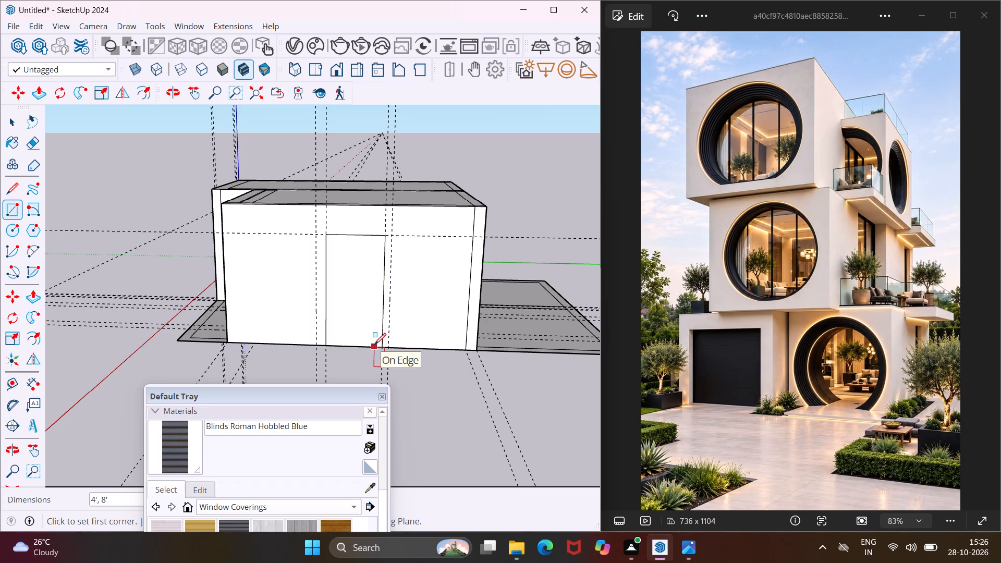
key("Escape")
key("space")
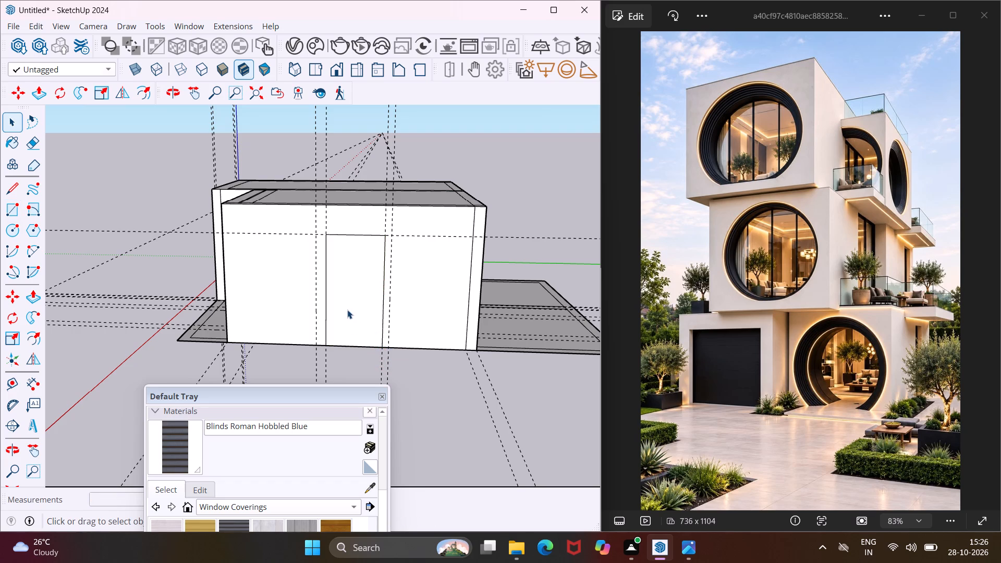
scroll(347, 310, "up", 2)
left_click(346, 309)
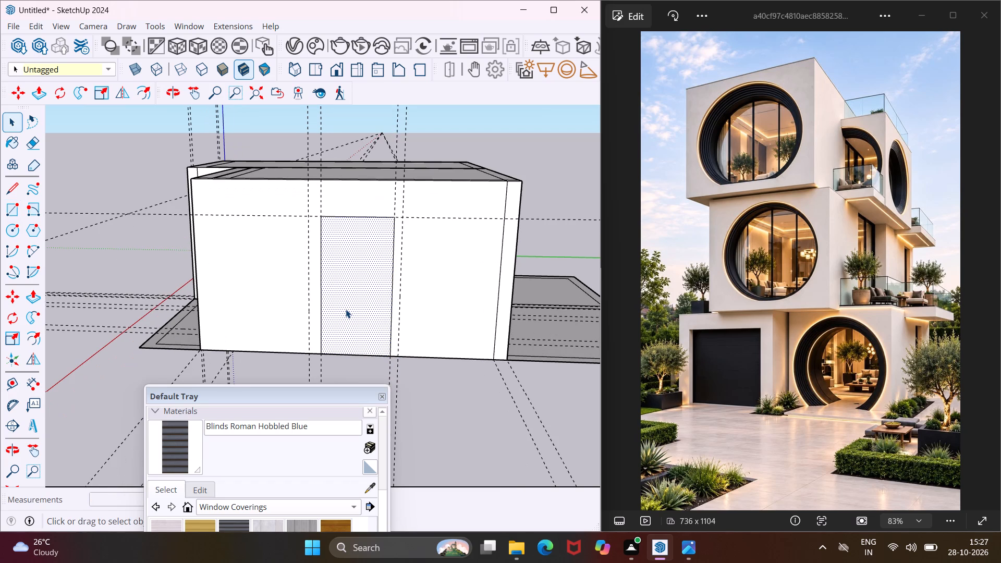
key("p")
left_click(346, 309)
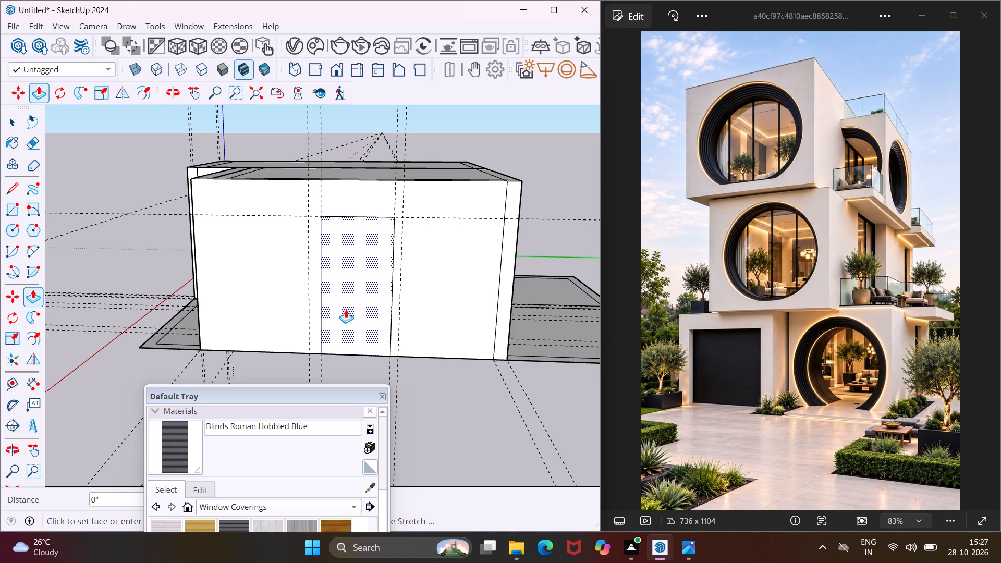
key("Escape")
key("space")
Copy the door face out of the side wall and place the copy about 28' 7" away, beside the building.
left_click(346, 309)
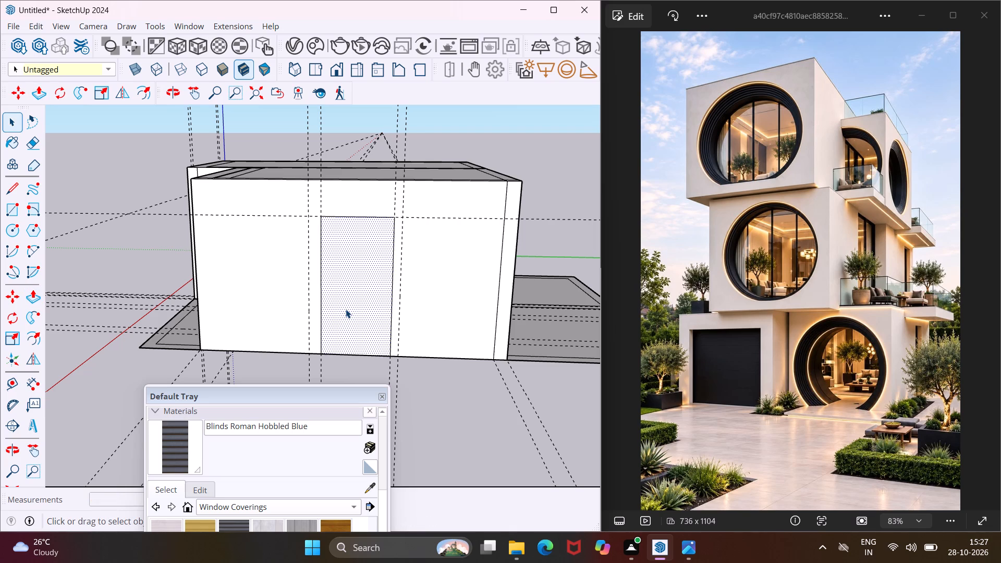
key("m")
left_click(346, 309)
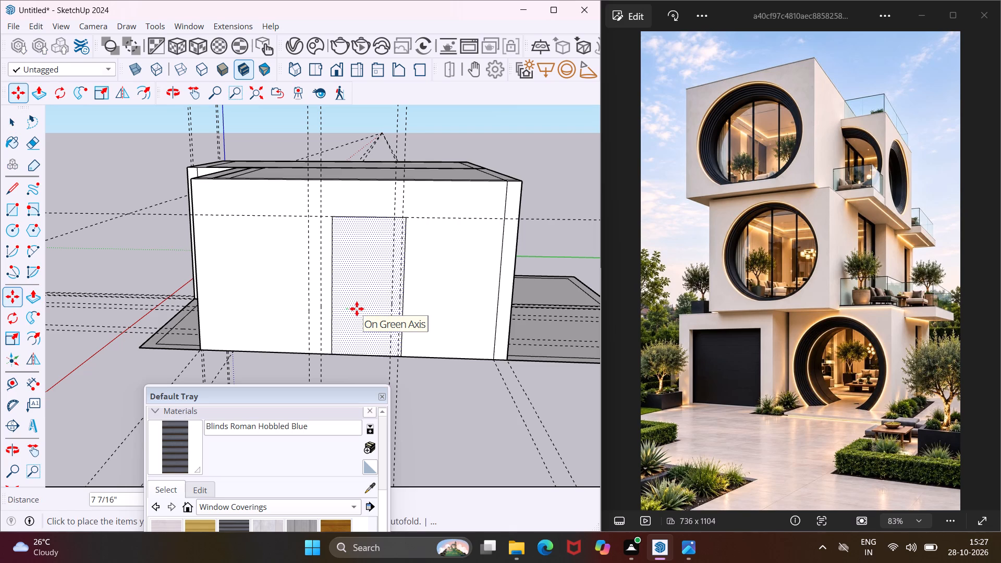
scroll(357, 309, "down", 5)
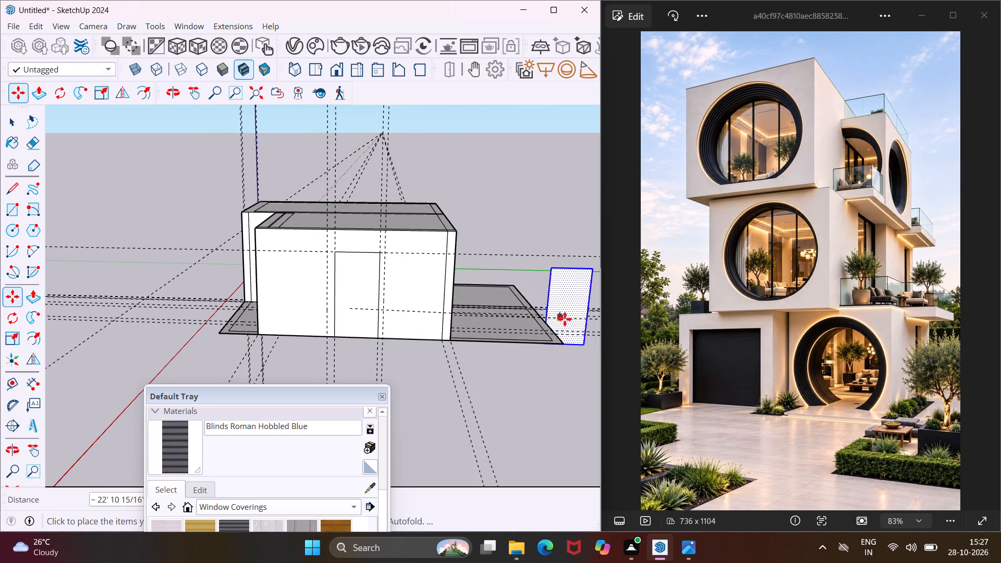
scroll(492, 312, "down", 6)
scroll(372, 308, "down", 4)
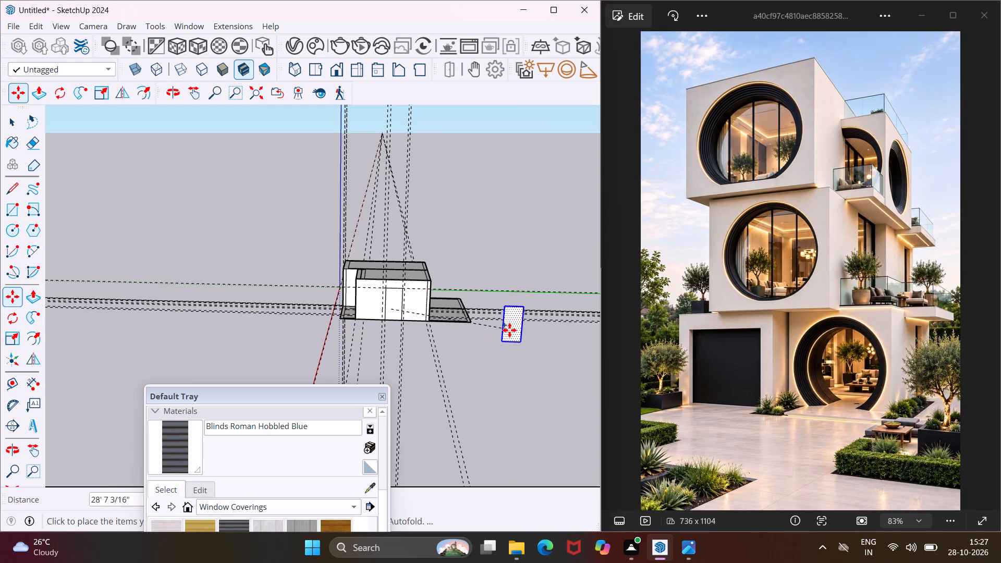
left_click(509, 330)
key("Escape")
key("space")
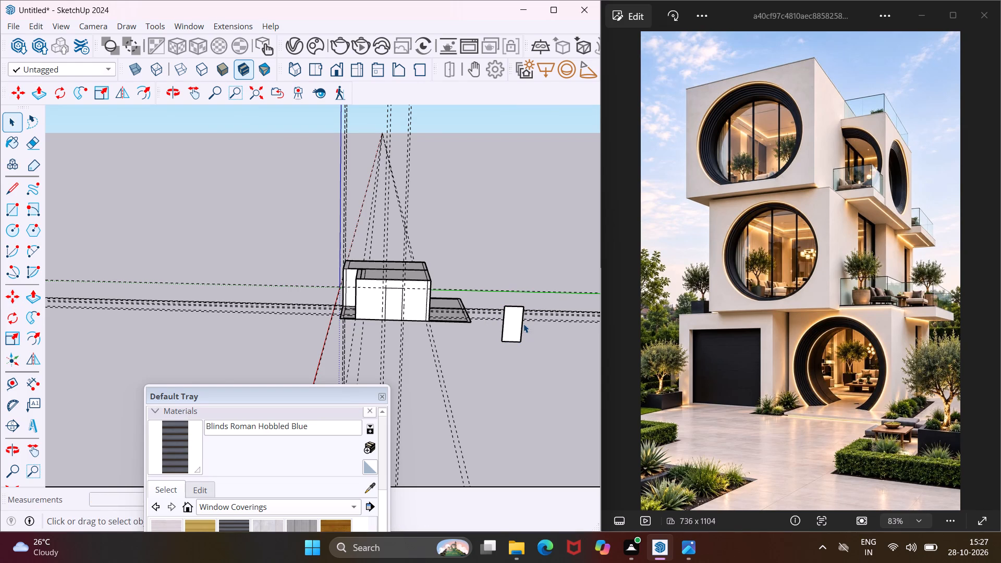
Push/Pull the copied door face to make a panel about 2 1/8" thick.
scroll(520, 322, "up", 9)
left_click(512, 316)
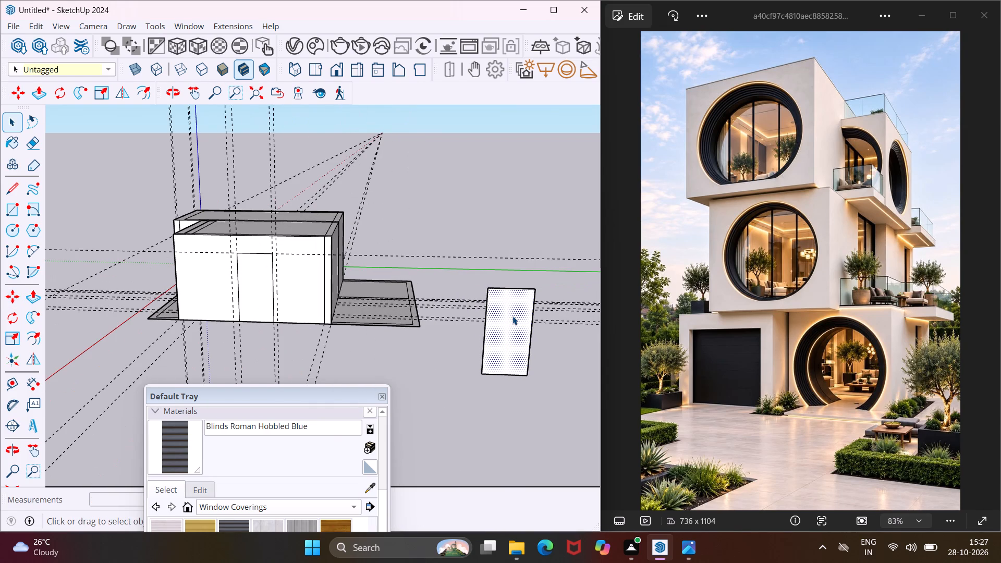
key("p")
left_click(512, 316)
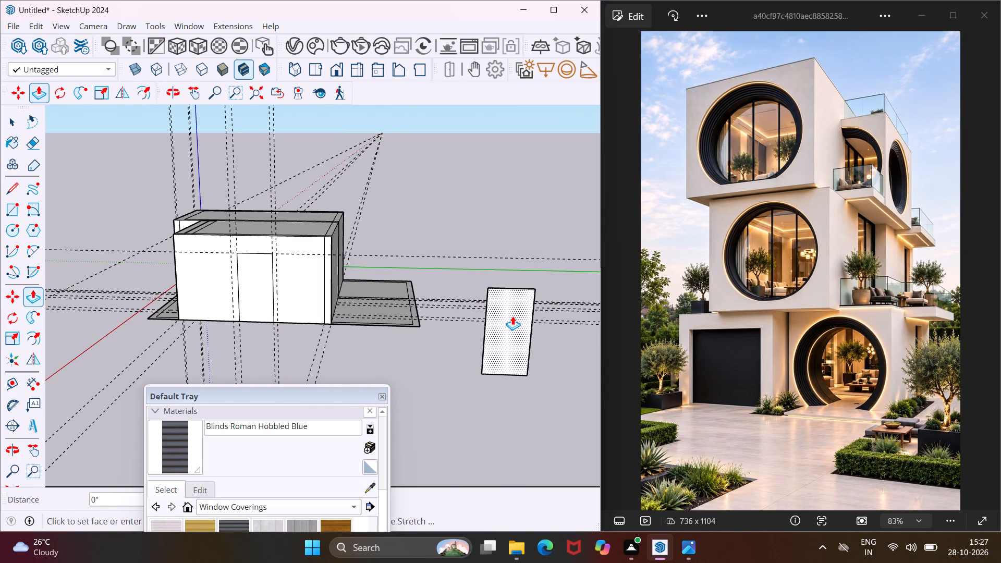
scroll(514, 319, "up", 4)
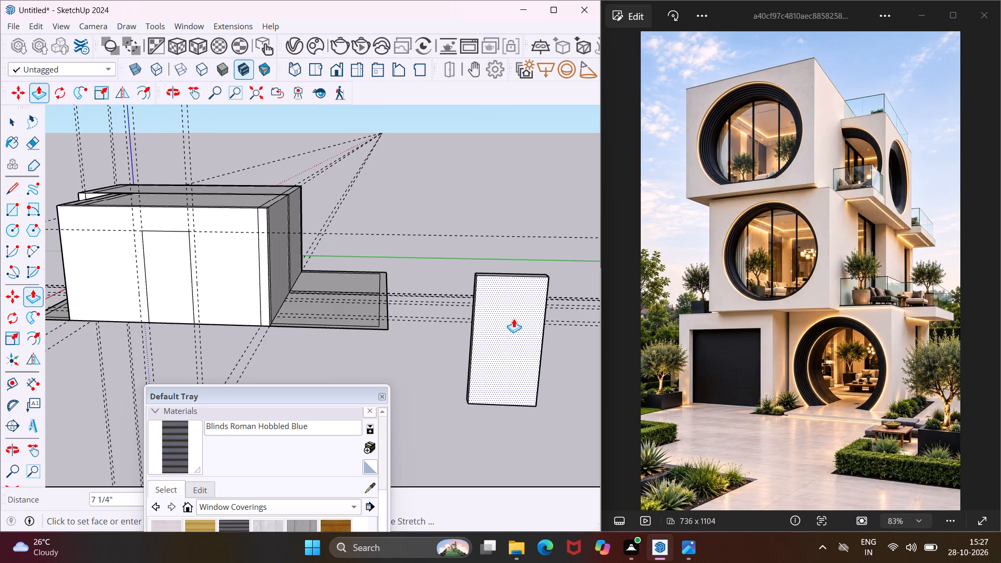
middle_click_drag(514, 319, 570, 402)
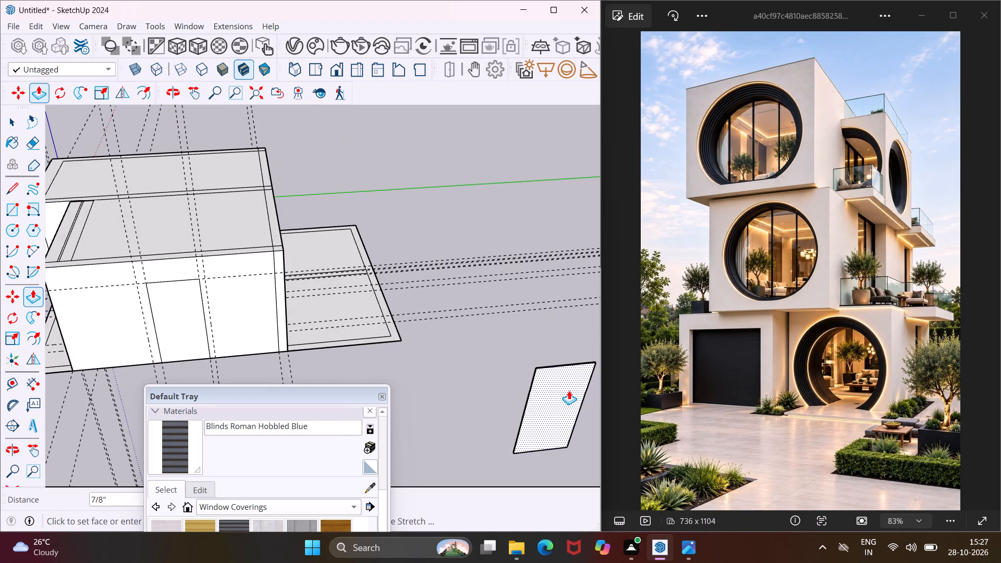
left_click(569, 391)
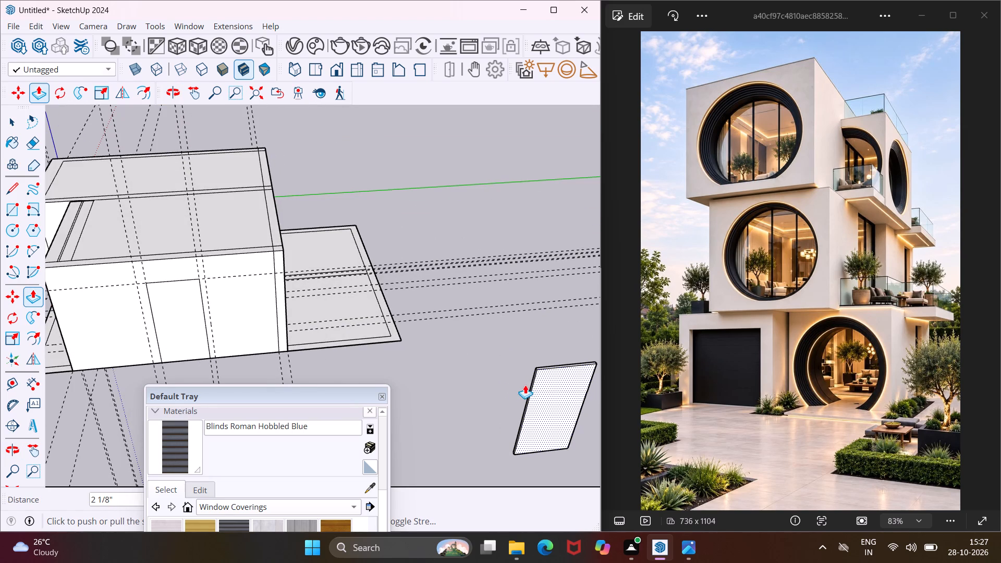
key("Escape")
key("space")
Push the door rectangle in the side wall 9" inward to cut the doorway through the wall.
scroll(199, 298, "up", 4)
left_click(192, 299)
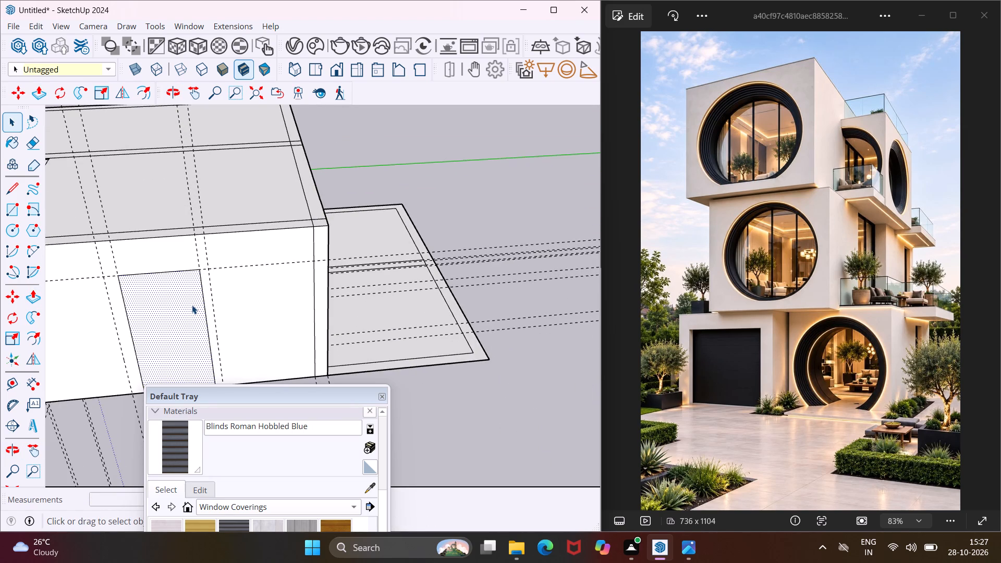
key("p")
left_click(192, 305)
left_click(187, 288)
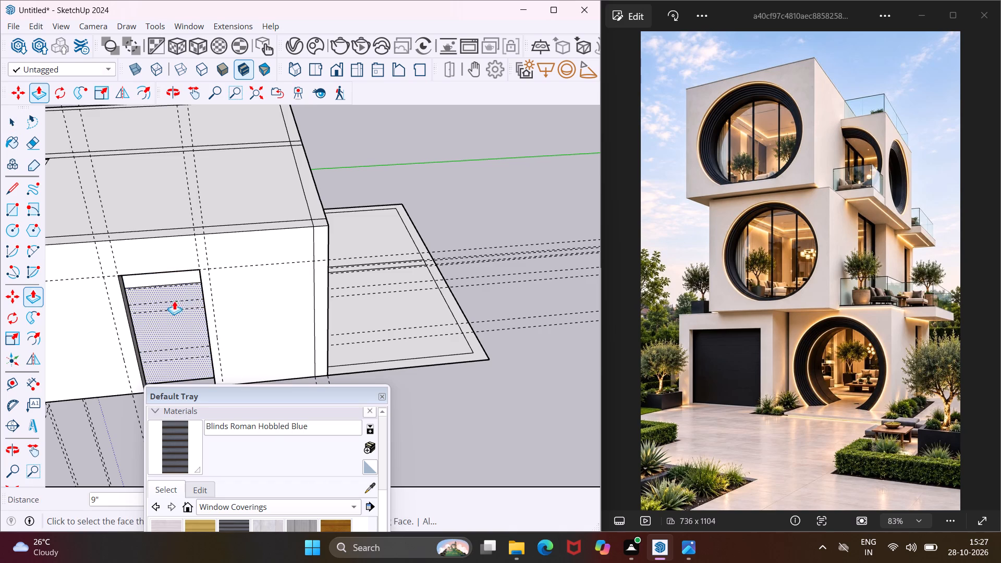
key("Escape")
key("space")
Offset the outline of the separate door panel's front face about 2 3/4" inward to form the frame.
scroll(131, 314, "down", 7)
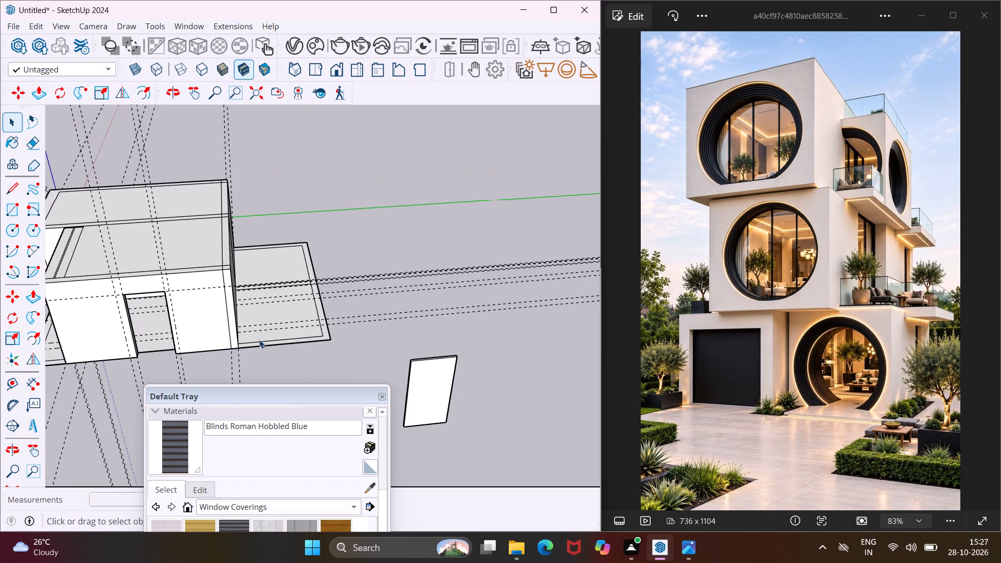
scroll(424, 382, "up", 8)
middle_click_drag(423, 377, 442, 286)
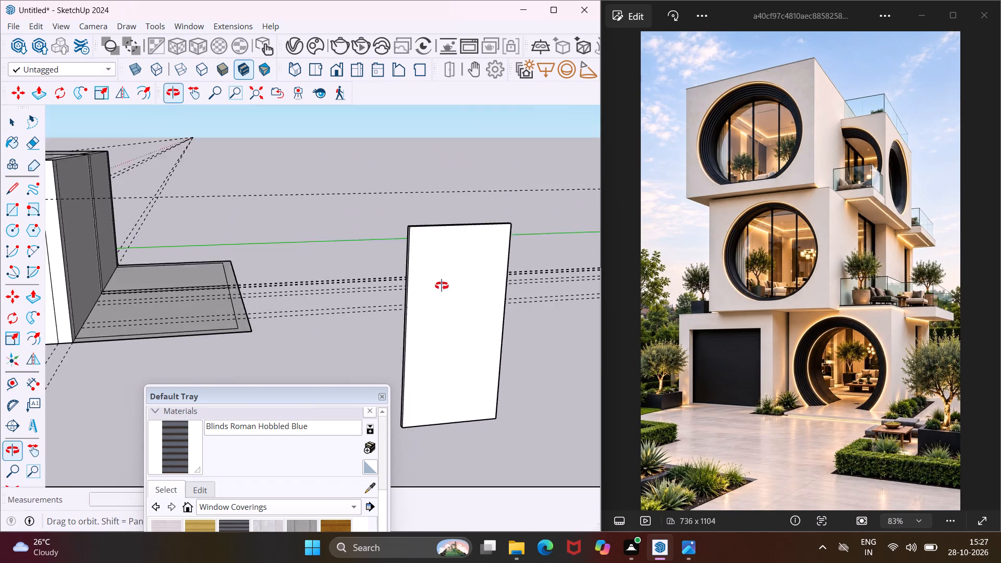
middle_click_drag(442, 286, 442, 285)
left_click(444, 284)
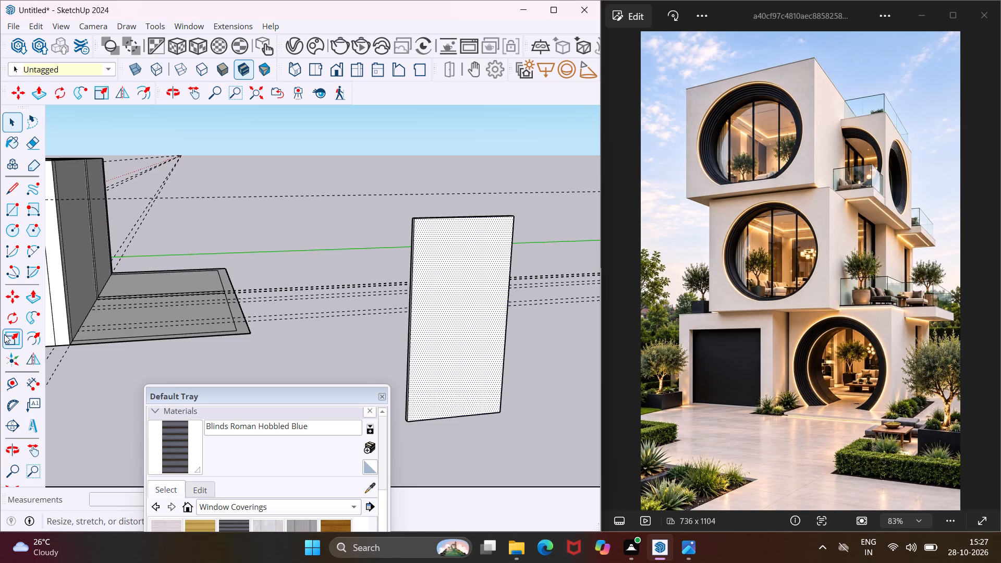
left_click(27, 334)
scroll(385, 265, "up", 4)
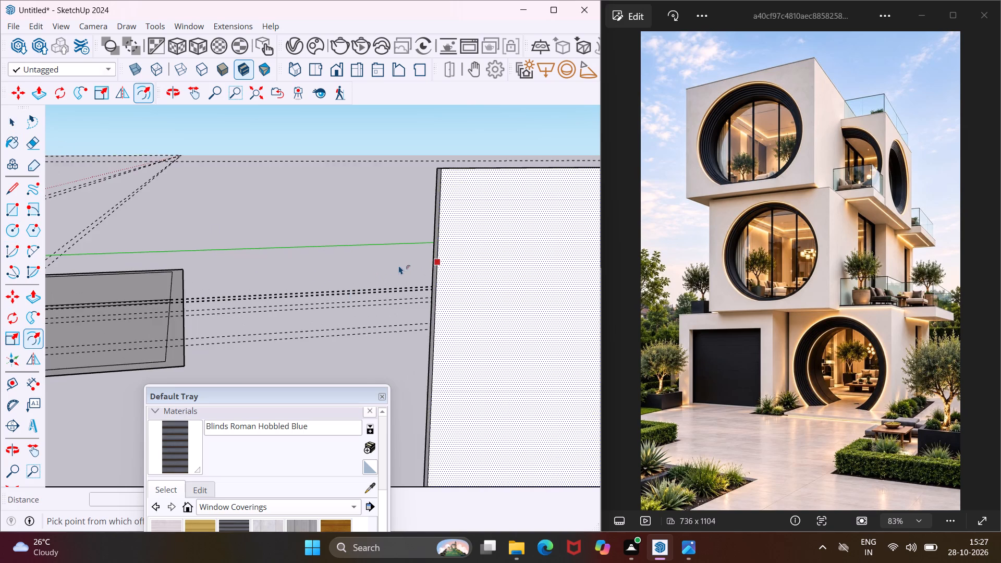
scroll(412, 261, "up", 2)
scroll(411, 259, "down", 3)
left_click(435, 252)
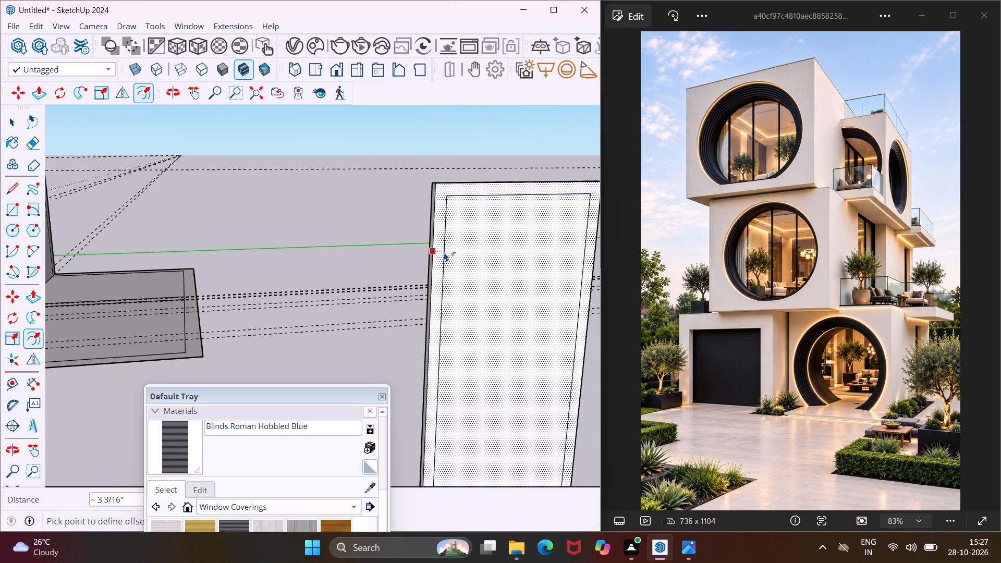
left_click(443, 251)
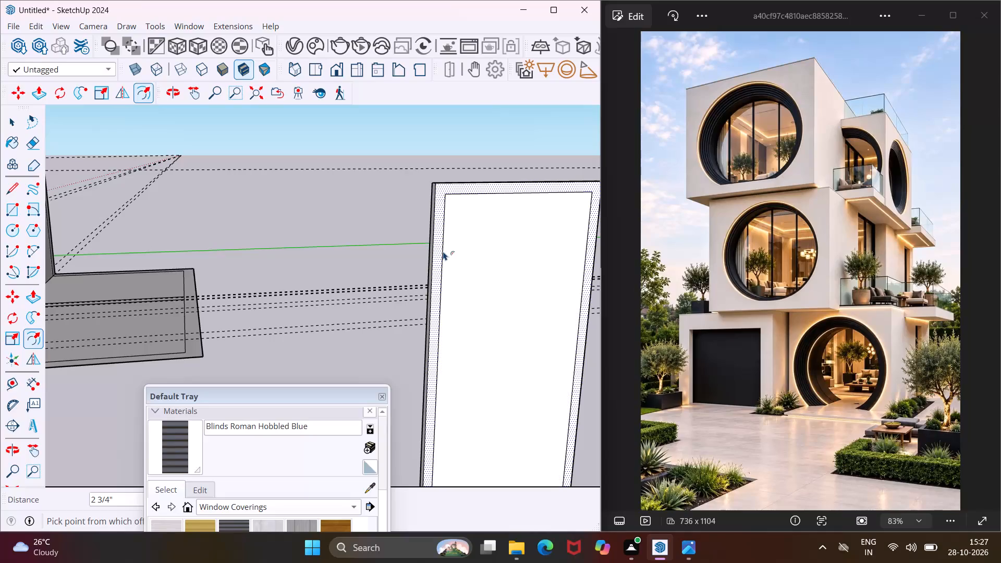
key("Escape")
key("space")
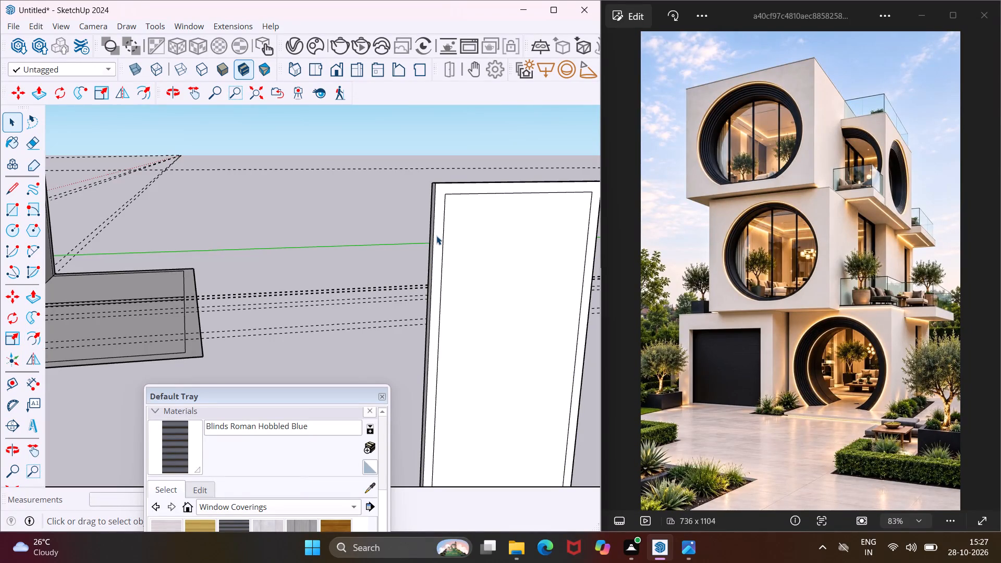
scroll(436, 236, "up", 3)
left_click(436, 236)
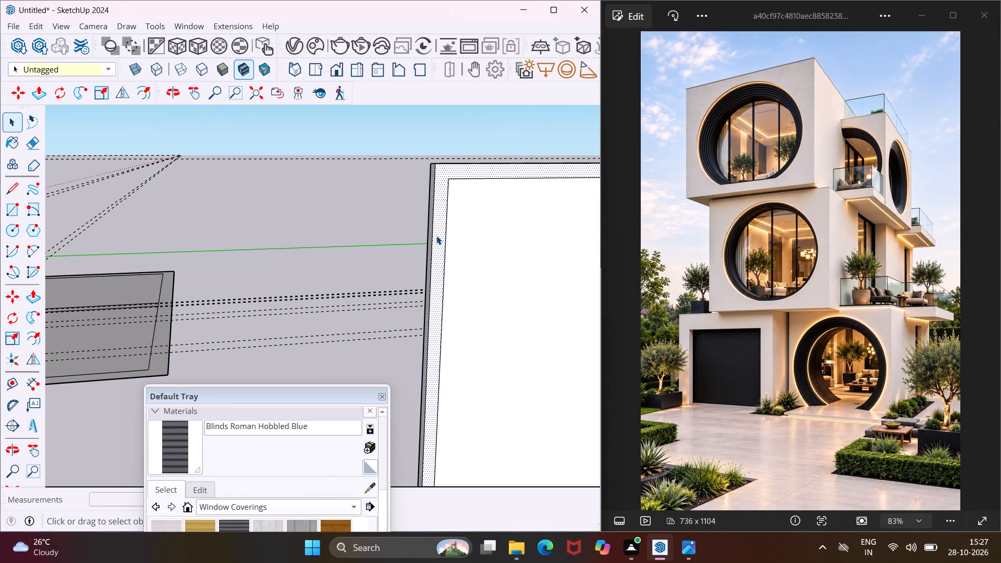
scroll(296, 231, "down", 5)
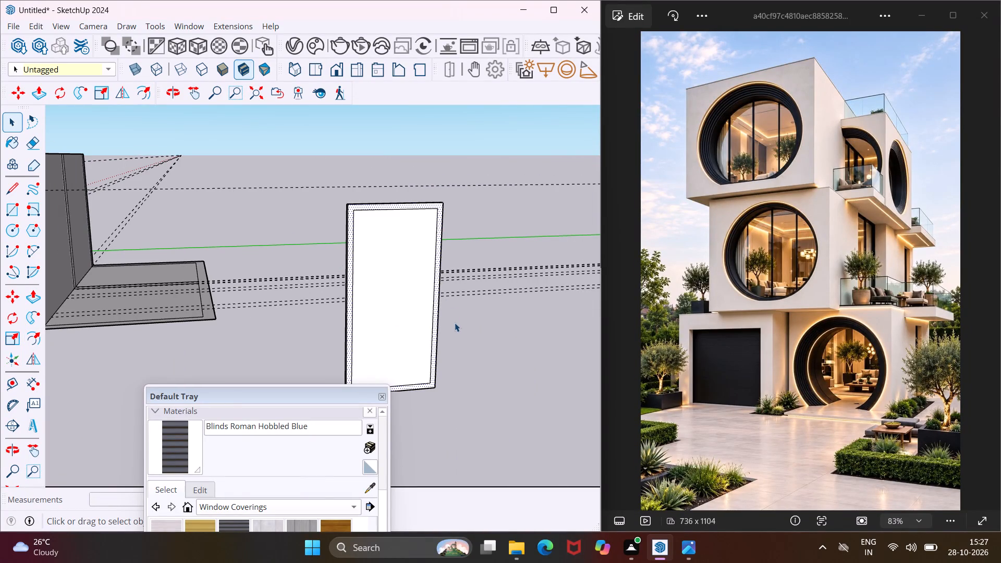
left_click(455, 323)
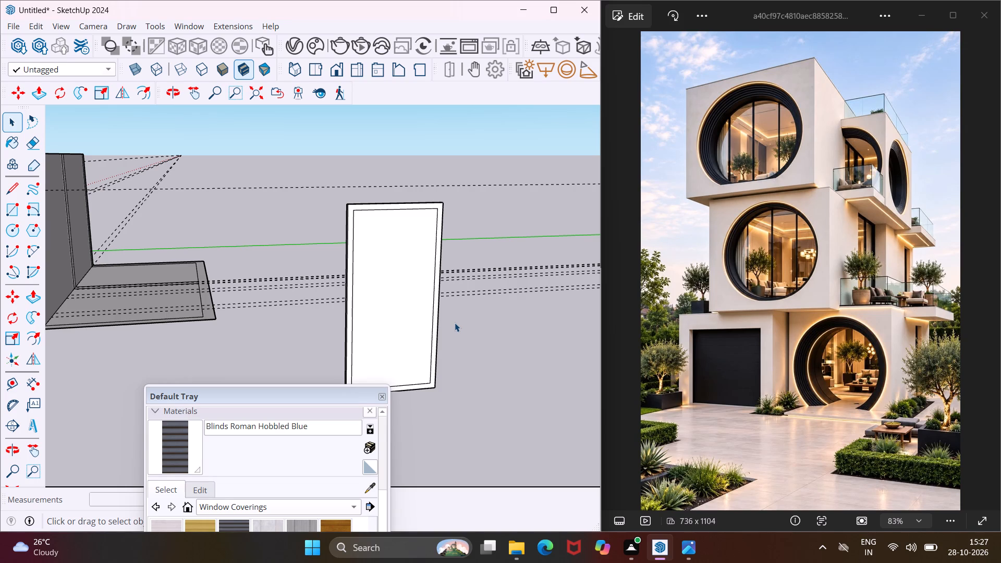
Draw a rectangle about 2 1/16" wide down the middle of the door face, from the inner frame's top edge midpoint to its bottom edge.
left_click(13, 214)
scroll(281, 185, "down", 4)
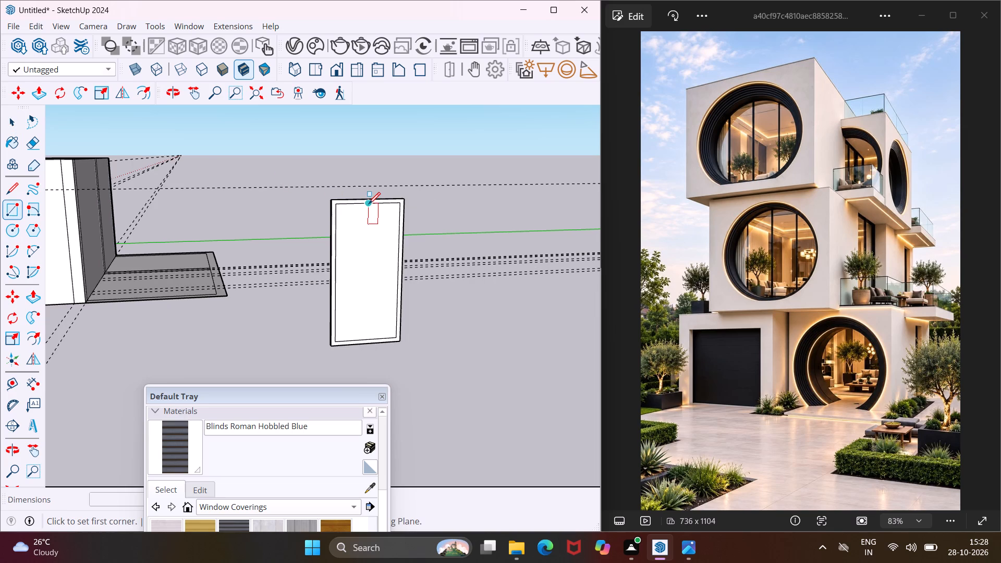
scroll(364, 203, "up", 5)
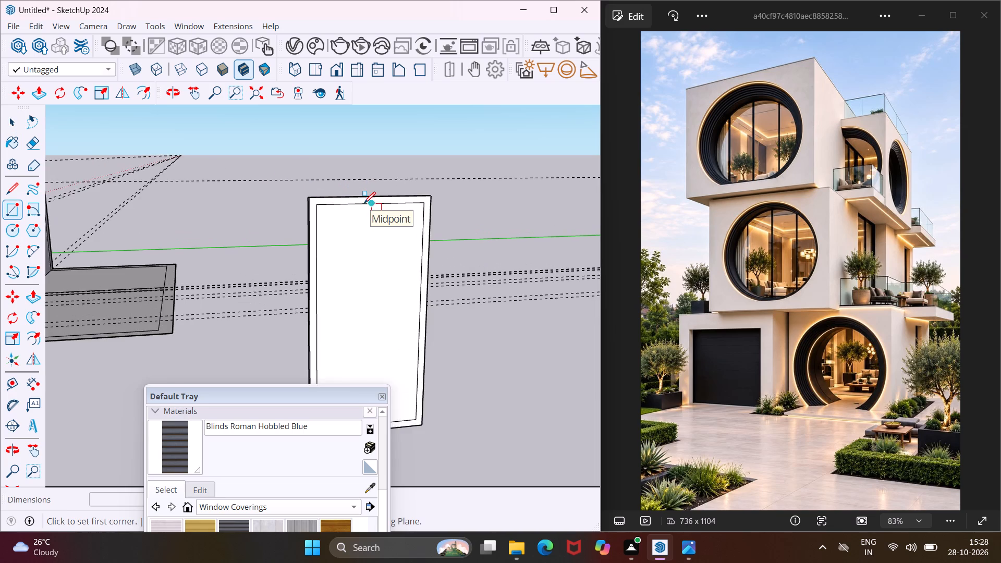
scroll(364, 203, "up", 11)
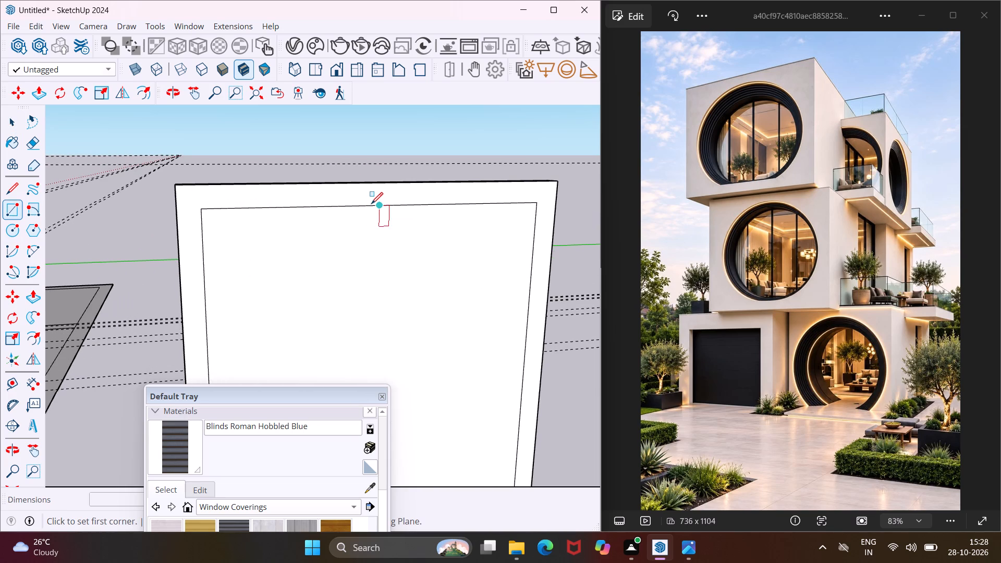
left_click(371, 204)
scroll(389, 228, "down", 13)
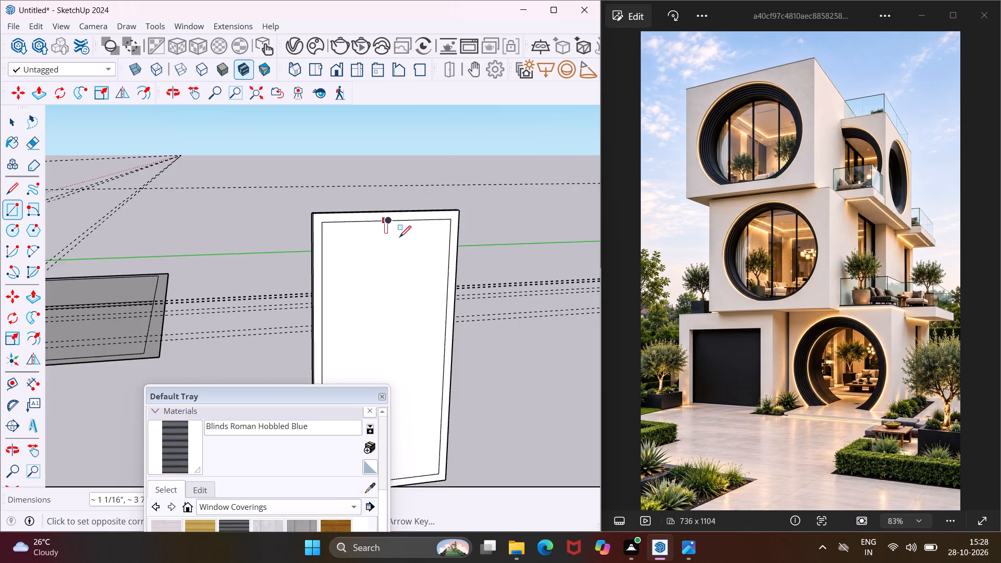
scroll(417, 337, "down", 9)
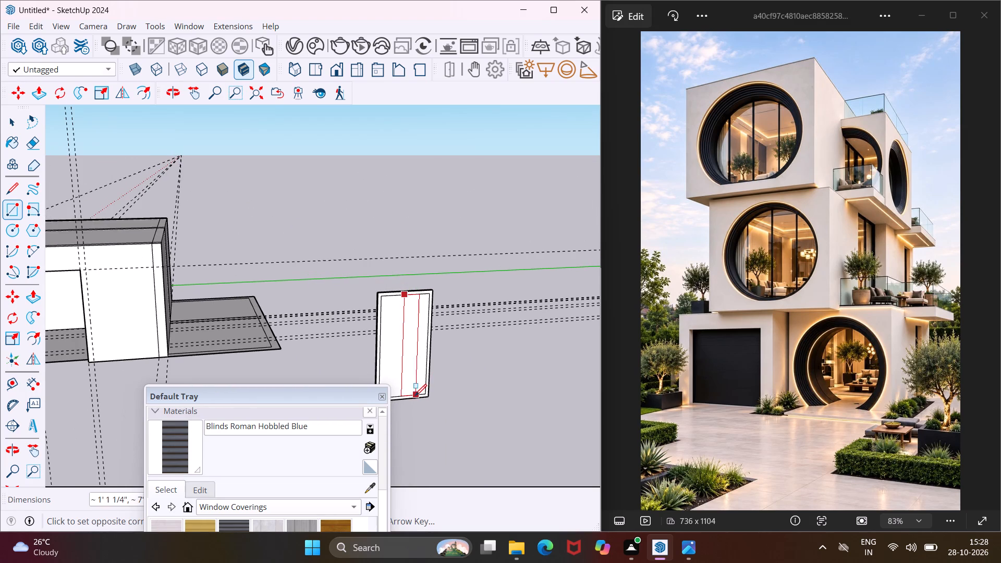
scroll(407, 400, "up", 15)
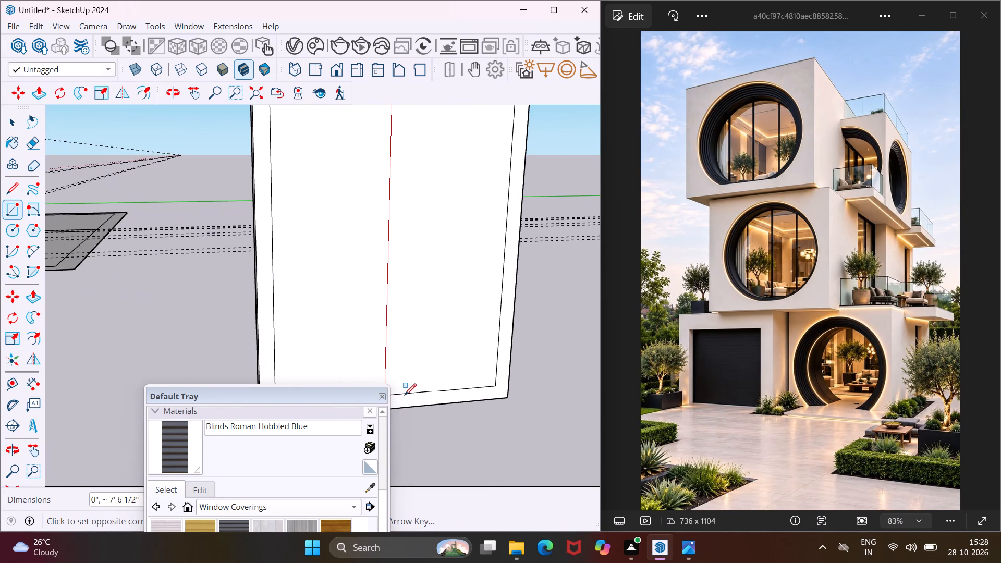
middle_click_drag(405, 395, 407, 265)
scroll(407, 264, "up", 1)
scroll(407, 264, "down", 4)
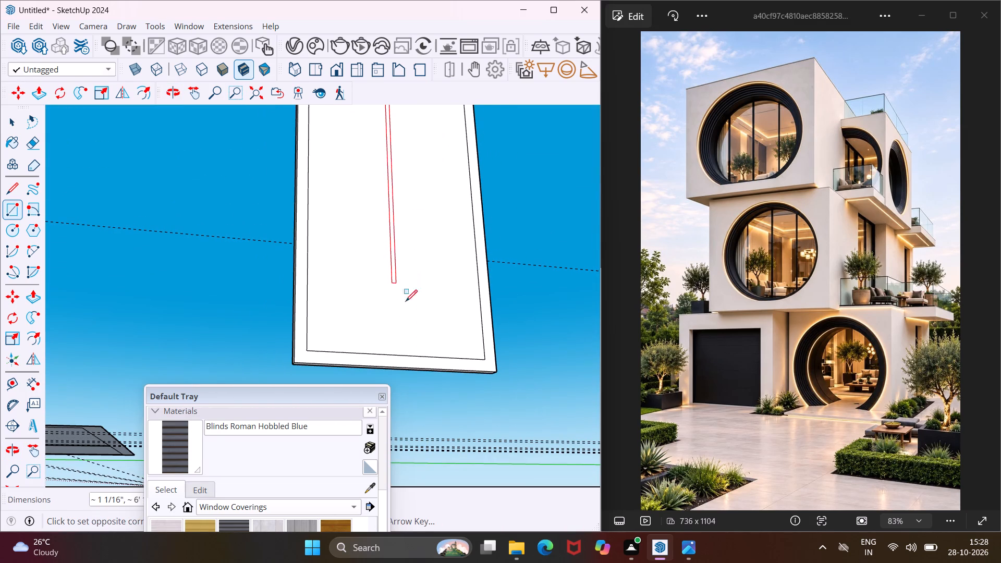
scroll(402, 354, "up", 3)
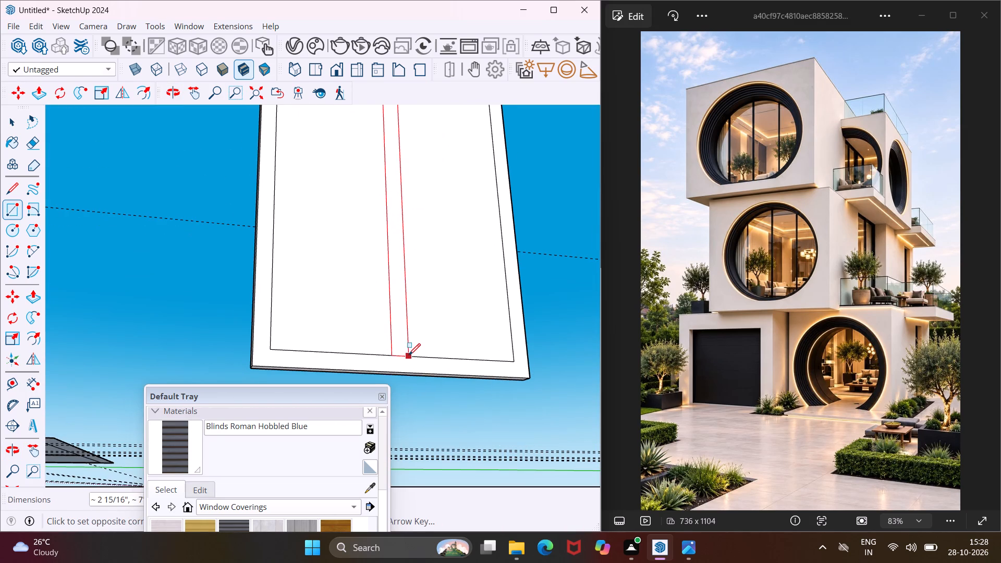
scroll(405, 357, "up", 3)
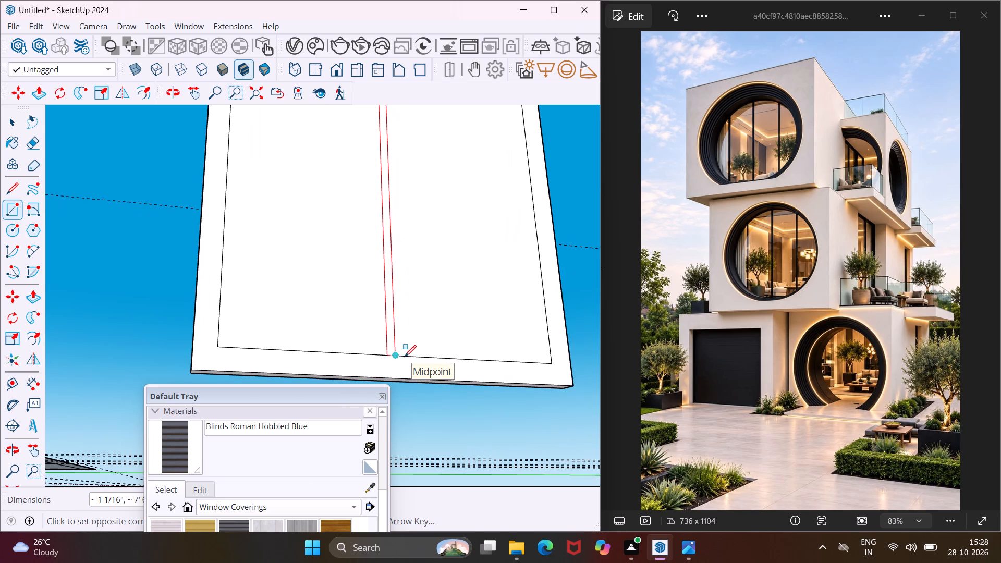
left_click(404, 357)
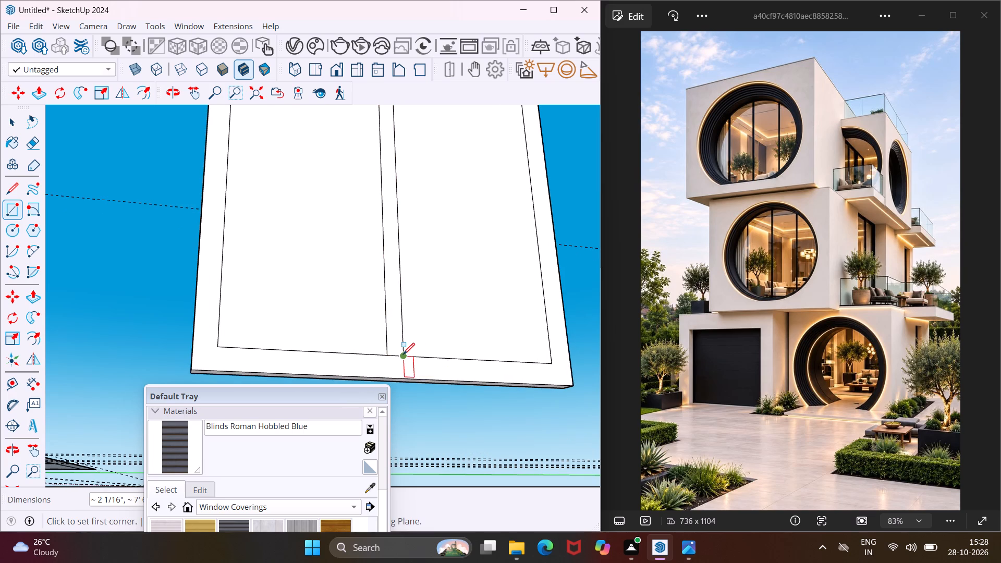
key("Escape")
key("space")
Push/Pull the door's outer frame border outward about 1 7/16" from the panel.
middle_click_drag(397, 321, 435, 474)
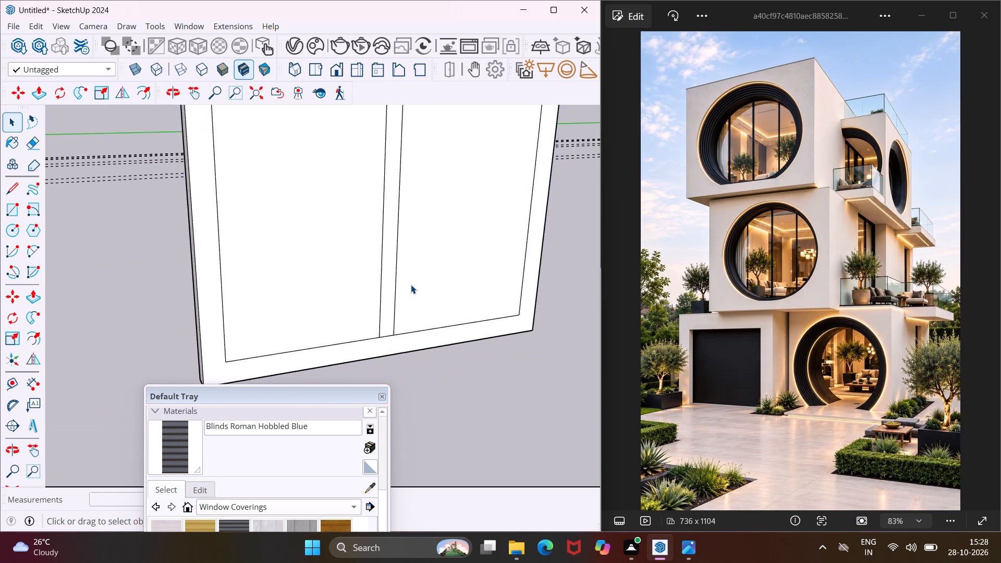
scroll(411, 285, "down", 8)
middle_click_drag(407, 281, 395, 396)
scroll(384, 297, "down", 7)
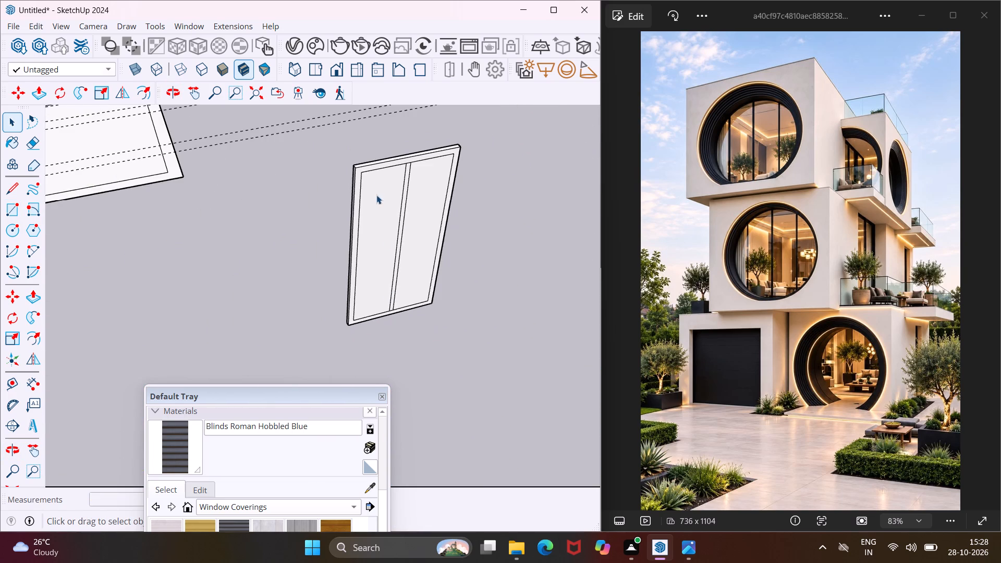
scroll(364, 168, "up", 9)
middle_click_drag(364, 168, 325, 146)
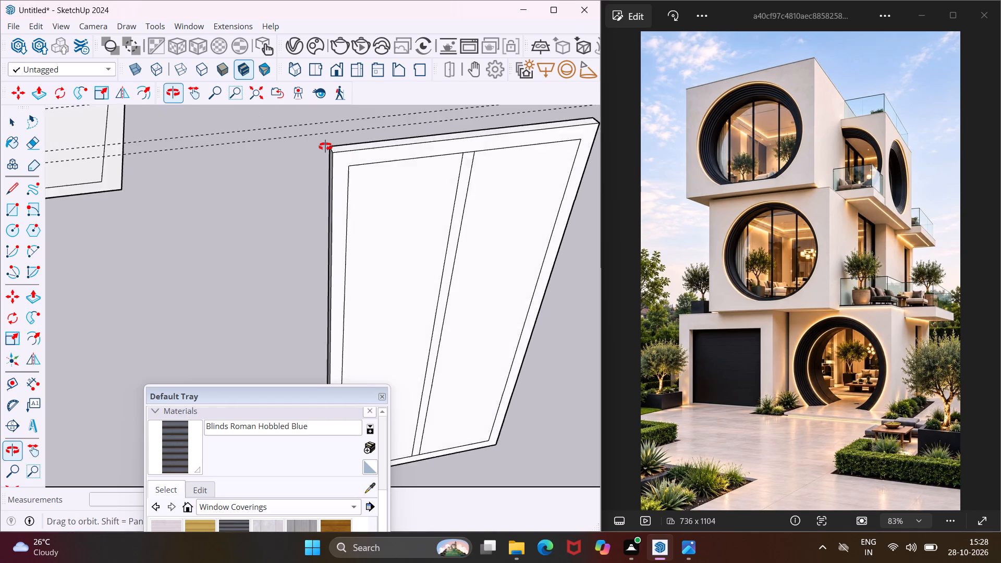
middle_click_drag(325, 146, 304, 138)
scroll(323, 151, "up", 5)
left_click(334, 154)
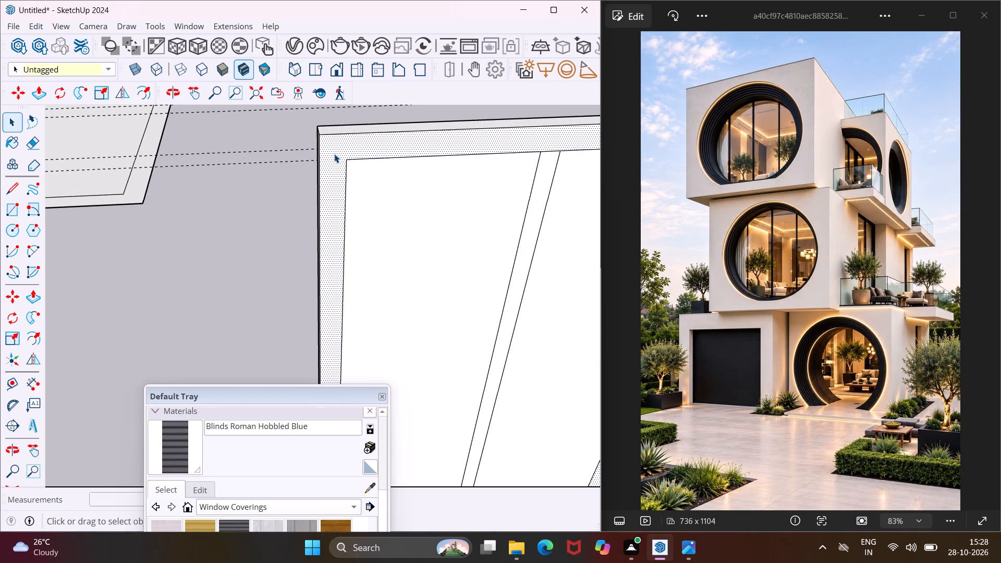
key("p")
left_click(334, 154)
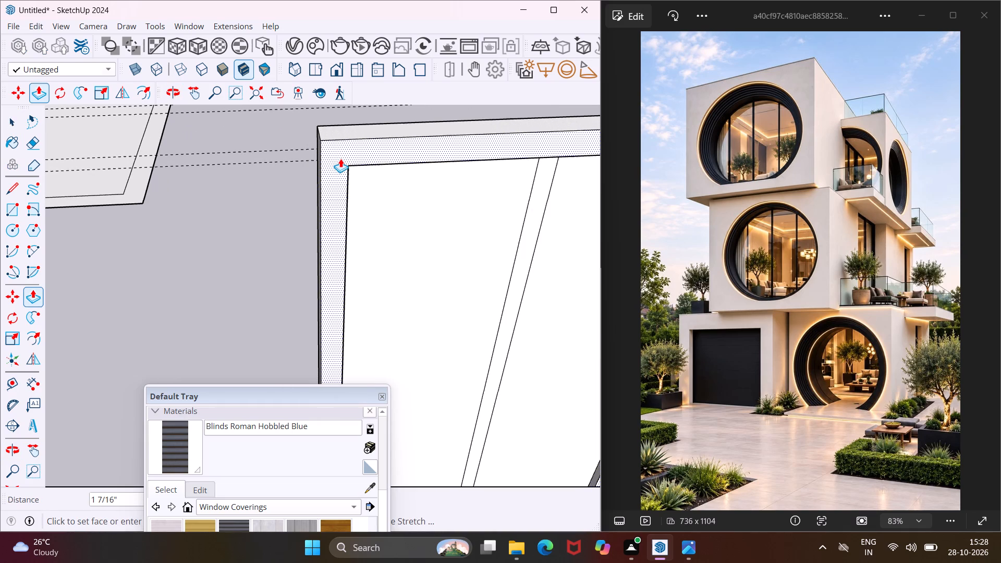
left_click(340, 158)
scroll(342, 150, "down", 7)
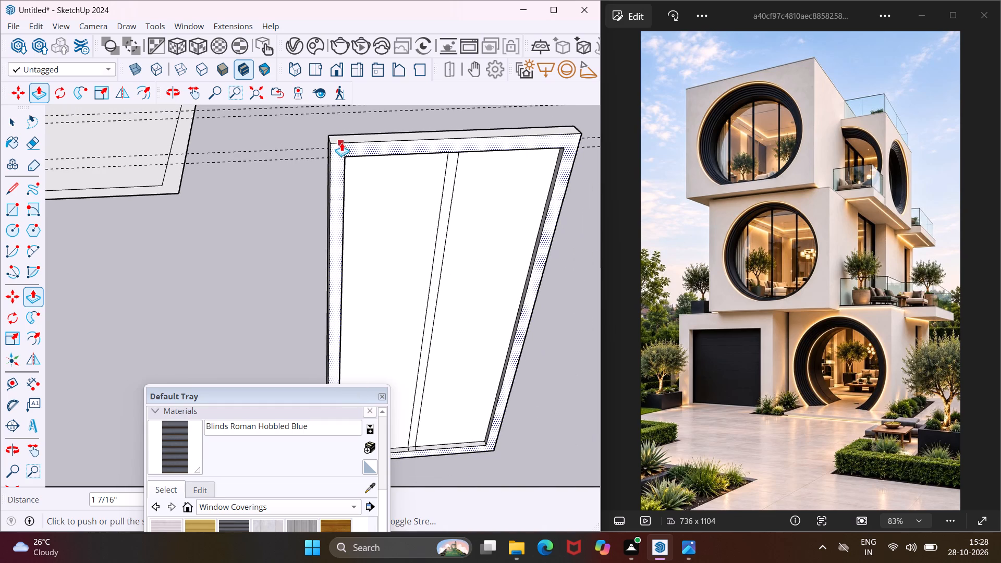
key("Escape")
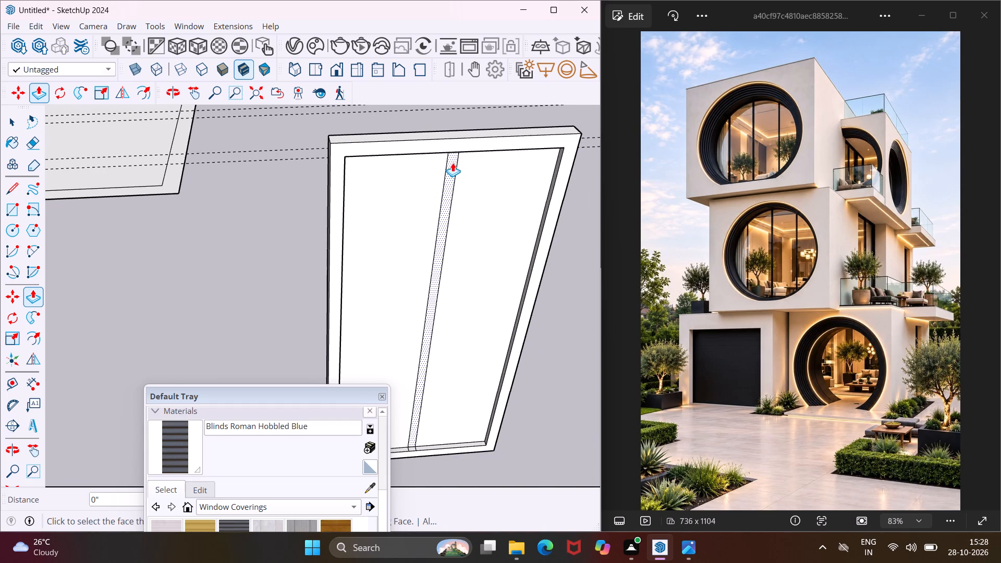
Push/Pull the central mullion strip outward by the same 1 7/16" as the frame.
double_click(451, 162)
key("Escape")
key("space")
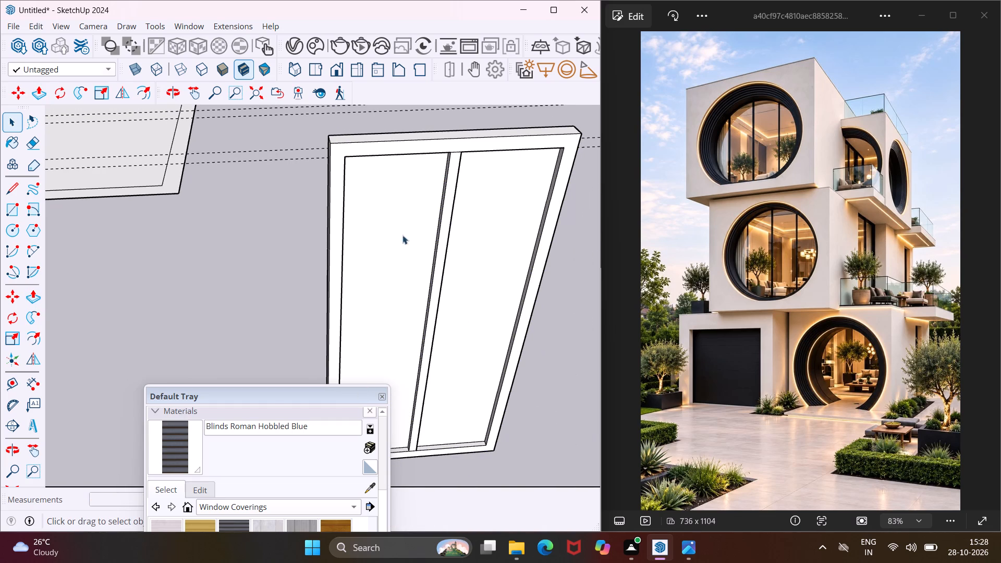
Paint the door frame's front, top and one outer side face with Color M08 from the Colors collection.
left_click_drag(270, 398, 249, 304)
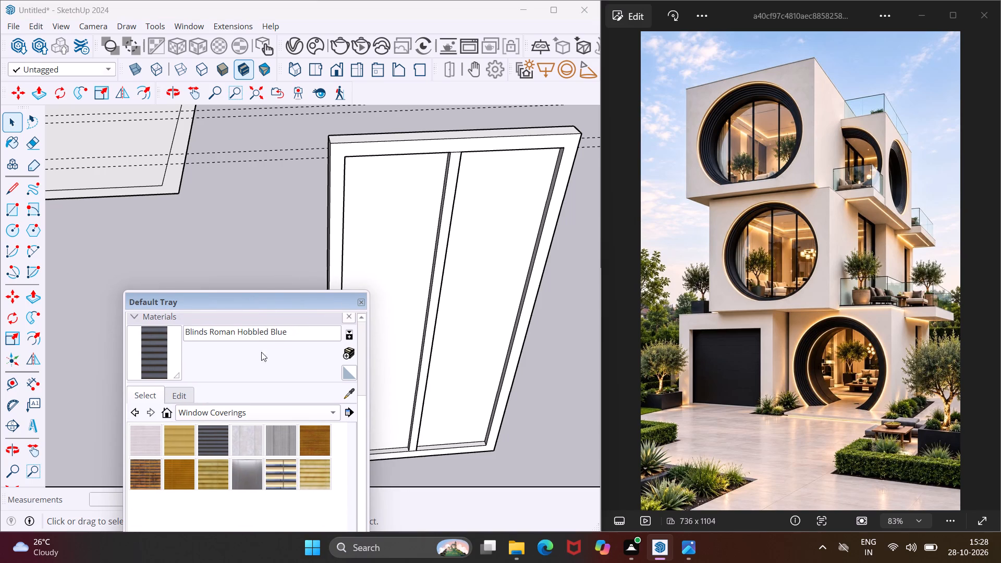
left_click(309, 416)
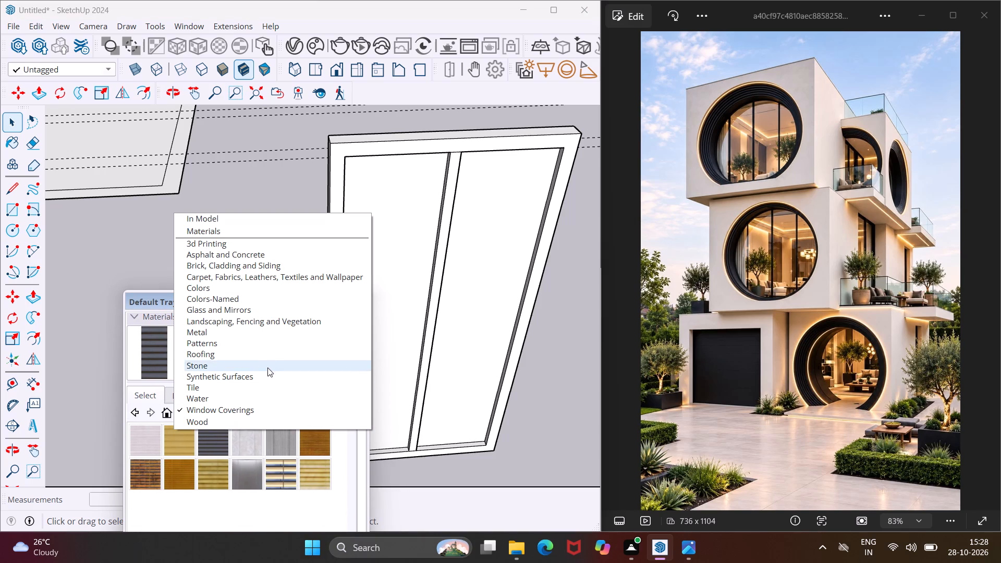
left_click(264, 291)
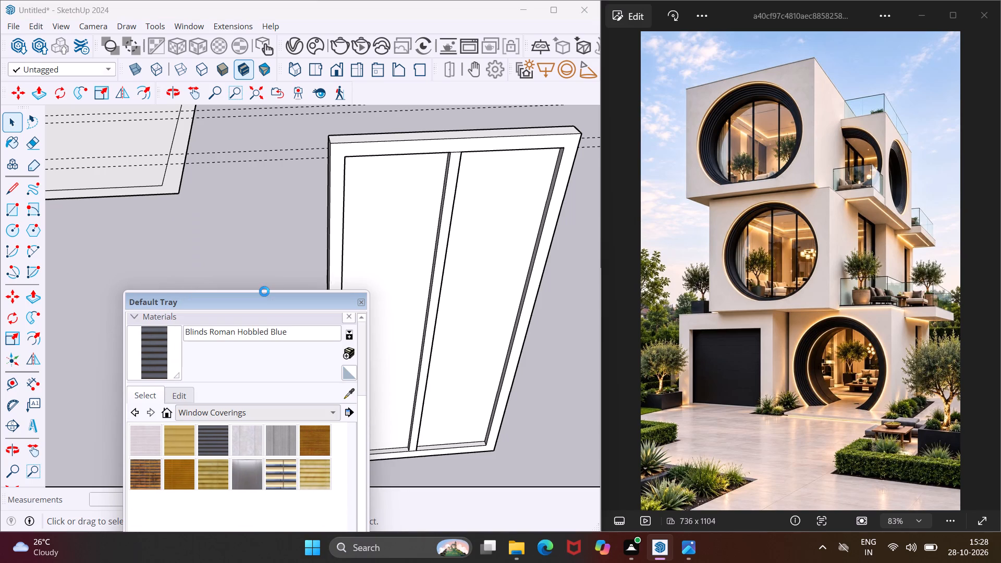
scroll(246, 410, "down", 5)
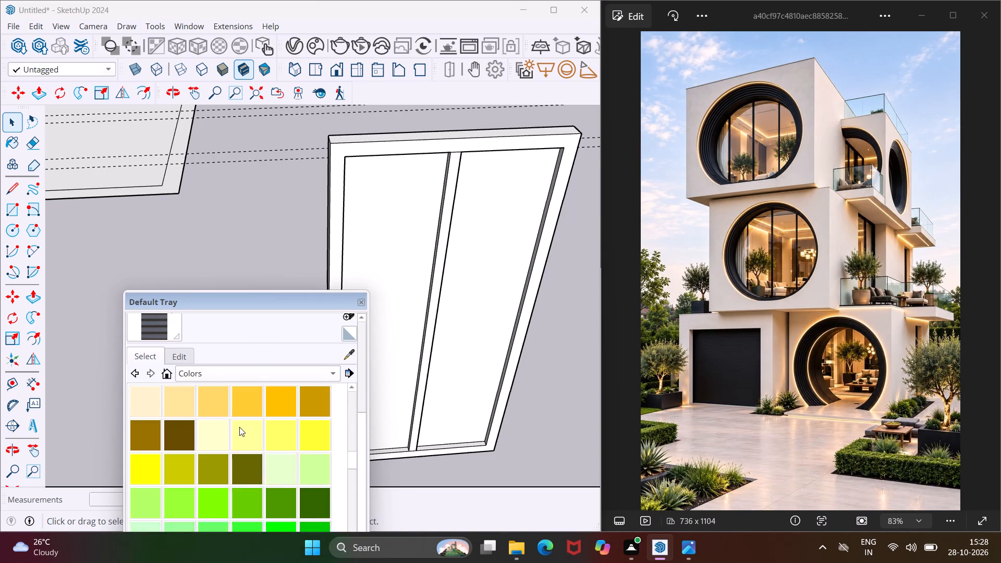
scroll(239, 427, "down", 12)
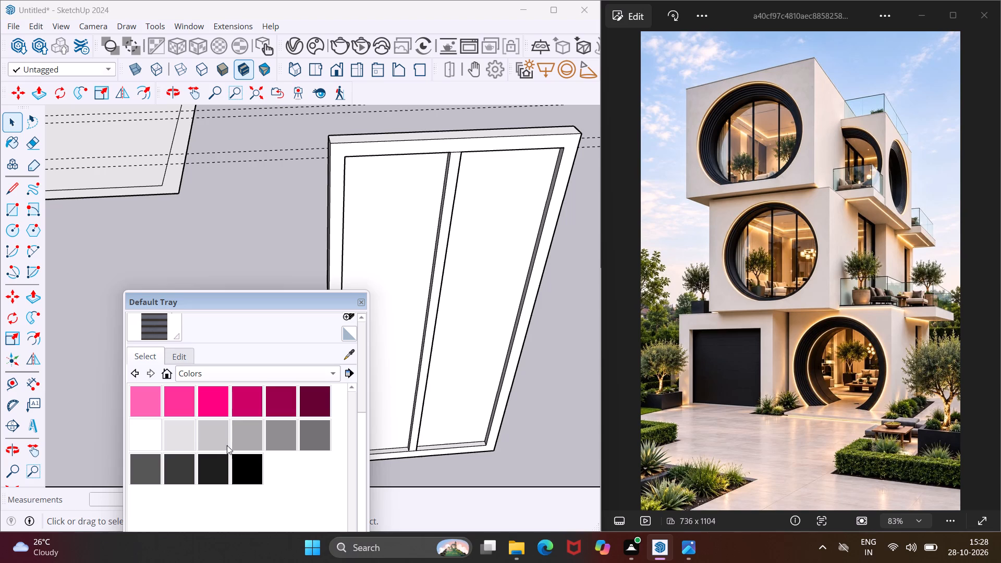
left_click(221, 467)
scroll(349, 134, "up", 2)
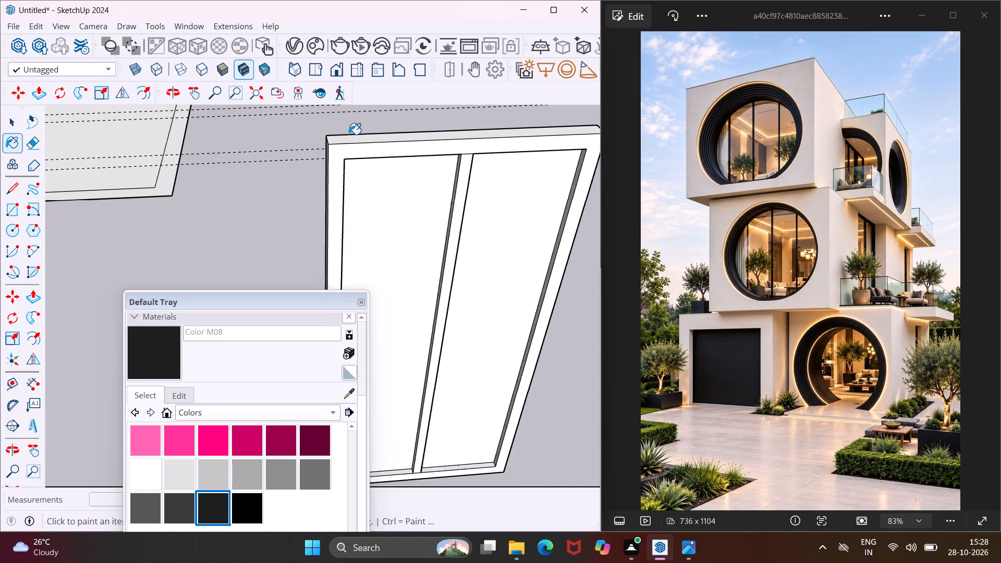
scroll(349, 134, "up", 6)
left_click(348, 145)
left_click(334, 170)
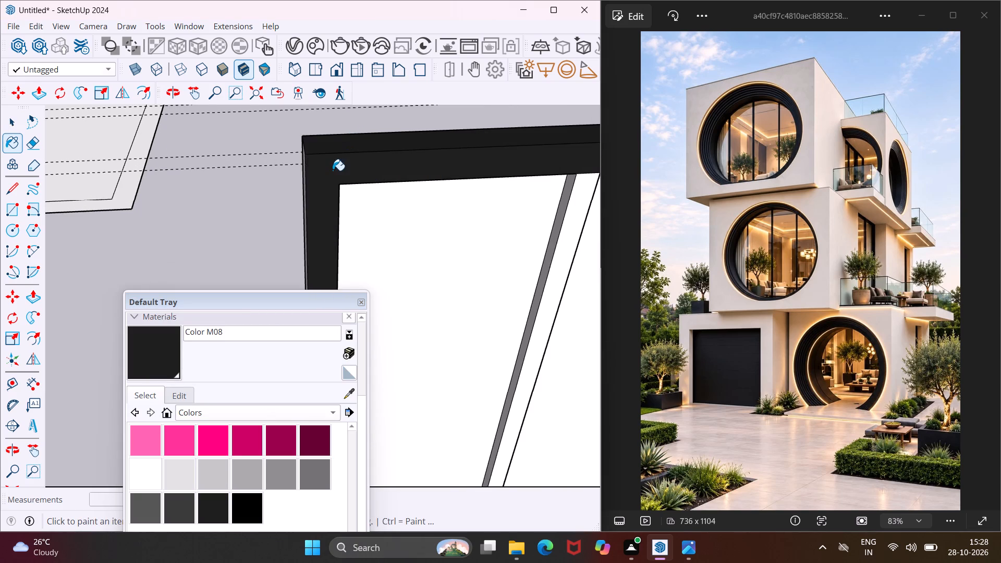
middle_click_drag(333, 170, 505, 131)
left_click(267, 203)
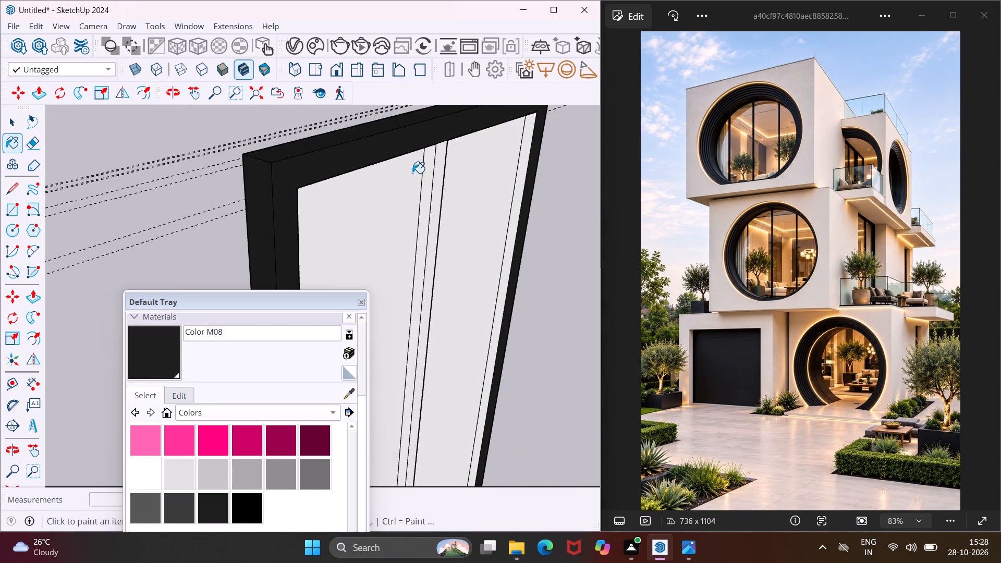
Paint the mullion's front and one side, the adjoining inner frame side and both inner bottom ledges with Color M08.
scroll(460, 161, "up", 3)
left_click(432, 156)
left_click(416, 153)
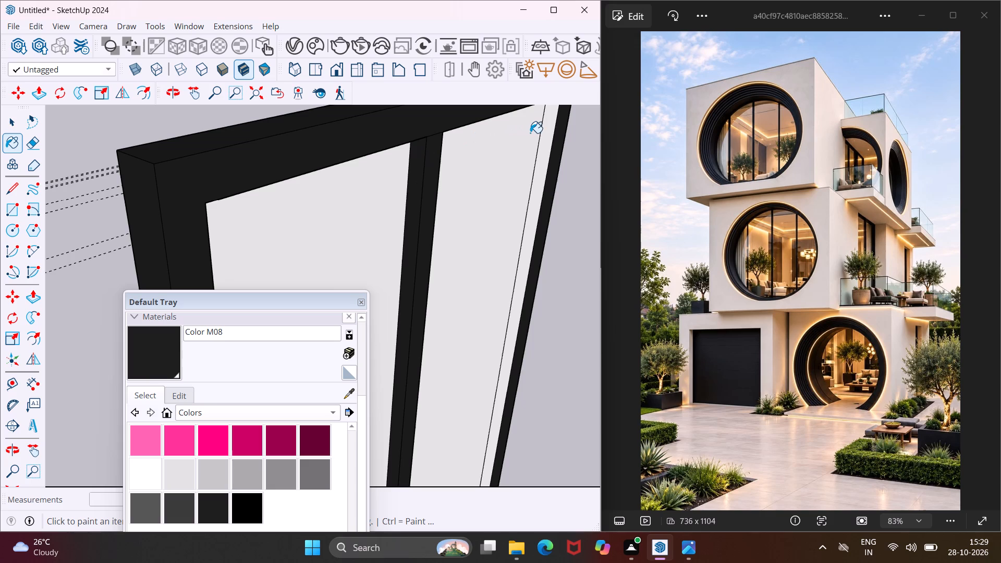
left_click(552, 138)
scroll(406, 141, "down", 13)
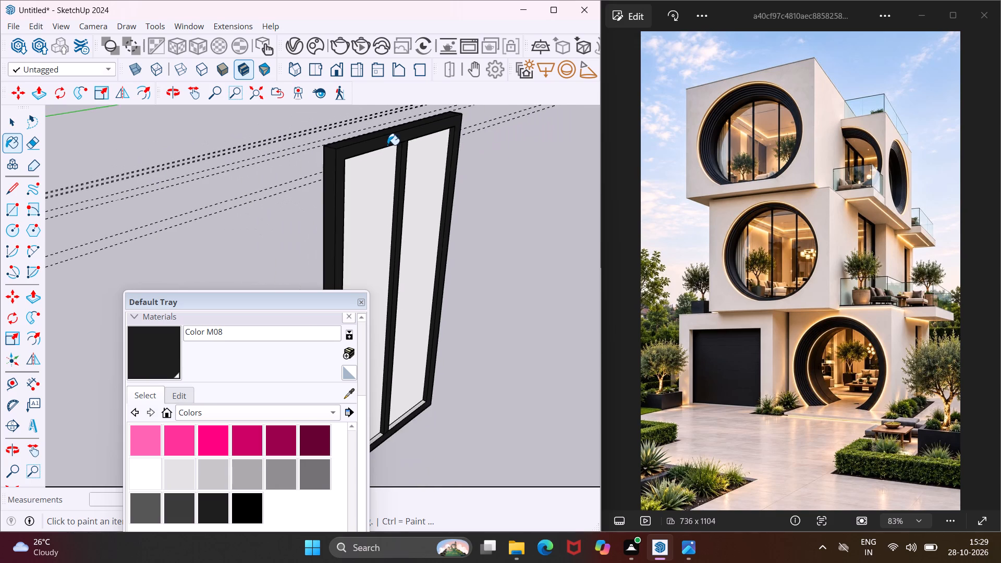
scroll(387, 145, "down", 3)
scroll(390, 366, "up", 9)
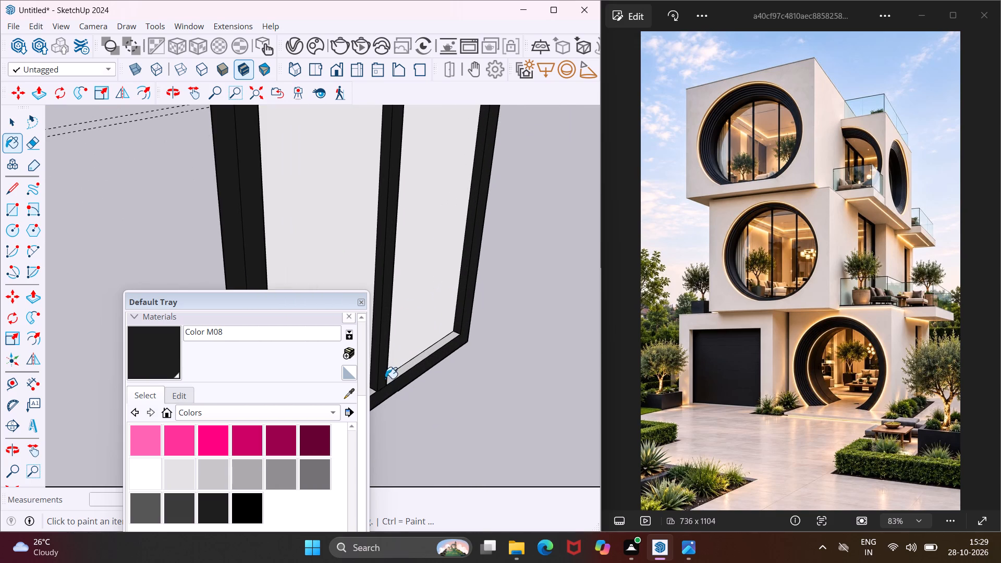
scroll(385, 378, "down", 4)
left_click(374, 389)
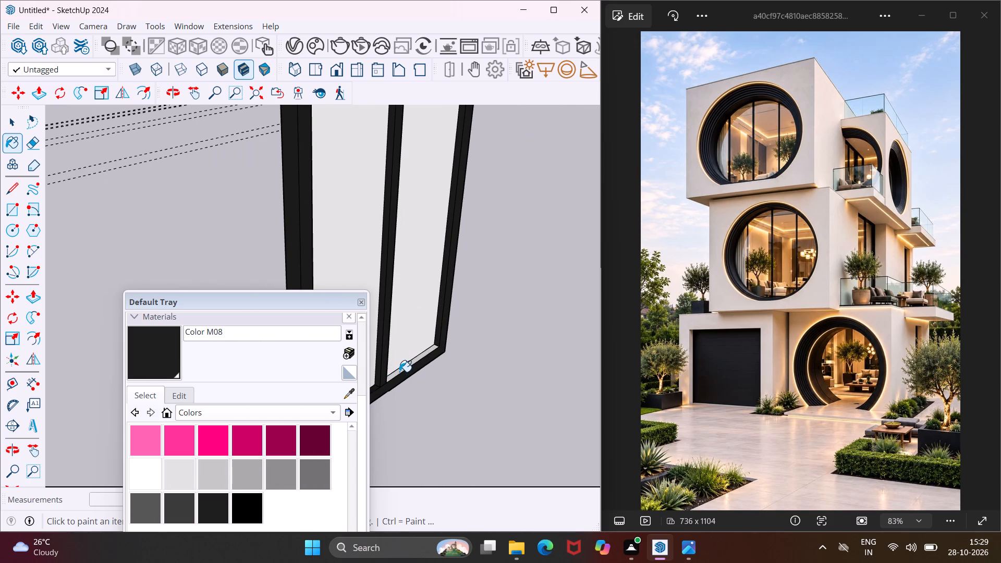
left_click(399, 372)
Paint the frame's opposite outer and inner sides, the mullion's other side and the door's underside with Color M08.
scroll(420, 353, "up", 1)
middle_click_drag(398, 351, 185, 336)
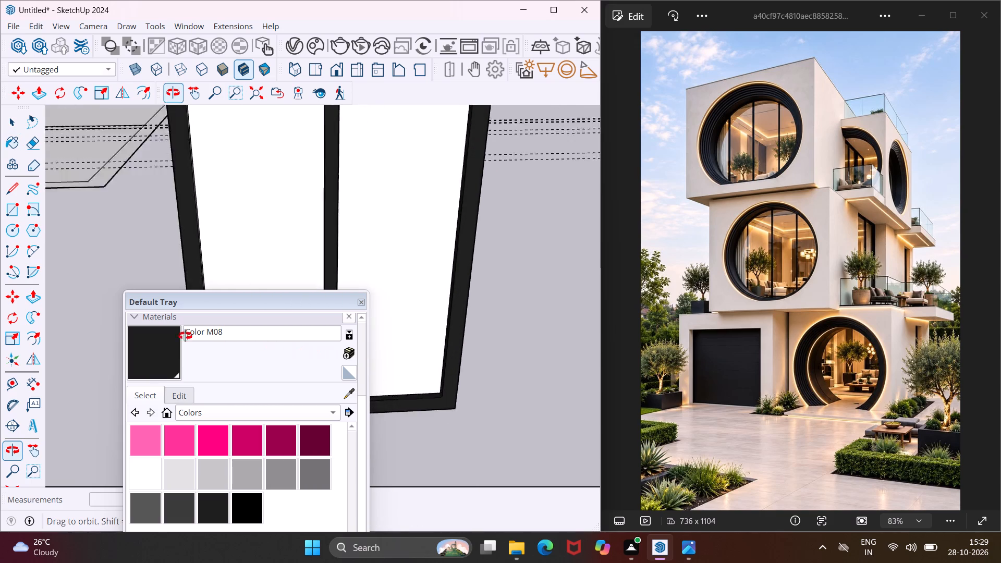
middle_click_drag(185, 336, 22, 331)
left_click(390, 186)
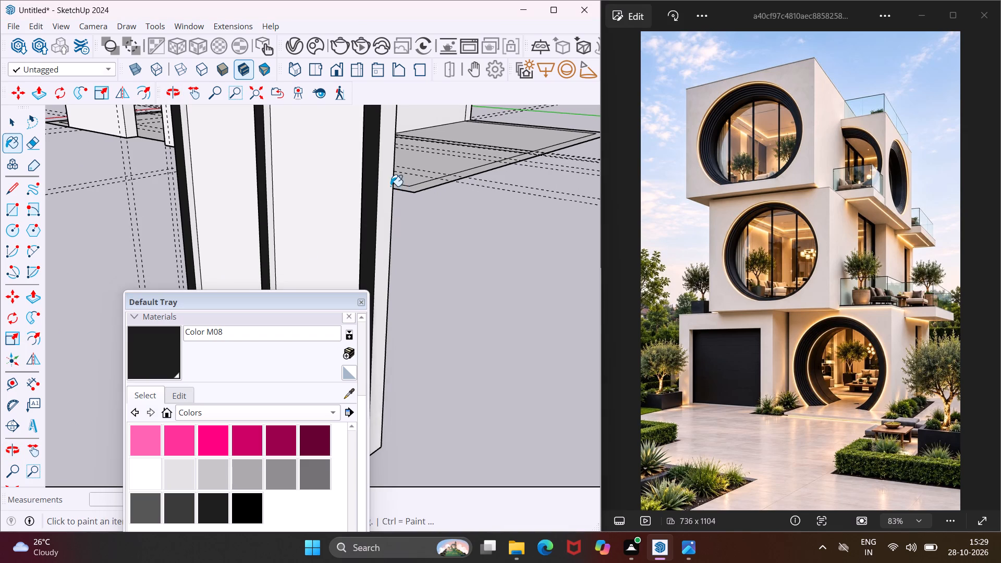
scroll(276, 198, "up", 3)
left_click(265, 189)
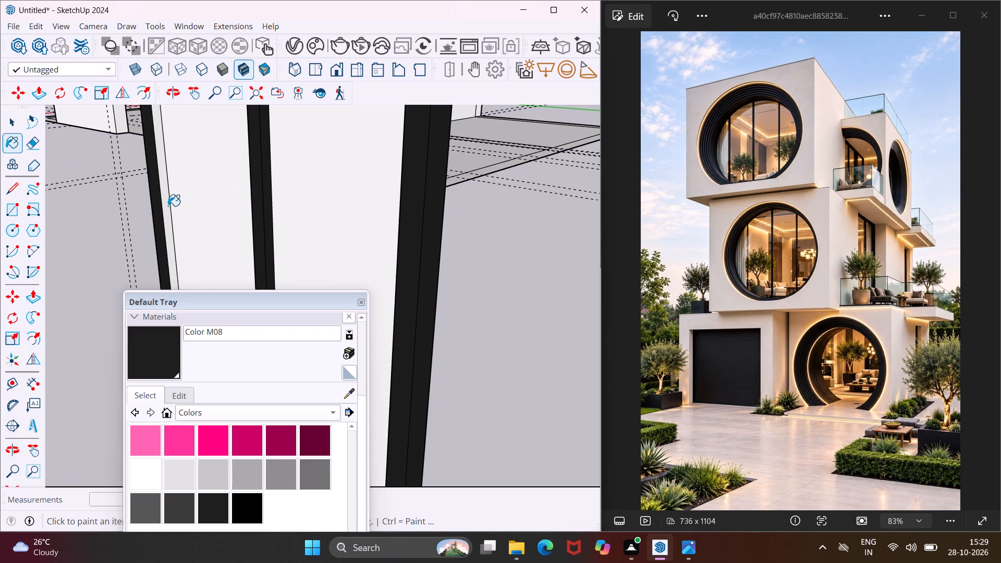
left_click(166, 203)
middle_click_drag(165, 202, 635, 102)
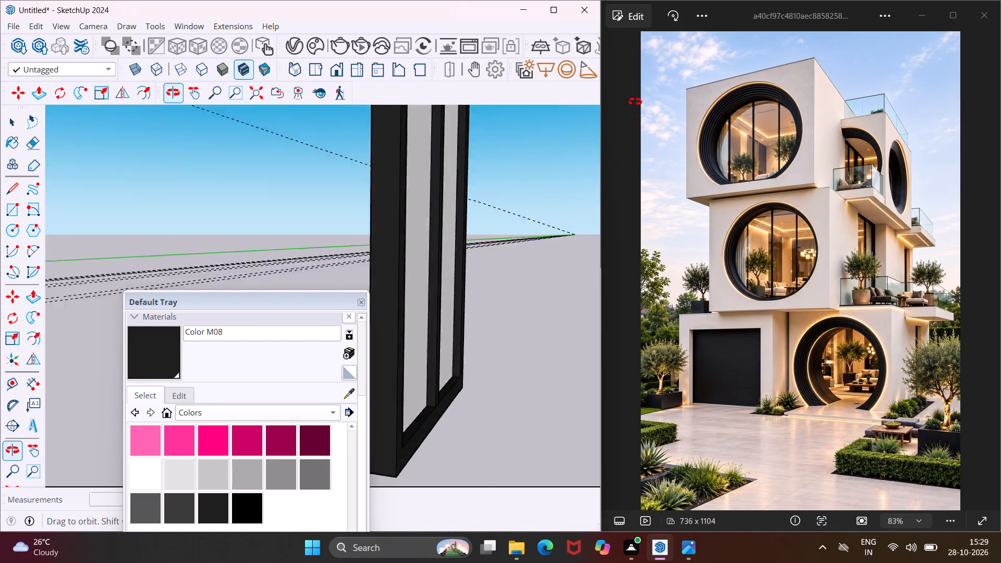
middle_click_drag(635, 102, 633, 0)
left_click(426, 398)
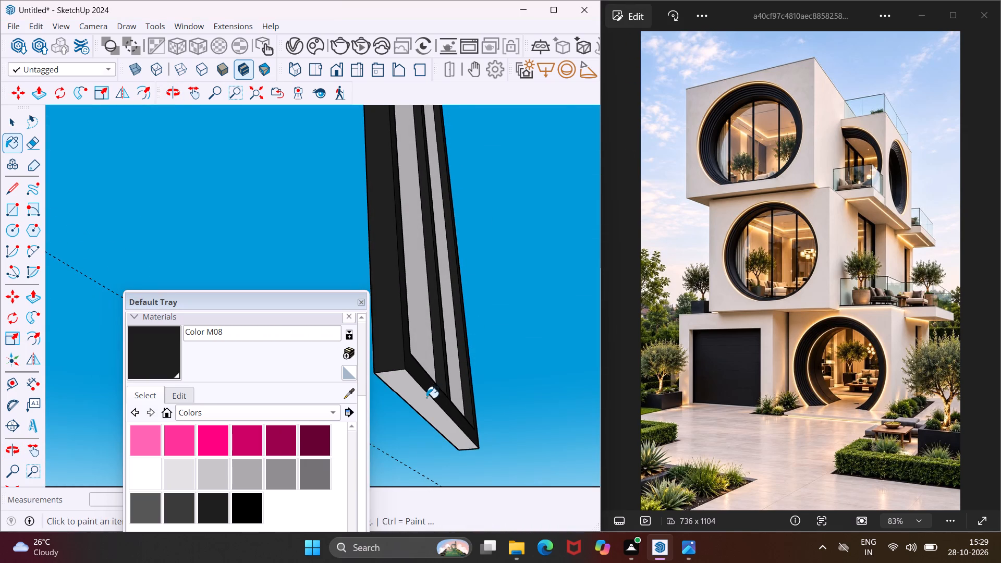
Paint the door's back face and both front glass panes with Mirror 02 from the Glass and Mirrors collection.
middle_click_drag(432, 368, 470, 521)
scroll(458, 276, "up", 1)
middle_click_drag(458, 286, 510, 485)
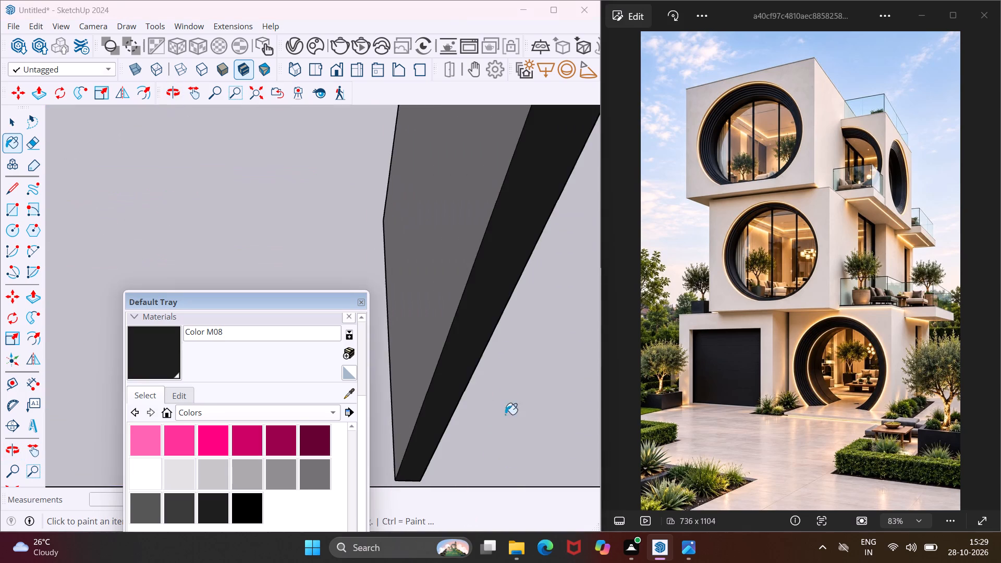
scroll(492, 350, "down", 12)
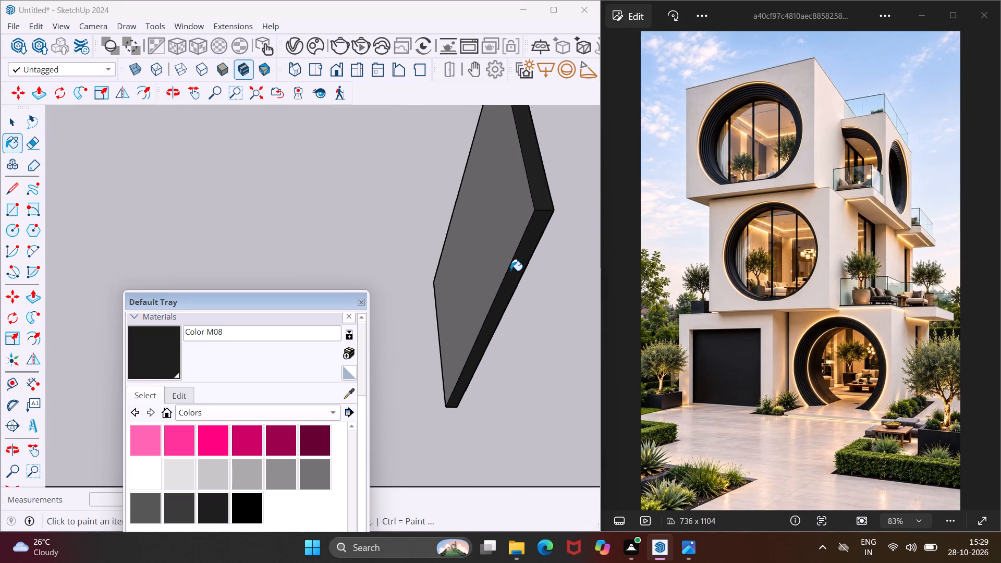
key("Escape")
key("space")
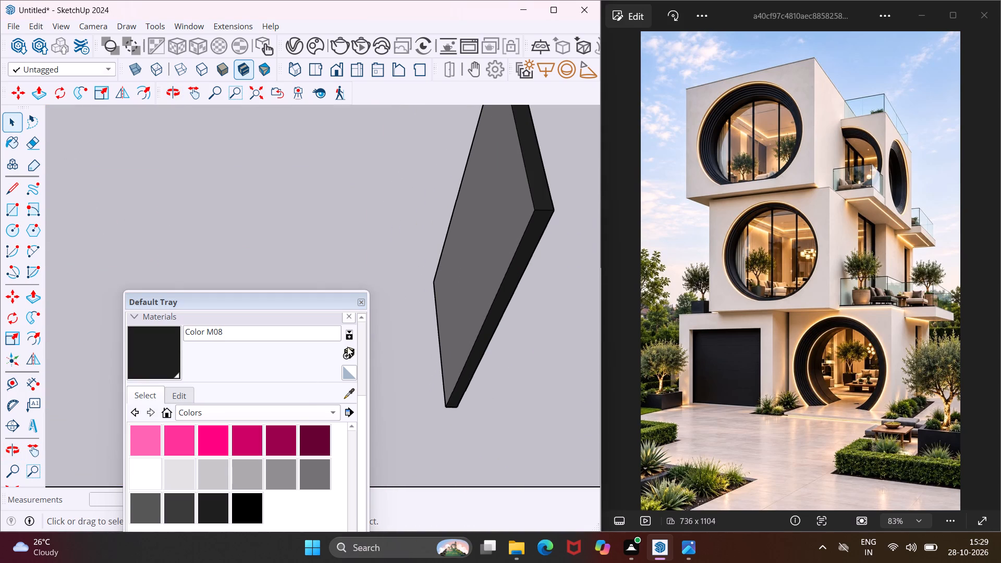
left_click(324, 408)
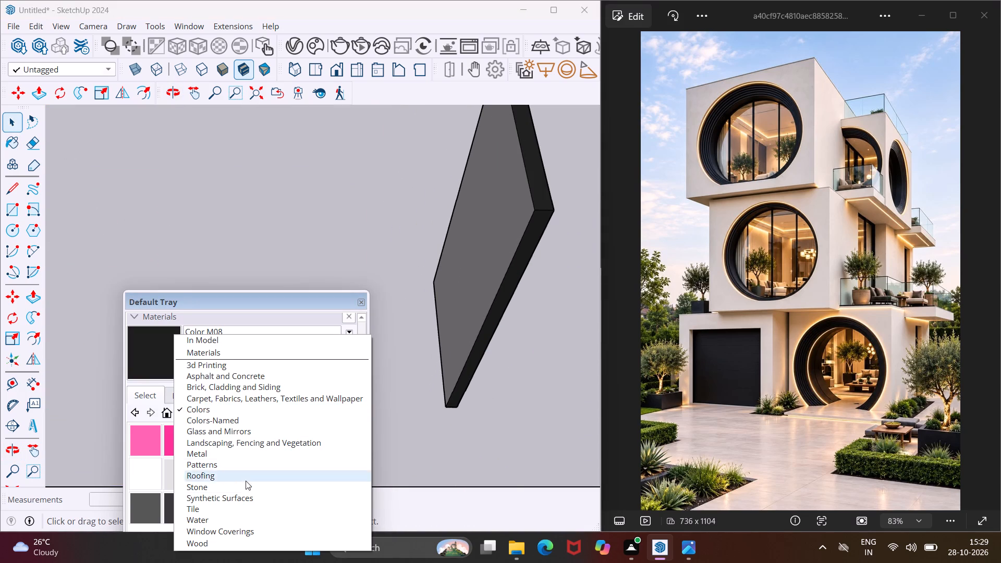
left_click(238, 434)
left_click(185, 447)
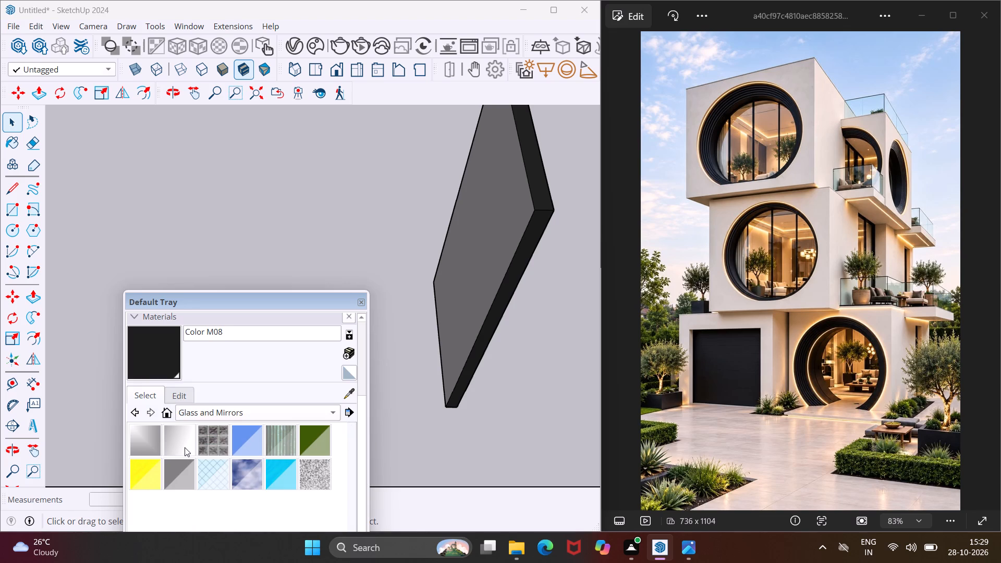
scroll(504, 238, "up", 3)
left_click(504, 236)
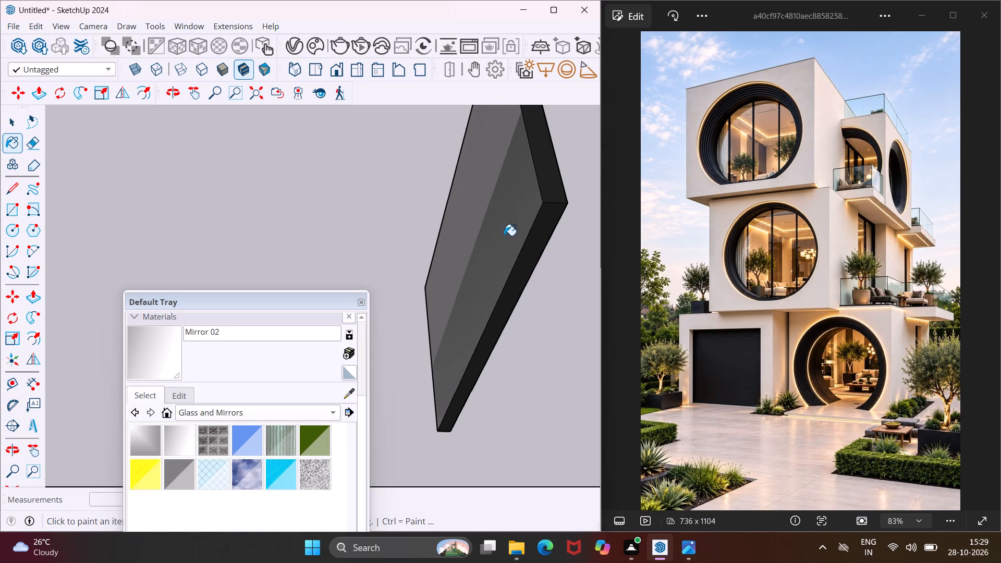
middle_click_drag(509, 231, 236, 146)
left_click(389, 253)
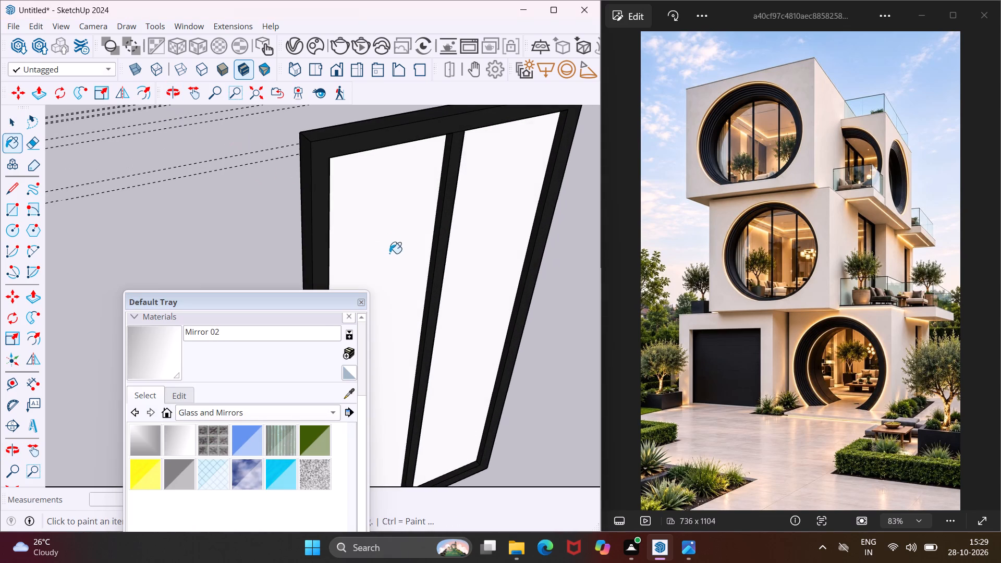
left_click(497, 225)
key("Escape")
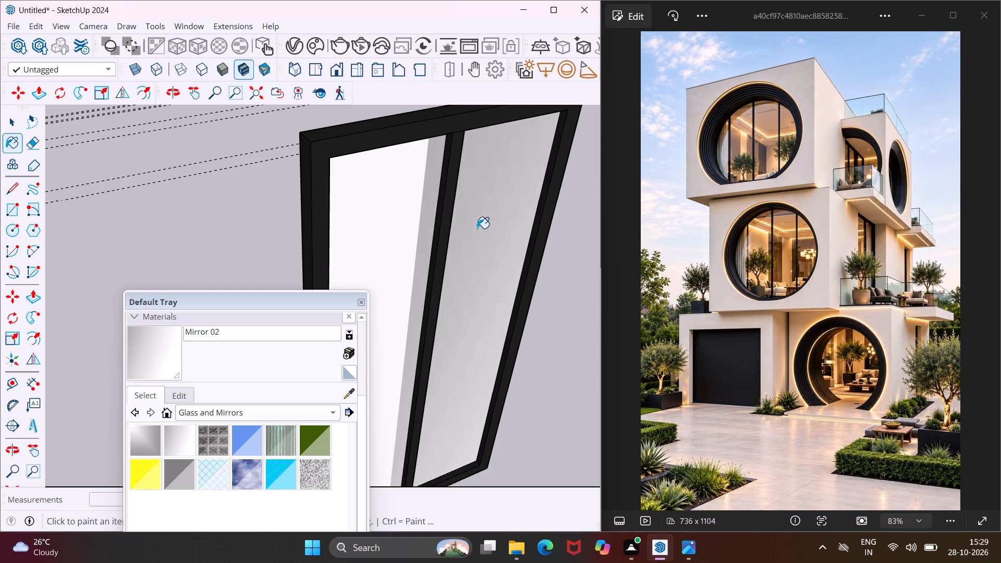
key("space")
Open the Chaos Cosmos browser and search the downloaded assets for curtain.
scroll(486, 192, "down", 11)
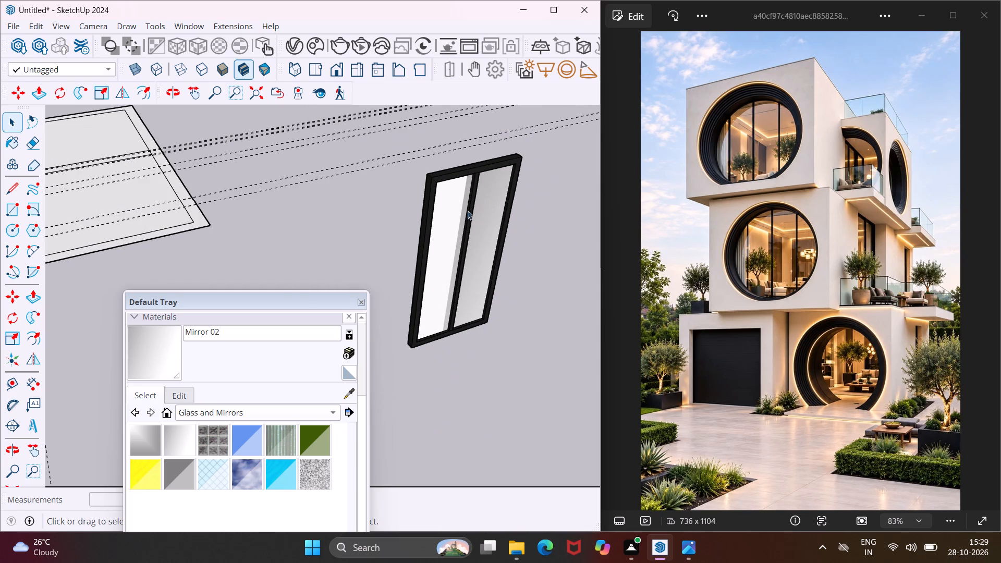
middle_click_drag(447, 224, 541, 236)
scroll(534, 229, "down", 6)
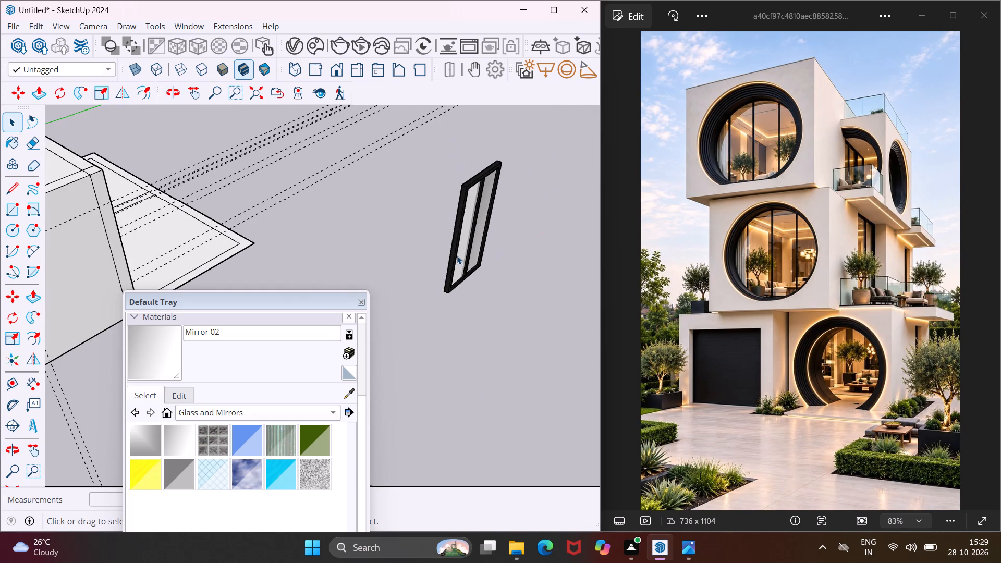
middle_click_drag(503, 258, 567, 259)
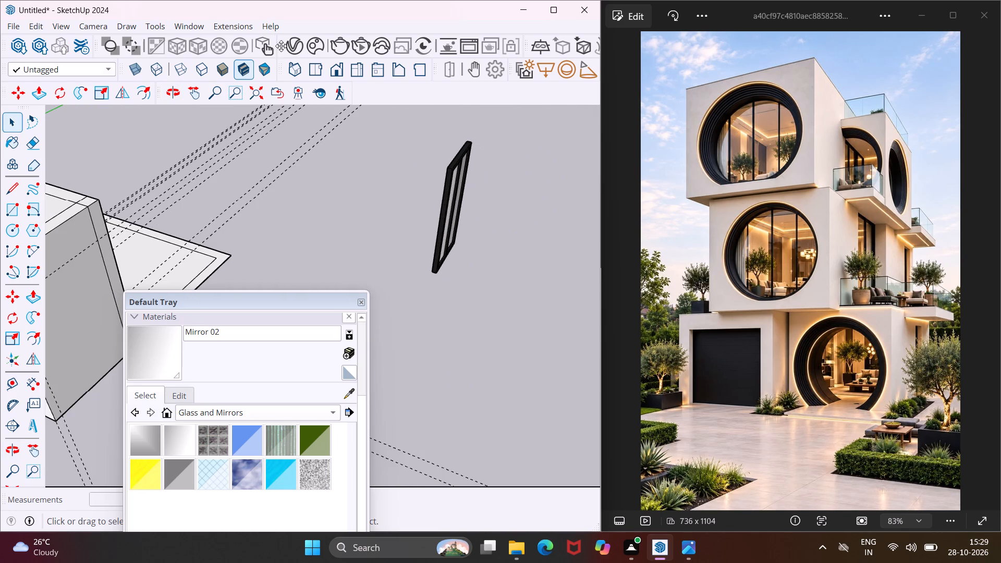
left_click(311, 45)
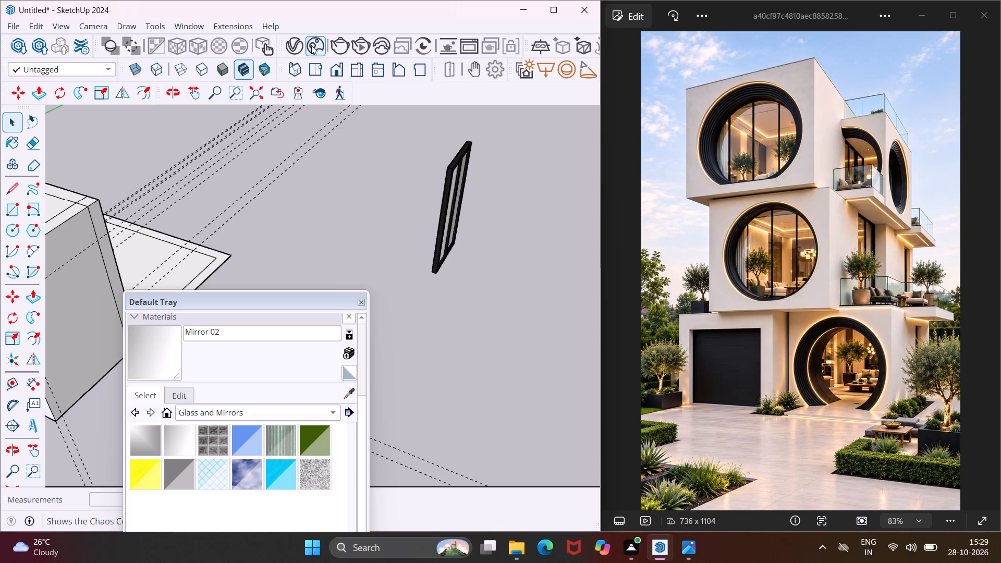
double_click(311, 45)
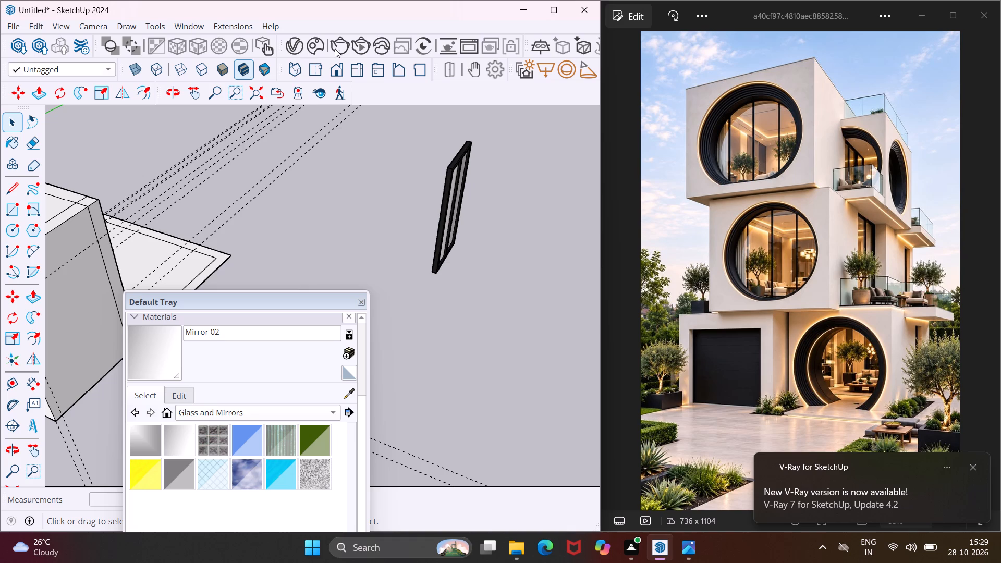
left_click(971, 467)
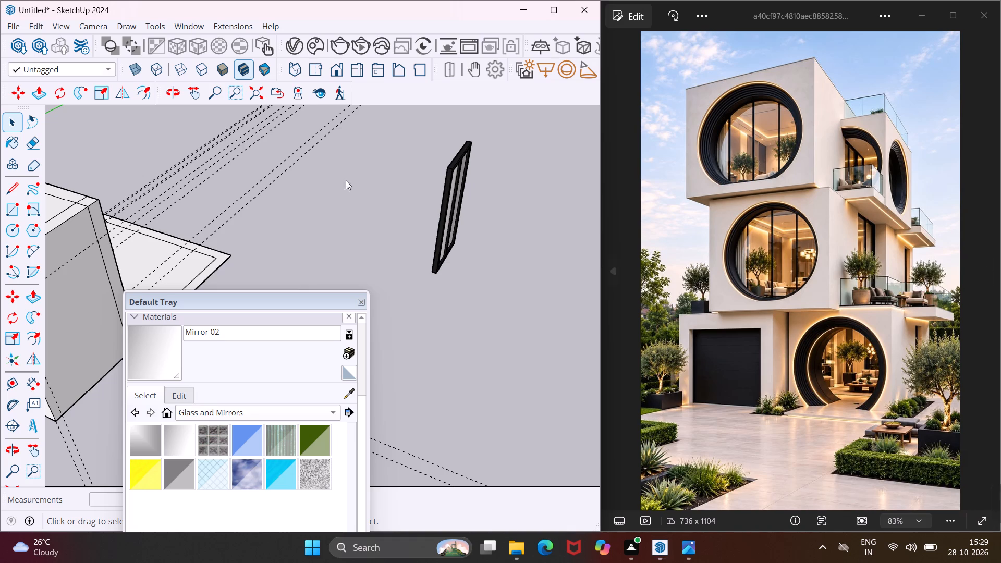
double_click(315, 45)
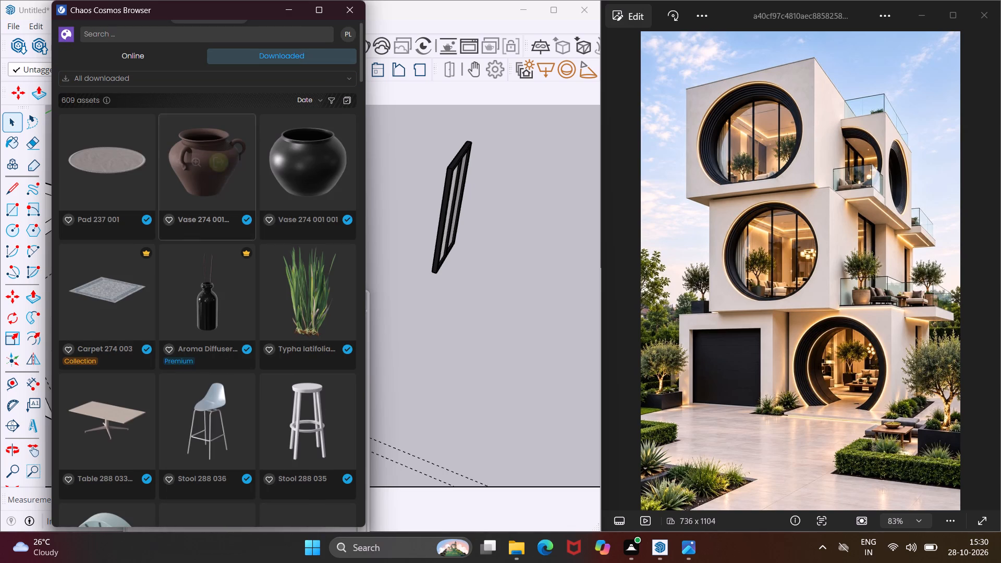
scroll(238, 316, "down", 15)
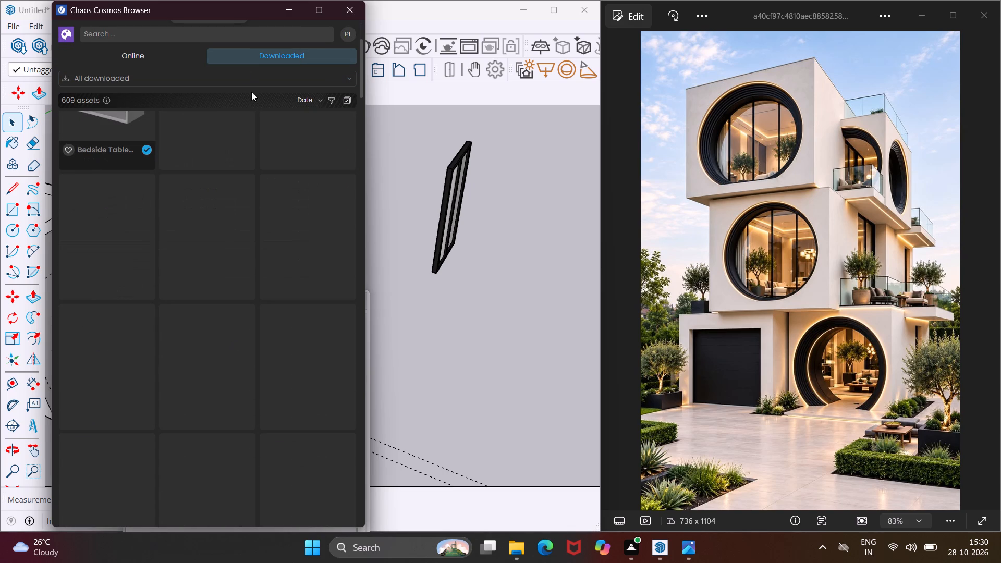
left_click(233, 30)
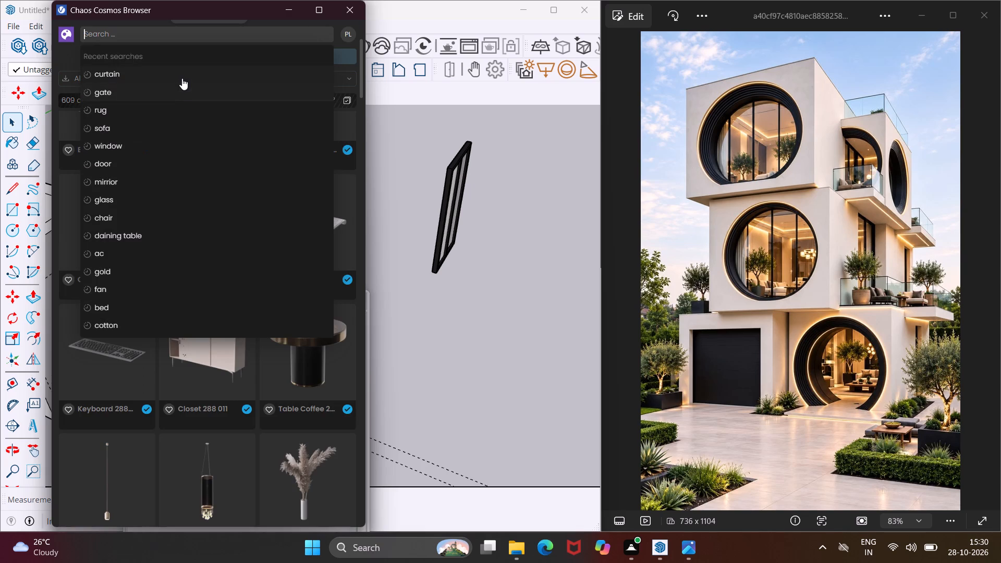
left_click(181, 77)
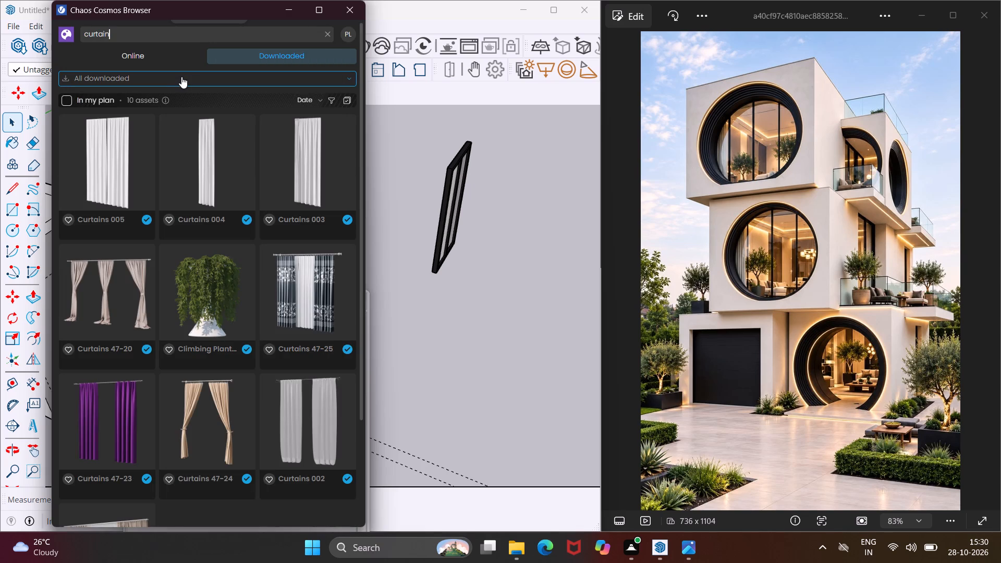
Import Curtains 004, place two copies on the ground beside the framed door, and minimise the asset browser.
left_click(215, 161)
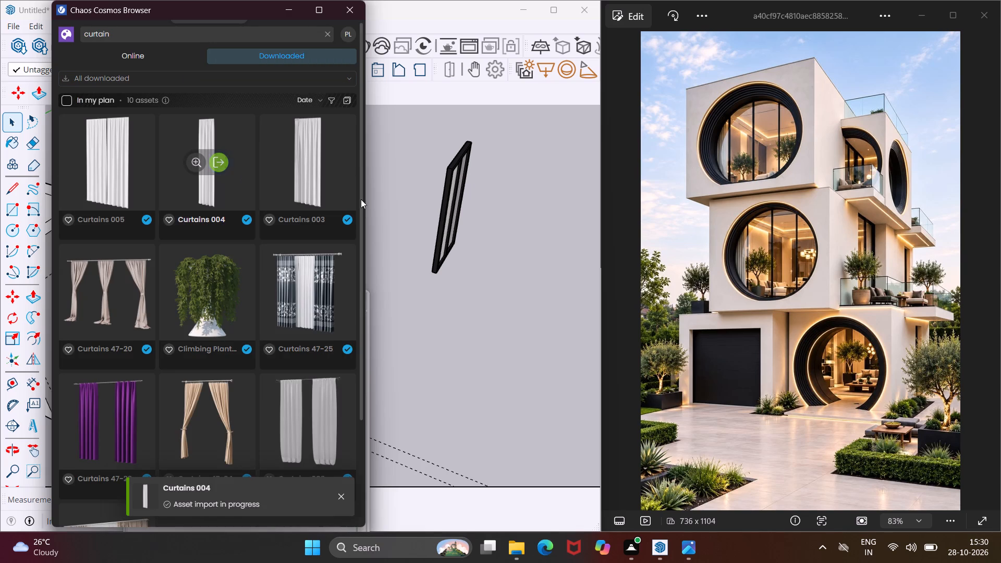
scroll(368, 199, "down", 14)
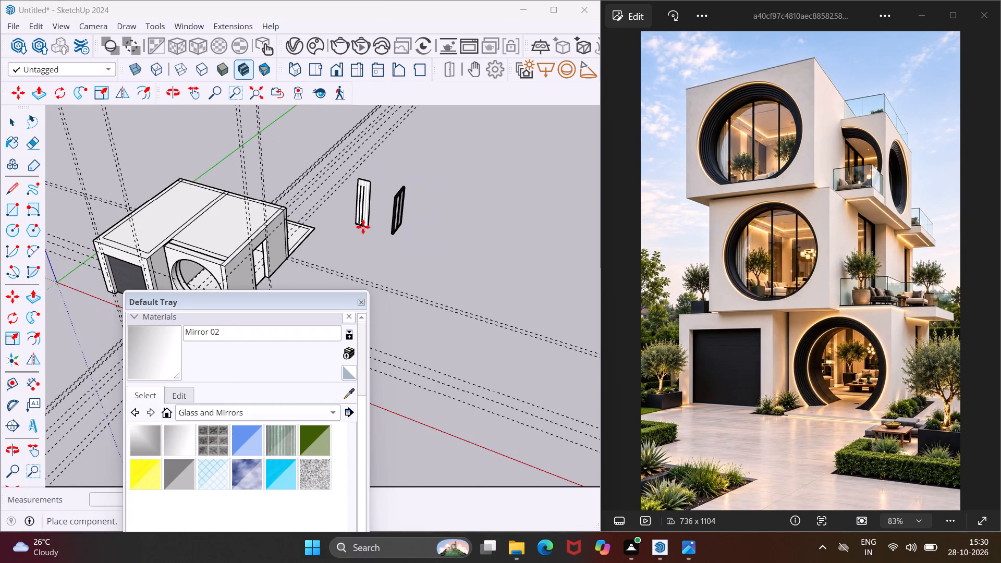
left_click(412, 280)
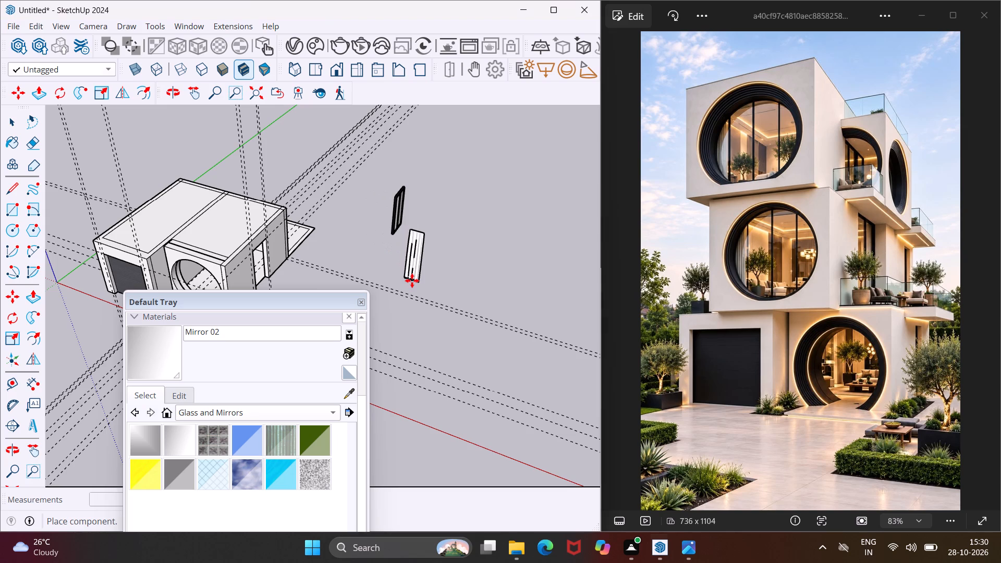
left_click(447, 292)
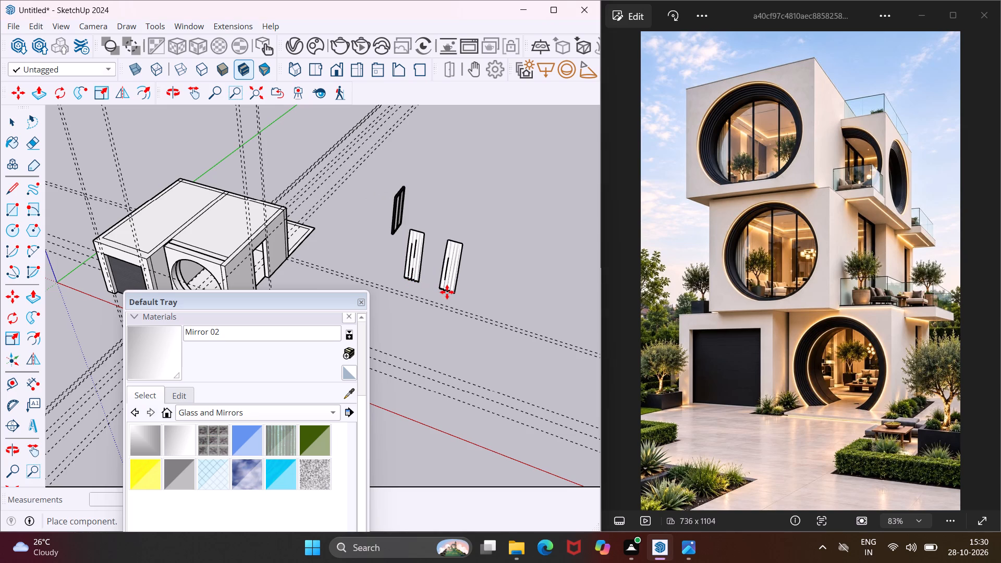
key("Escape")
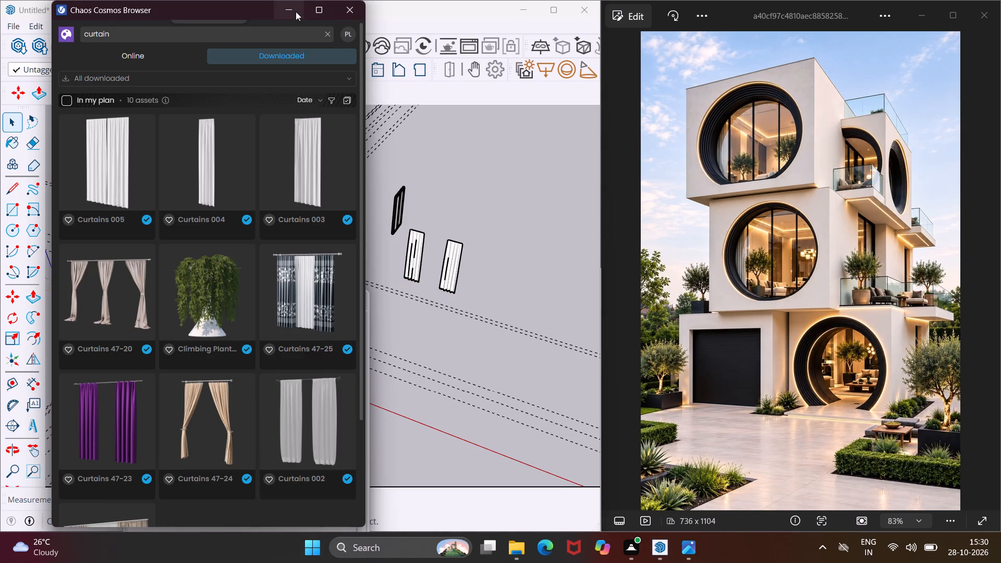
left_click(296, 11)
Rotate the curtain farther from the framed door a quarter turn about the vertical axis, aligning it with the green axis.
left_click_drag(221, 304, 185, 361)
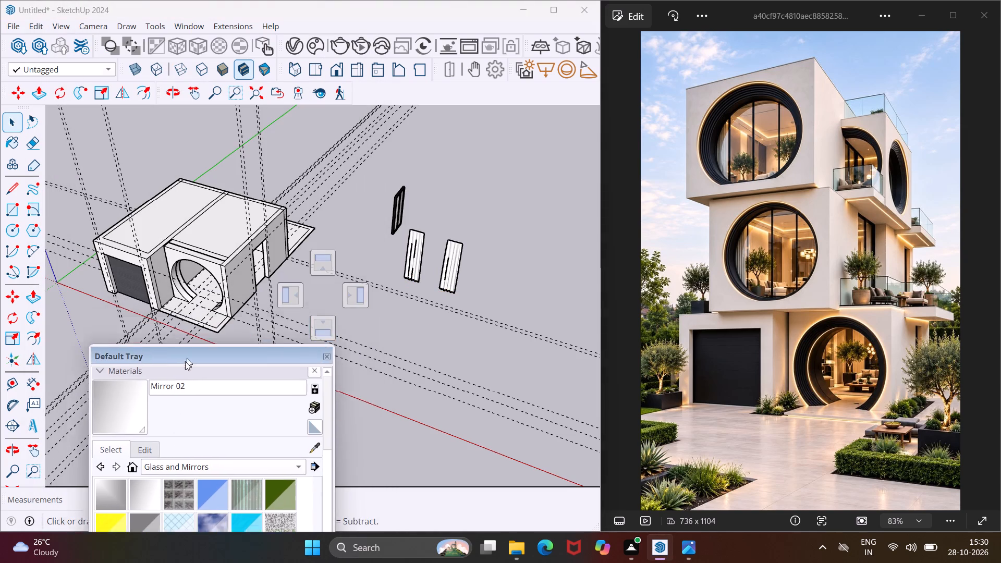
left_click_drag(185, 361, 46, 500)
scroll(487, 238, "up", 4)
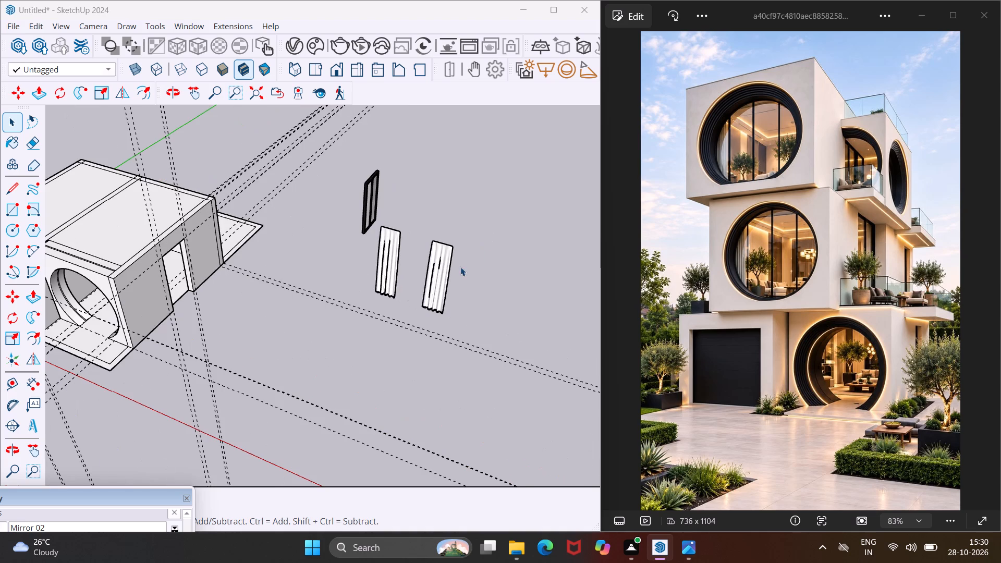
left_click(434, 297)
middle_click_drag(449, 304, 445, 255)
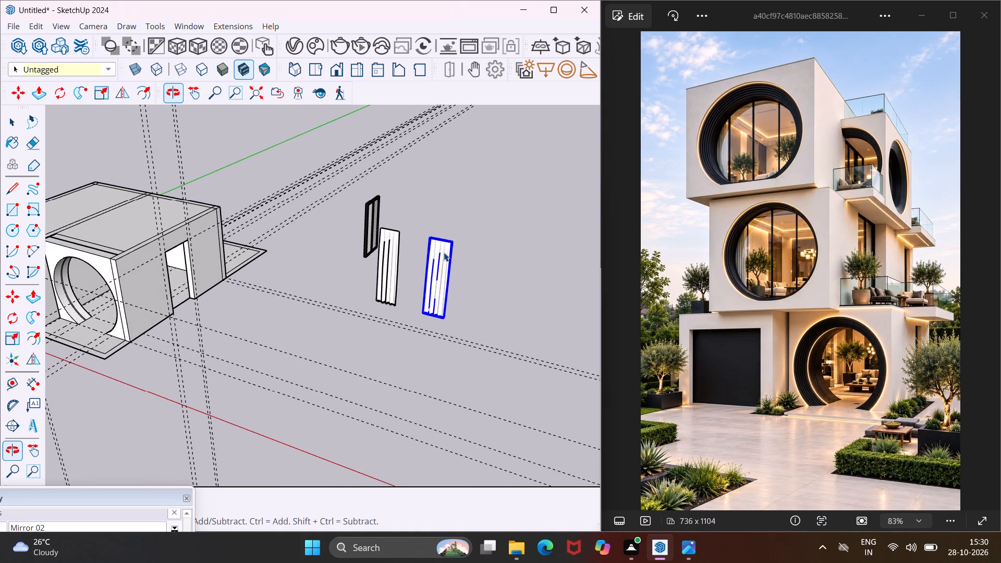
scroll(444, 251, "up", 4)
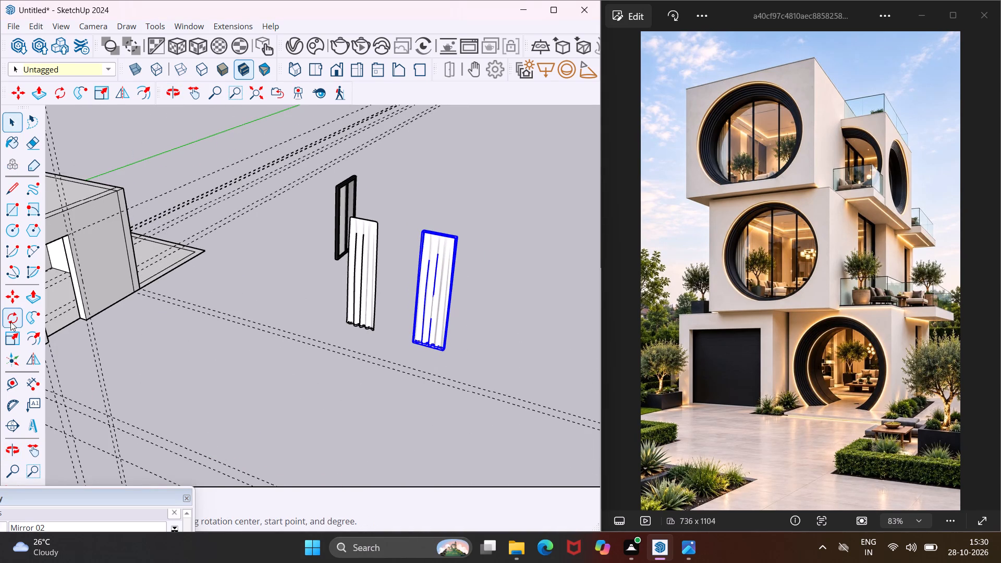
left_click(8, 323)
scroll(140, 279, "down", 5)
middle_click_drag(285, 322, 292, 377)
scroll(327, 355, "up", 4)
left_click(337, 328)
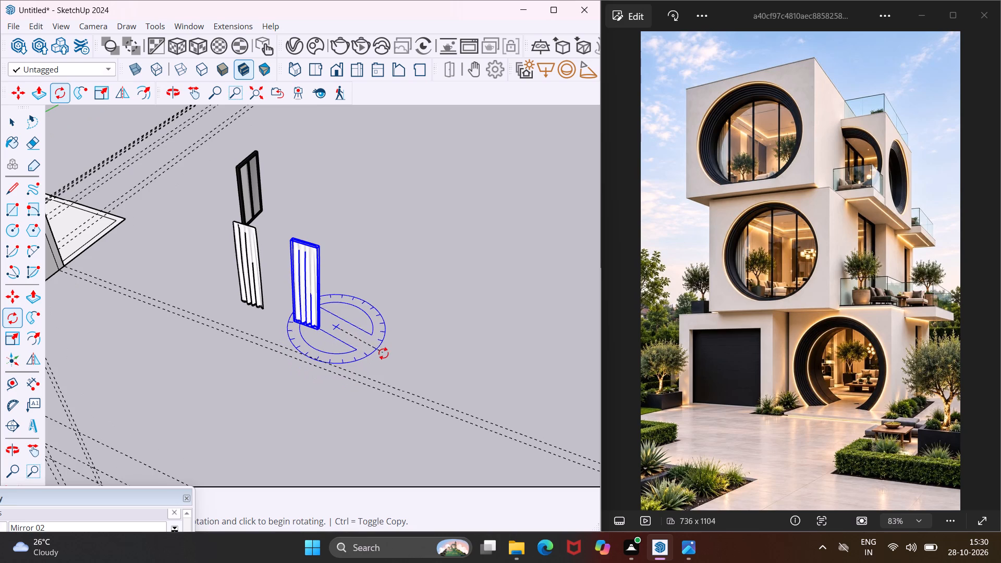
left_click(390, 346)
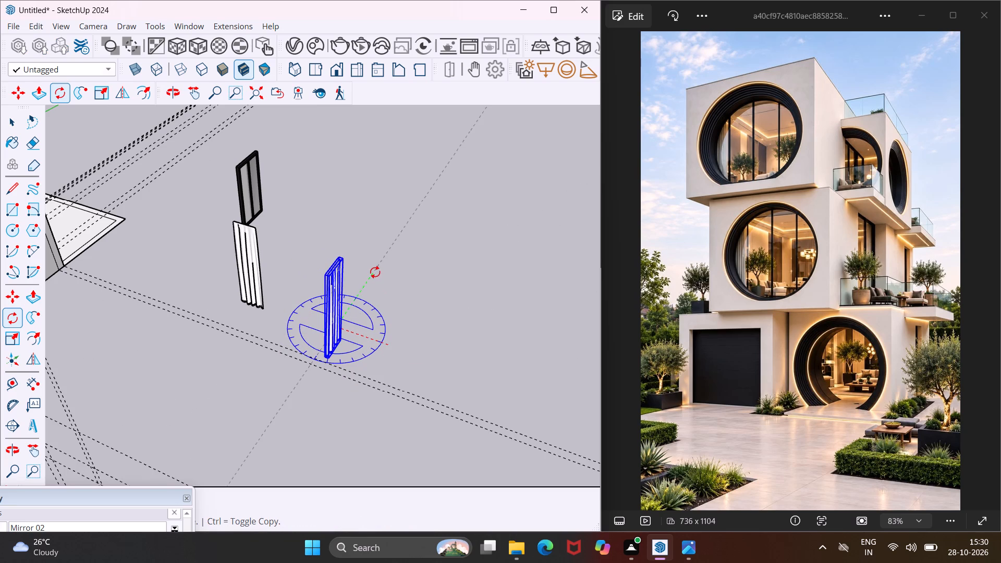
left_click(375, 272)
Copy the rotated curtain from its bottom corner into the side-wall door opening, at floor level.
key("m")
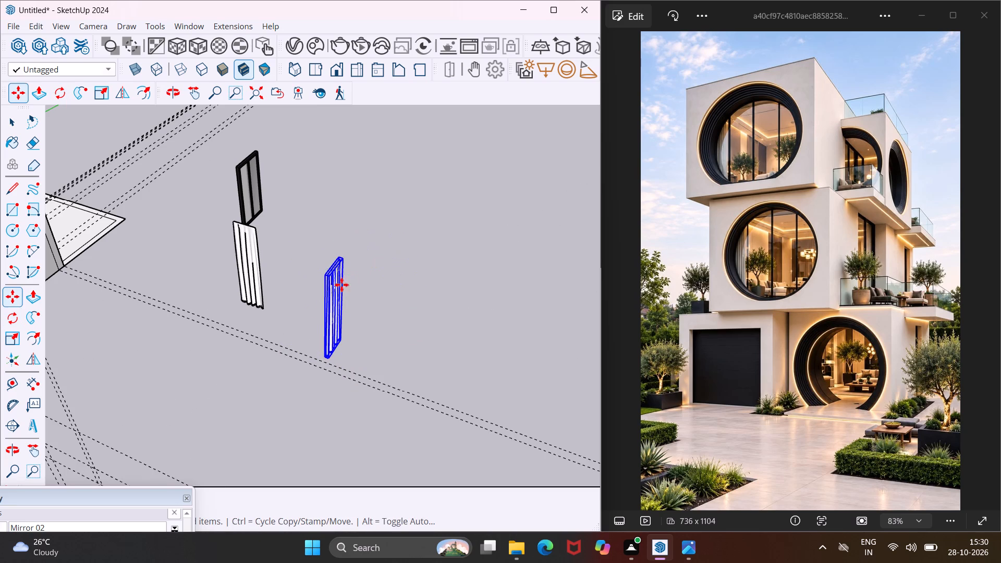
scroll(326, 359, "up", 2)
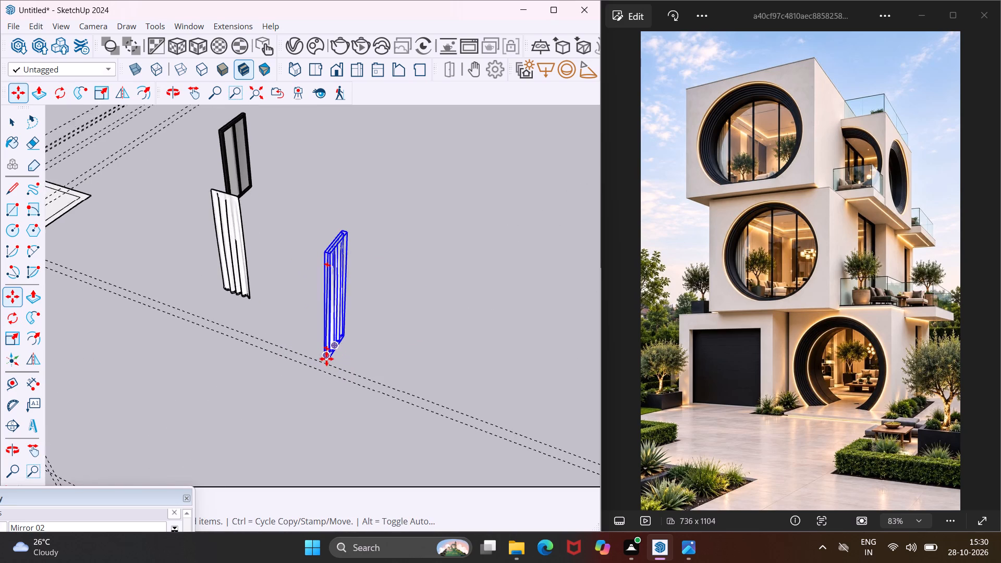
scroll(326, 359, "up", 5)
left_click(329, 360)
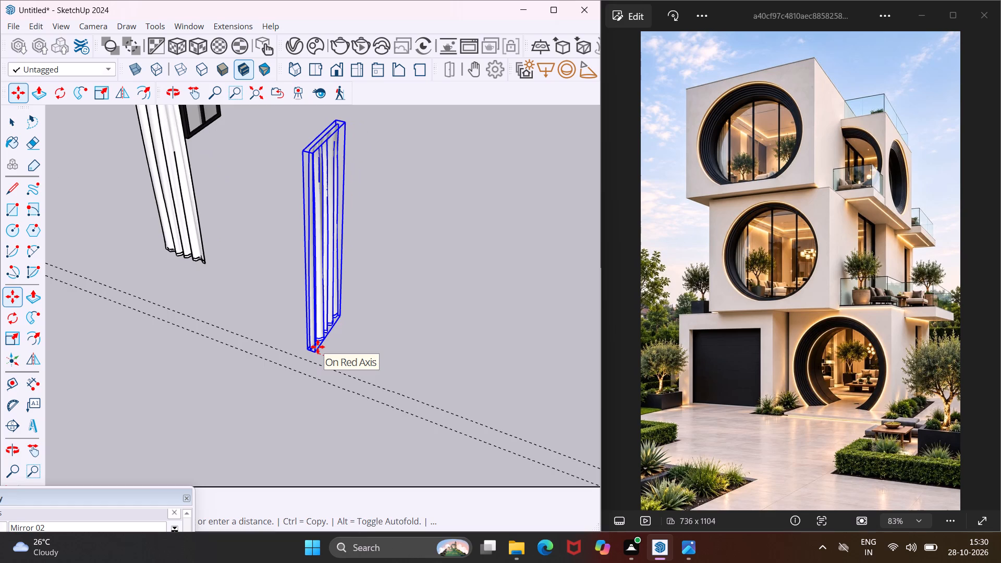
scroll(321, 282, "down", 17)
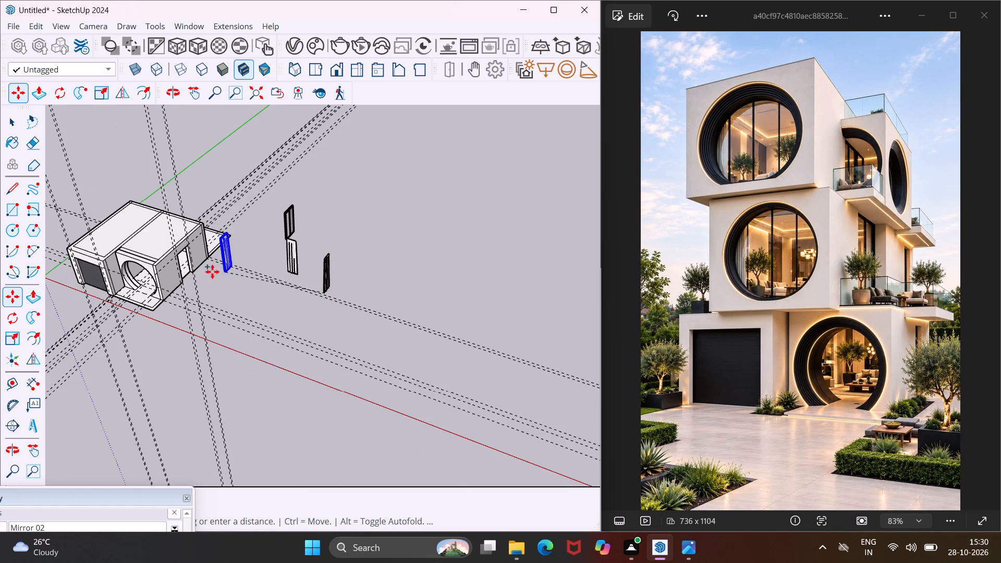
scroll(193, 271, "up", 9)
middle_click_drag(181, 272, 71, 300)
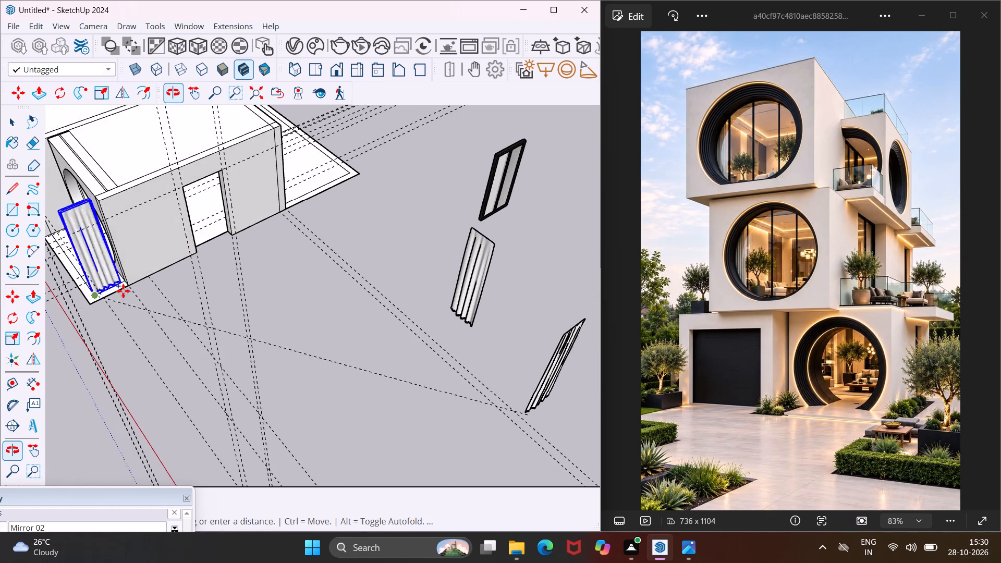
scroll(209, 230, "up", 13)
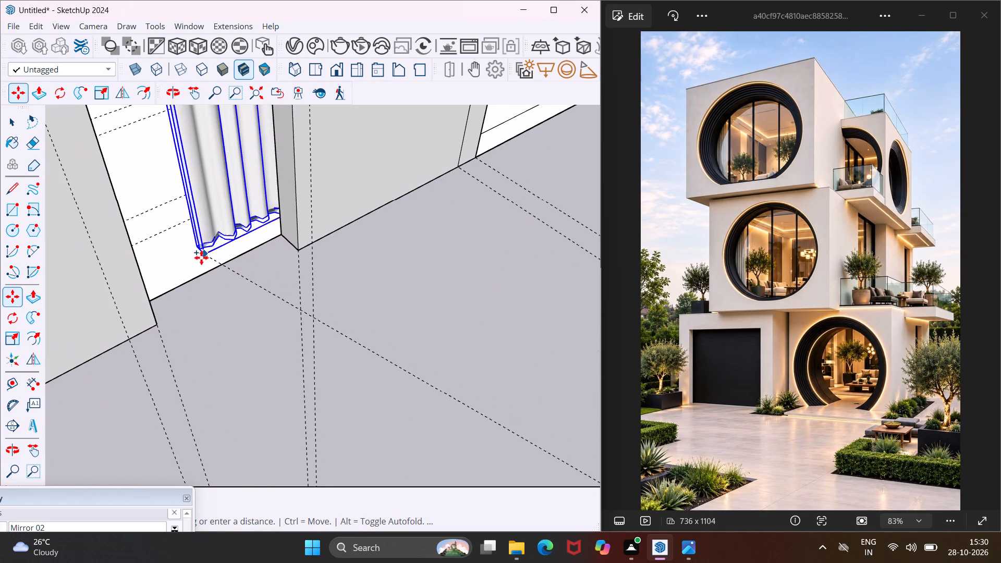
left_click(199, 277)
scroll(165, 241, "down", 12)
key("Escape")
key("space")
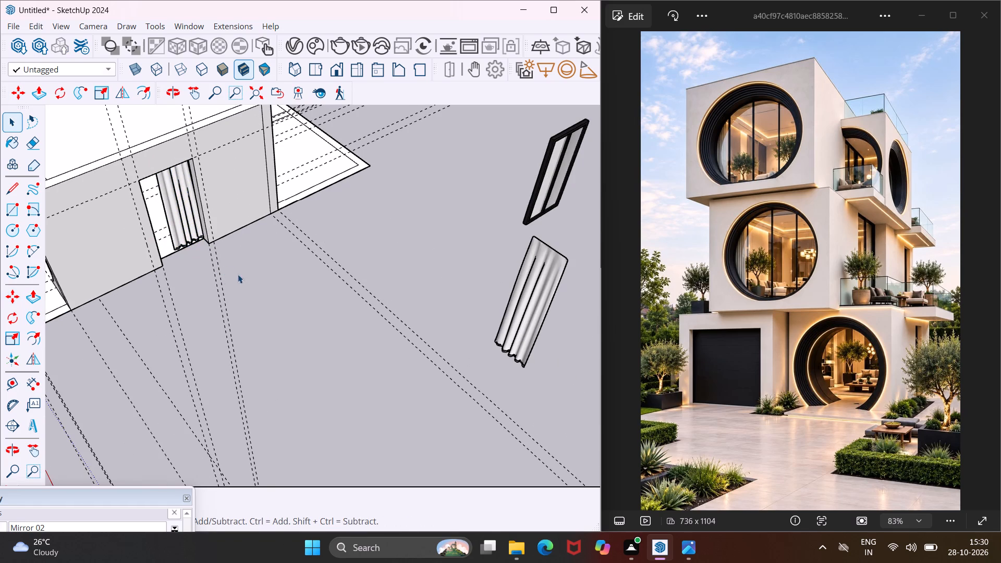
Move the framed glass door by its bottom corner into the side-wall opening, in front of the curtain.
scroll(308, 240, "down", 3)
middle_click_drag(306, 254, 476, 198)
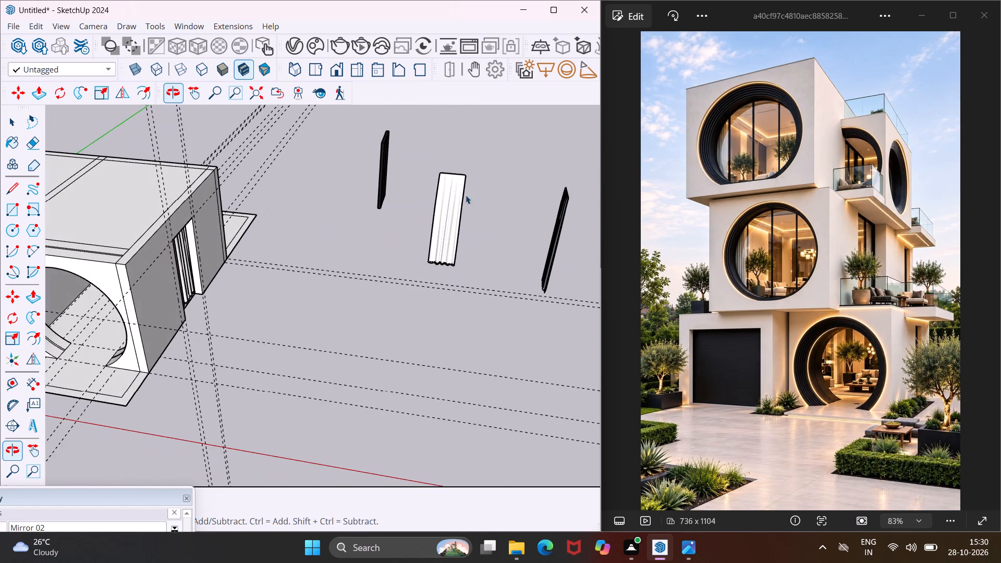
left_click_drag(414, 116, 372, 170)
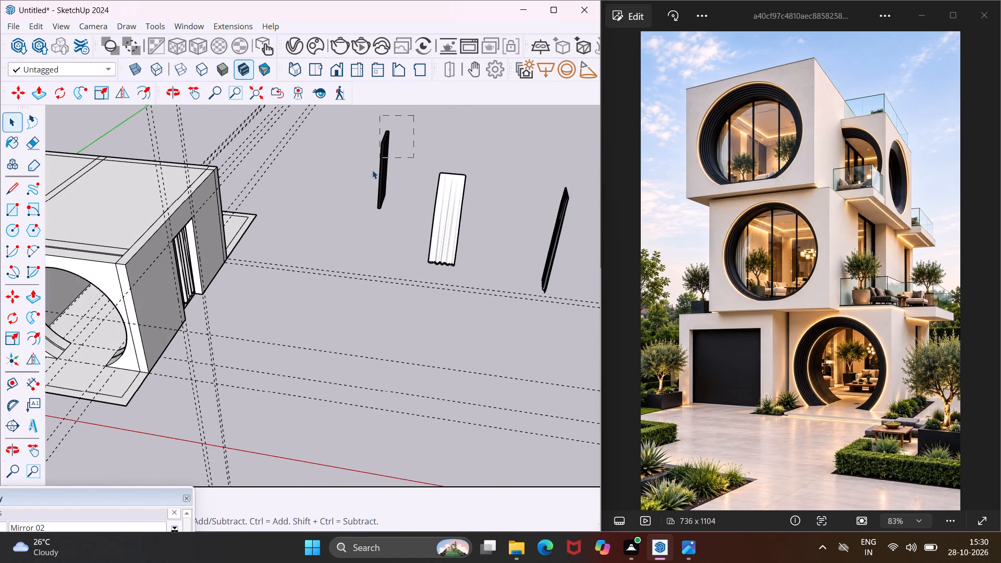
left_click_drag(372, 170, 333, 232)
key("m")
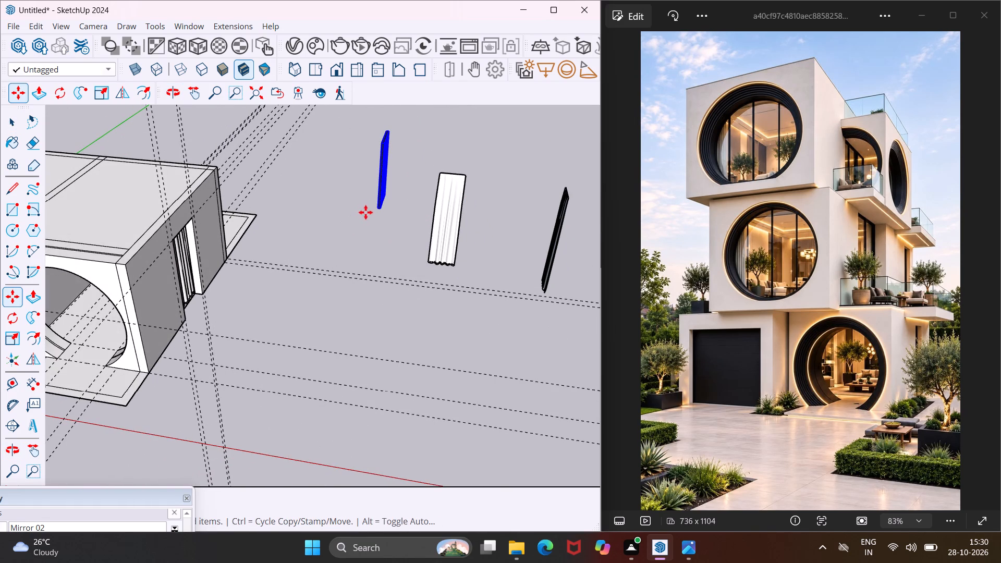
scroll(379, 210, "up", 18)
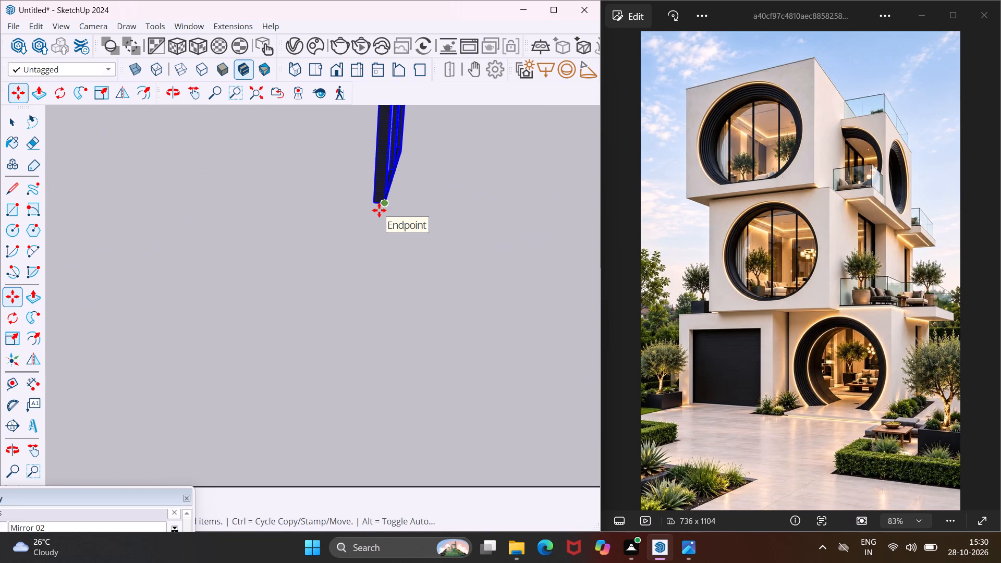
left_click(384, 203)
scroll(346, 222, "down", 17)
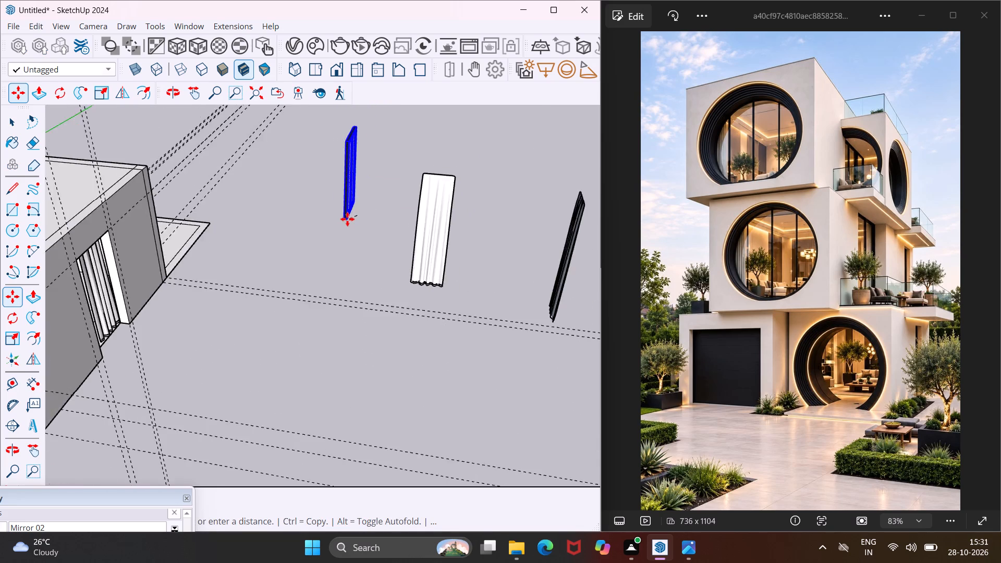
scroll(347, 219, "down", 3)
middle_click_drag(292, 269, 69, 328)
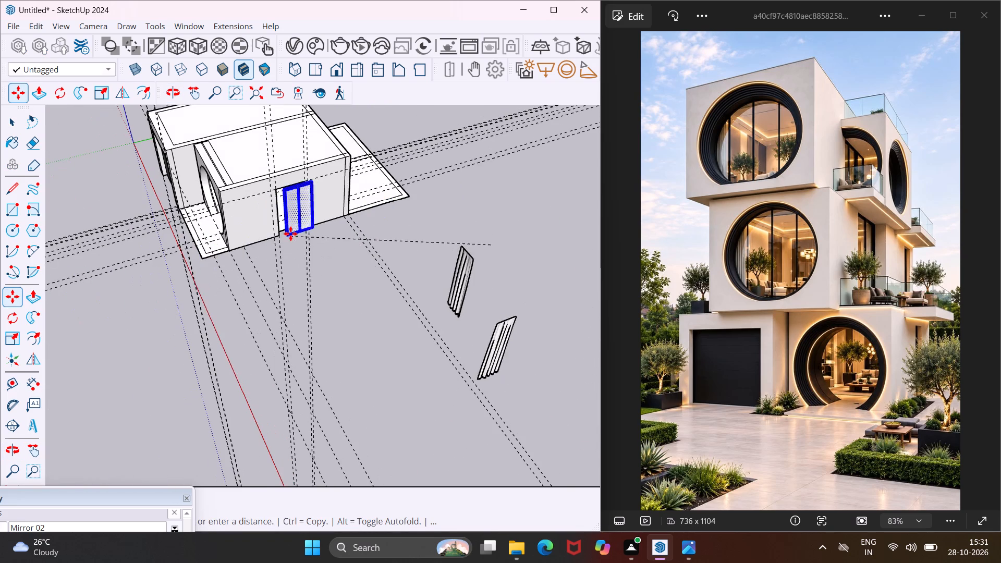
scroll(291, 233, "up", 12)
middle_click_drag(274, 218, 138, 249)
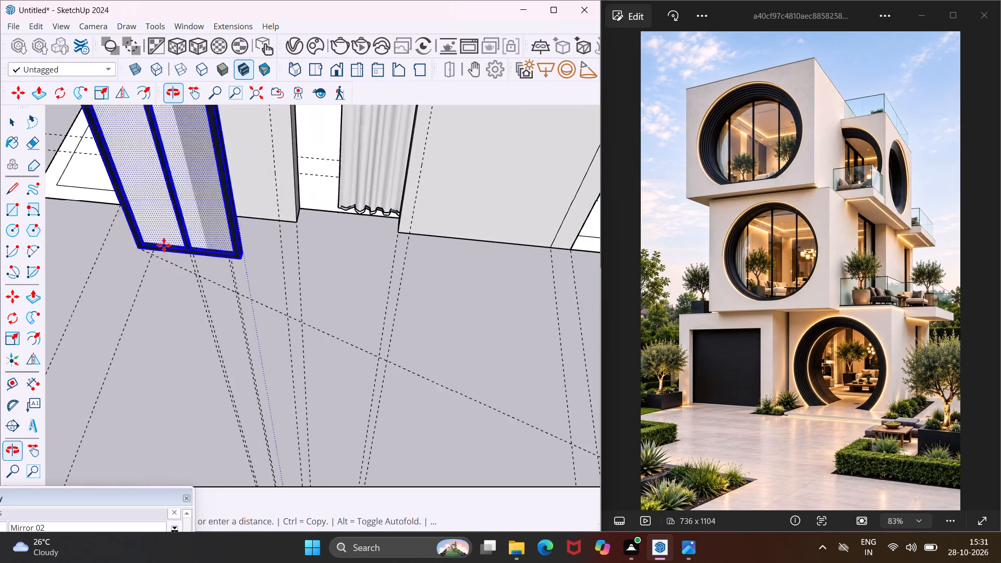
scroll(291, 213, "up", 12)
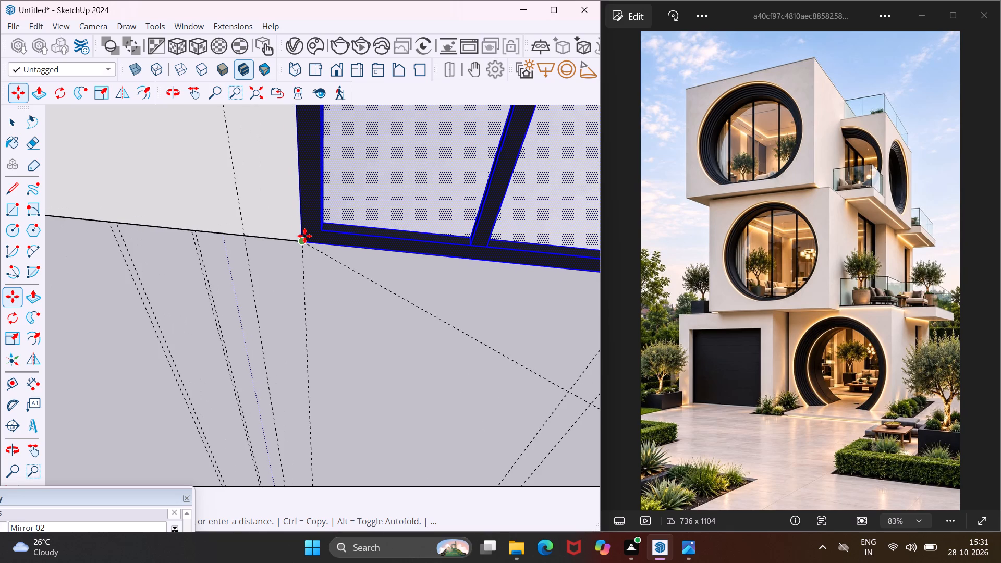
left_click(304, 239)
scroll(258, 237, "down", 5)
middle_click_drag(262, 244, 410, 231)
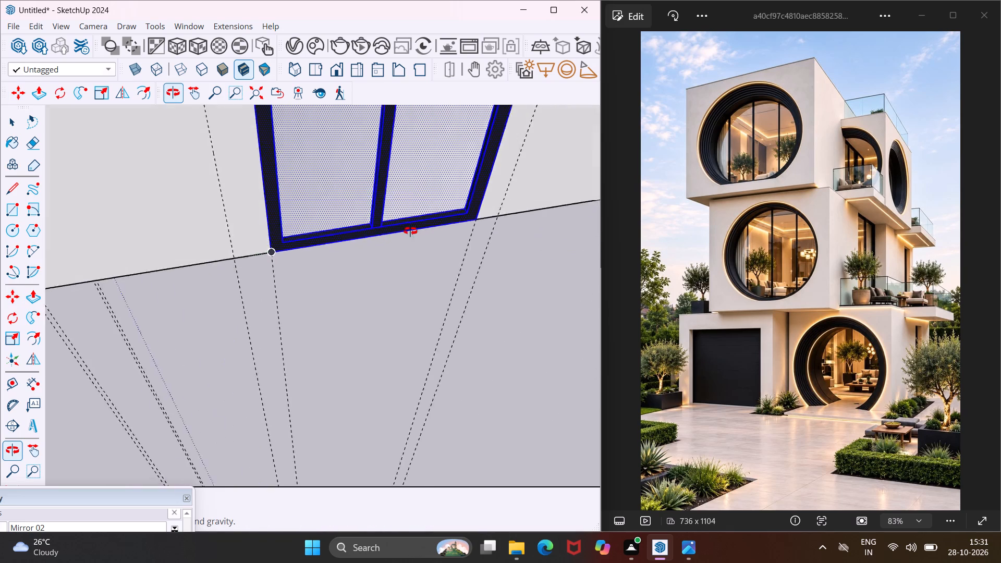
middle_click_drag(410, 231, 504, 204)
scroll(485, 186, "down", 13)
key("Escape")
key("space")
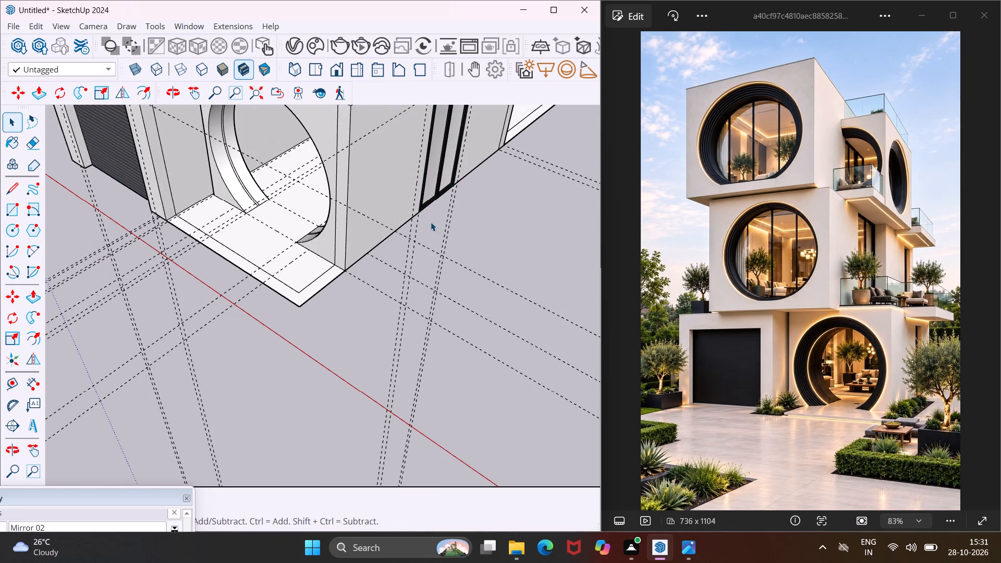
Draw a narrow horizontal rectangle on the side wall above the door, starting where the guide meets the wall's top edge.
middle_click_drag(429, 218, 548, 158)
scroll(427, 188, "down", 5)
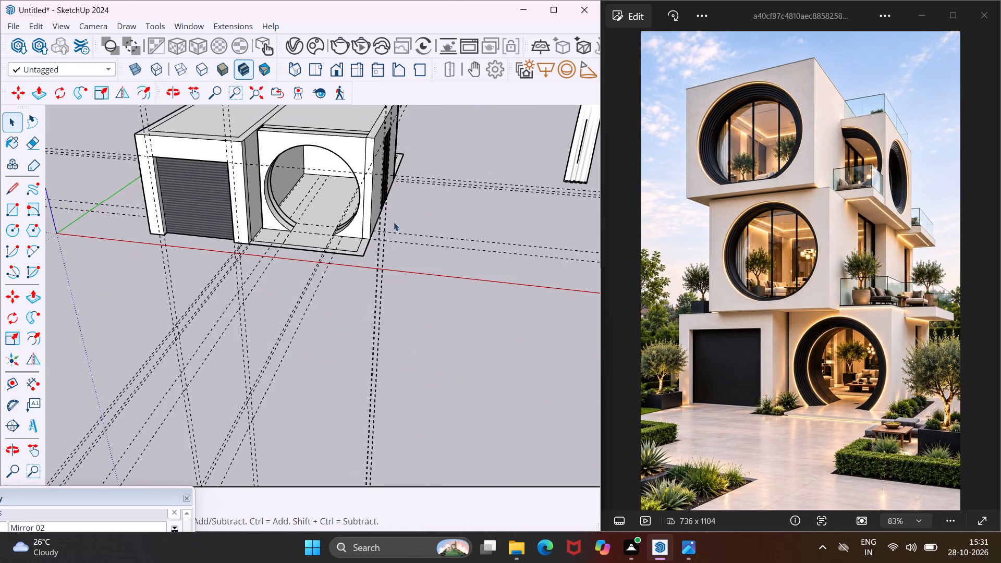
middle_click_drag(417, 125, 387, 128)
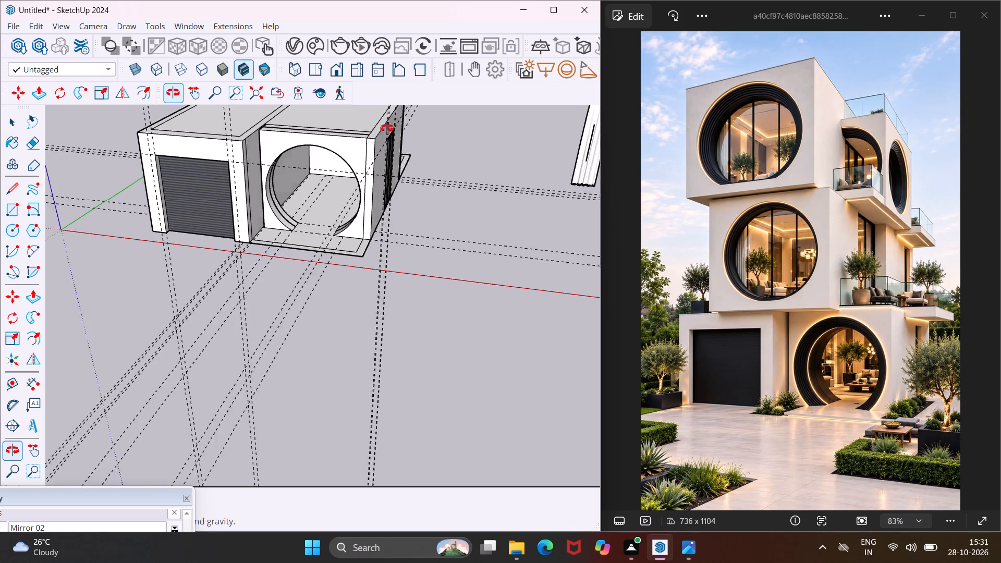
middle_click_drag(387, 128, 165, 191)
scroll(153, 209, "down", 6)
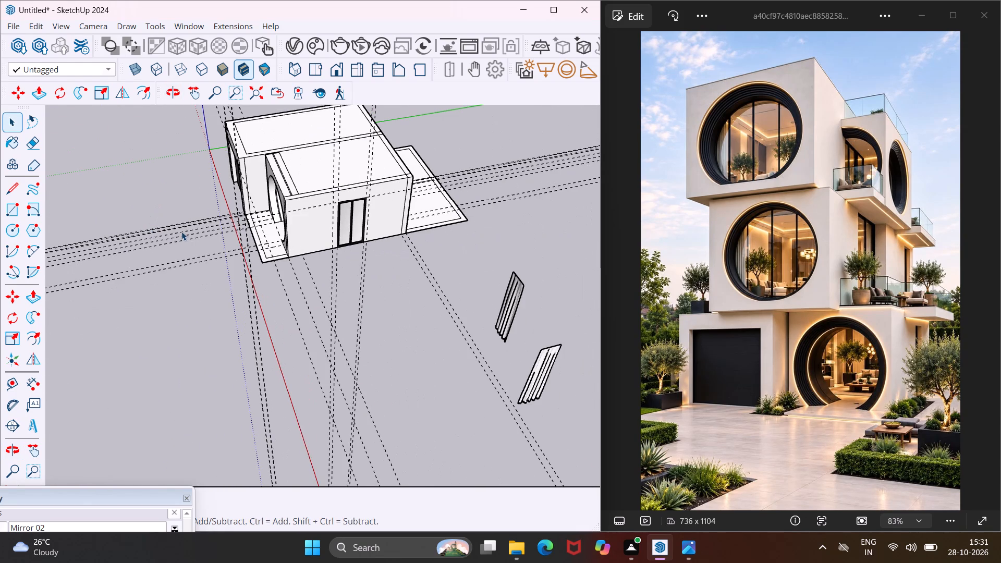
scroll(355, 177, "up", 8)
middle_click_drag(376, 188, 351, 67)
scroll(349, 174, "up", 4)
middle_click_drag(354, 198, 357, 153)
scroll(358, 153, "up", 1)
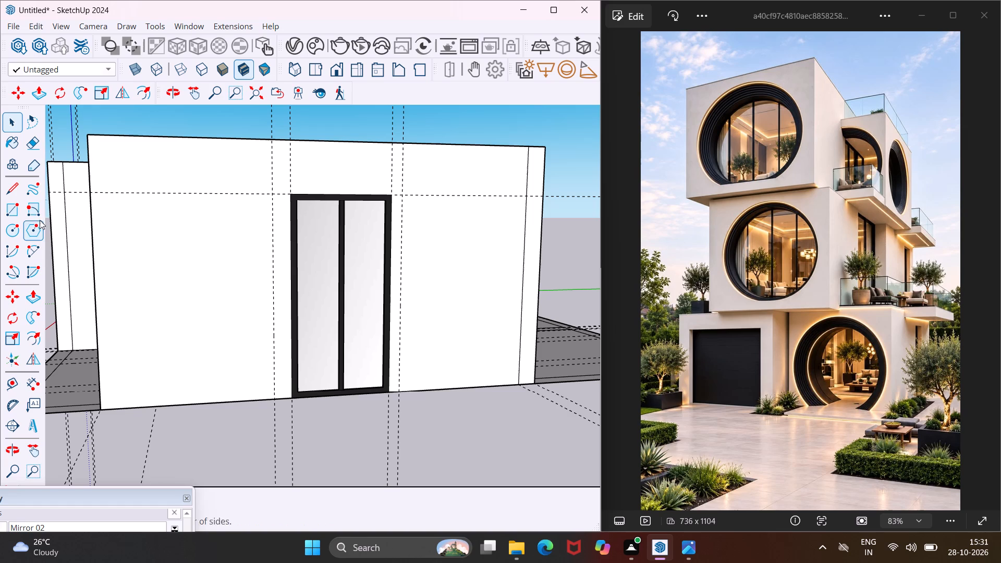
left_click(17, 211)
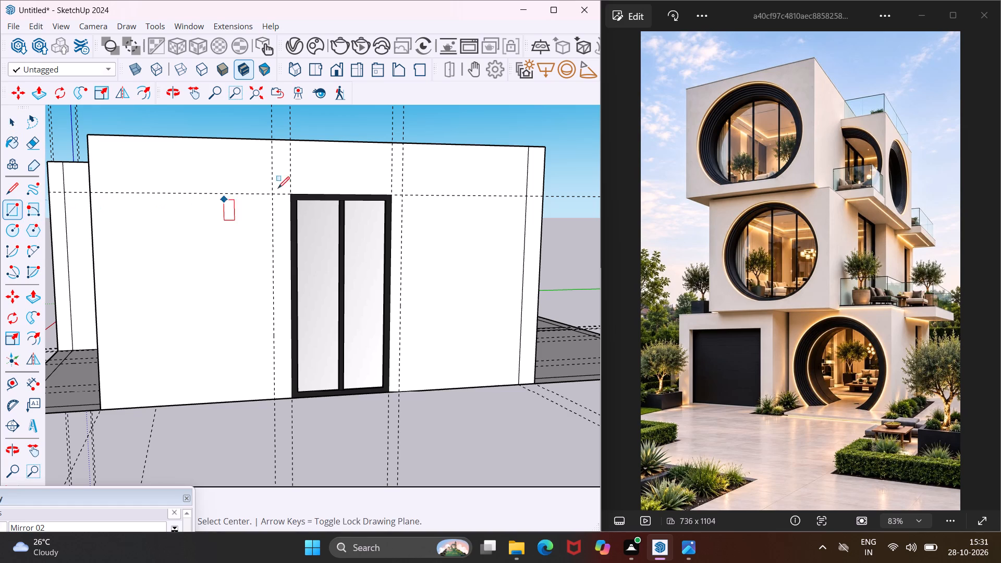
left_click(271, 140)
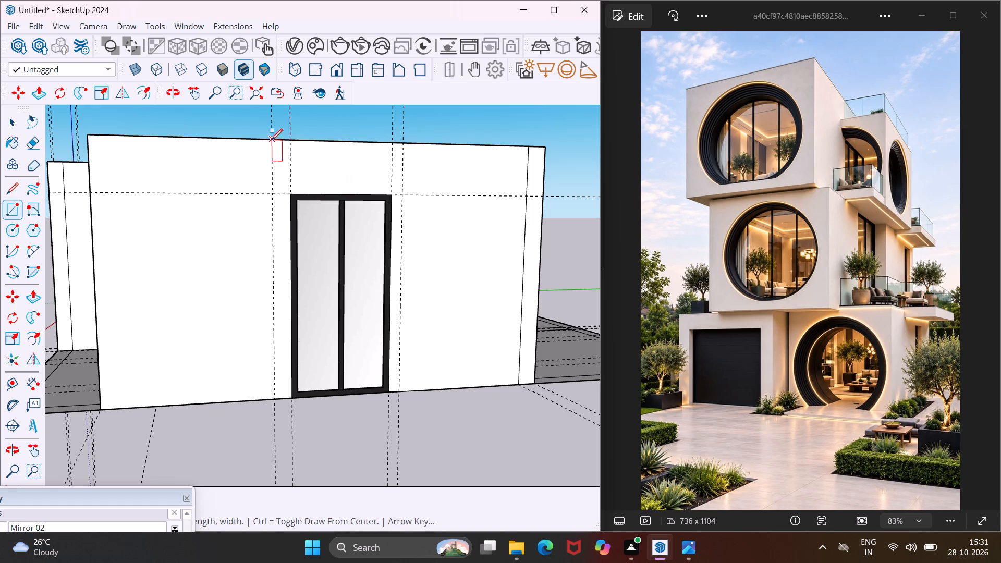
left_click(410, 164)
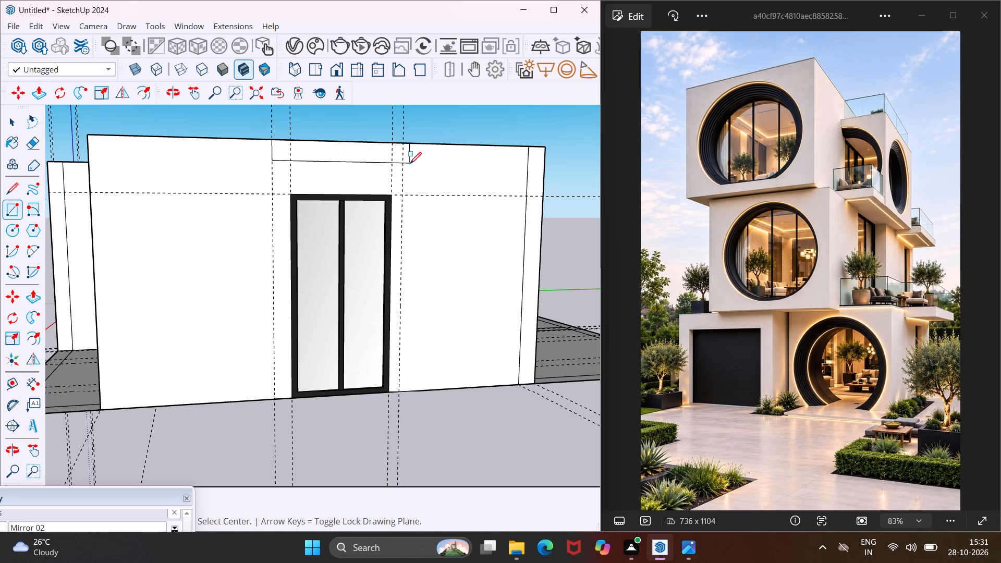
key("Escape")
key("space")
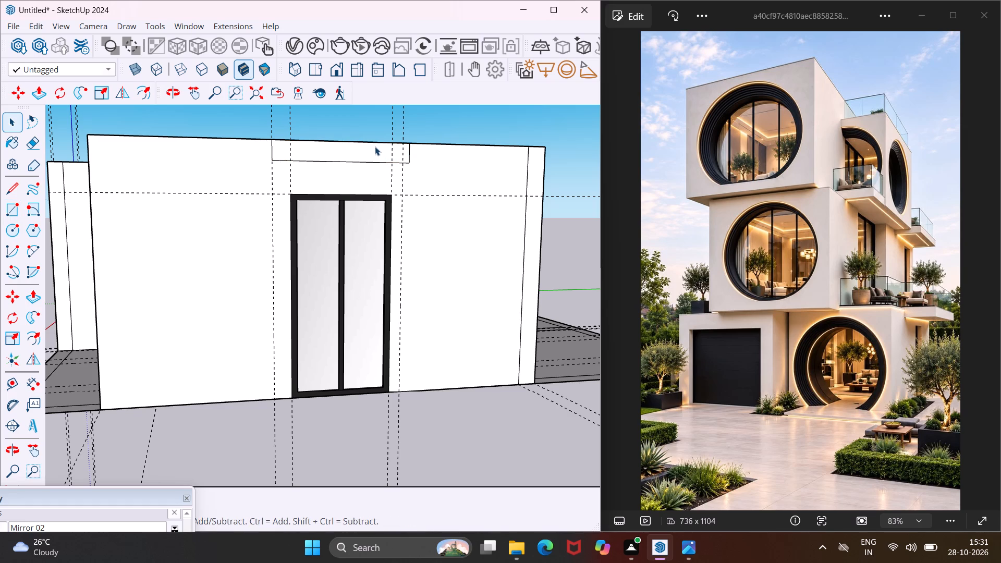
Push/Pull the rectangle above the door outward 3' to form a canopy slab.
middle_click_drag(375, 146, 389, 187)
left_click(369, 173)
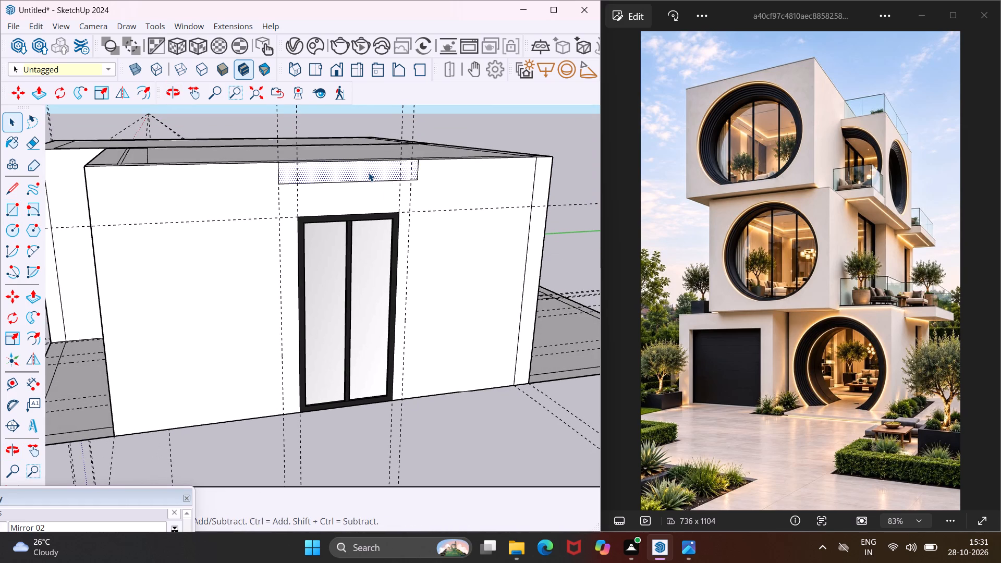
key("p")
left_click(369, 173)
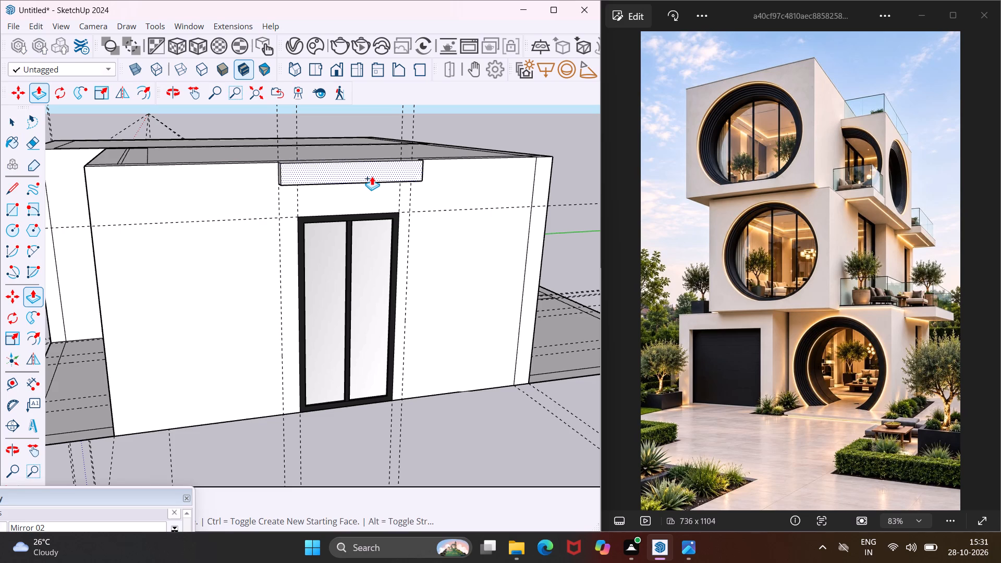
middle_click_drag(372, 176, 434, 270)
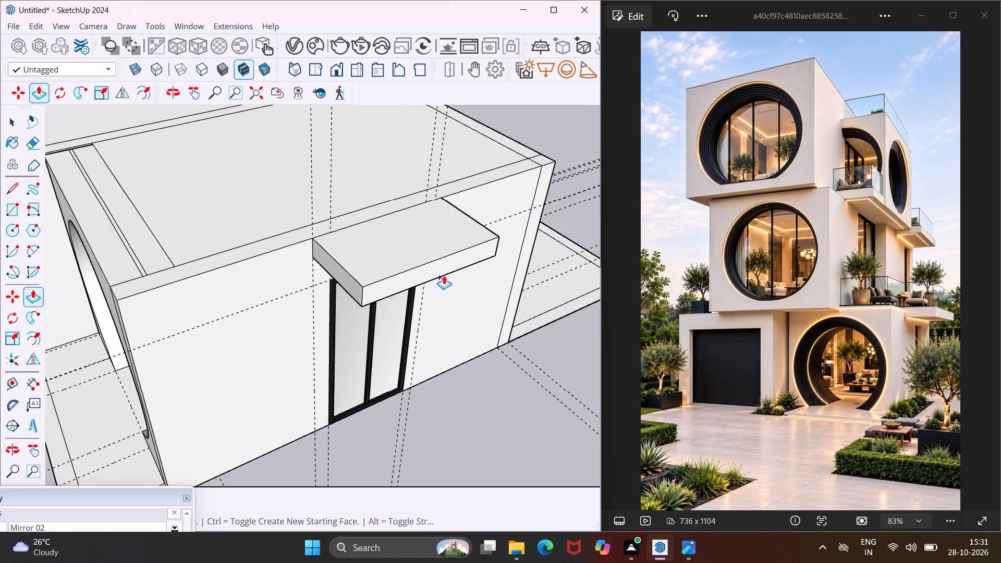
type("3'")
key("Return")
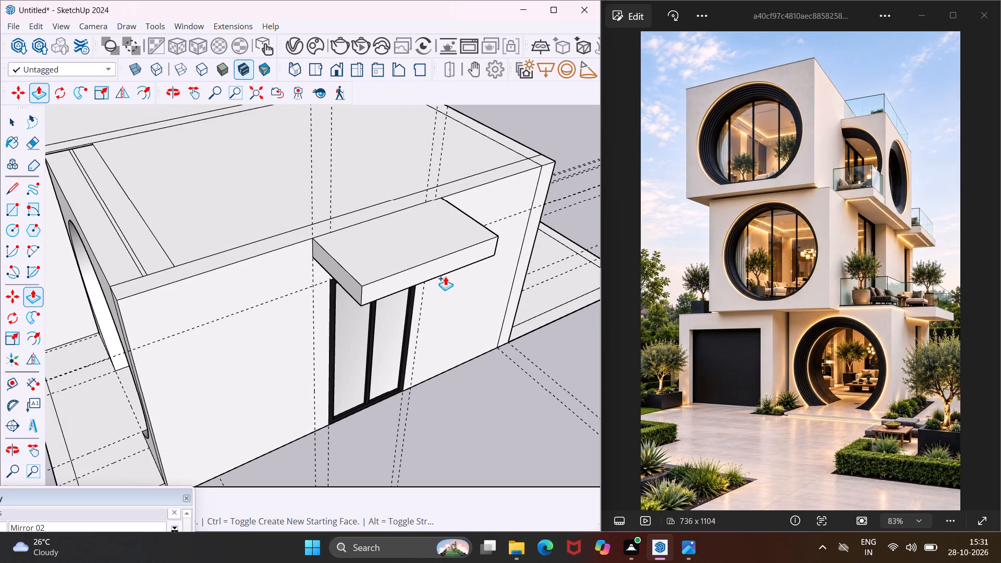
Extend both short ends of the canopy slightly outward along the wall with Push/Pull, widening it beyond the door.
scroll(302, 296, "up", 3)
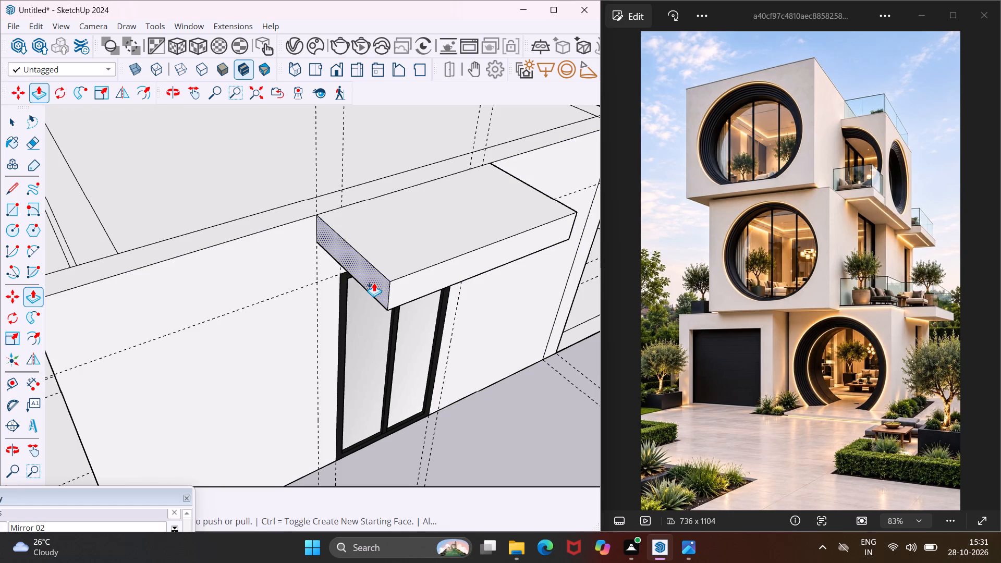
left_click(374, 283)
left_click(350, 290)
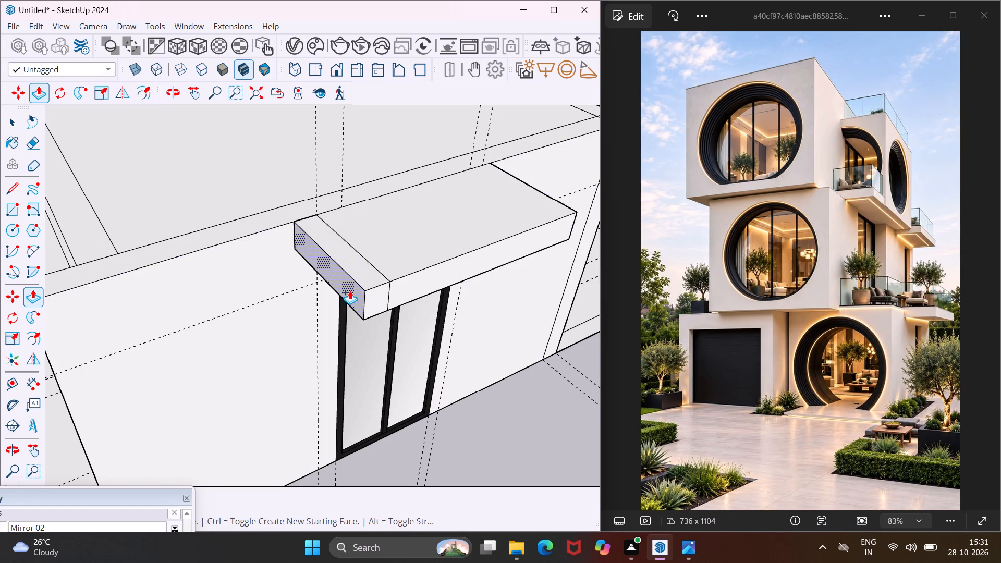
middle_click_drag(481, 249, 231, 213)
scroll(231, 213, "up", 1)
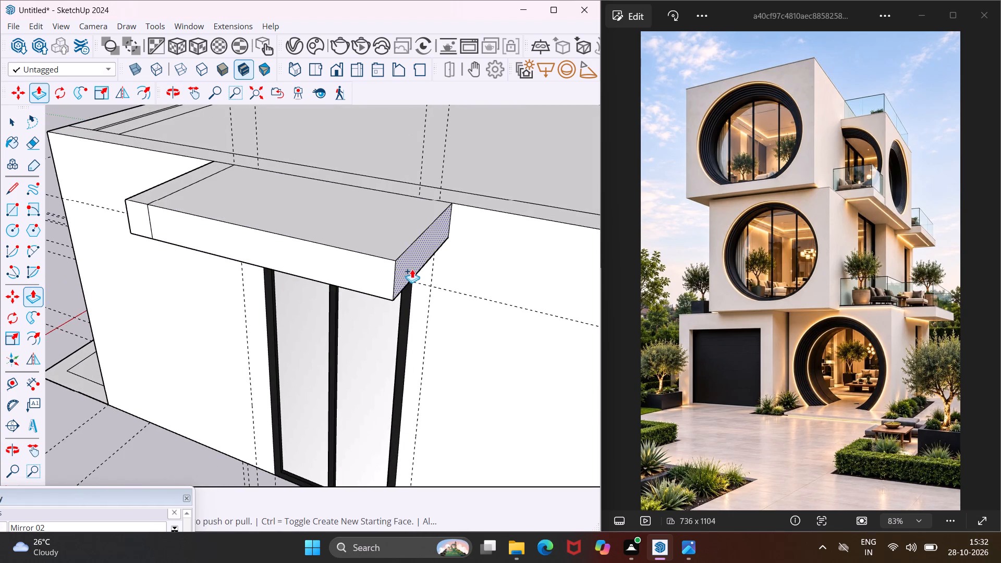
left_click(407, 268)
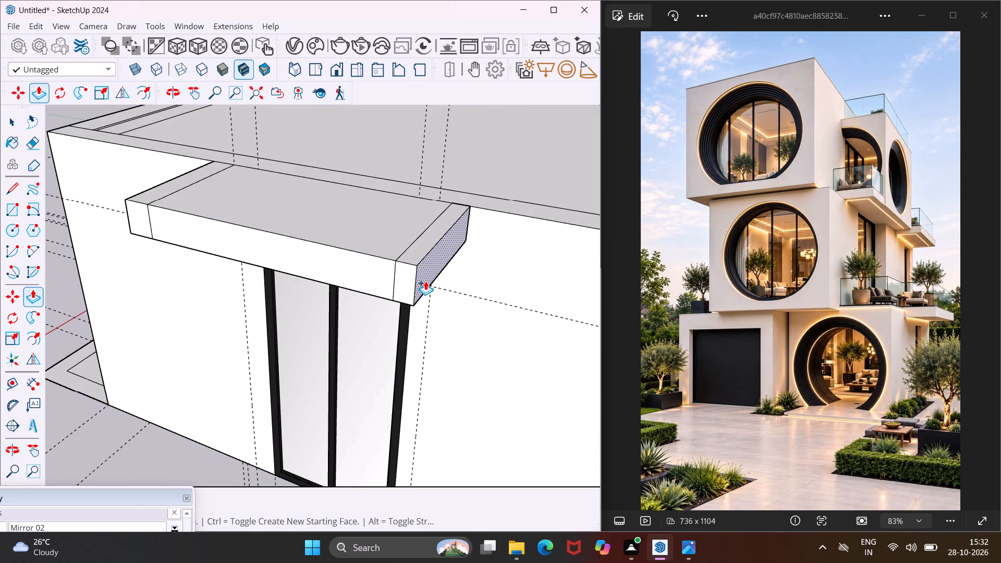
left_click(432, 284)
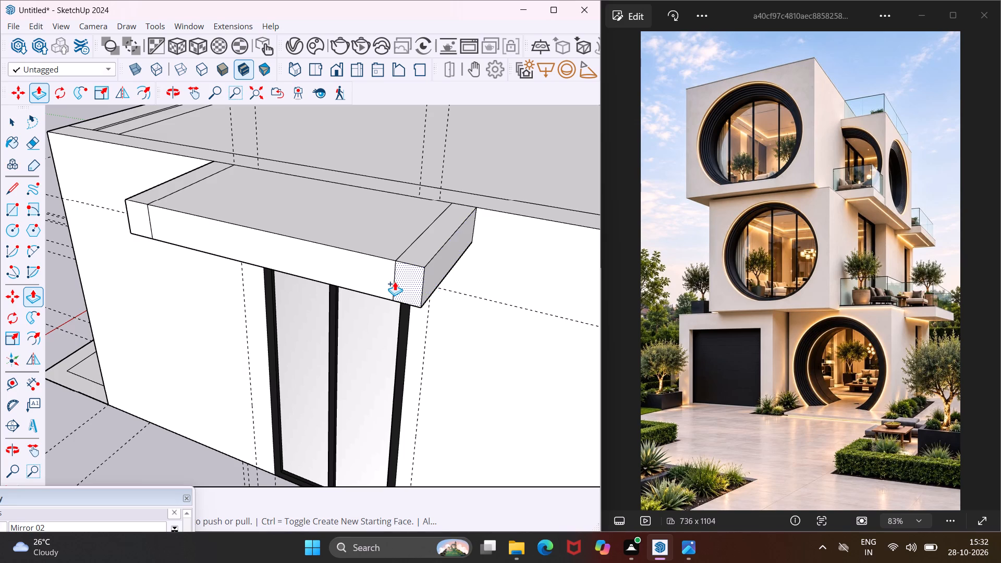
key("Escape")
key("space")
middle_click_drag(373, 256, 505, 181)
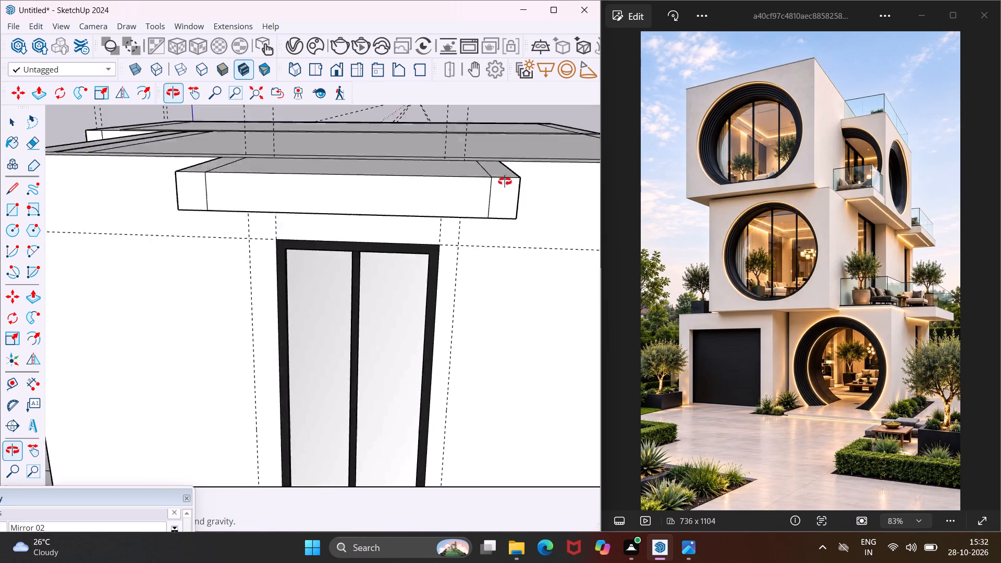
Examine the new canopy, the side wall and the round-opening front of the ground floor from several angles.
middle_click_drag(505, 181, 620, 128)
scroll(377, 183, "down", 6)
middle_click_drag(277, 248, 392, 346)
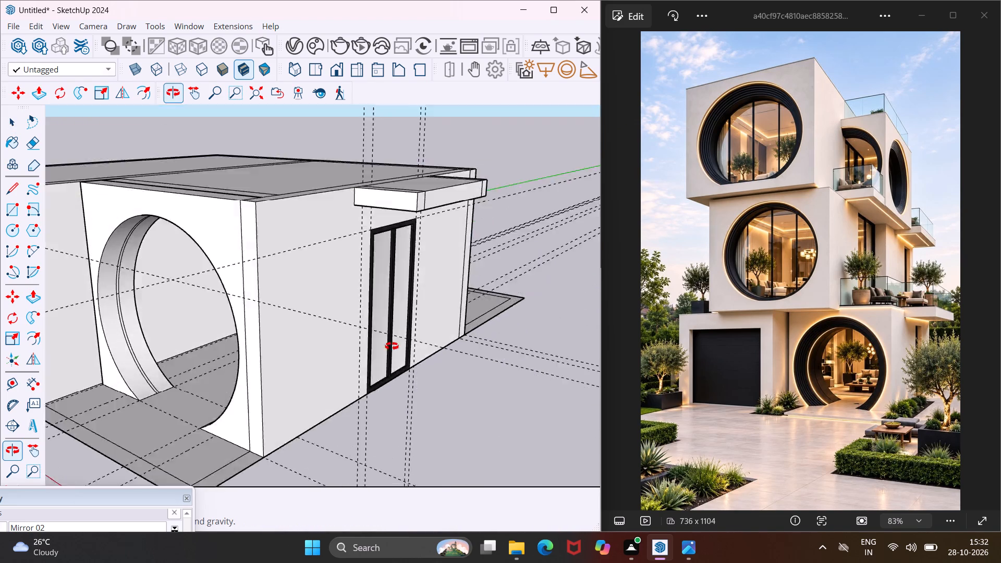
middle_click_drag(392, 346, 418, 411)
scroll(332, 333, "down", 4)
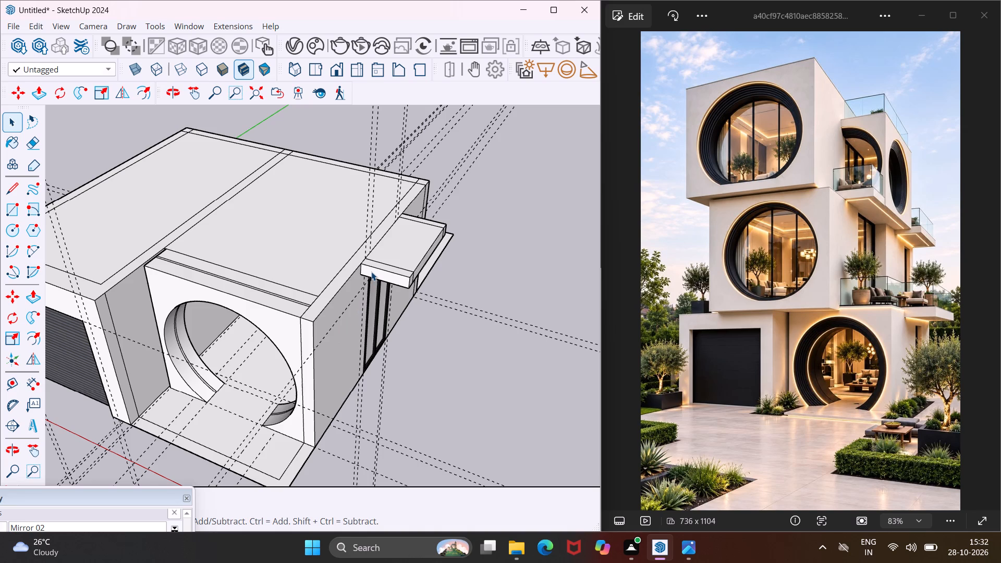
scroll(139, 284, "up", 2)
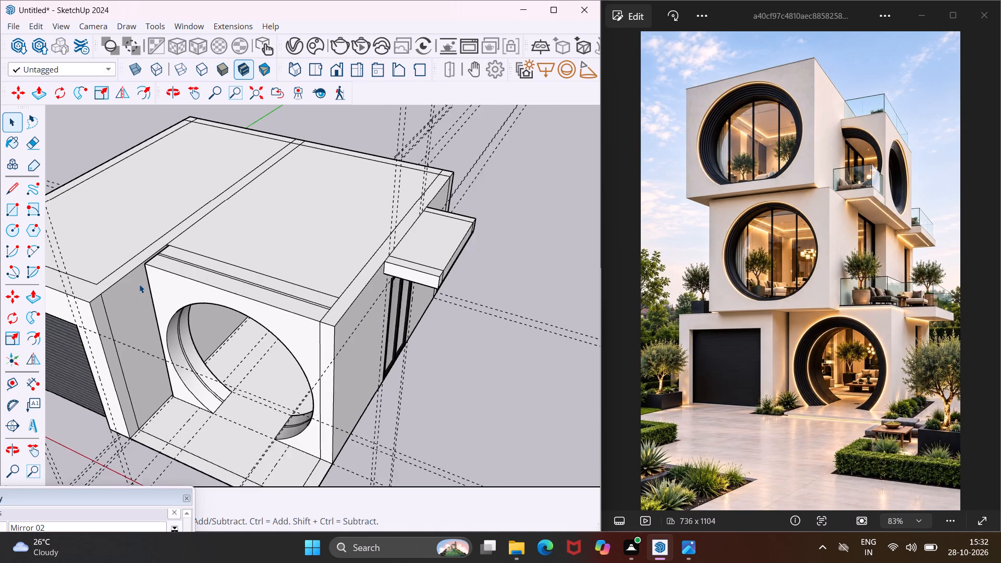
scroll(139, 284, "up", 6)
scroll(186, 237, "up", 4)
middle_click_drag(186, 240, 287, 146)
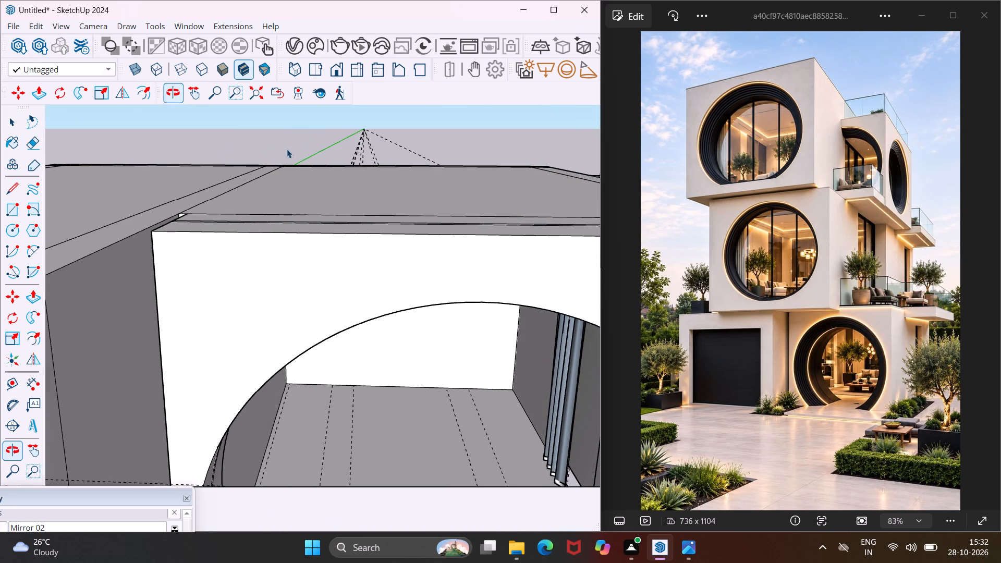
Draw a rectangle on the ground-floor roof, spanning the garage block and part of the round-opening block.
scroll(288, 217, "down", 5)
middle_click_drag(287, 224, 303, 348)
scroll(296, 266, "down", 5)
middle_click_drag(227, 236, 308, 249)
scroll(312, 244, "down", 4)
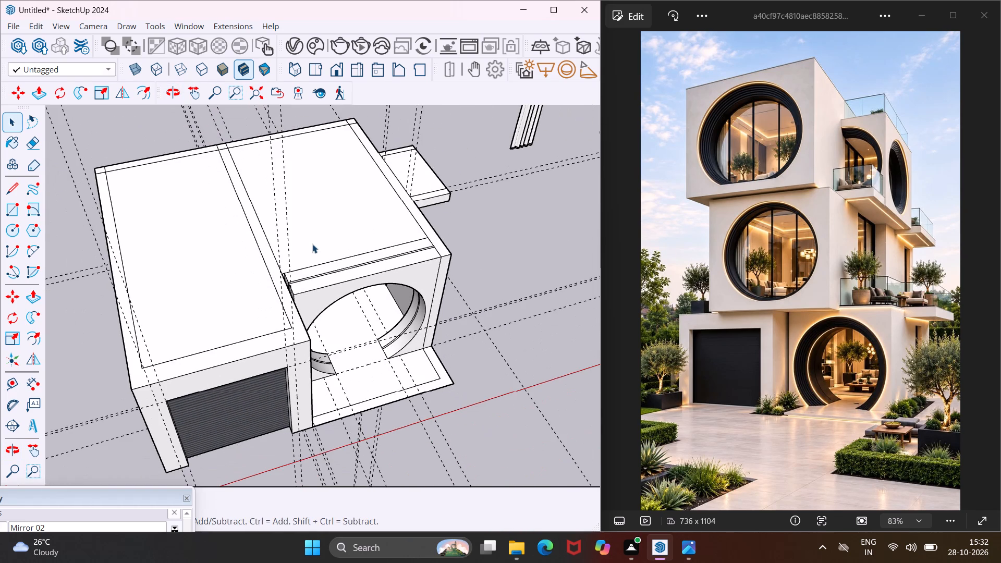
left_click(21, 207)
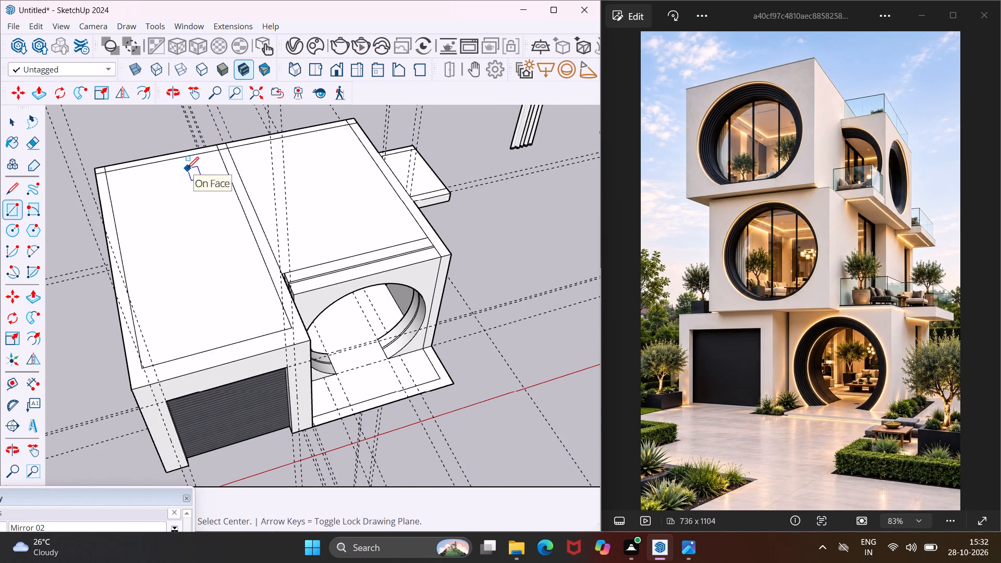
left_click(143, 173)
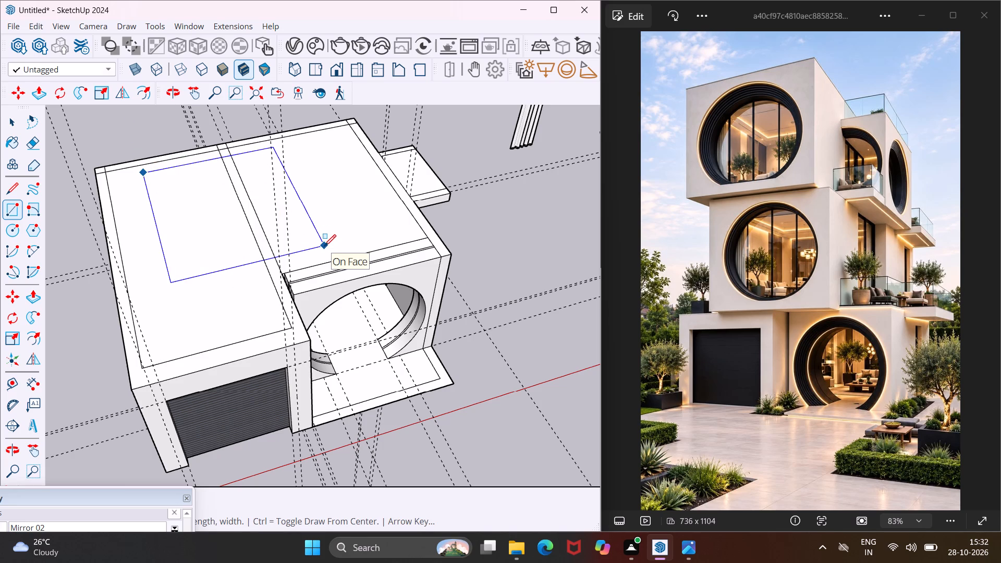
left_click(324, 246)
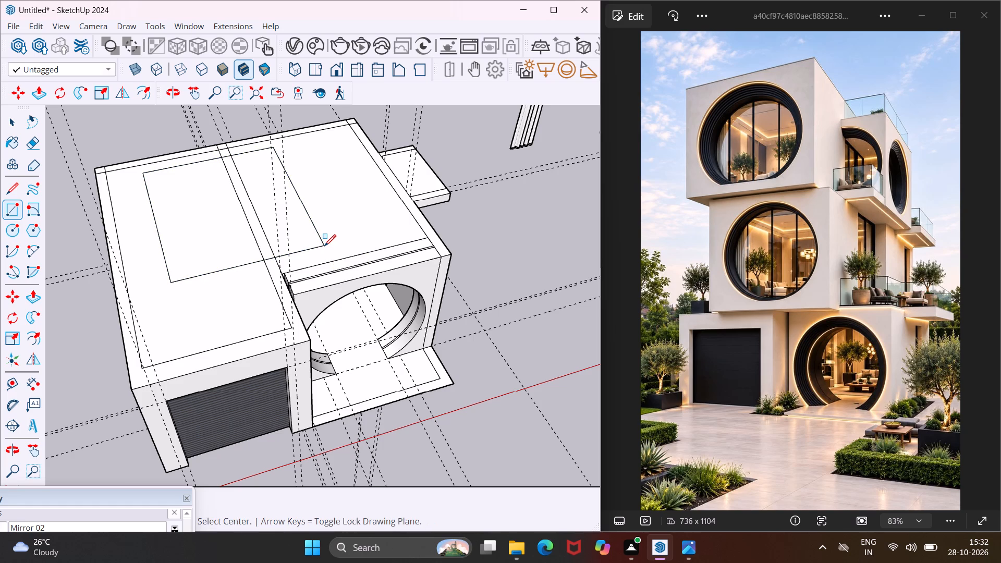
key("Escape")
key("space")
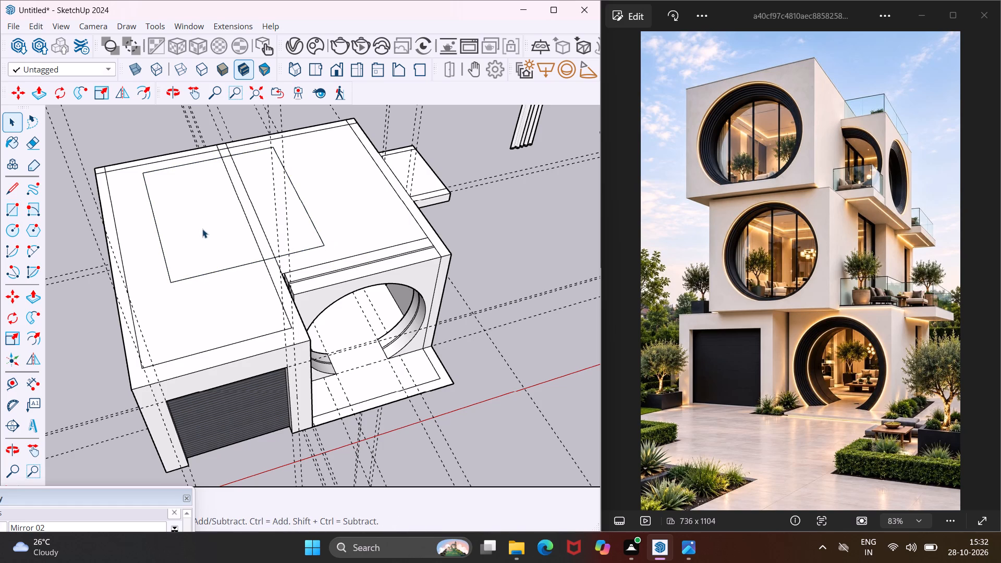
Erase the two roof dividing lines that cross the inside of the new rectangle.
key("e")
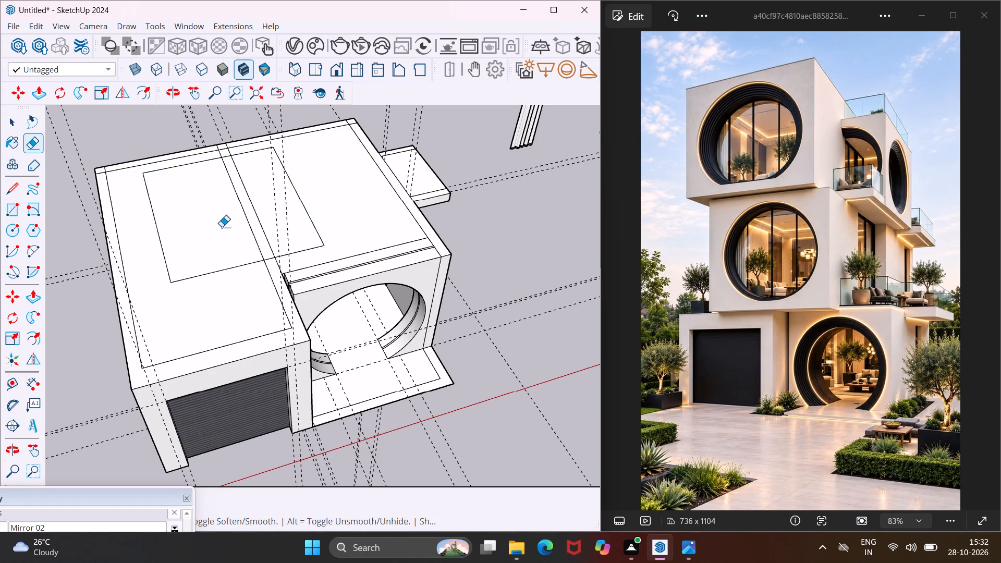
left_click_drag(236, 215, 265, 209)
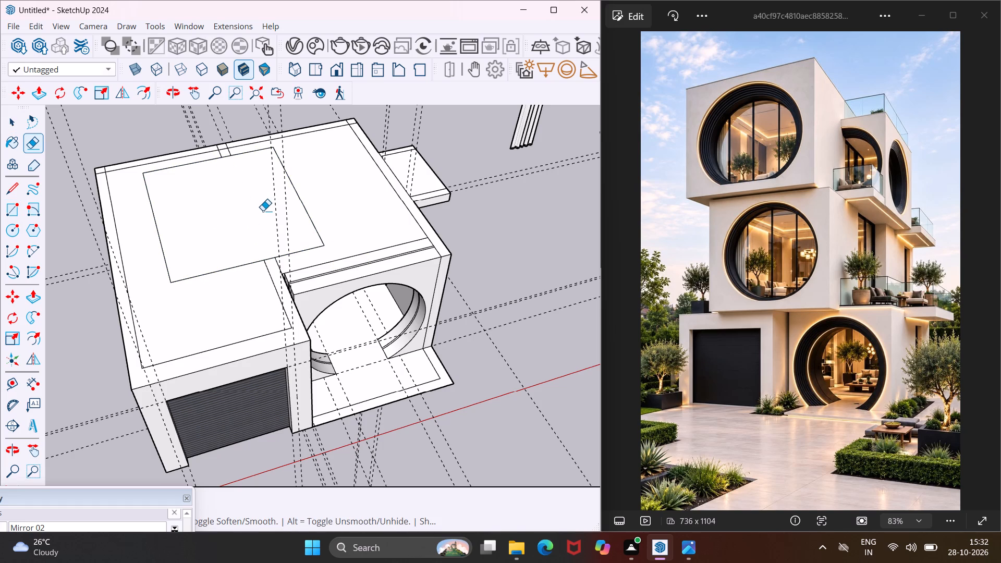
key("Escape")
key("space")
Push/Pull the roof rectangle upward 10' to form the second-storey box.
left_click(258, 211)
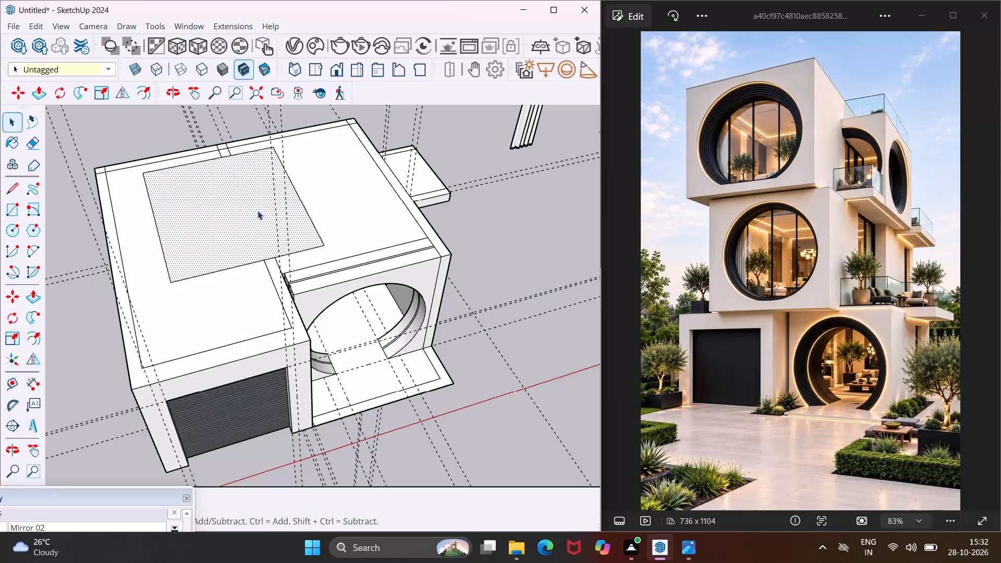
key("p")
left_click(258, 211)
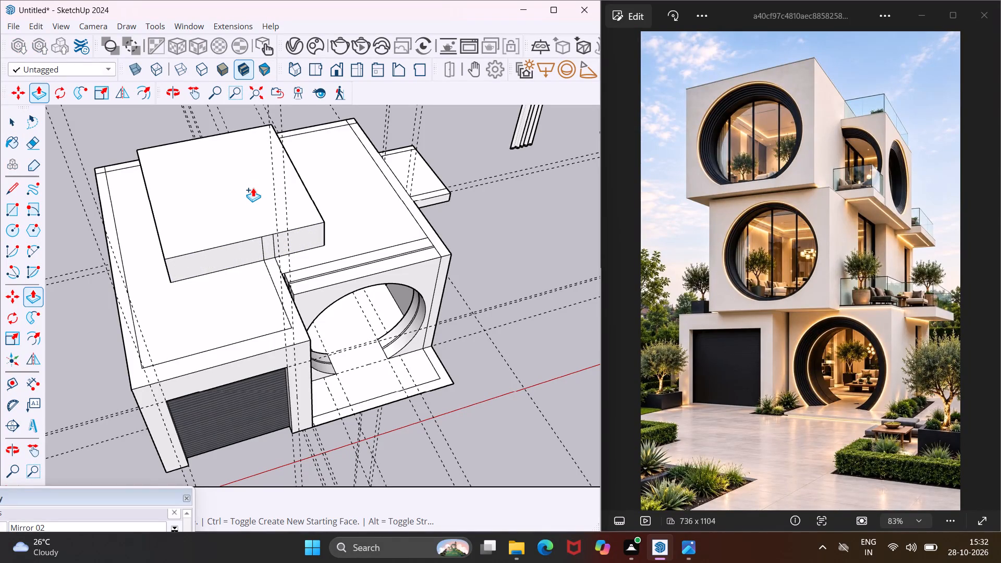
type("10'")
key("Return")
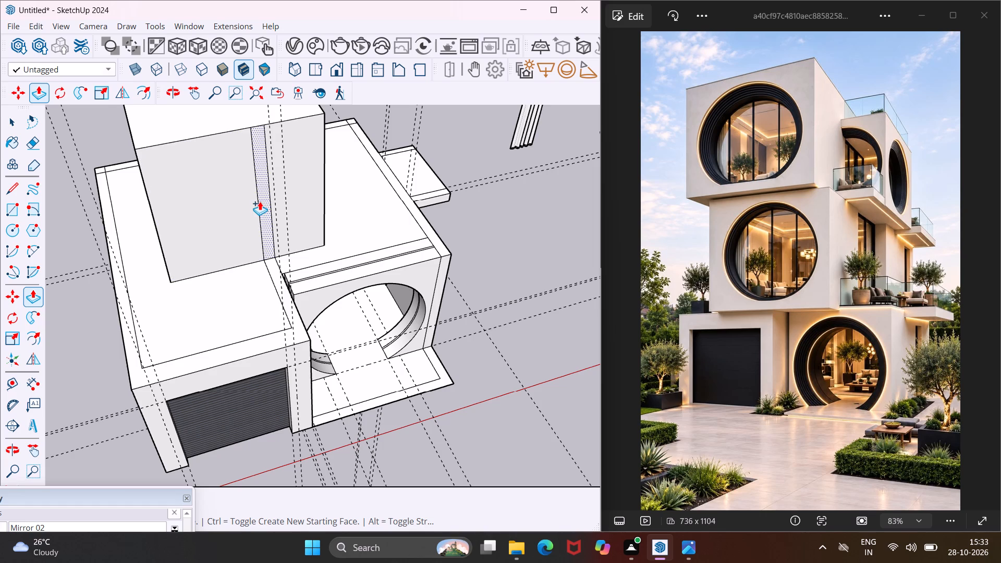
Erase the two vertical lines splitting the front face of the second-storey box.
key("Escape")
key("space")
type("e")
left_click_drag(274, 191, 260, 197)
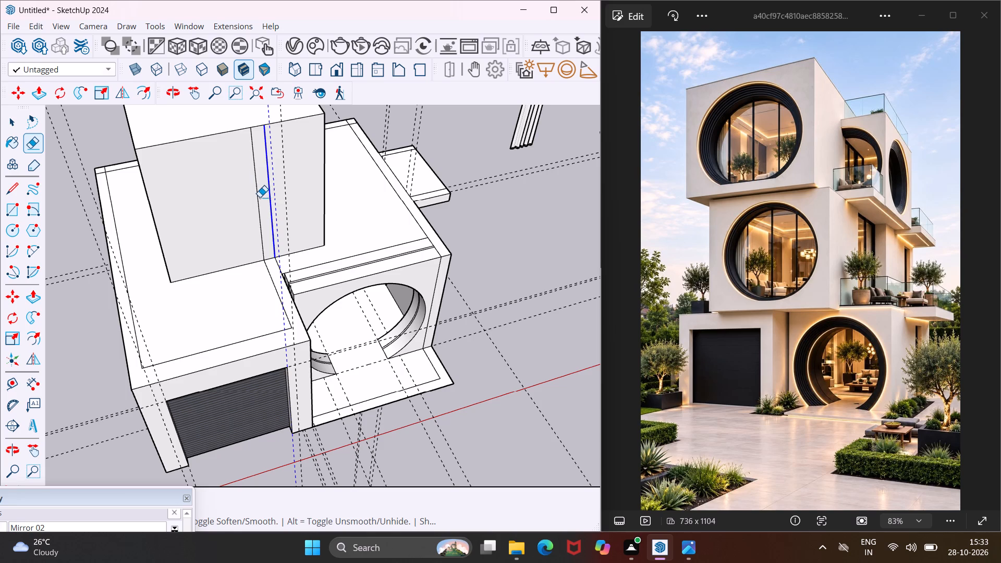
left_click_drag(260, 197, 253, 198)
key("Escape")
key("space")
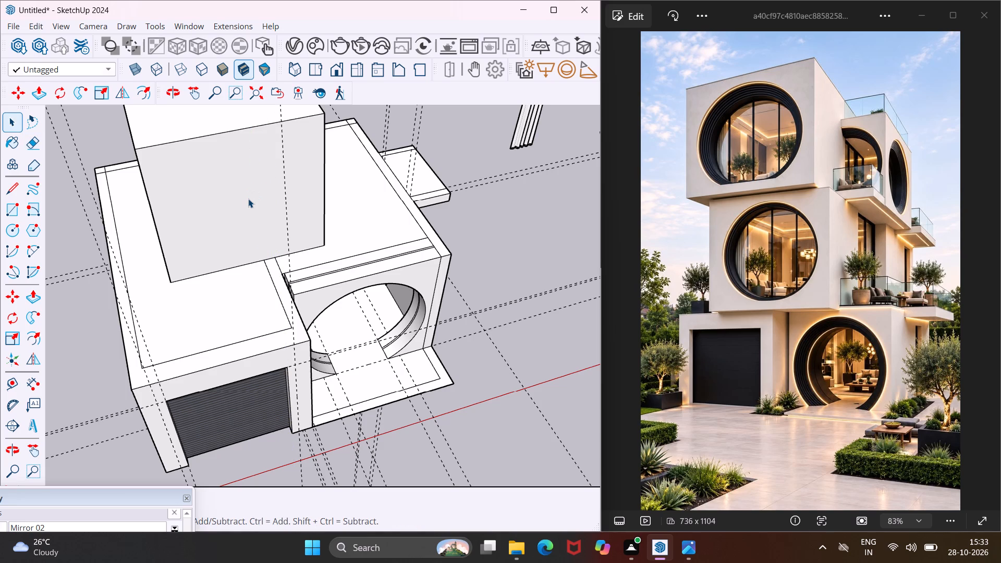
Push/Pull the second-storey box's front face forward in stages until it overhangs the garage front.
left_click(248, 199)
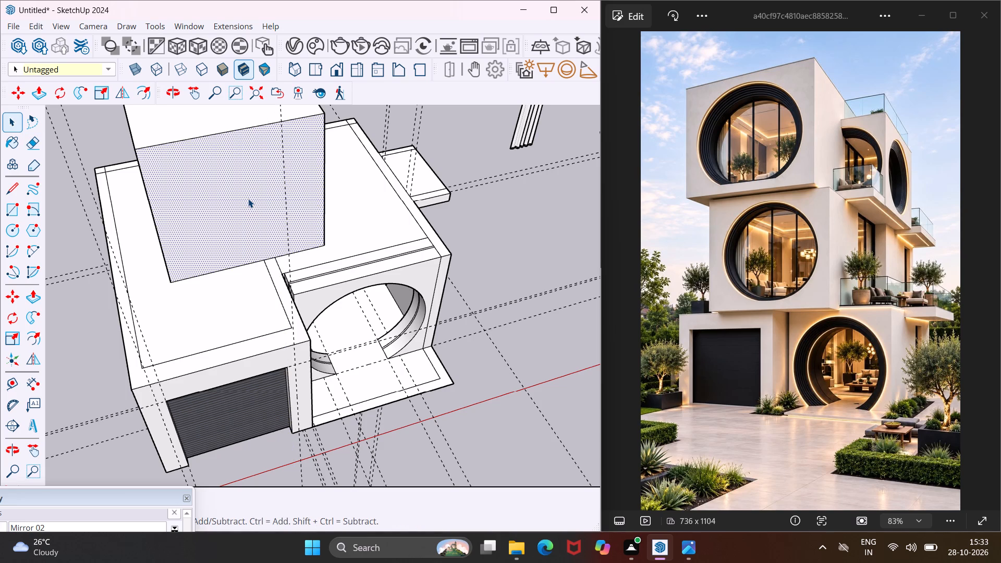
key("p")
left_click(248, 199)
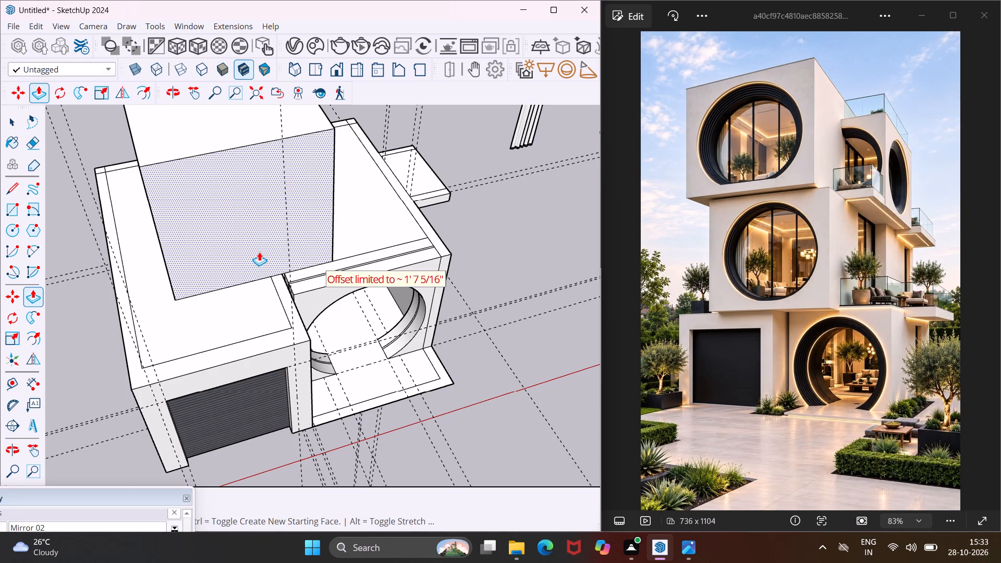
left_click(265, 260)
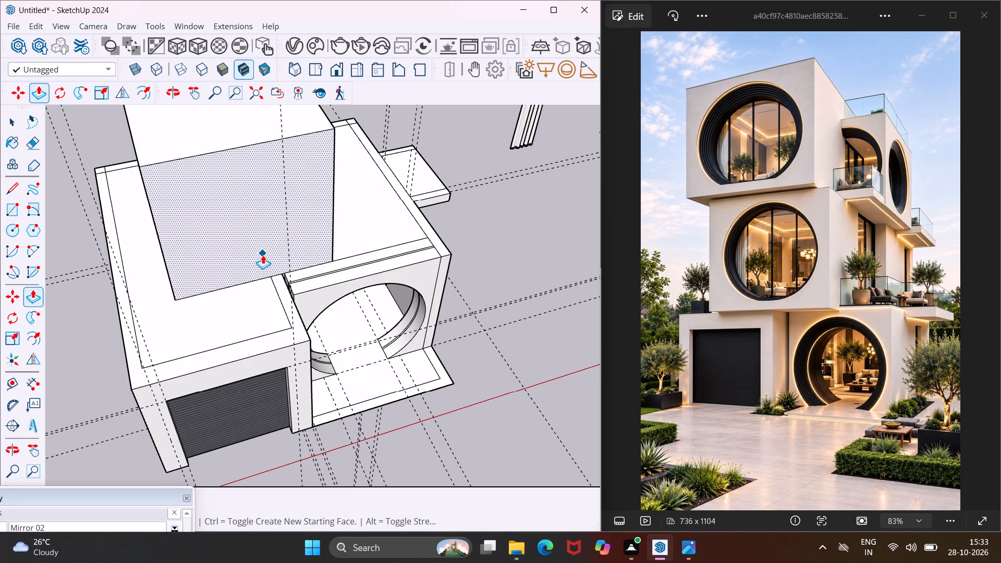
key("Escape")
left_click(255, 252)
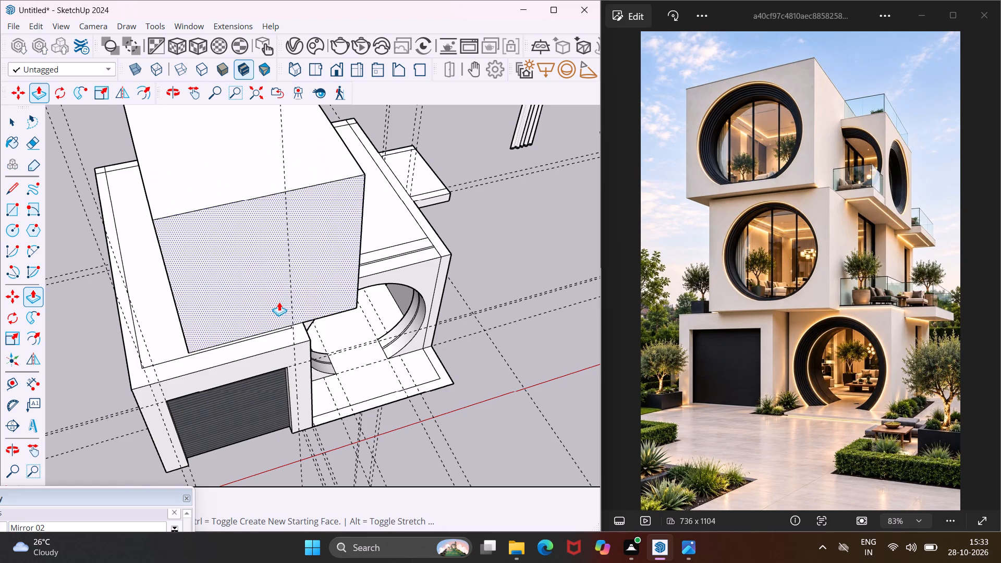
left_click(283, 315)
left_click(271, 305)
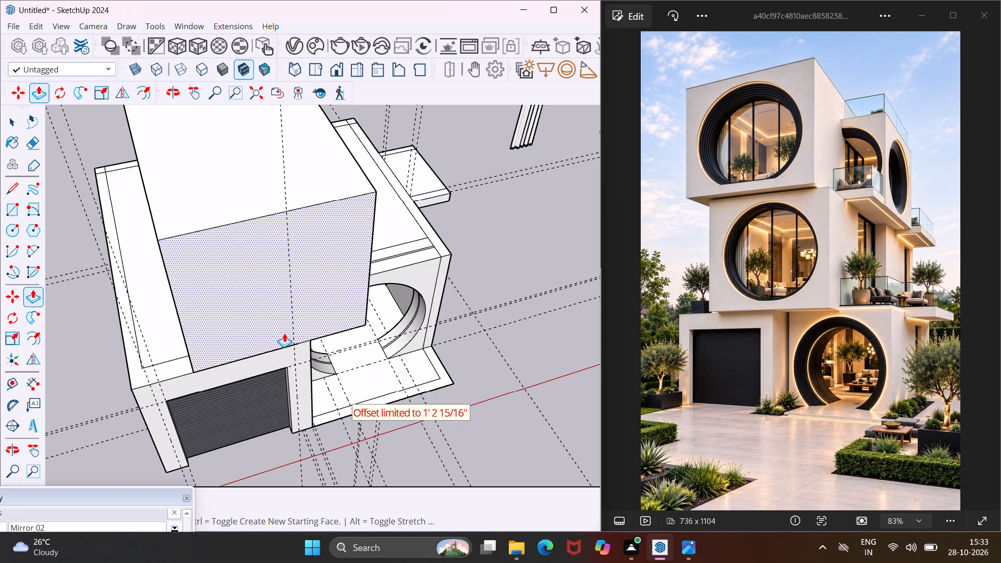
left_click(287, 340)
left_click(267, 320)
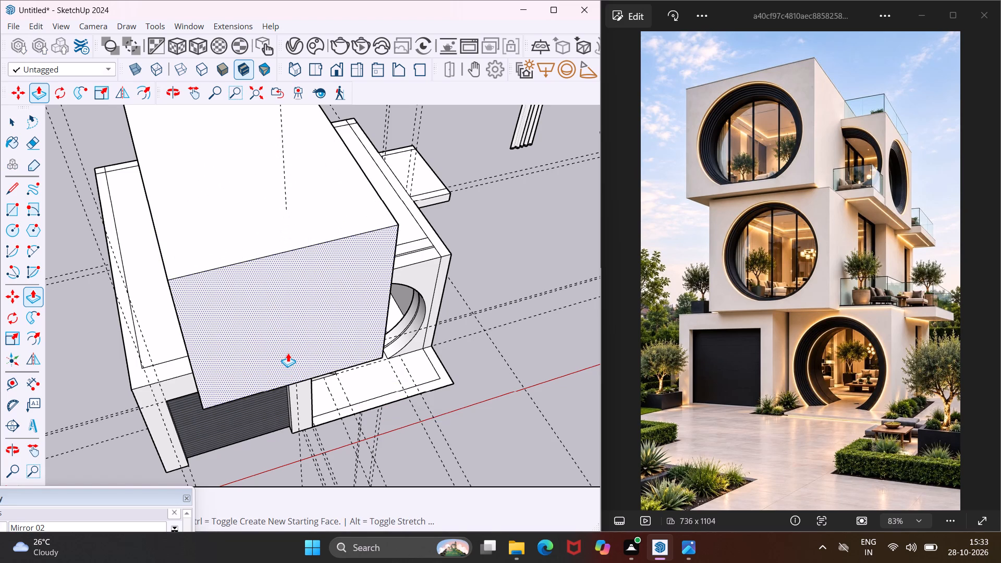
middle_click_drag(288, 353, 299, 255)
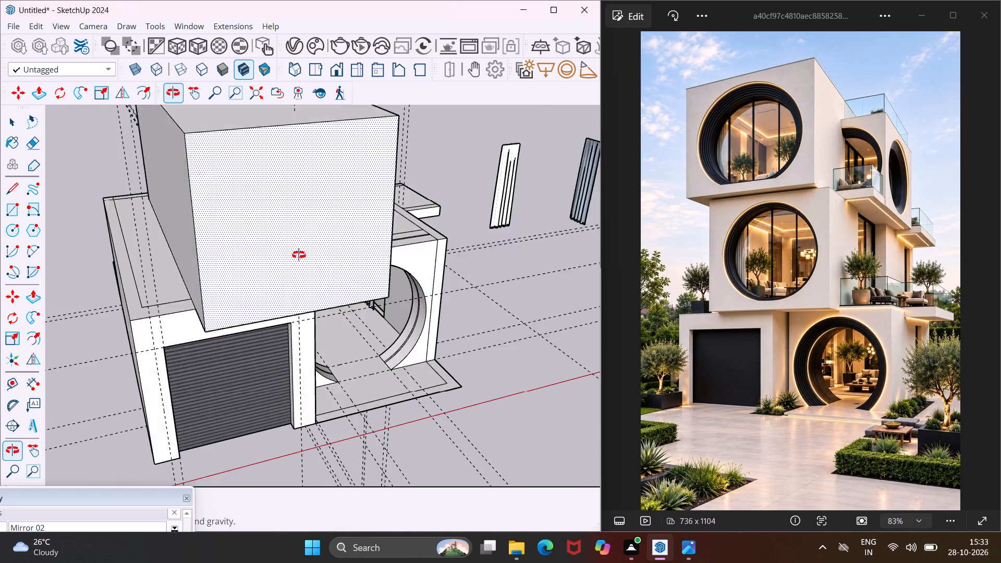
middle_click_drag(299, 255, 450, 231)
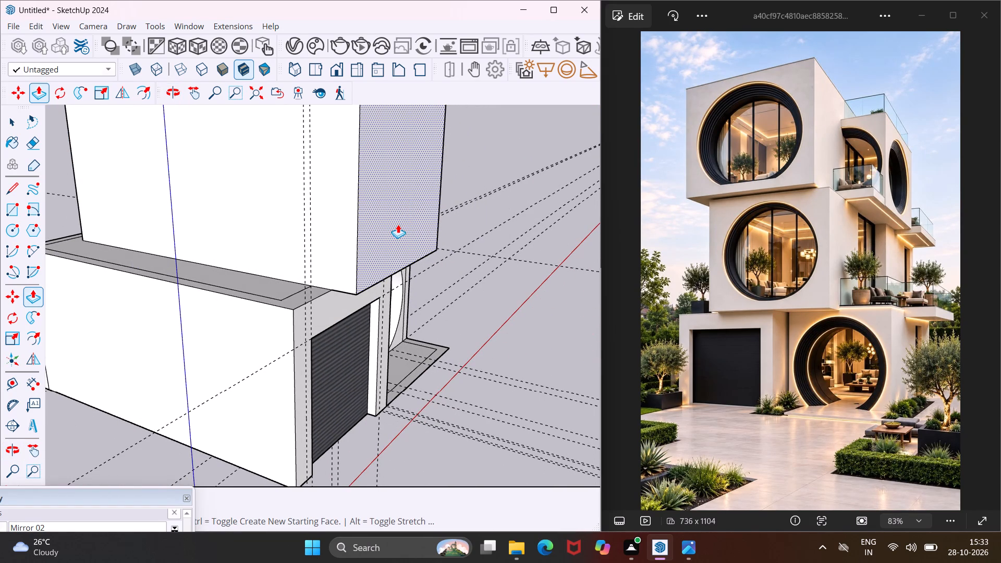
left_click(398, 224)
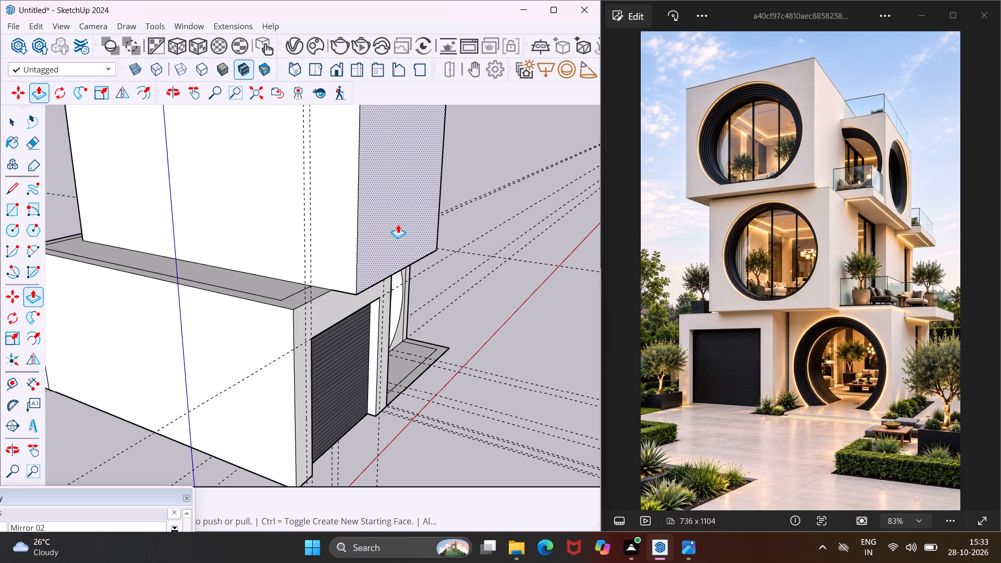
key("Escape")
key("space")
Delete the top face of the second-storey box to open its interior.
middle_click_drag(409, 230, 77, 314)
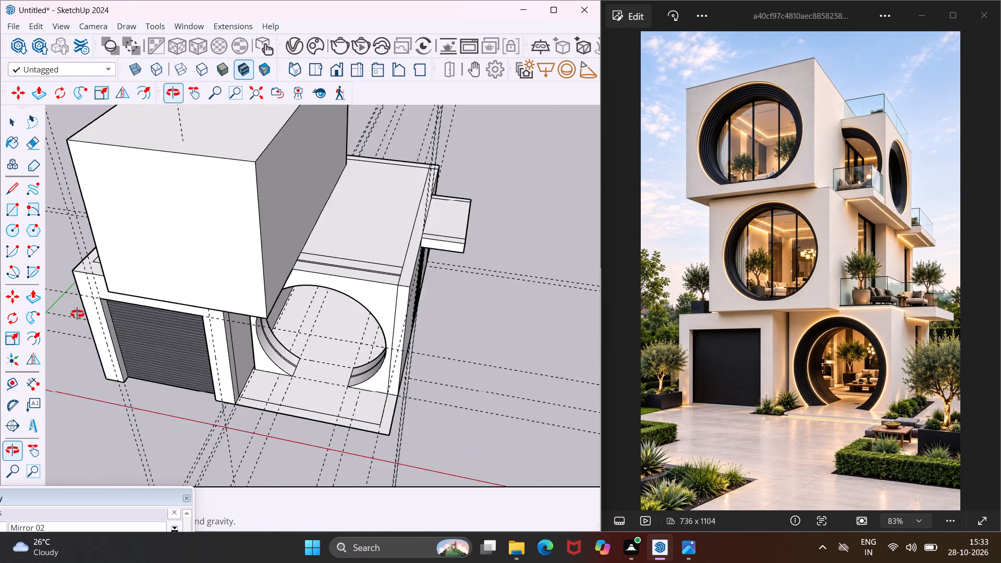
middle_click_drag(77, 314, 56, 314)
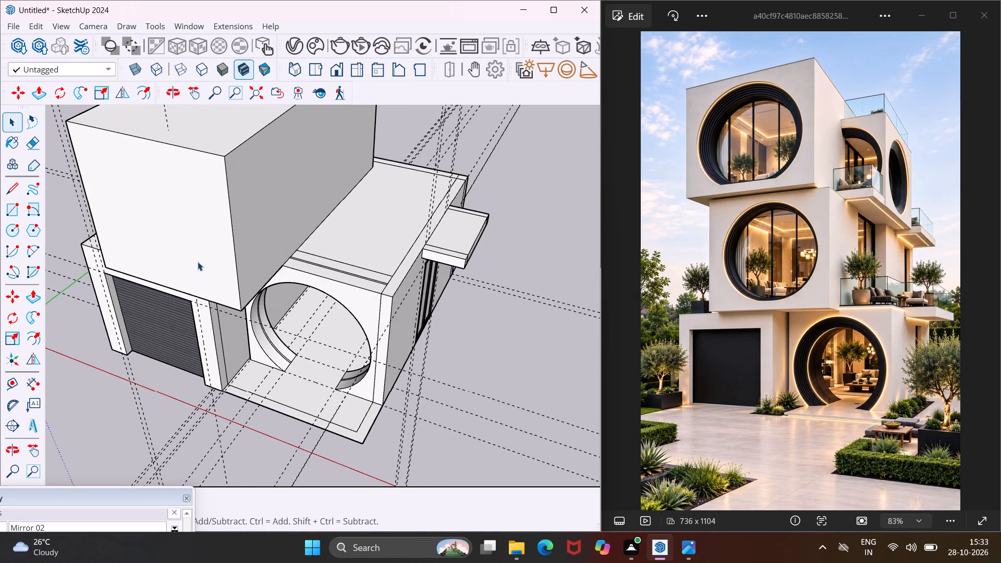
middle_click_drag(198, 262, 568, 309)
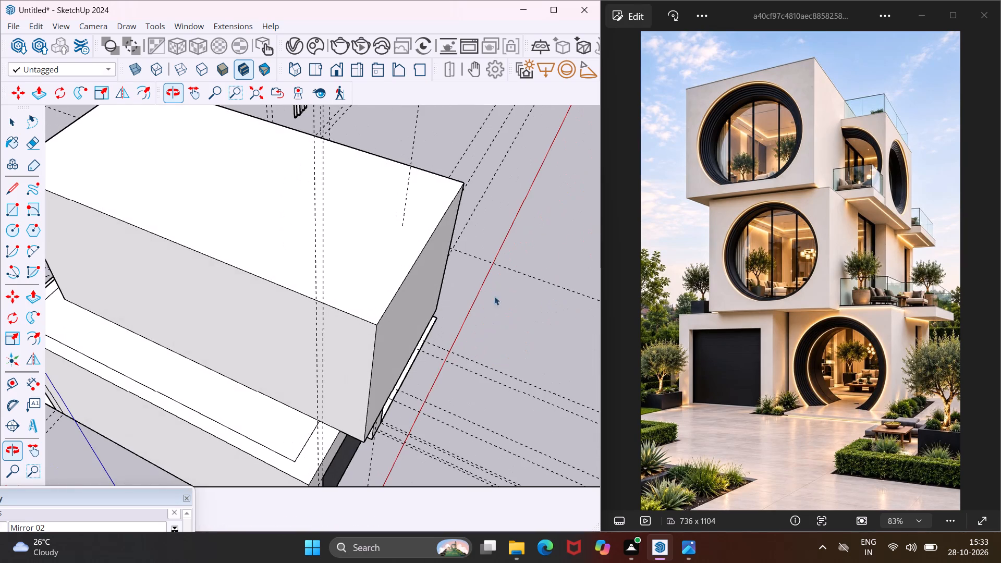
left_click(374, 261)
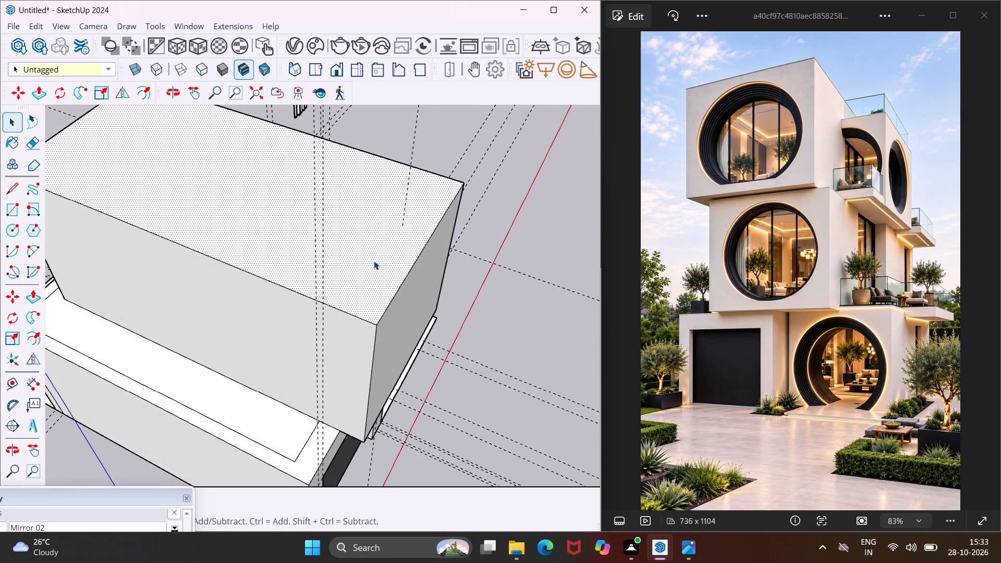
key("Delete")
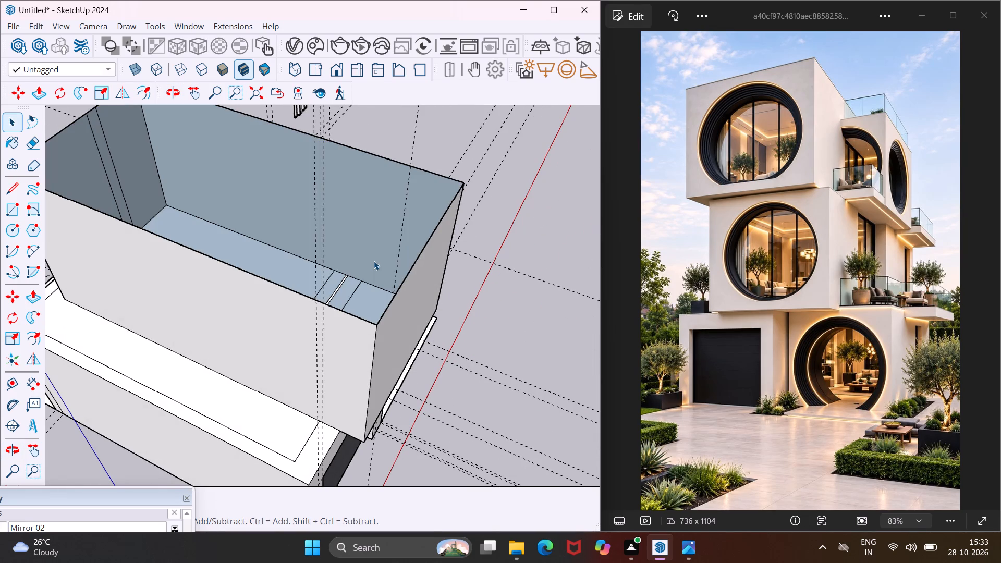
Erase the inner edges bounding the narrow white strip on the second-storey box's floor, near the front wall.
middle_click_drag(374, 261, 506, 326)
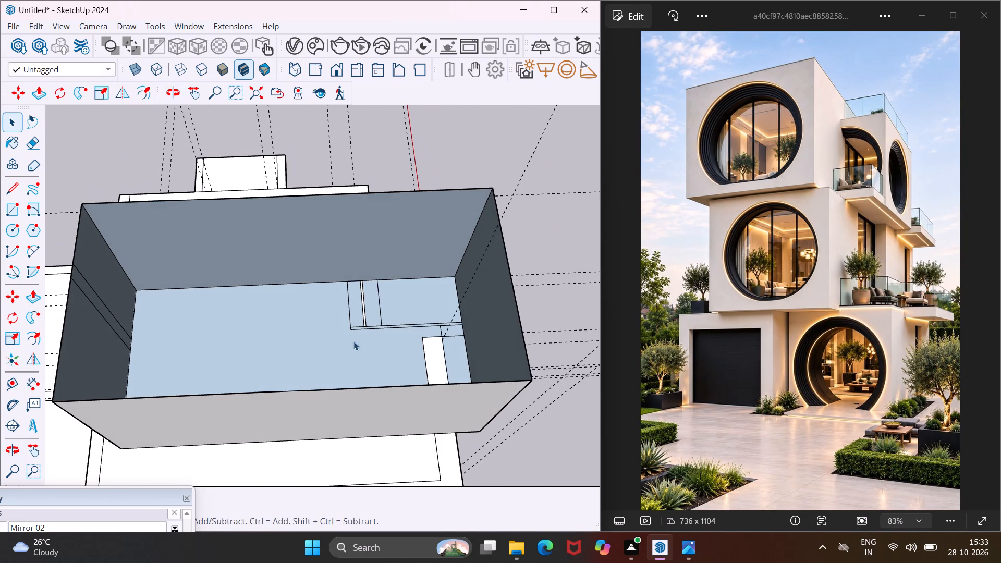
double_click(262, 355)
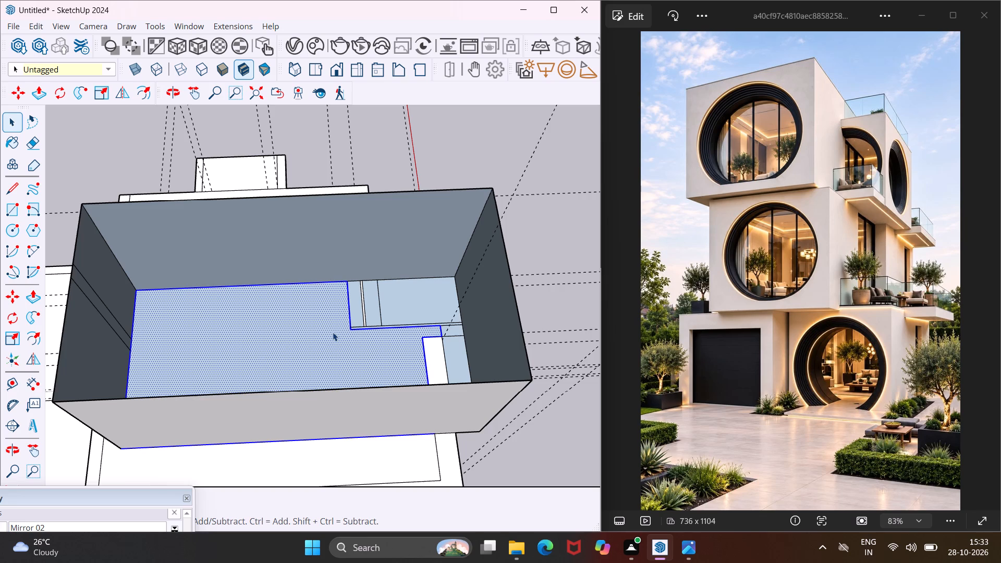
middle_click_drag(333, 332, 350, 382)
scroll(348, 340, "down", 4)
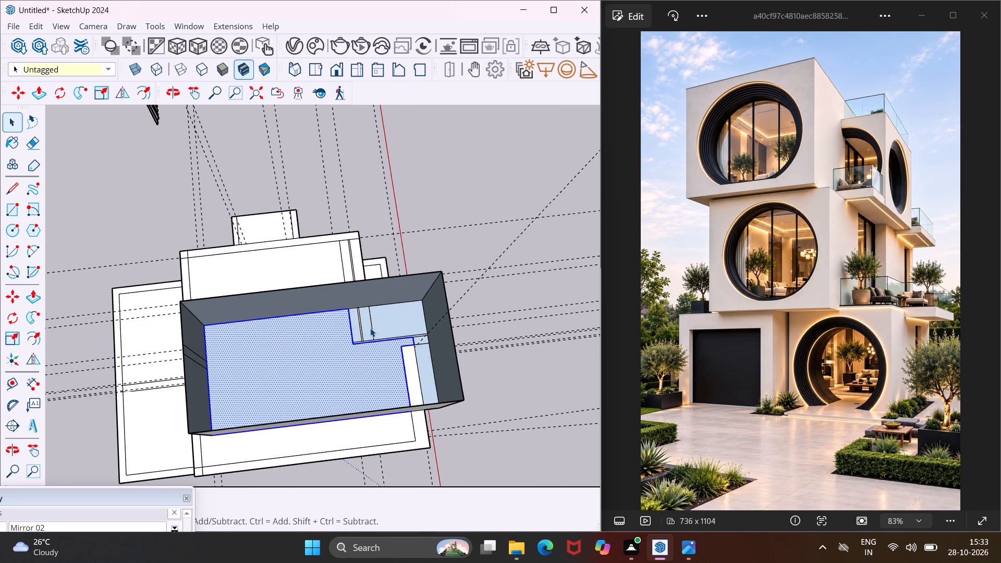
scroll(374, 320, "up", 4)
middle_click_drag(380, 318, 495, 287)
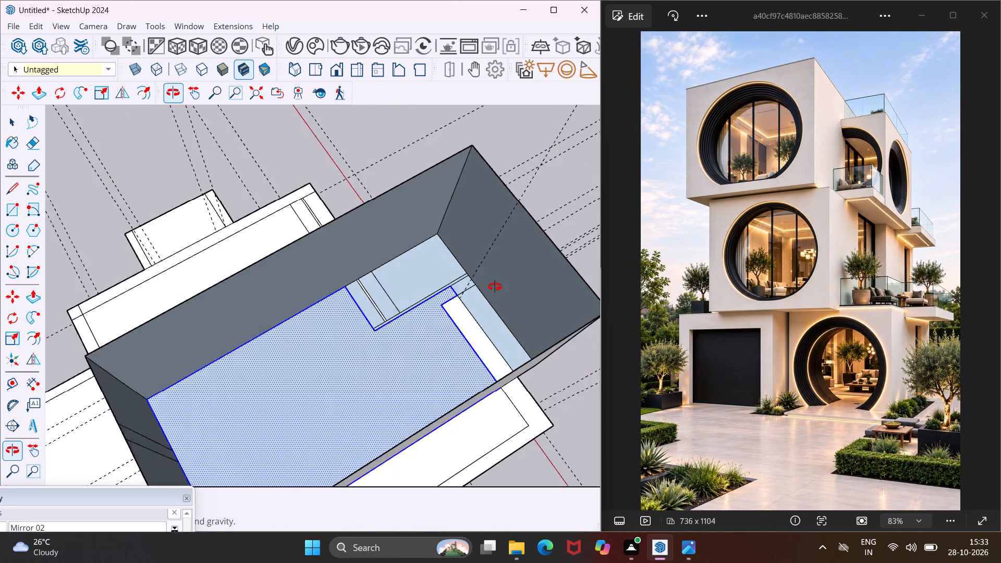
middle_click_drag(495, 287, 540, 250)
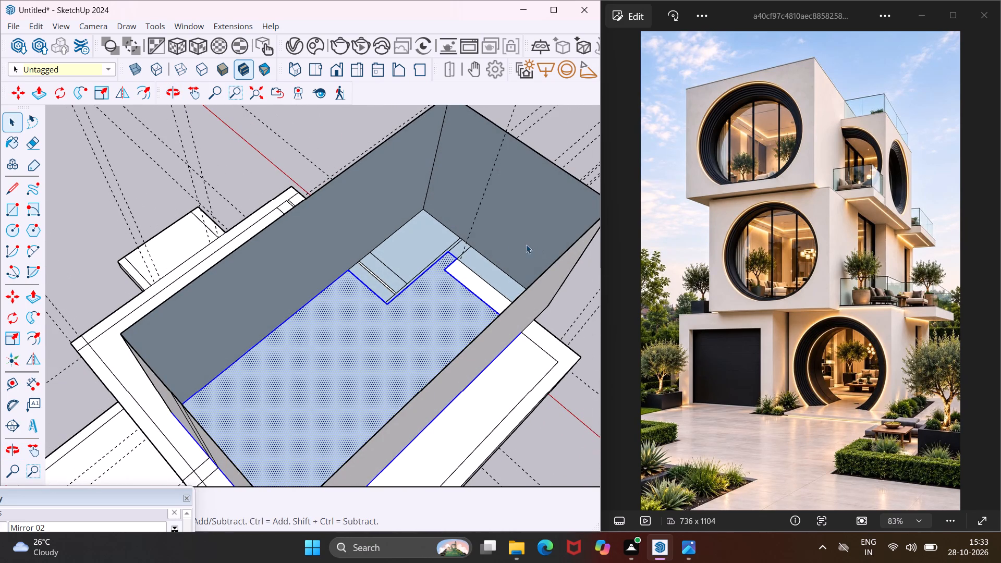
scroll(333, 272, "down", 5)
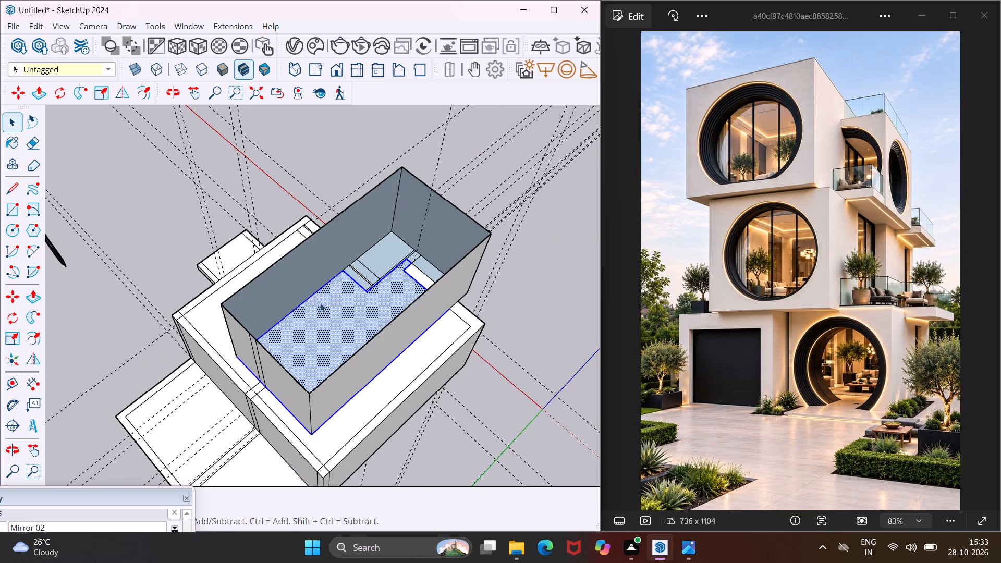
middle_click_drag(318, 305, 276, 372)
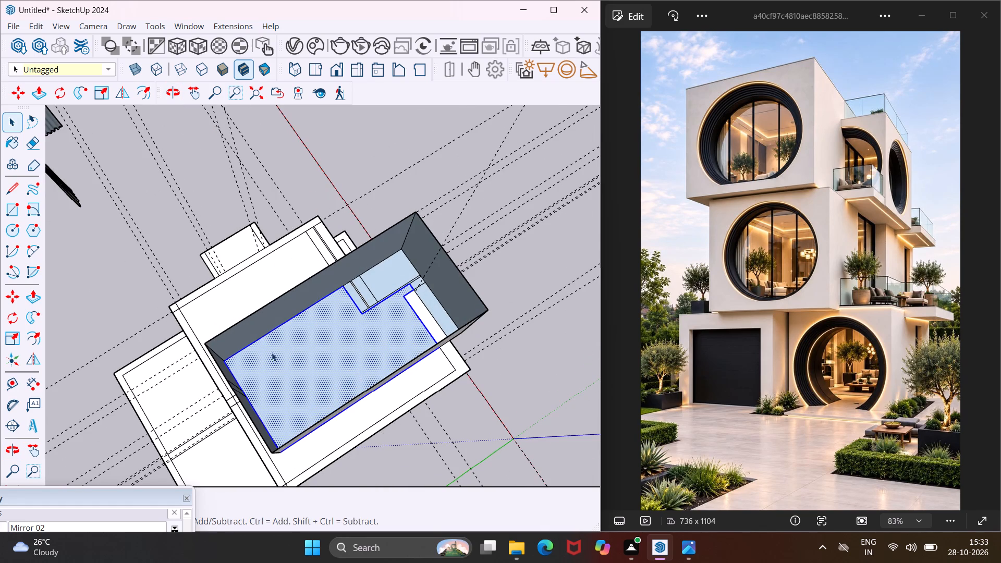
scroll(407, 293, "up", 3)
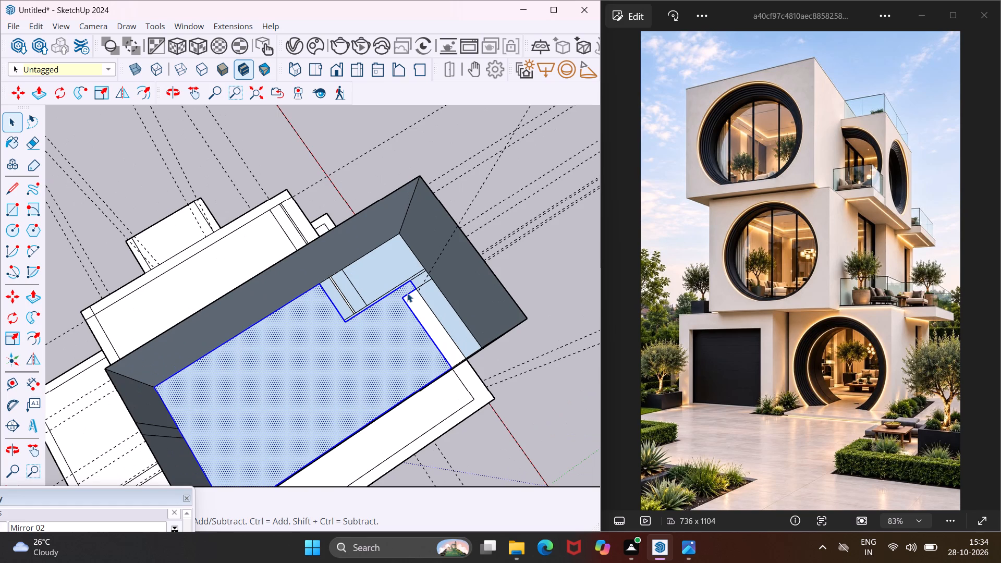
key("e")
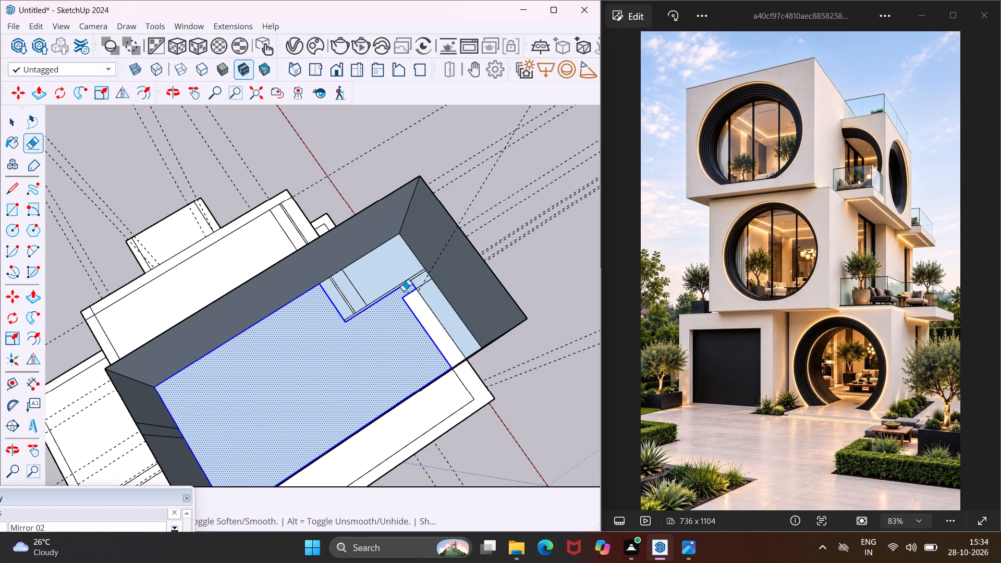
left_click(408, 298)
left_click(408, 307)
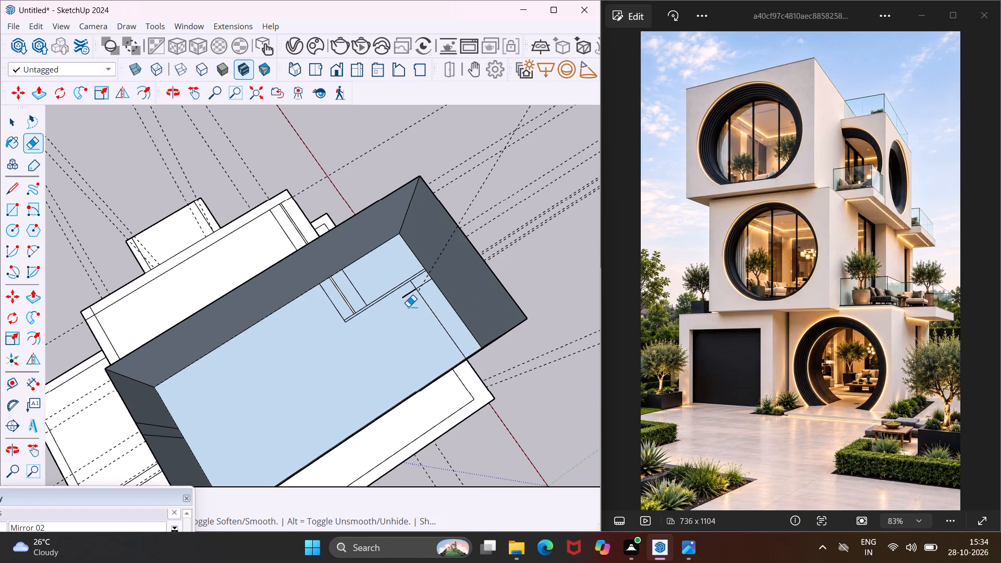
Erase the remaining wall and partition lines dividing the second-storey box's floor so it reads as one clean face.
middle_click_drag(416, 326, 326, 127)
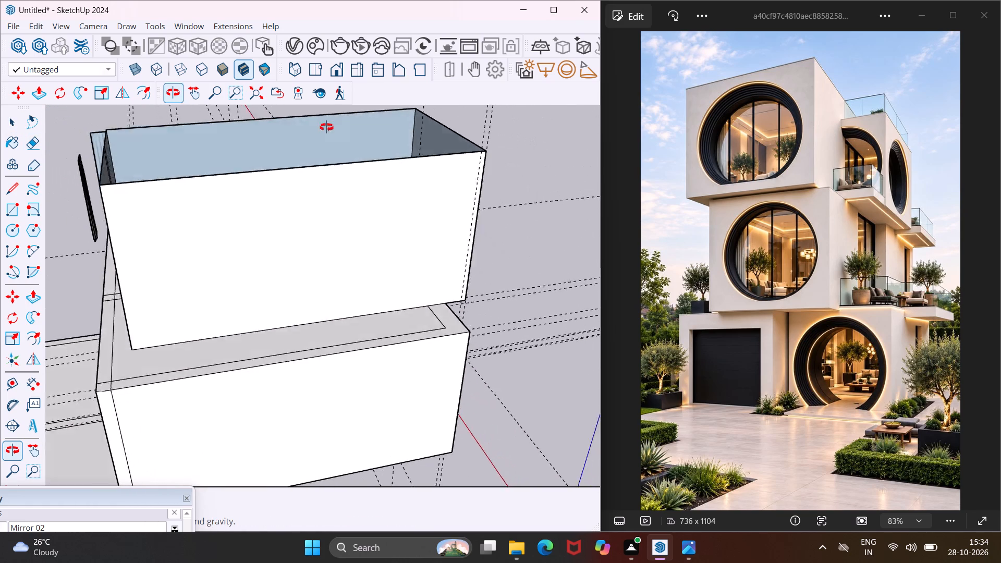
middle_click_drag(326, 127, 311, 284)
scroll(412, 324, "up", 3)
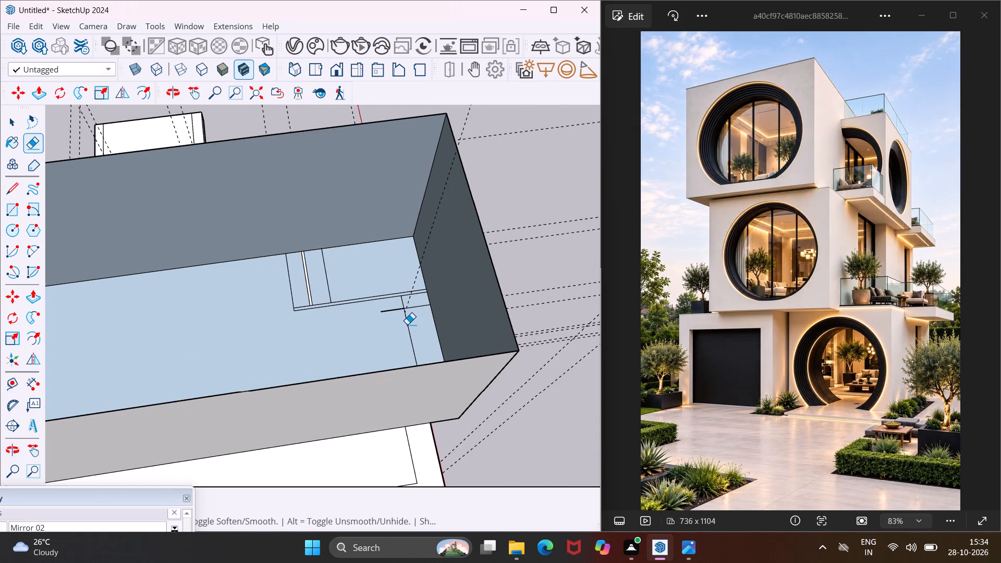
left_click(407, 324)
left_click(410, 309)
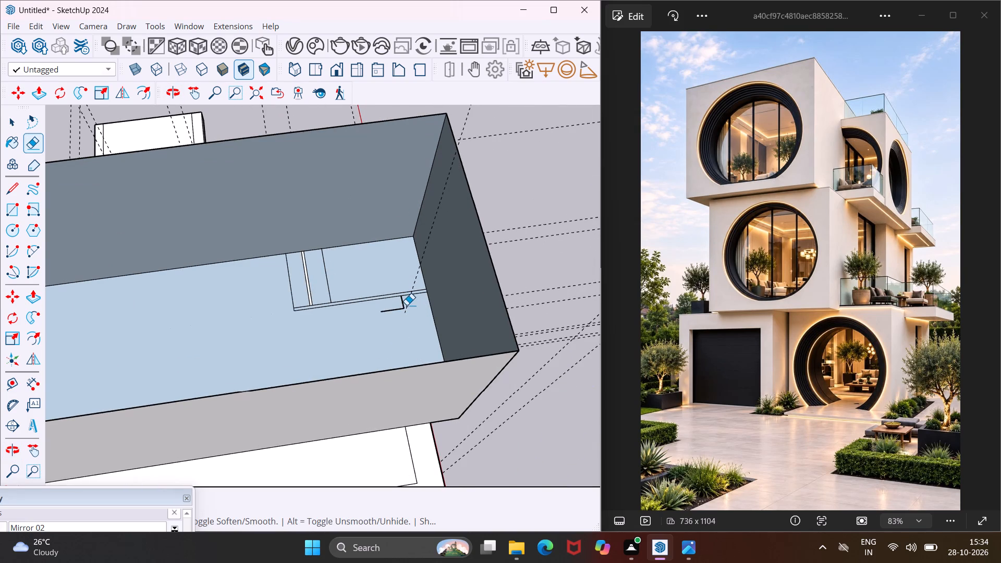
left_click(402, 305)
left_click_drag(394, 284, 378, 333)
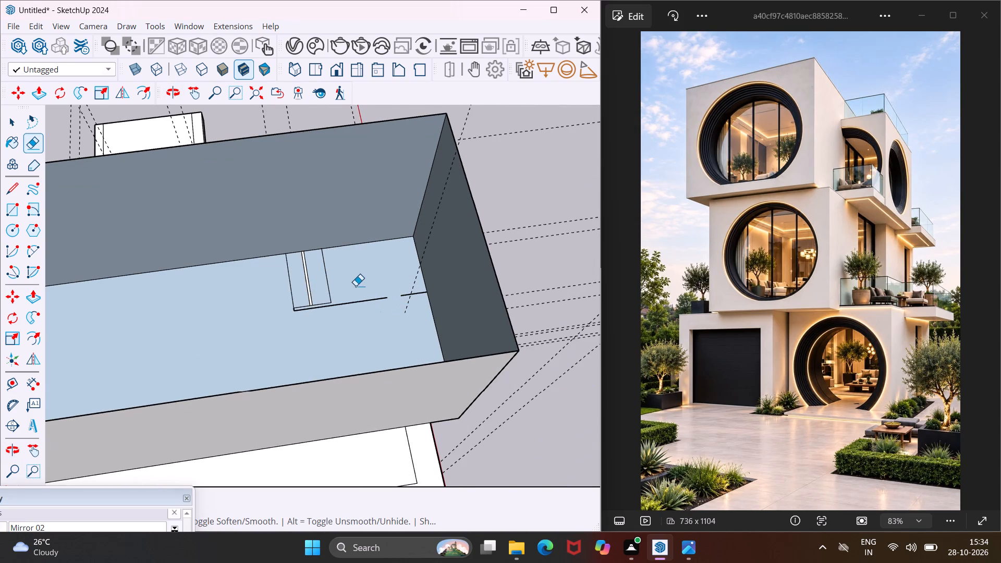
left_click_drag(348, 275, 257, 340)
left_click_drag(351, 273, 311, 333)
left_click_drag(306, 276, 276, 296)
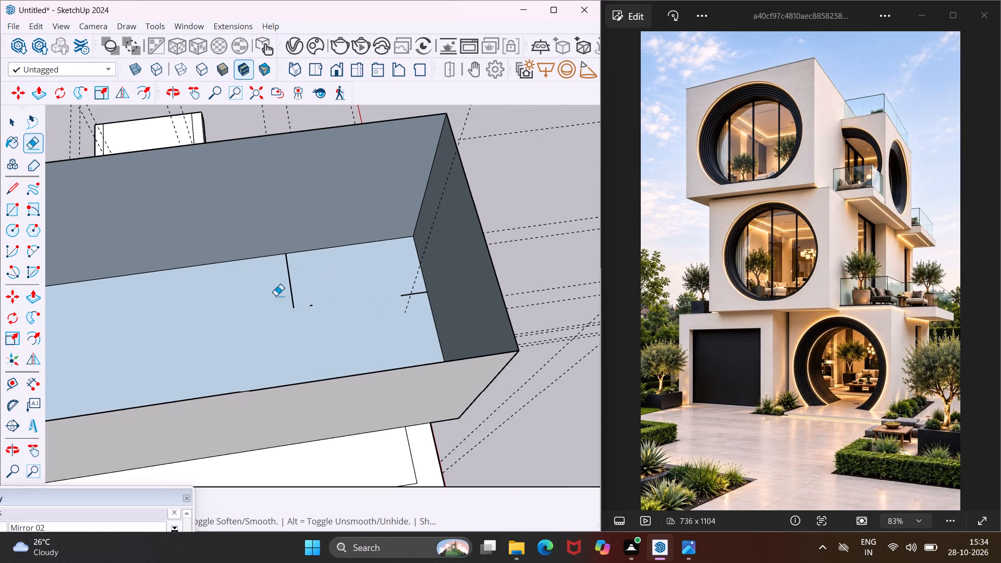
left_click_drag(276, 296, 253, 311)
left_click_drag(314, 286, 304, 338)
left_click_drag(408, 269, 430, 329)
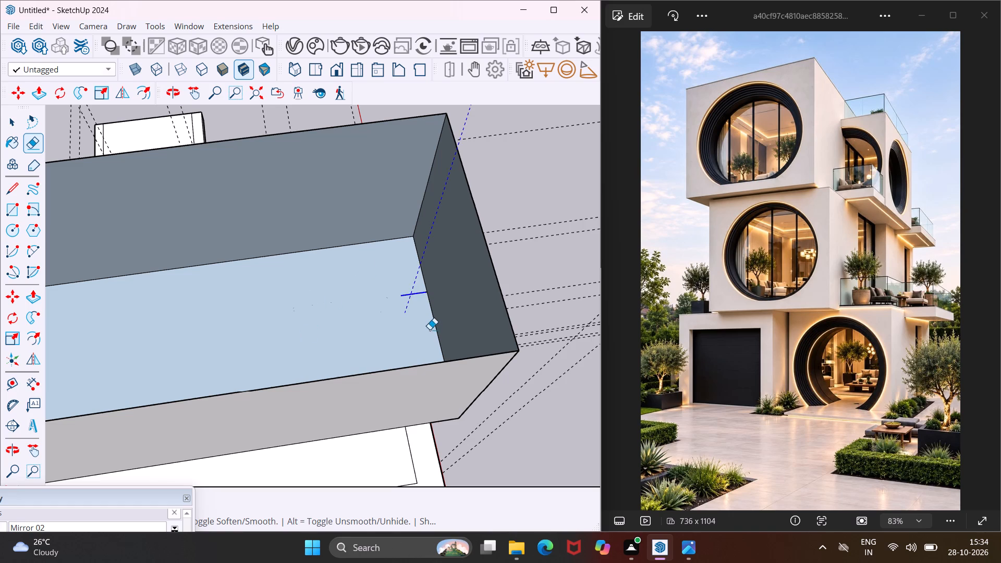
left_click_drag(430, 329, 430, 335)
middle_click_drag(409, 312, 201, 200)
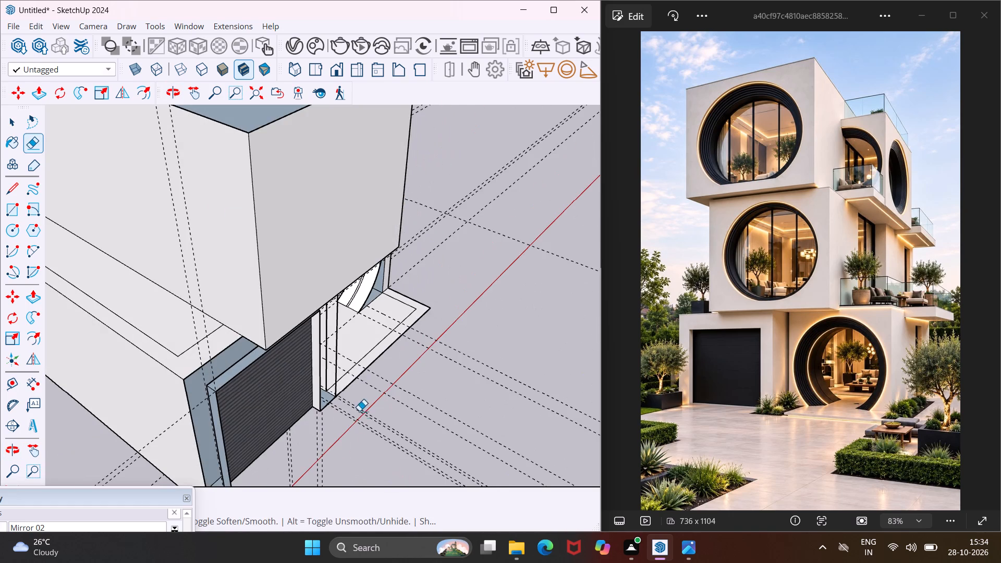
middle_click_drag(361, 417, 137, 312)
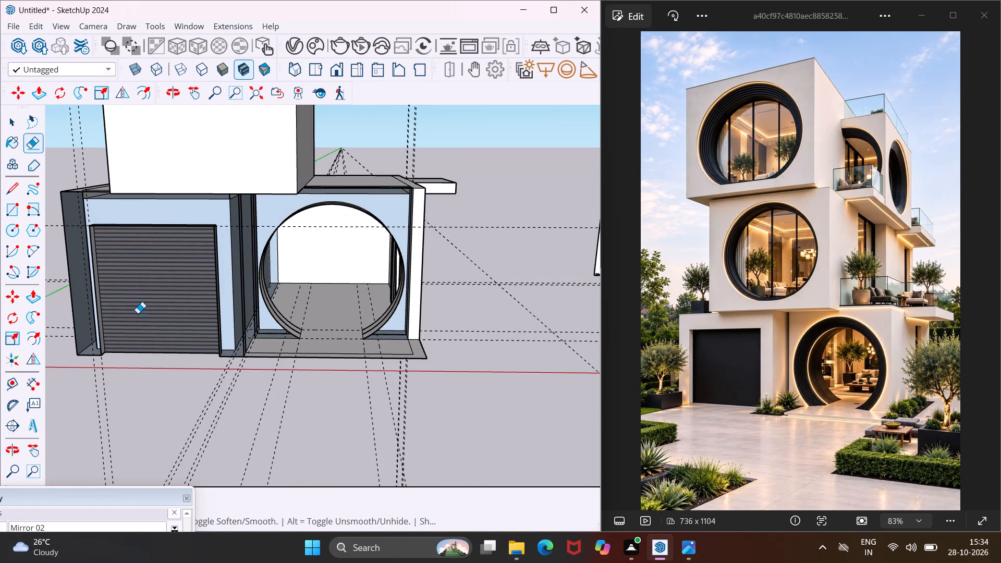
Undo the floor erasures and the second-storey box extrusions, back to the flat rectangle on the ground-floor roof.
key("ctrl+z")
key("ctrl+z")
key("ctrl+z")
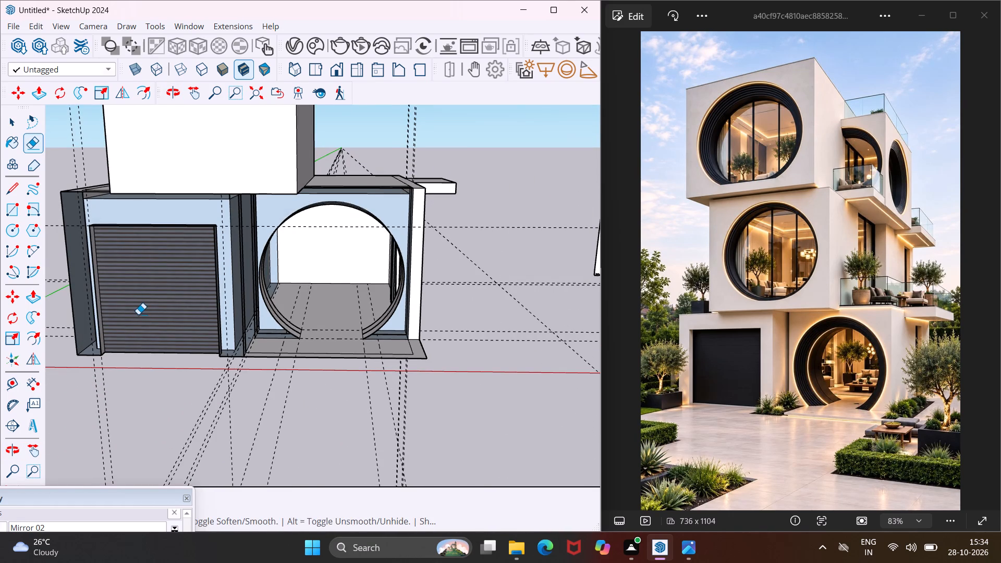
key("ctrl+z")
key("ctrl+z")
key("ctrl+z")
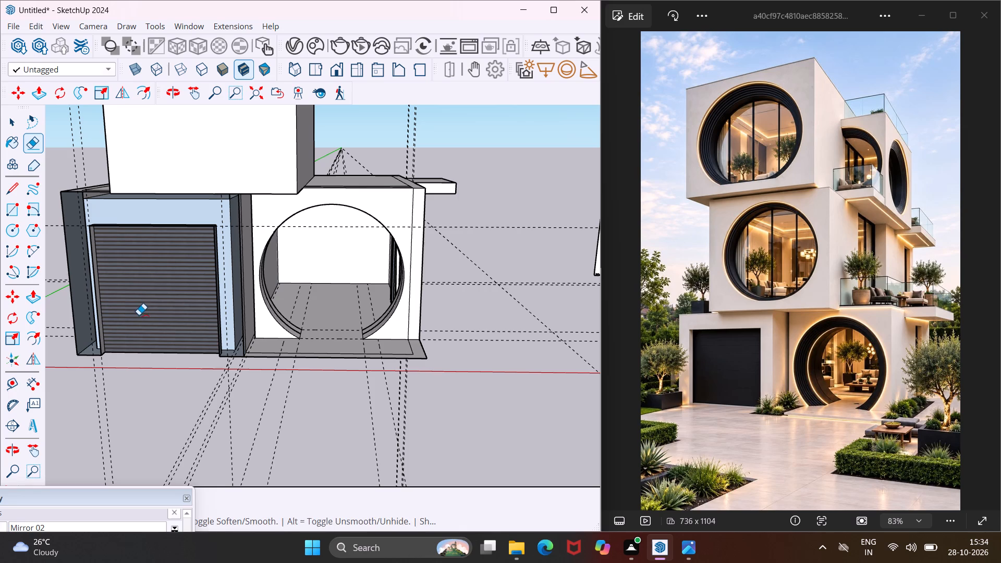
key("ctrl+z")
key("ctrl+z")
key("ctrl+z")
key("ctrl+z")
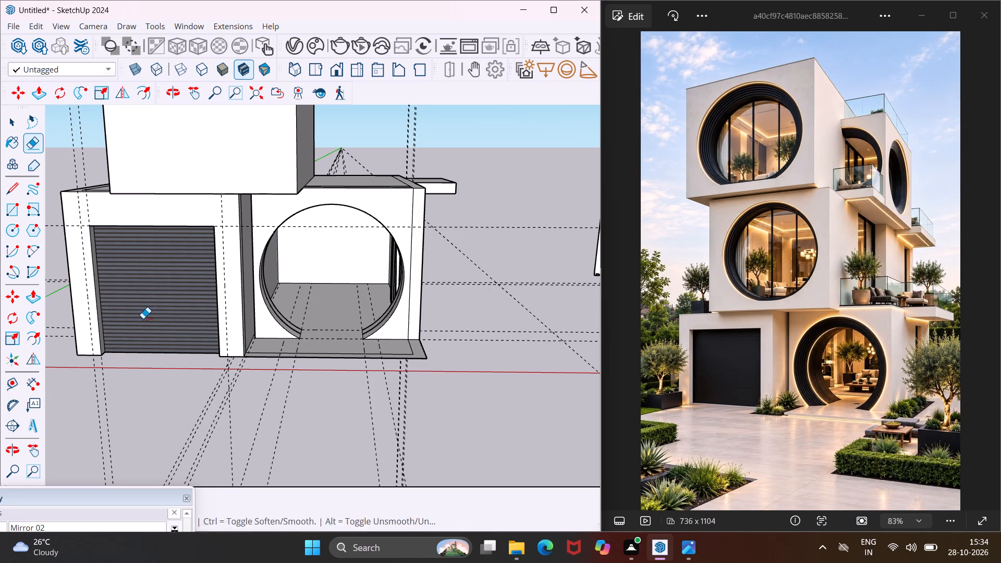
key("ctrl+z")
key("ctrl+z")
key("ctrl+z")
key("ctrl+z")
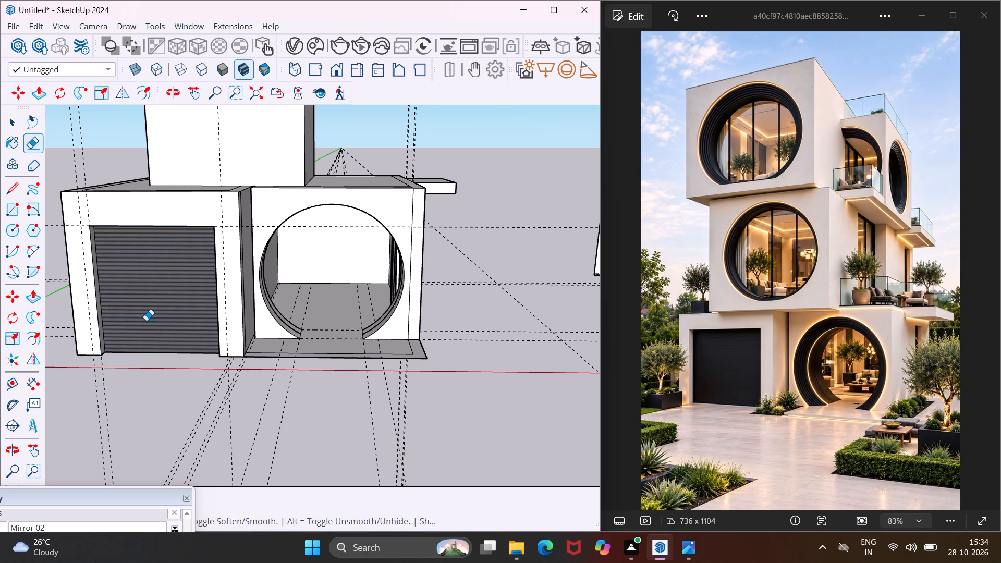
key("ctrl+z")
key("ctrl+z")
key("ctrl+z")
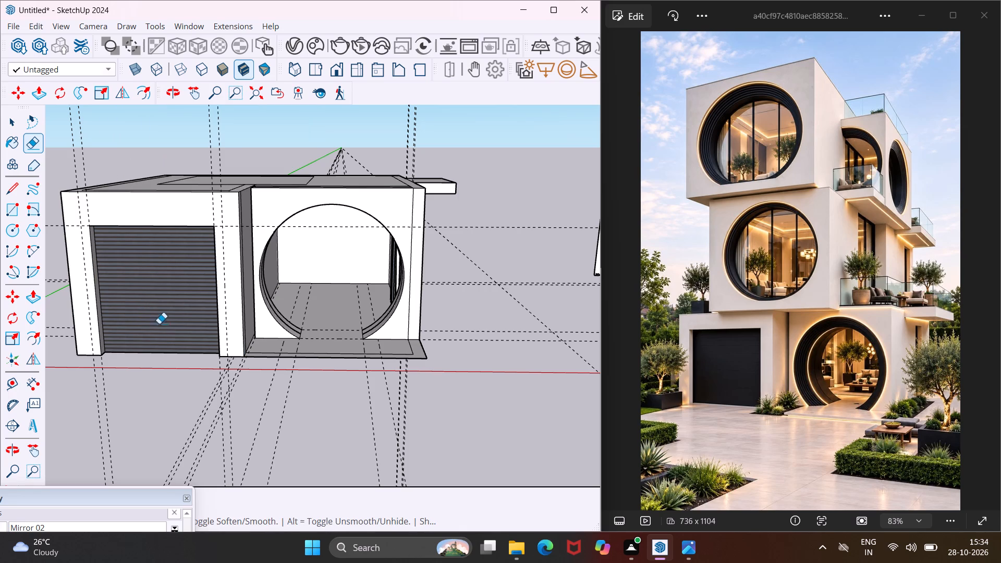
Move all segments of the roof rectangle's front edge along the green axis so the rectangle overhangs the garage front.
scroll(250, 160, "up", 1)
middle_click_drag(250, 160, 349, 356)
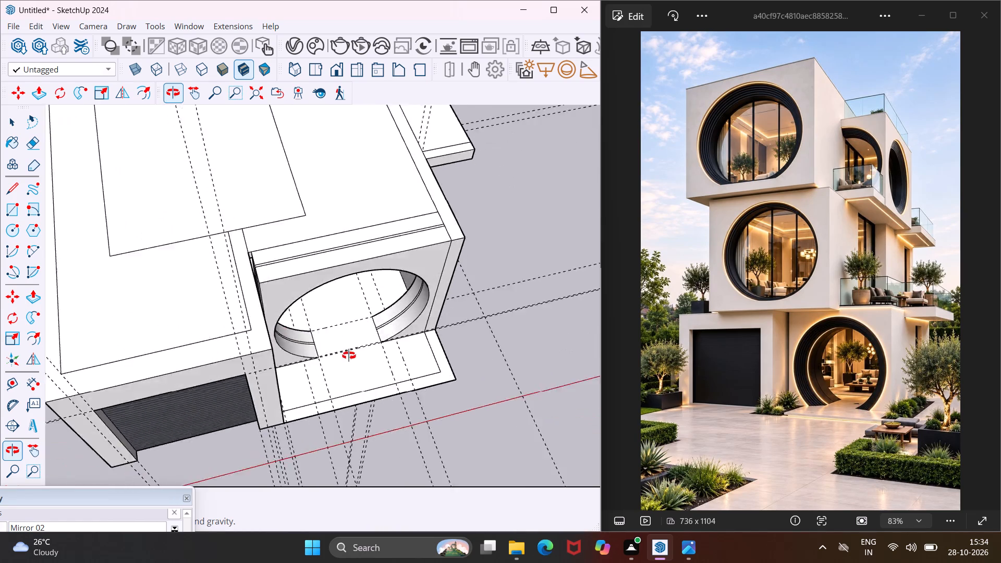
middle_click_drag(349, 356, 528, 356)
key("Escape")
key("space")
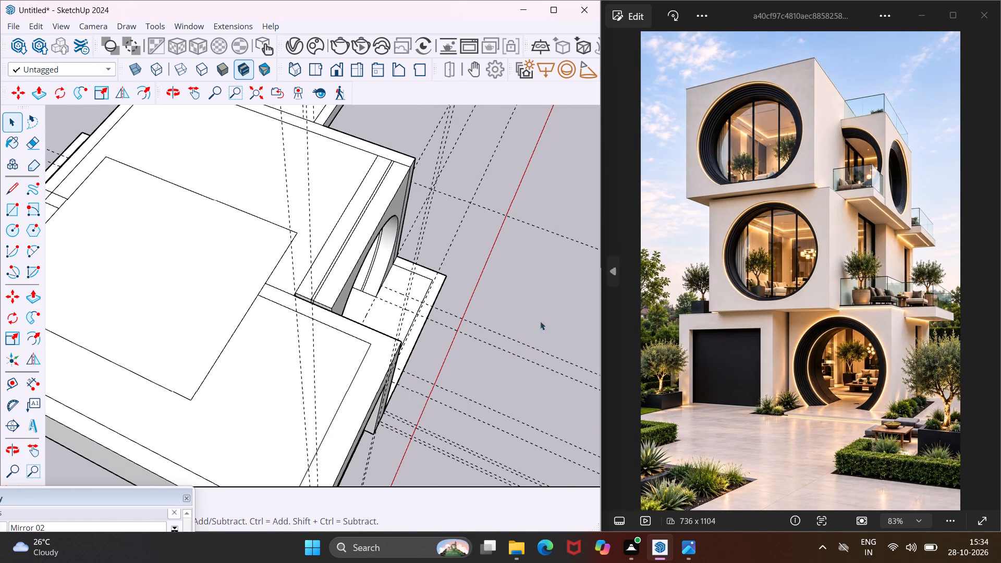
scroll(247, 288, "down", 5)
middle_click_drag(239, 288, 371, 289)
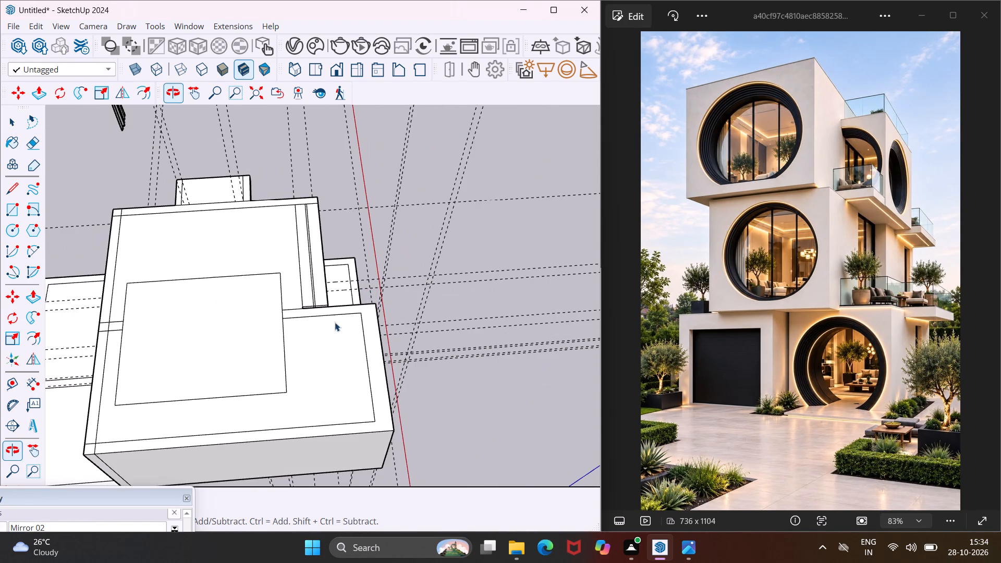
scroll(308, 360, "up", 3)
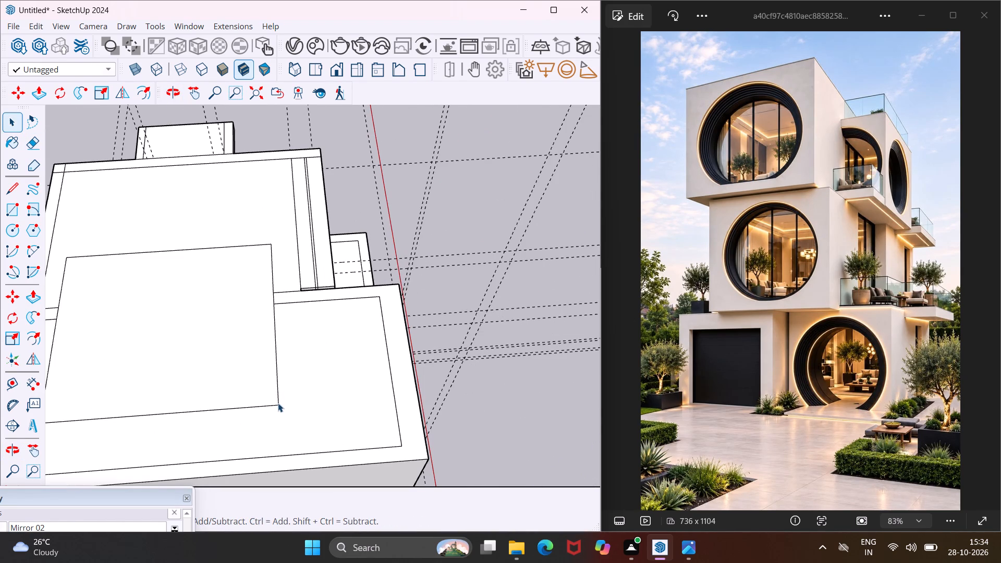
left_click(279, 400)
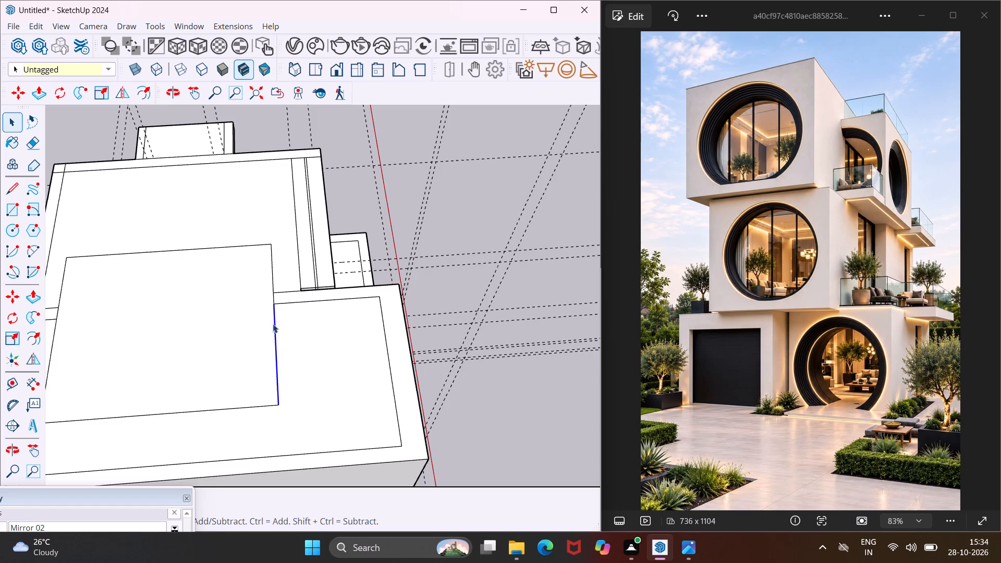
scroll(275, 292, "up", 4)
scroll(276, 293, "up", 3, "ctrl")
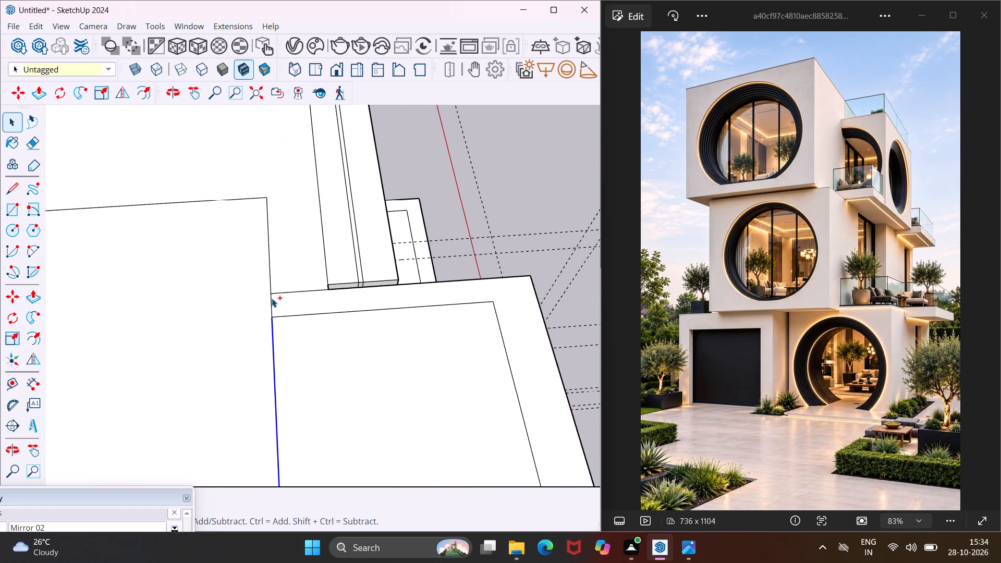
left_click(271, 302, "ctrl")
left_click(269, 279, "ctrl")
scroll(259, 239, "down", 9)
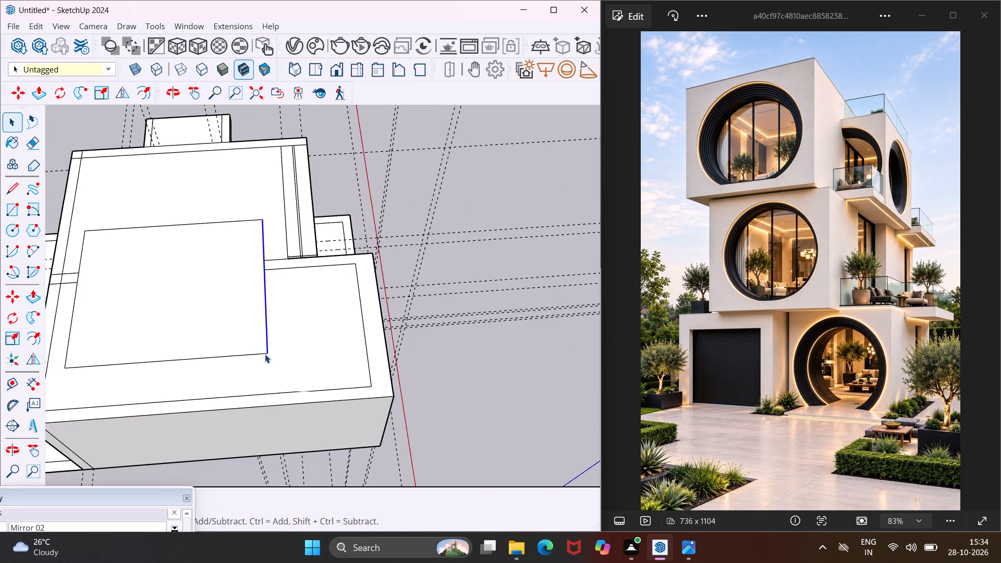
key("m")
scroll(266, 361, "up", 2)
left_click(266, 352)
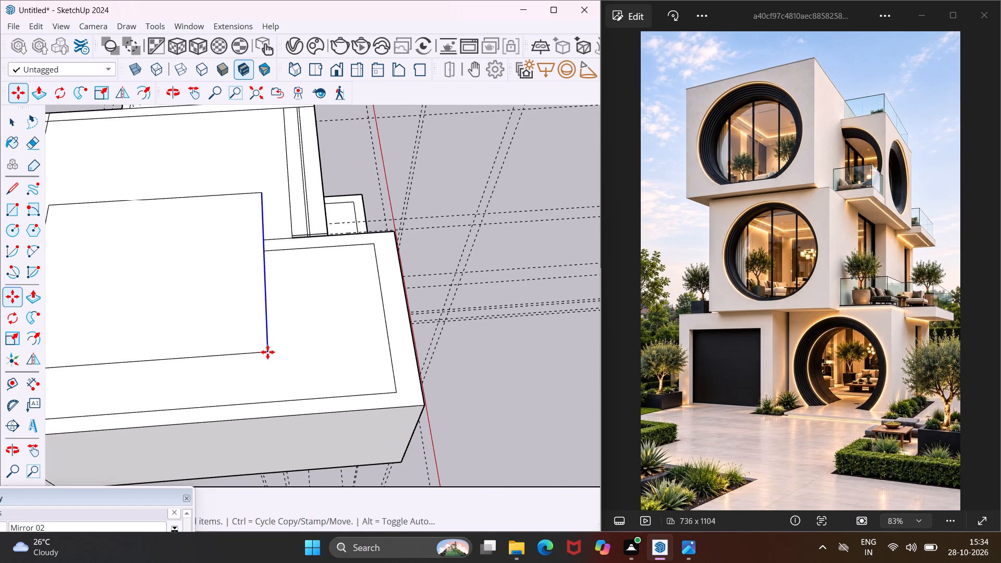
scroll(310, 352, "down", 3)
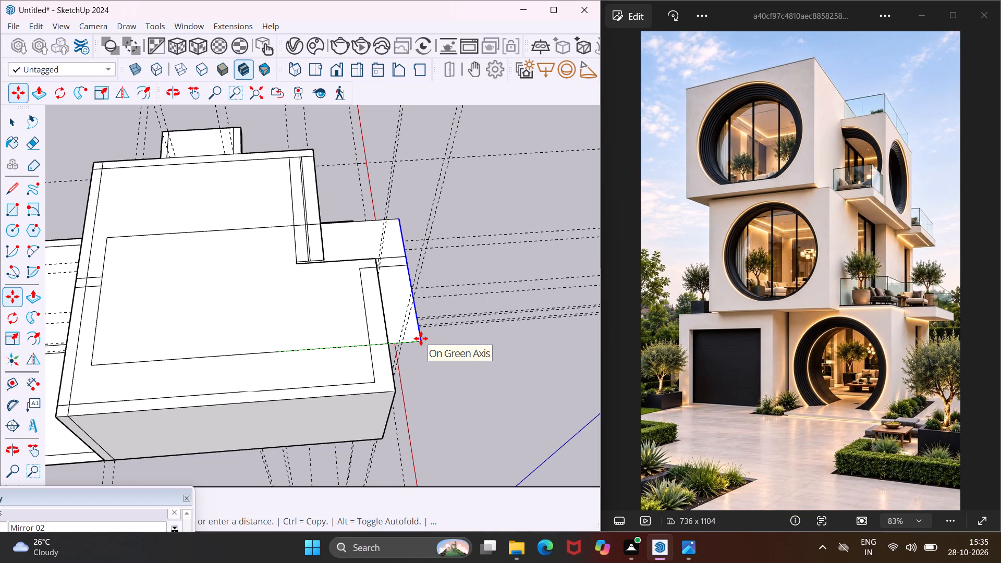
left_click(418, 338)
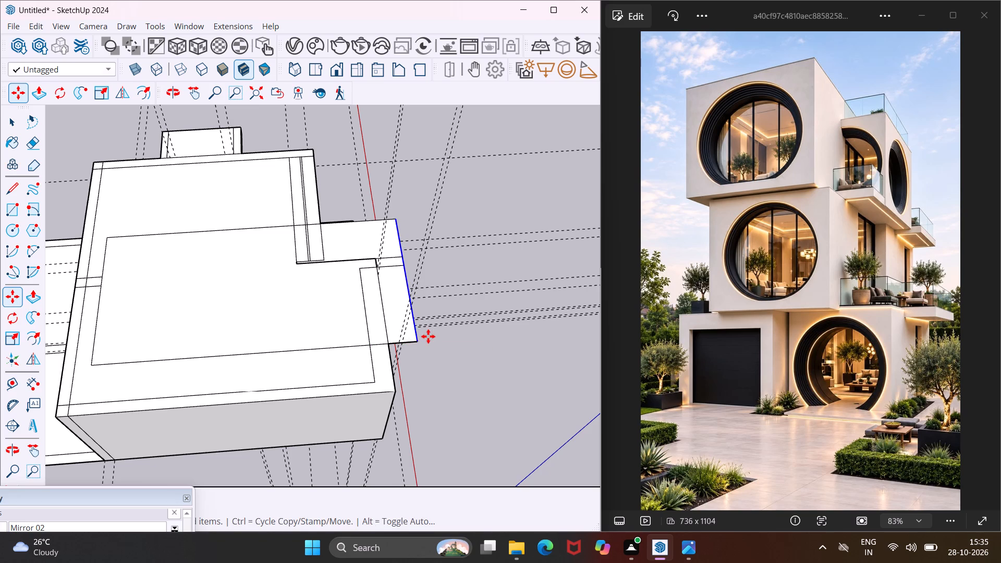
middle_click_drag(428, 336, 78, 126)
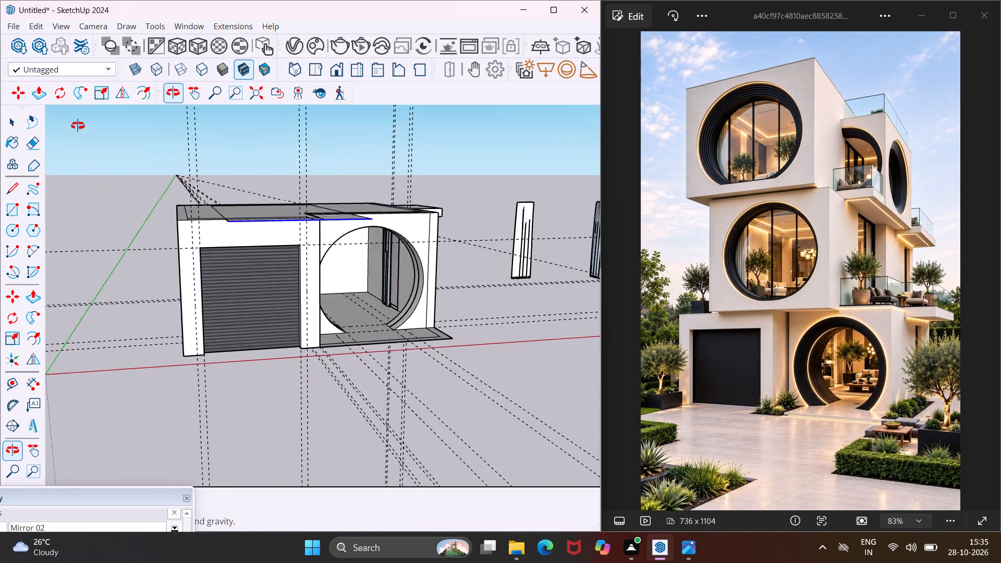
Move all segments of the roof rectangle's rear edge outward along the green axis so the rectangle overhangs the rear wall.
middle_click_drag(78, 126, 78, 112)
middle_click_drag(219, 184, 470, 332)
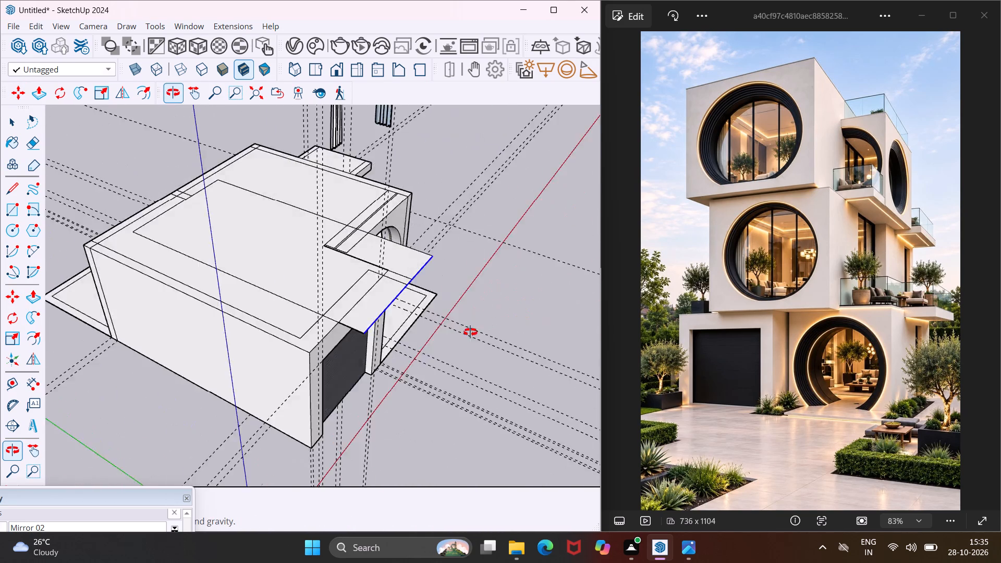
middle_click_drag(470, 332, 597, 352)
key("Escape")
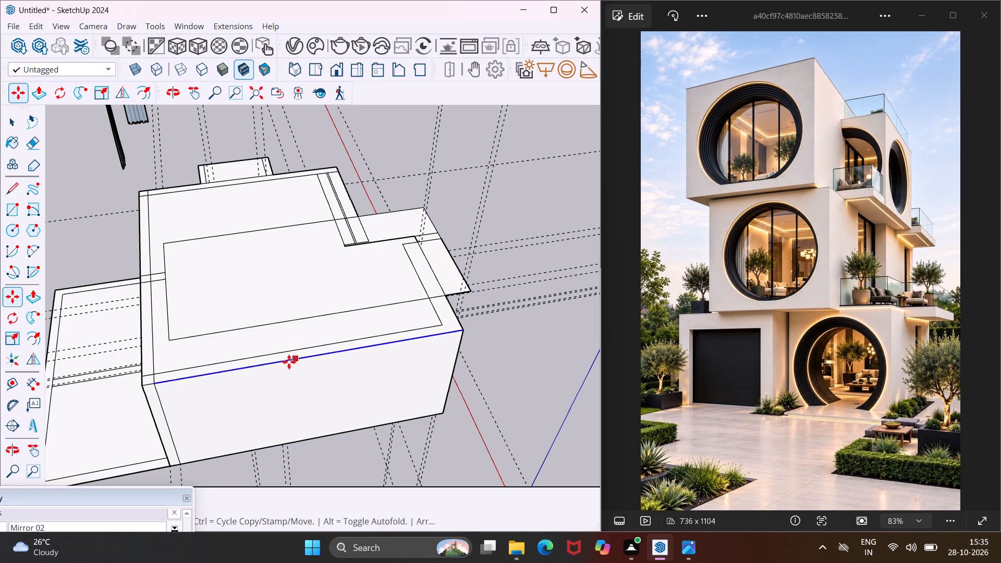
key("space")
scroll(175, 328, "up", 3)
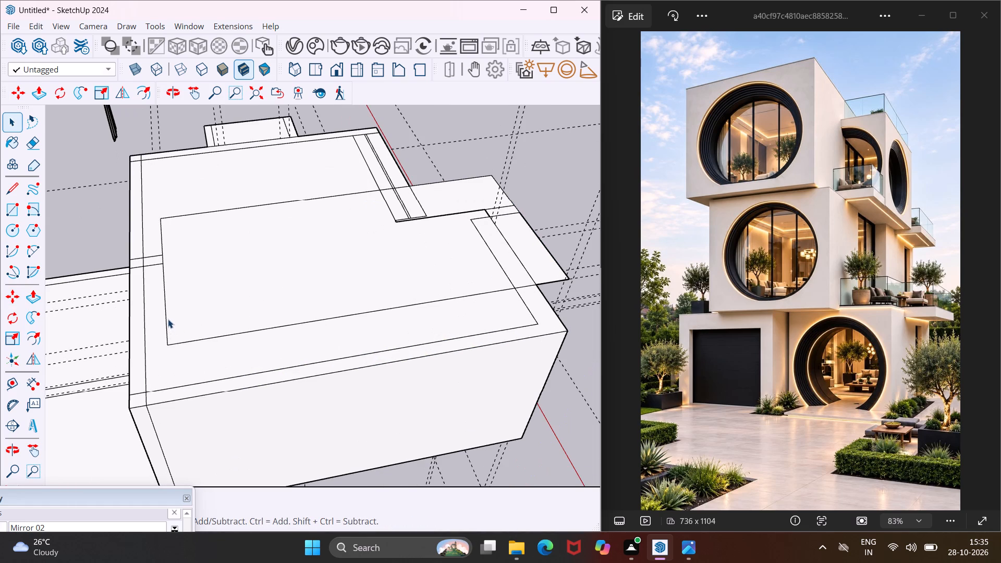
left_click(168, 319)
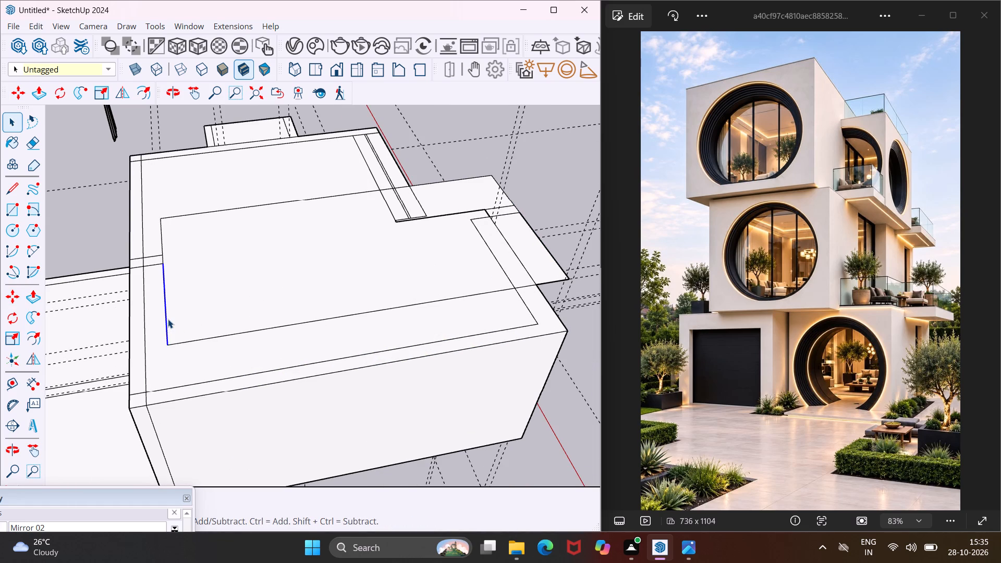
scroll(149, 264, "up", 3, "ctrl")
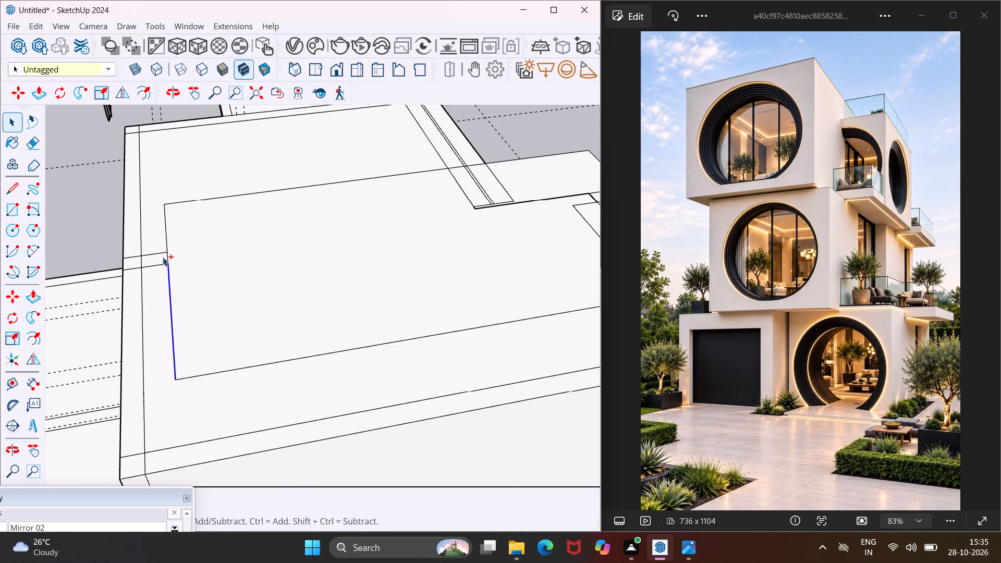
scroll(164, 253, "up", 3, "ctrl")
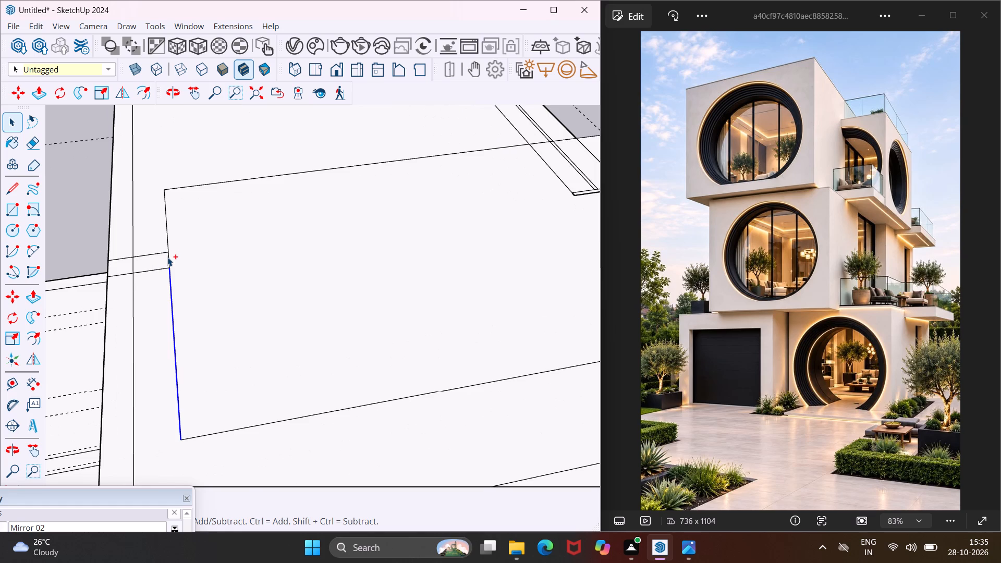
left_click(168, 255, "ctrl")
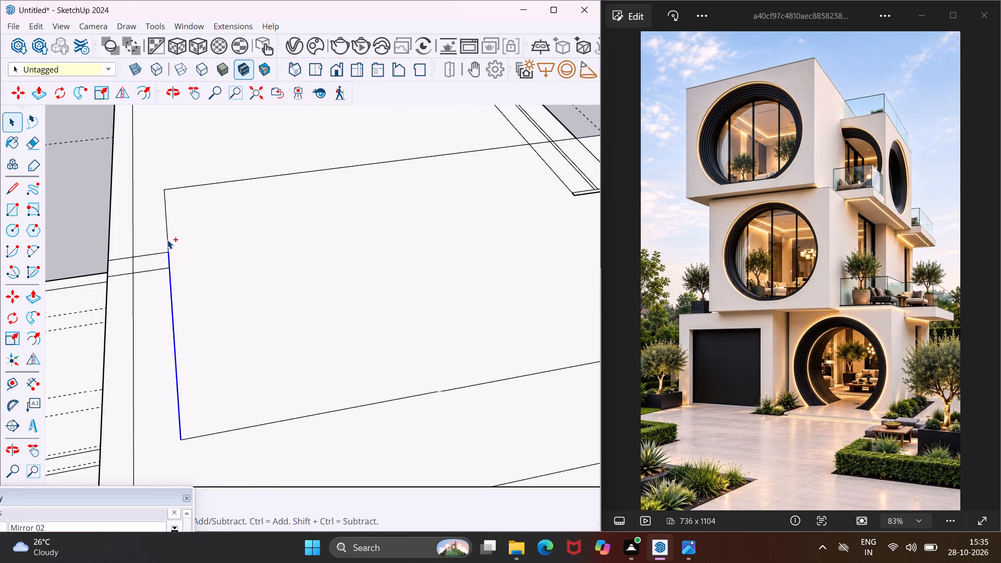
left_click(167, 240, "ctrl")
scroll(163, 205, "down", 7)
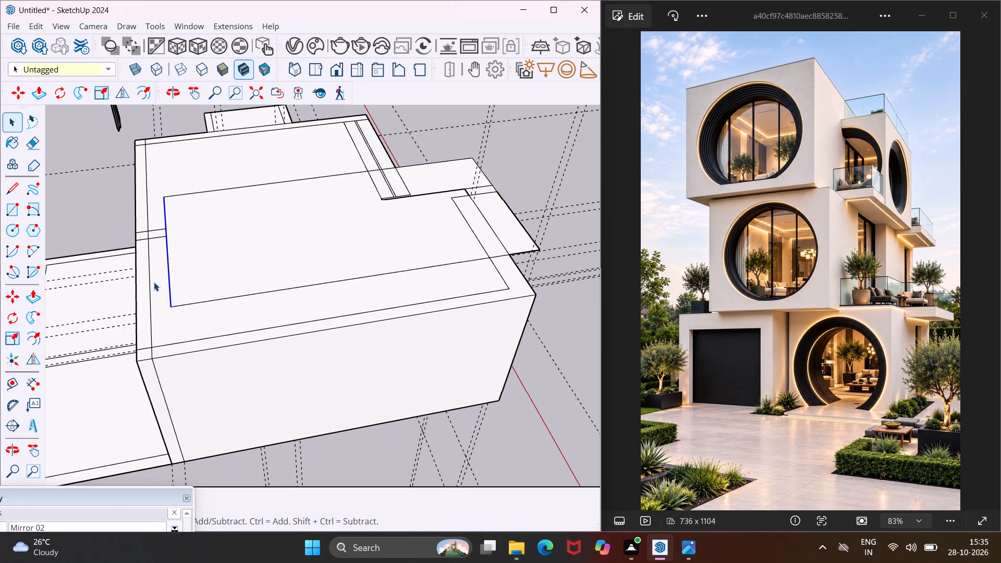
key("m")
scroll(152, 297, "up", 3)
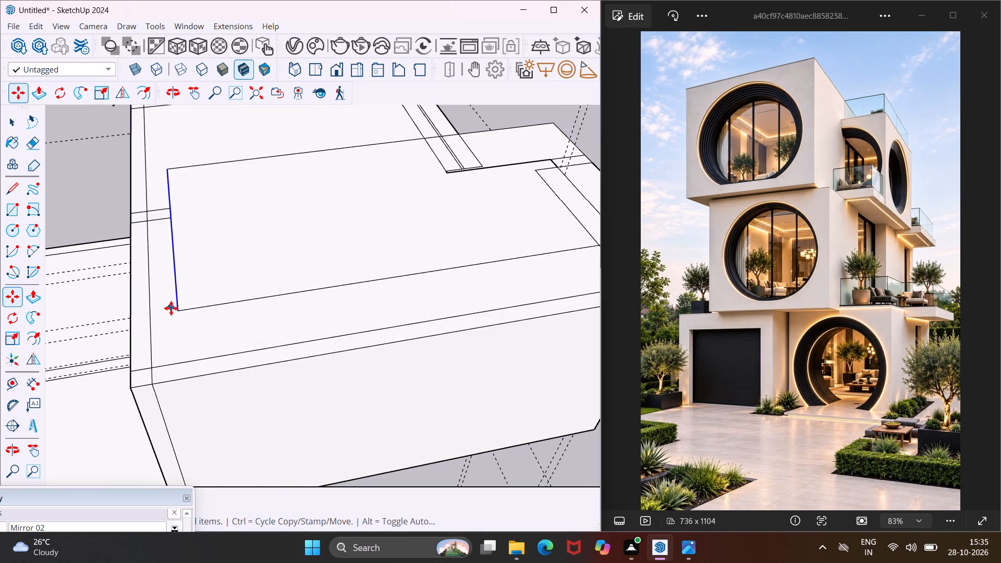
left_click(178, 309)
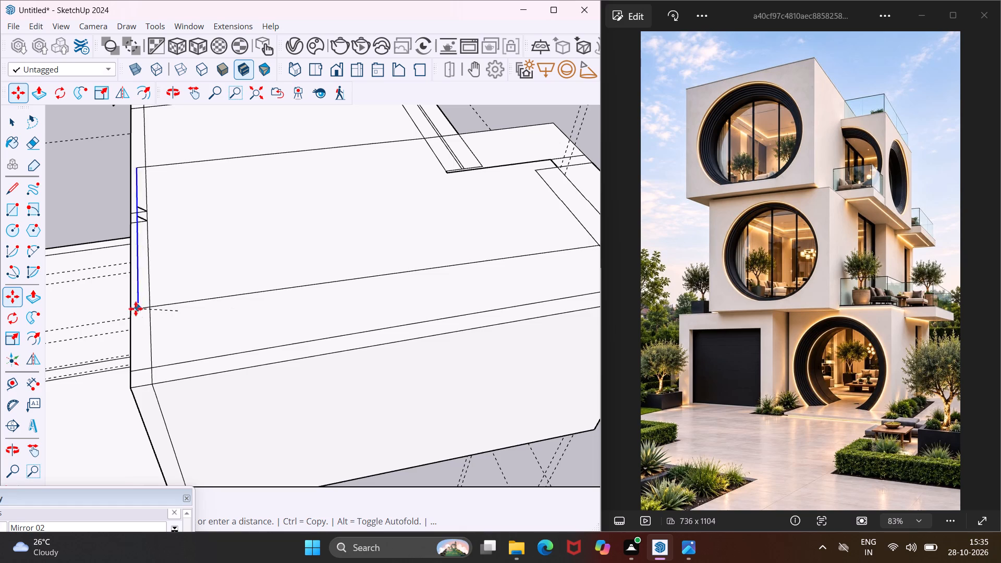
left_click(86, 321)
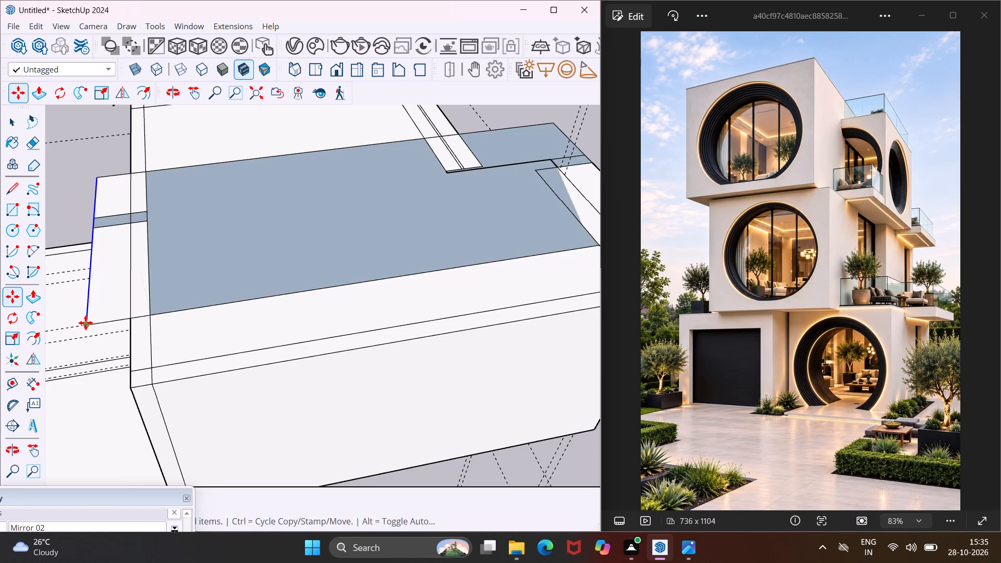
key("Escape")
key("space")
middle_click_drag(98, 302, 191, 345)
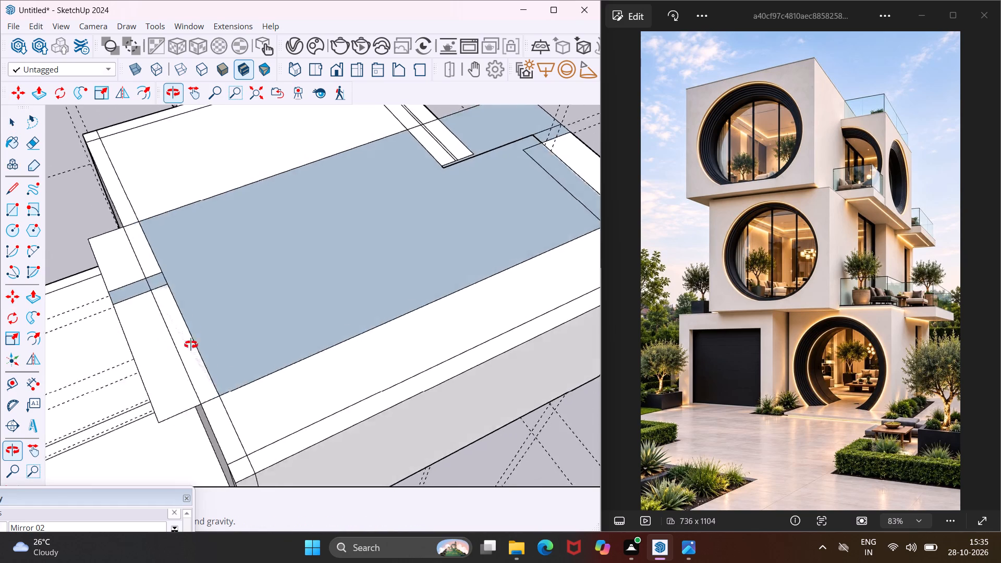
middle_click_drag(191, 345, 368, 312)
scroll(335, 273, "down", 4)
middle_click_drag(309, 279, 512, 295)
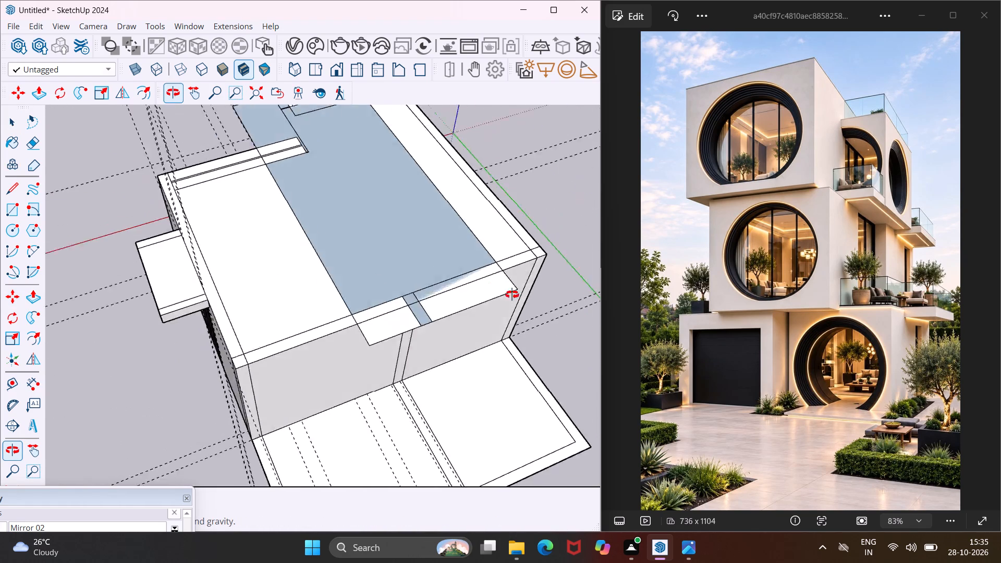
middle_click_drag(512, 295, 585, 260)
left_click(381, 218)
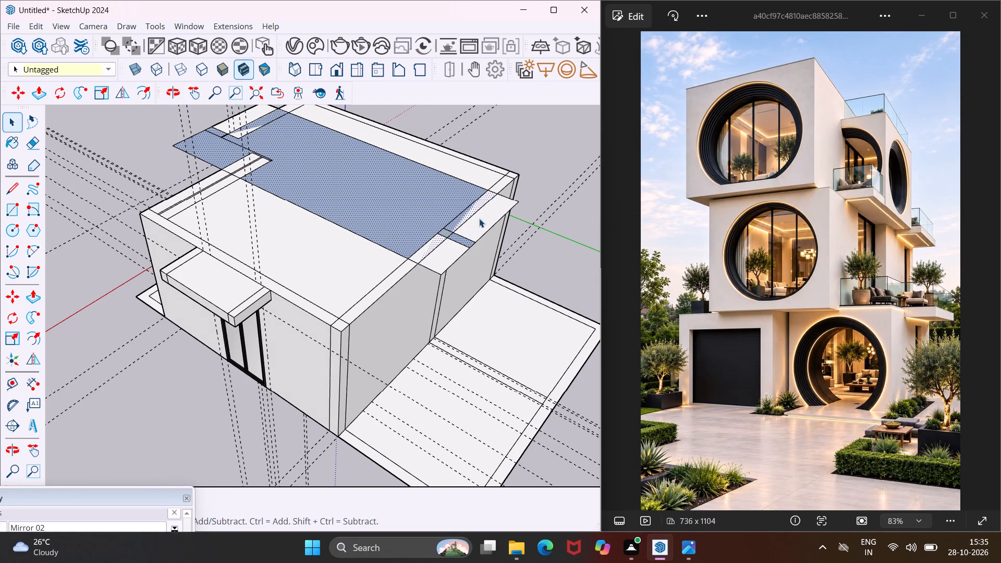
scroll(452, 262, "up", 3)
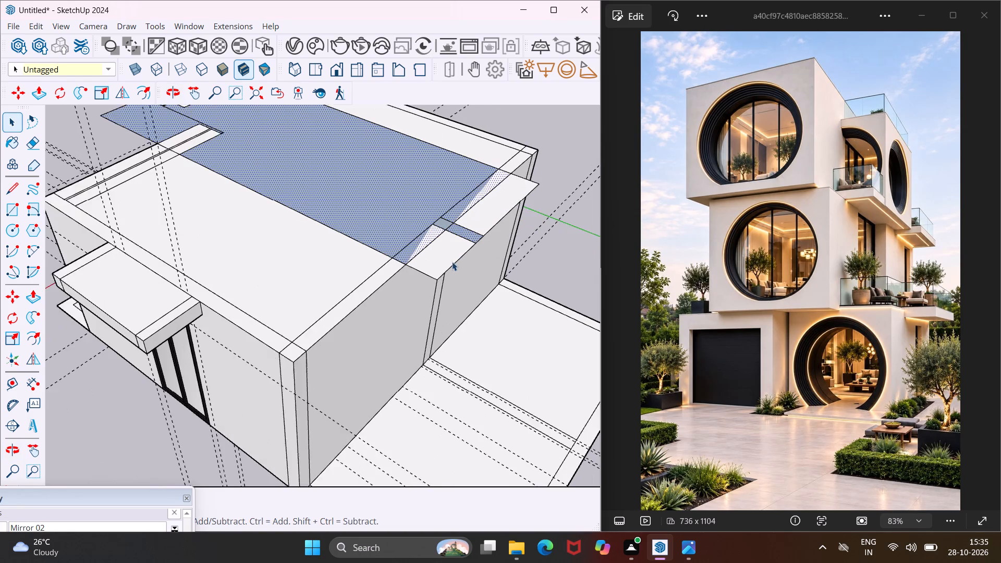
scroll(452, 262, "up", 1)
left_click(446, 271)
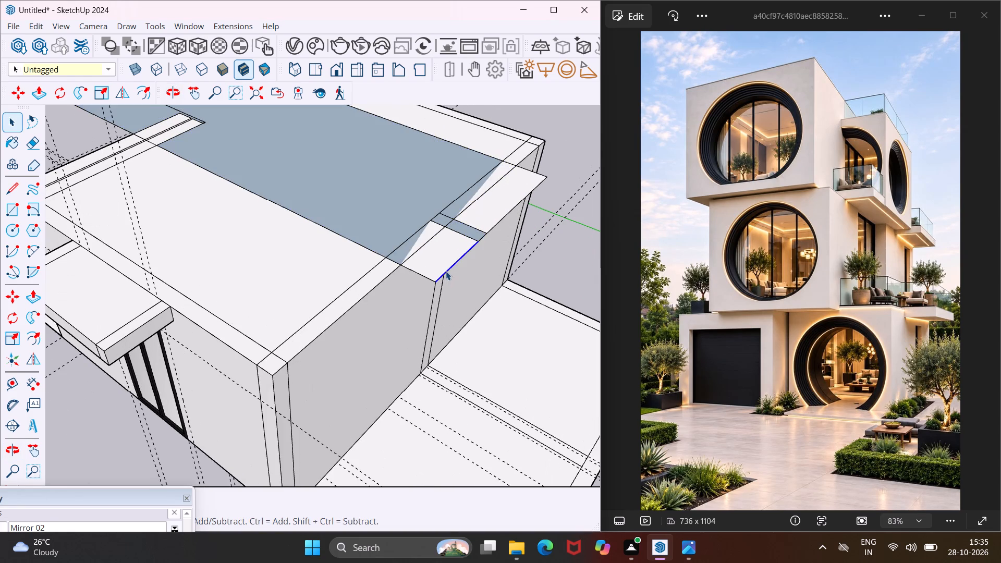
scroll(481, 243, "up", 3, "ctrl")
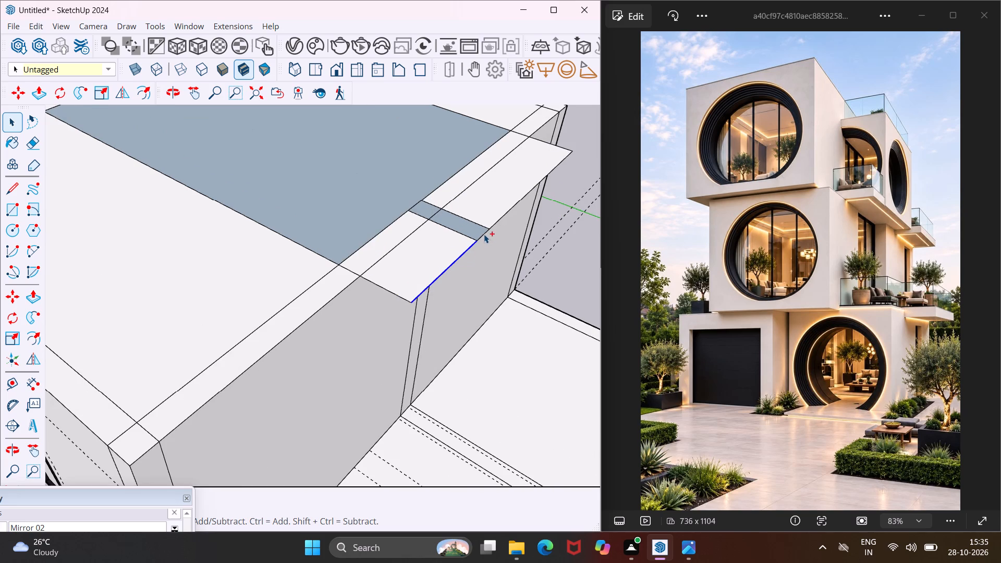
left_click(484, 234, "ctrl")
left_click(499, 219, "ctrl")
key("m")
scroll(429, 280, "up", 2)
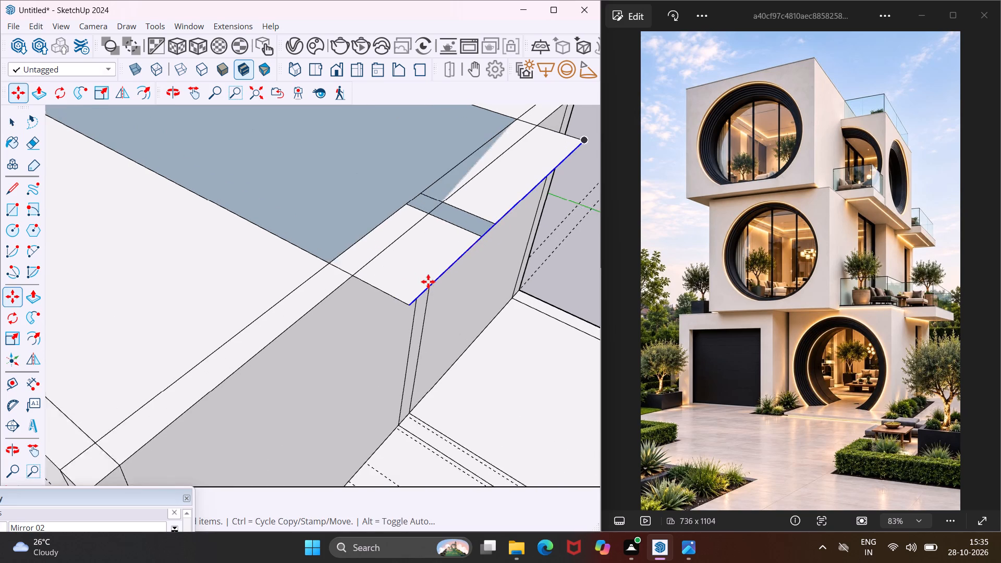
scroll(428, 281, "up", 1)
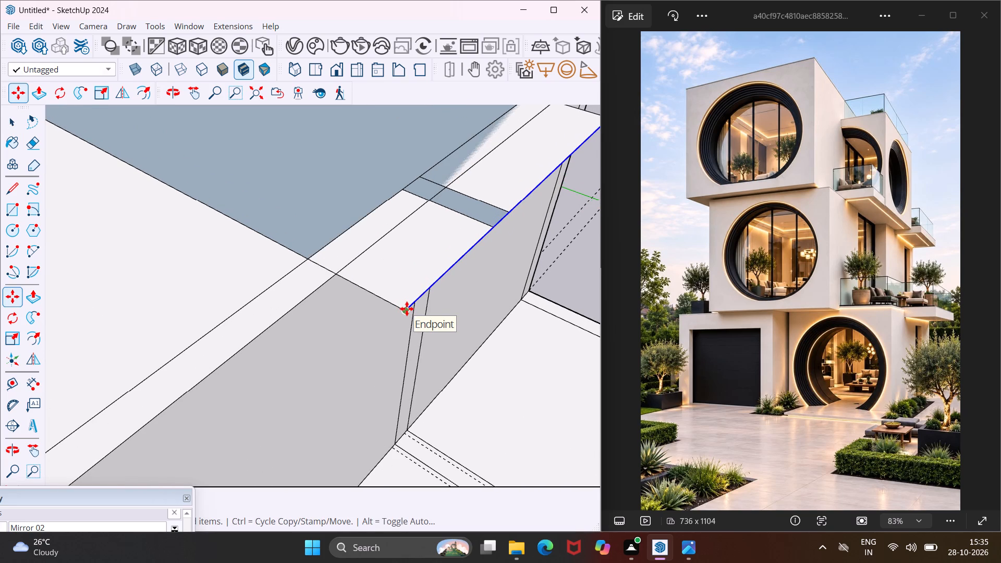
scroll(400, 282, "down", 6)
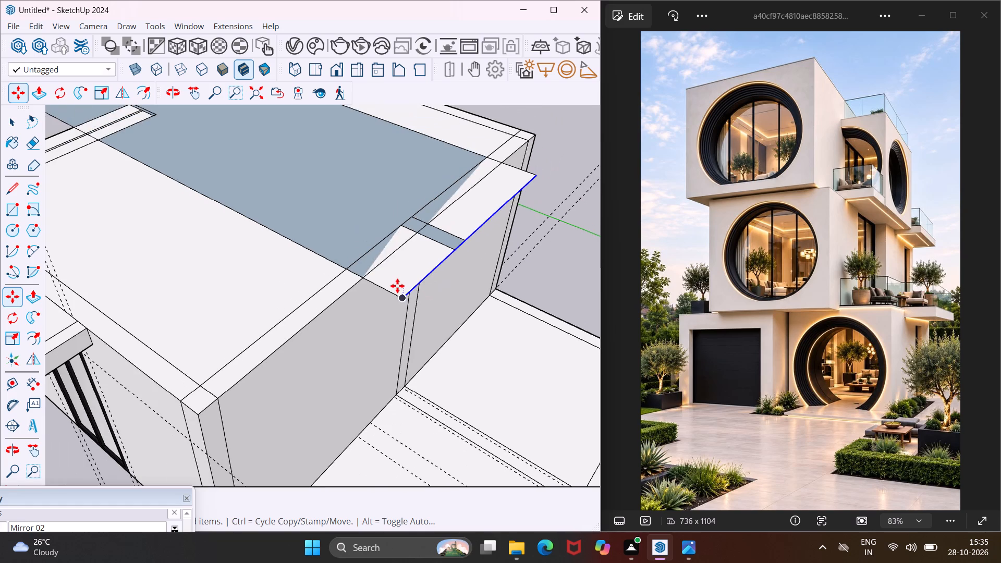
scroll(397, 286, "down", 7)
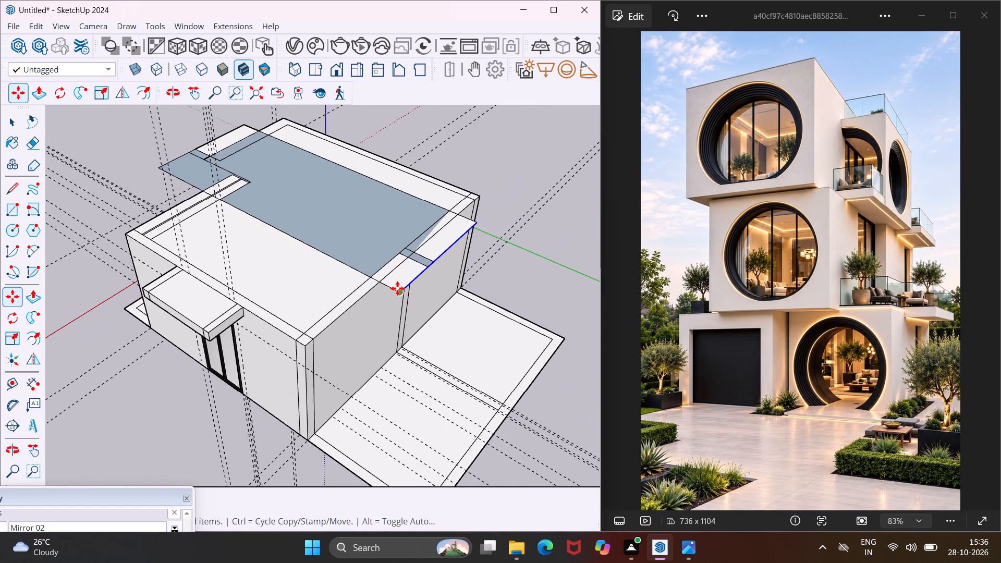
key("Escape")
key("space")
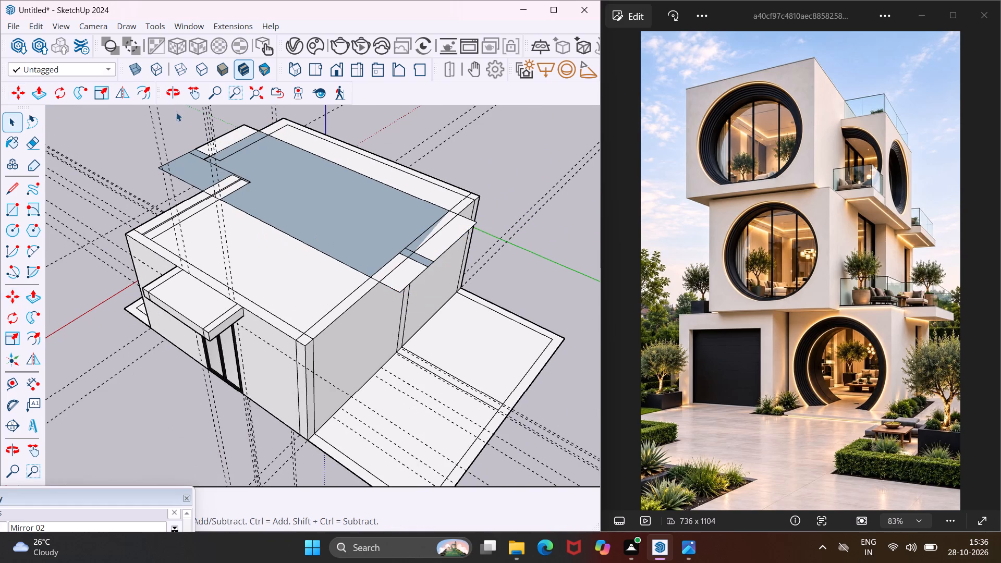
Push/Pull the large main face of the roof rectangle upward by 6" to start the second-storey slab.
scroll(177, 114, "up", 5)
scroll(202, 158, "up", 5)
left_click(416, 308)
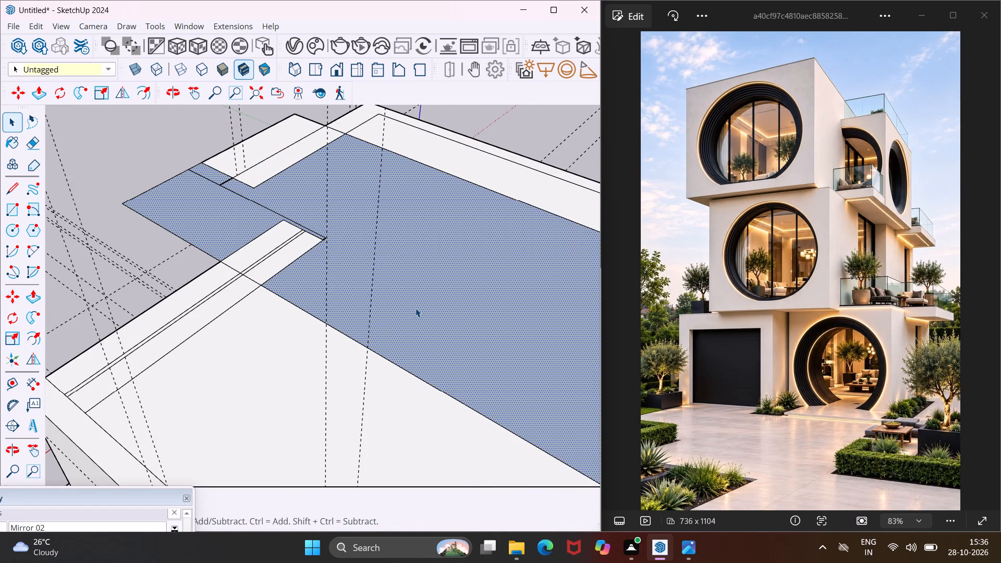
key("p")
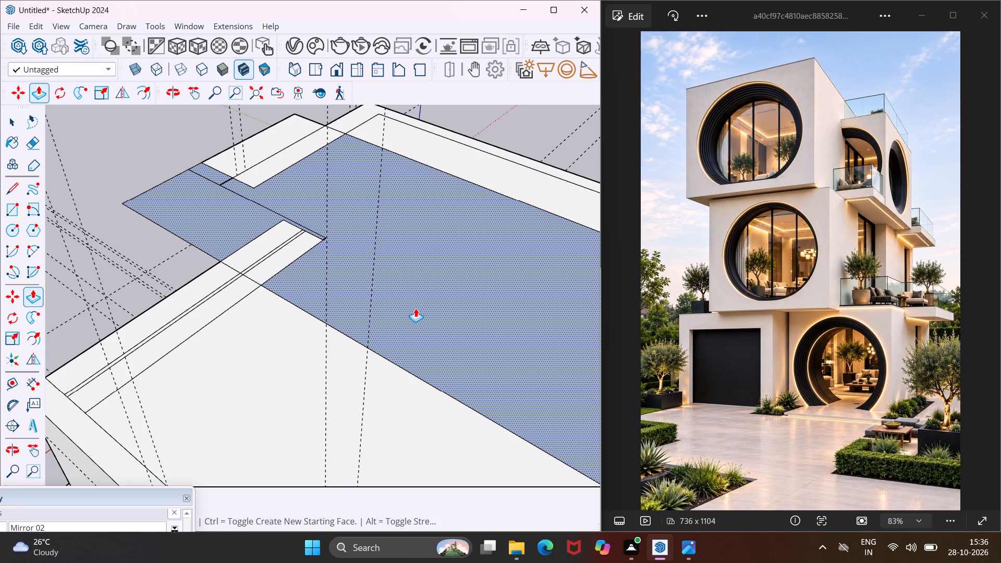
left_click(416, 308)
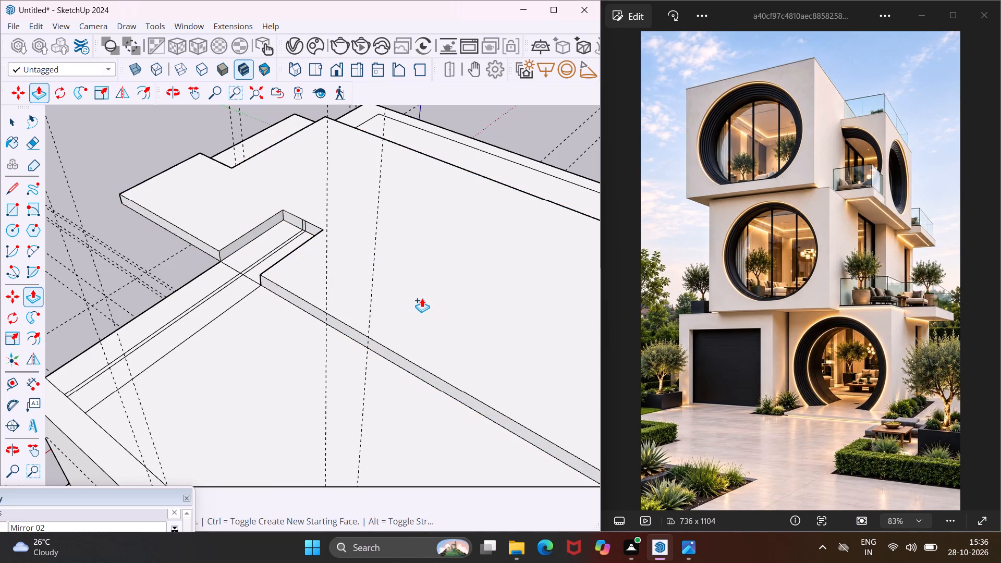
key("6")
key("shift+quotedbl")
key("Return")
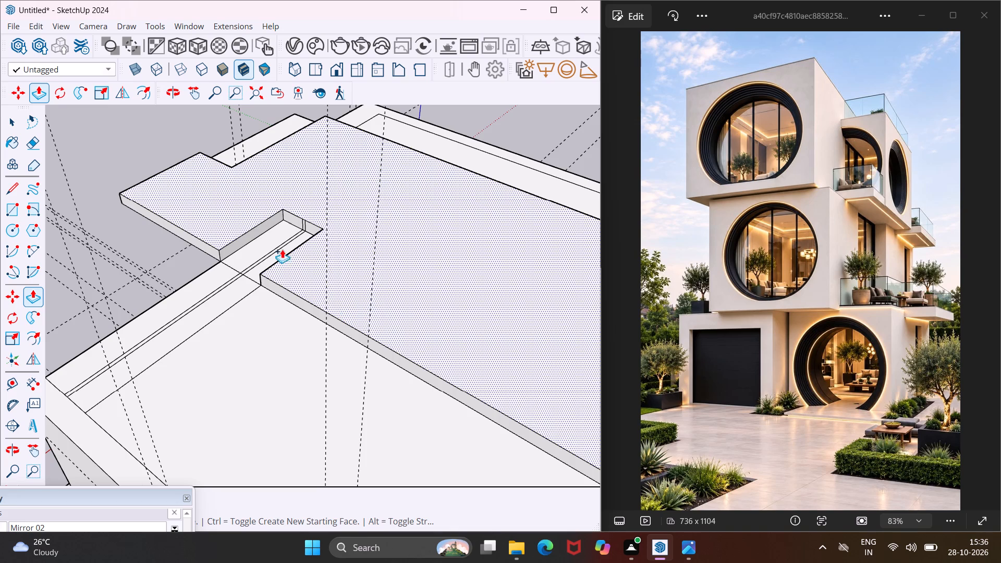
Push/Pull the three low strips in the slab's notch over the front wall up flush with the slab's top.
scroll(266, 241, "up", 2)
double_click(266, 241)
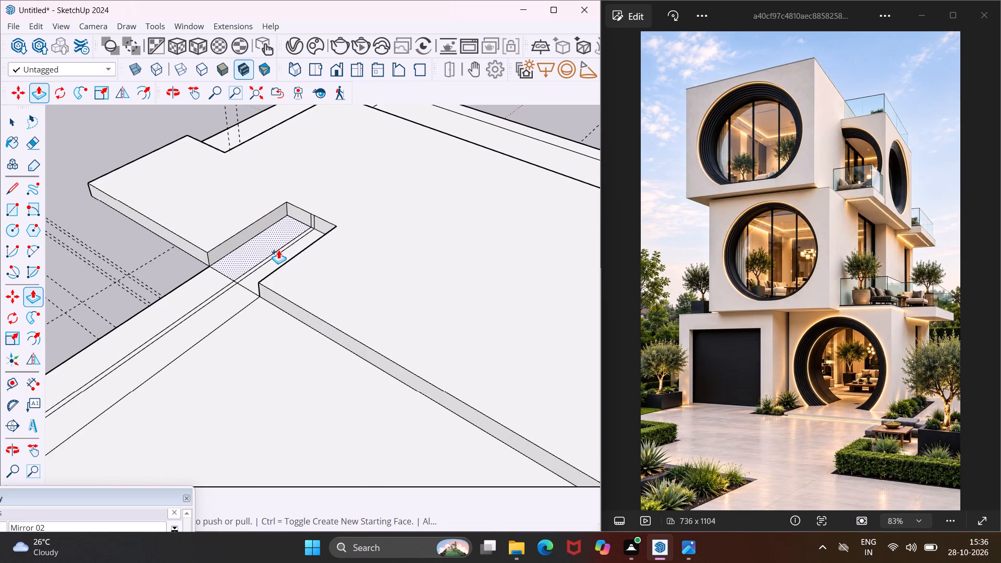
left_click(267, 241)
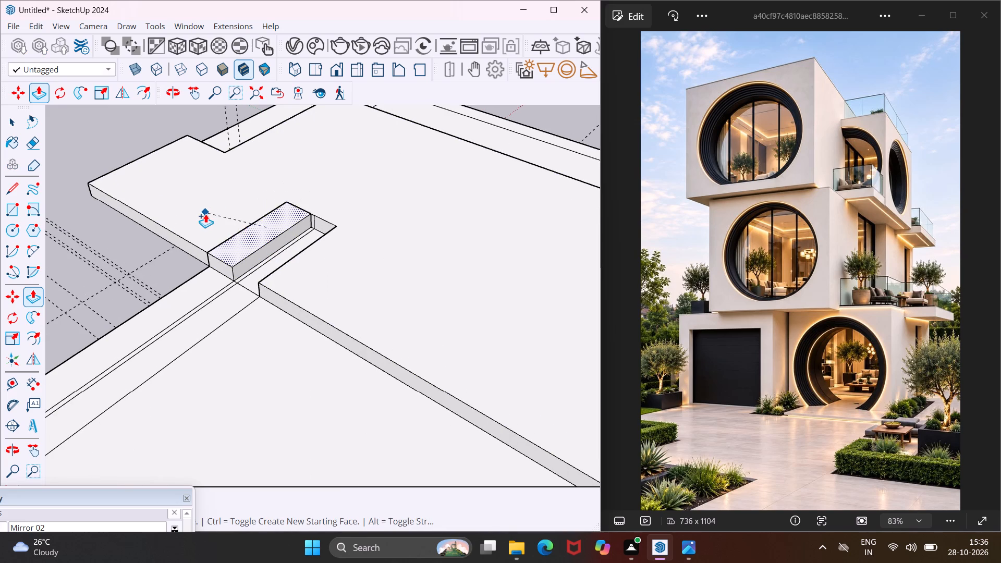
left_click(205, 214)
scroll(261, 264, "up", 10)
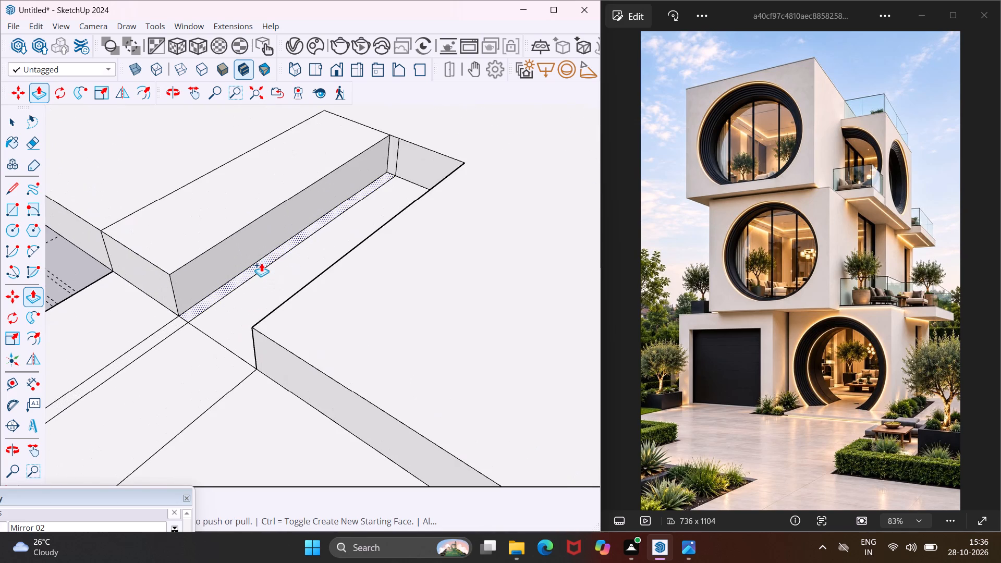
scroll(327, 208, "up", 4)
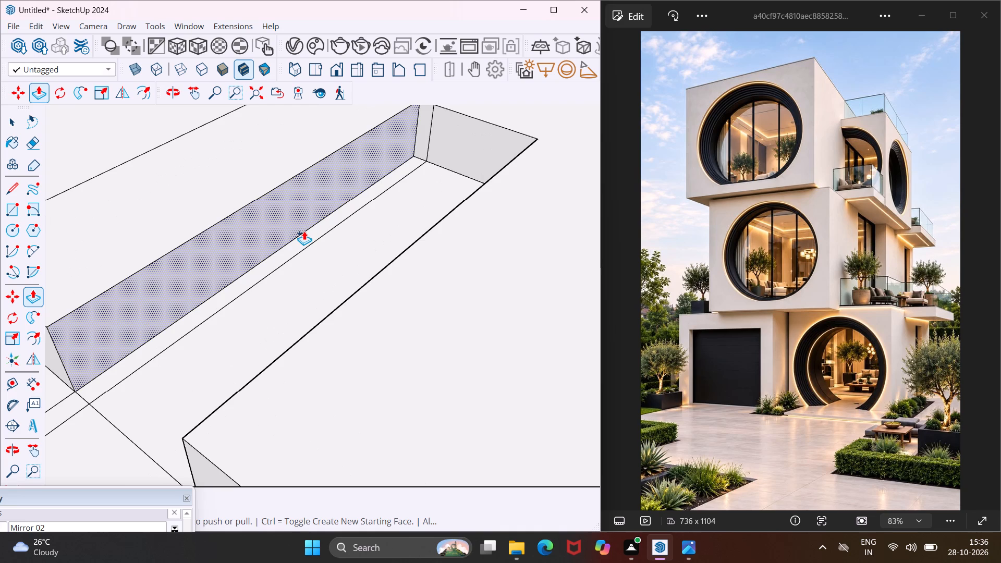
left_click(304, 237)
left_click(240, 184)
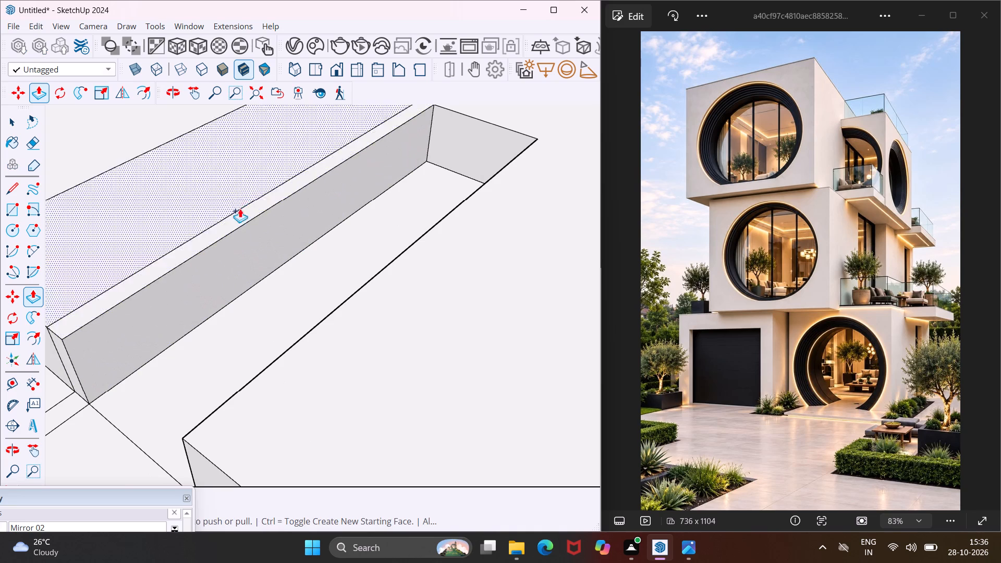
left_click(255, 295)
left_click(195, 239)
scroll(137, 256, "down", 6)
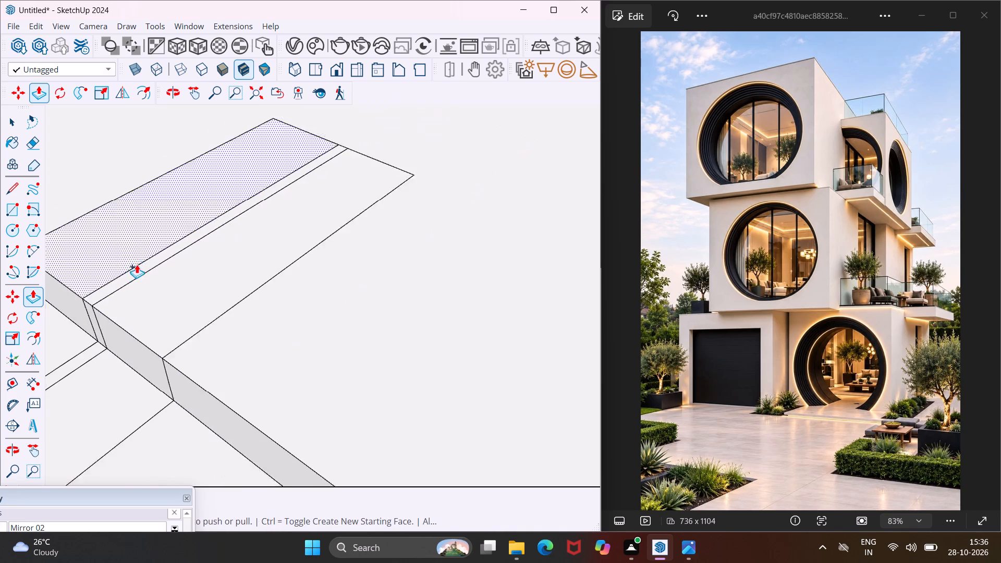
scroll(141, 279, "down", 4)
middle_click_drag(256, 323, 145, 363)
scroll(145, 363, "down", 1)
scroll(173, 297, "down", 6)
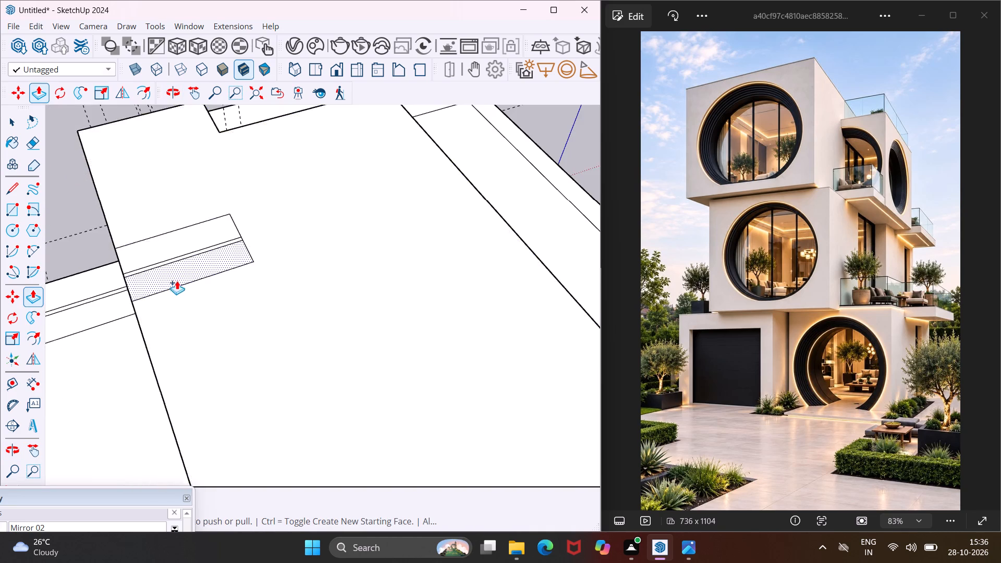
Push/Pull the low face at the slab's garage-front overhang corner up flush with the slab's top.
scroll(176, 279, "down", 5)
middle_click_drag(248, 145, 526, 195)
scroll(248, 145, "down", 1)
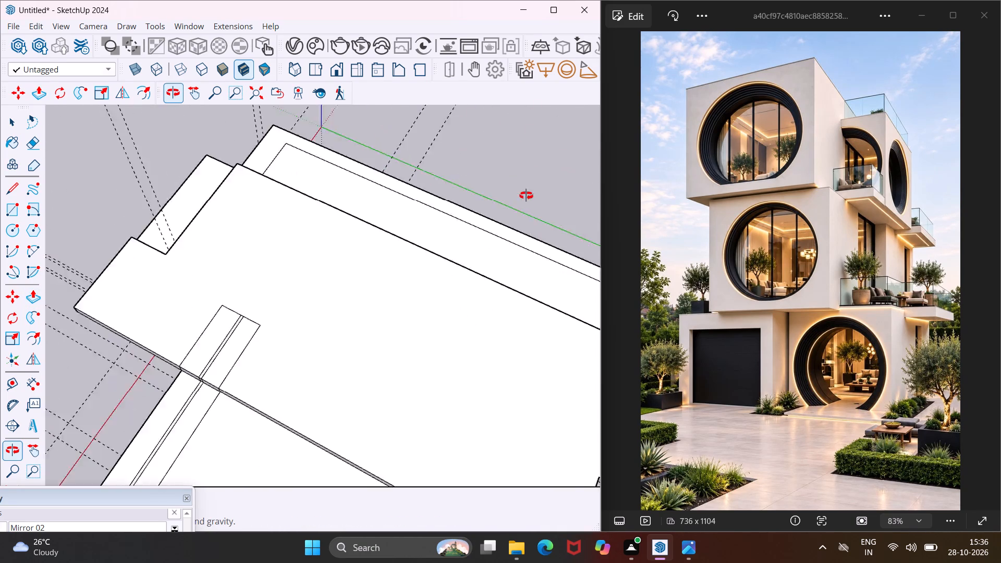
middle_click_drag(526, 195, 731, 139)
scroll(300, 355, "up", 4)
scroll(254, 361, "up", 3)
left_click(242, 360)
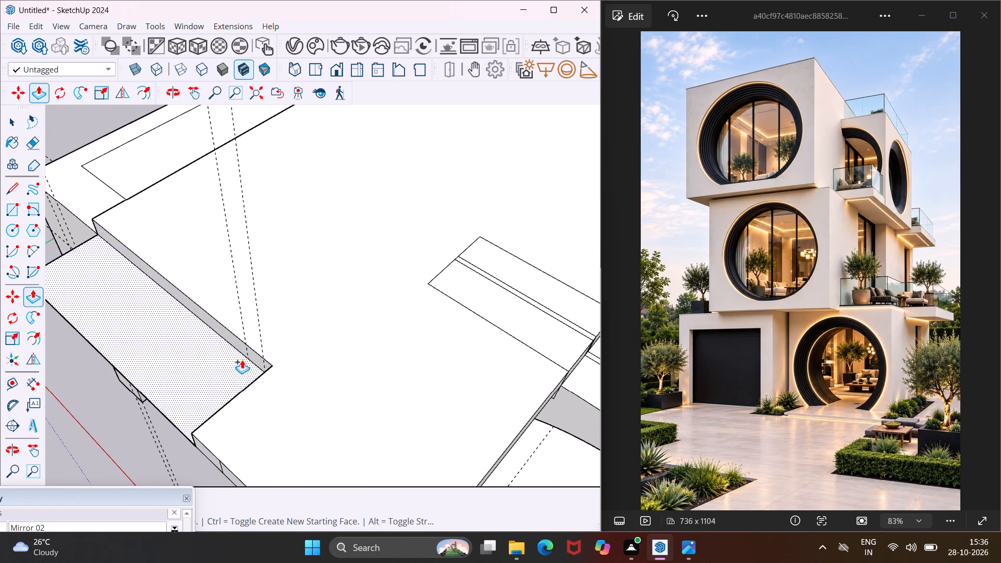
left_click(303, 379)
Push/Pull the small recessed face near the slab's rear end up flush with the slab's top.
scroll(239, 384, "down", 6)
middle_click_drag(465, 301, 168, 326)
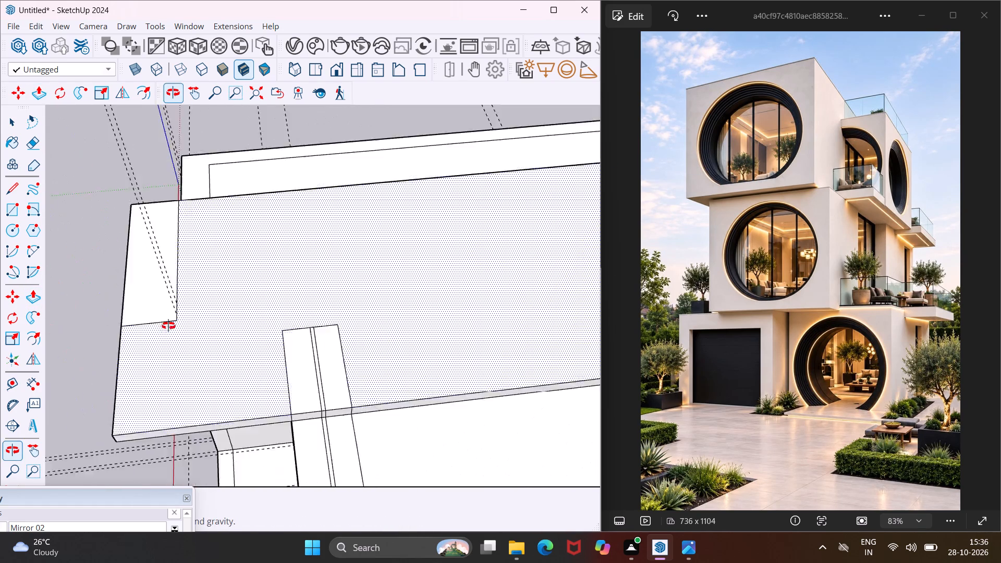
middle_click_drag(168, 326, 117, 326)
scroll(117, 326, "down", 9)
middle_click_drag(378, 456, 375, 445)
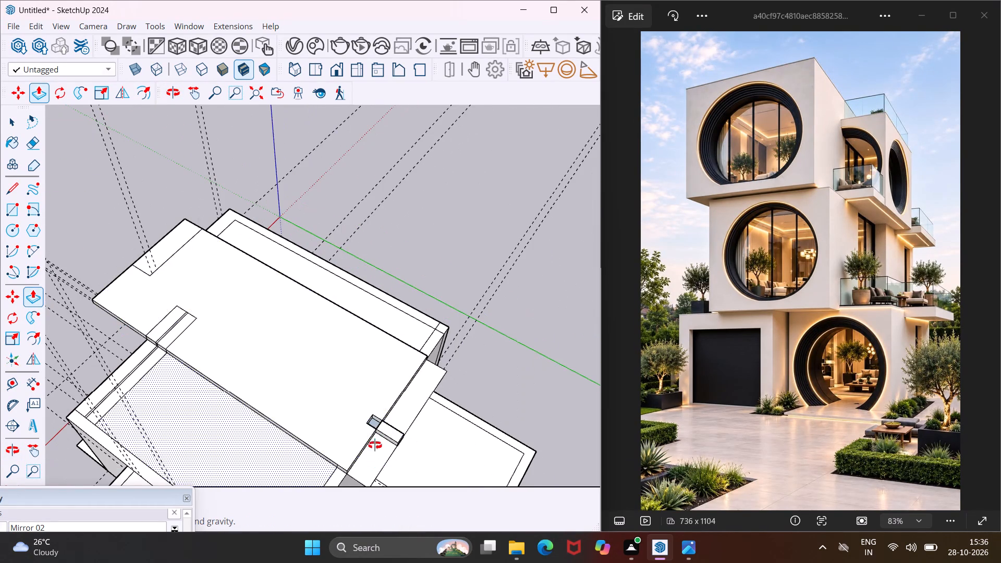
middle_click_drag(375, 445, 375, 411)
scroll(372, 409, "up", 8)
left_click(373, 408)
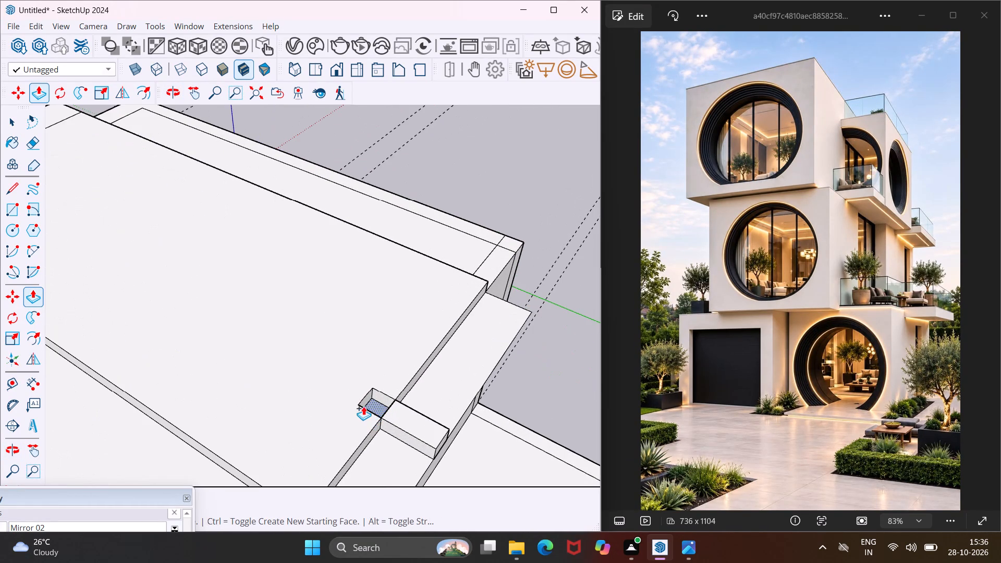
left_click(356, 406)
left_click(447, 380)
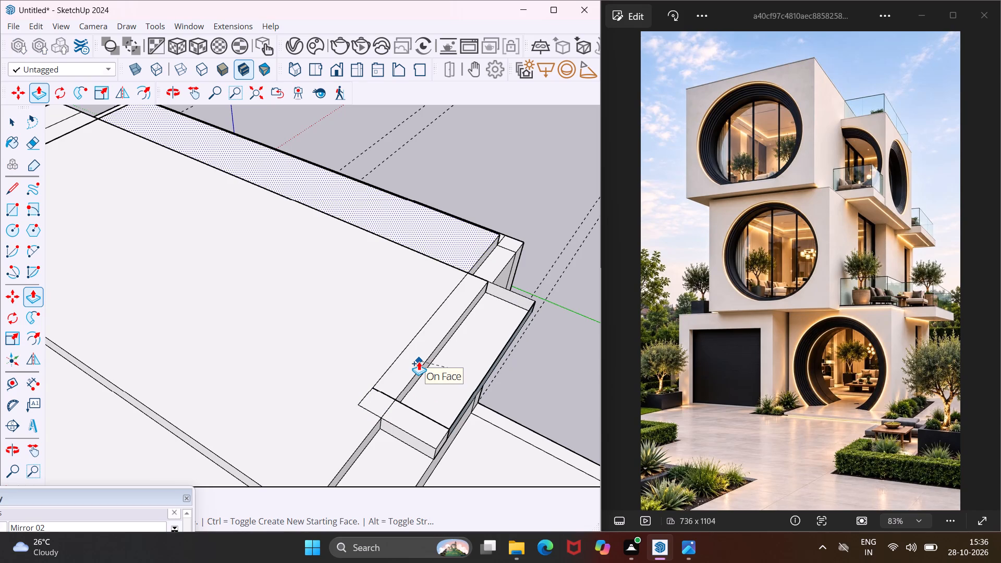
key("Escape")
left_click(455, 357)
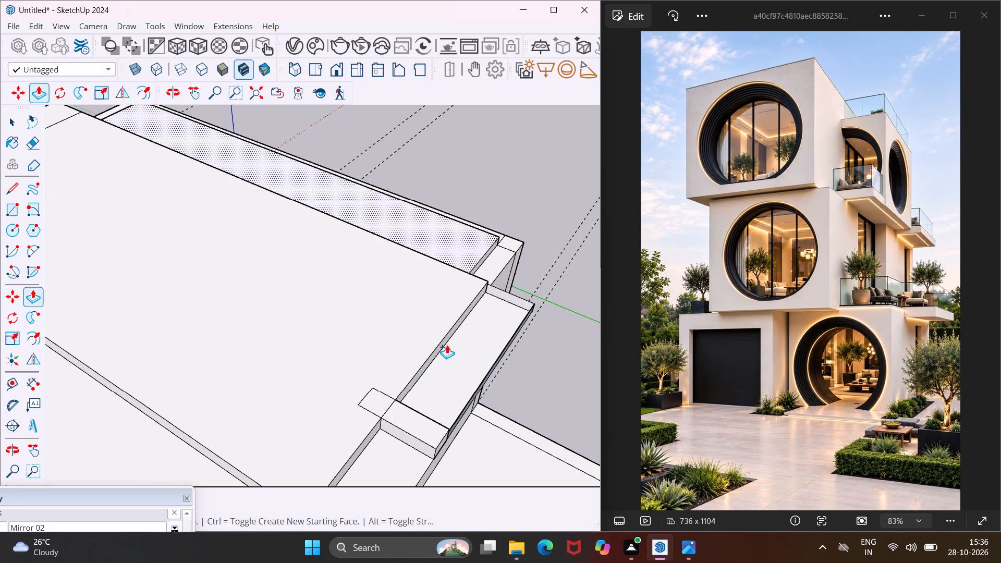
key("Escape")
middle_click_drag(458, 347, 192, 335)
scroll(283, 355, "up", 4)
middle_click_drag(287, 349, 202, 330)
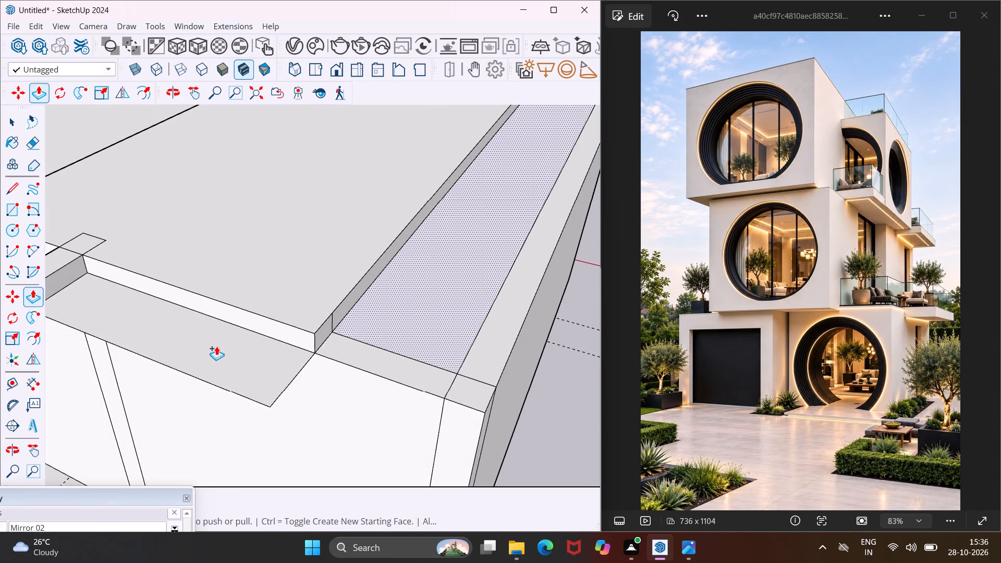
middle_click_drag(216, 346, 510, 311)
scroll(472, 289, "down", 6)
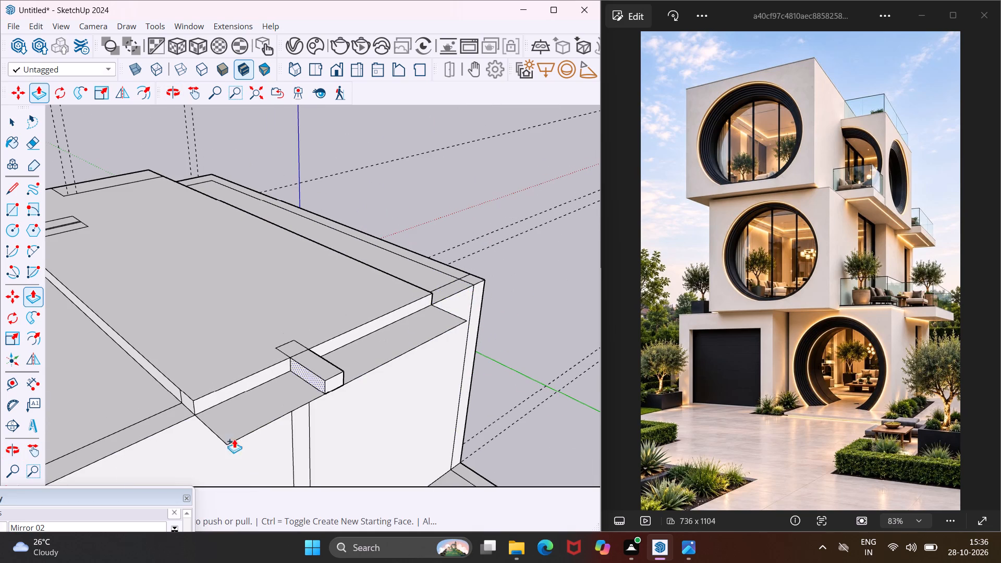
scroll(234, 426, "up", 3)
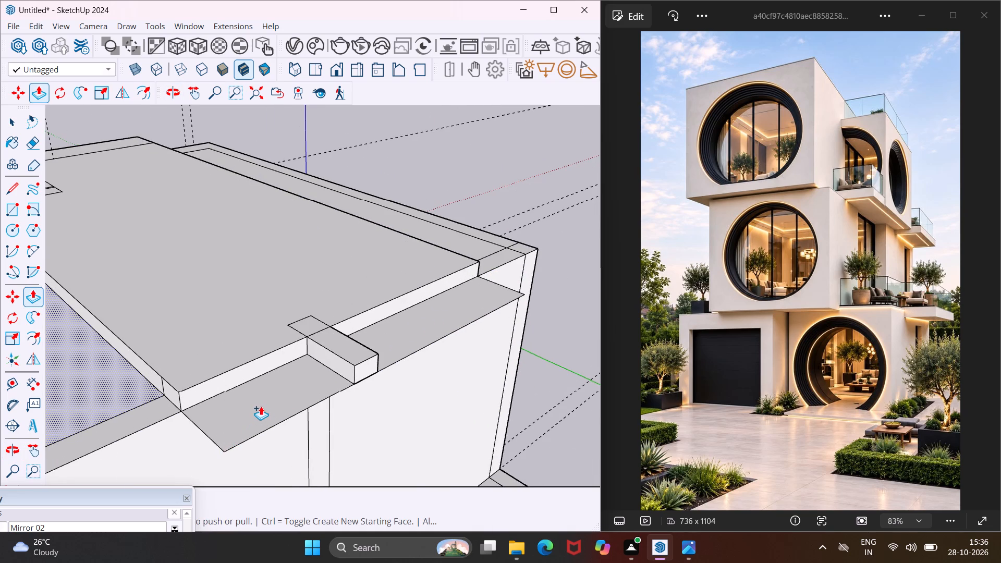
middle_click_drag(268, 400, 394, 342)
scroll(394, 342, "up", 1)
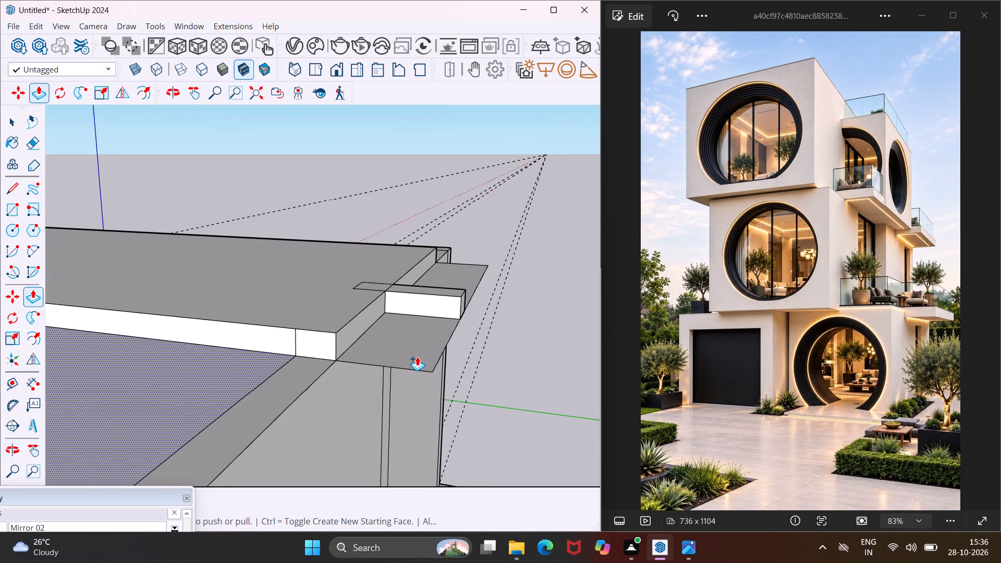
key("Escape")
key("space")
Draw a rectangle over the low rear overhang strip, from the raised block's bottom corner to the strip's outer corner on the outer-wall side.
middle_click_drag(408, 349, 428, 472)
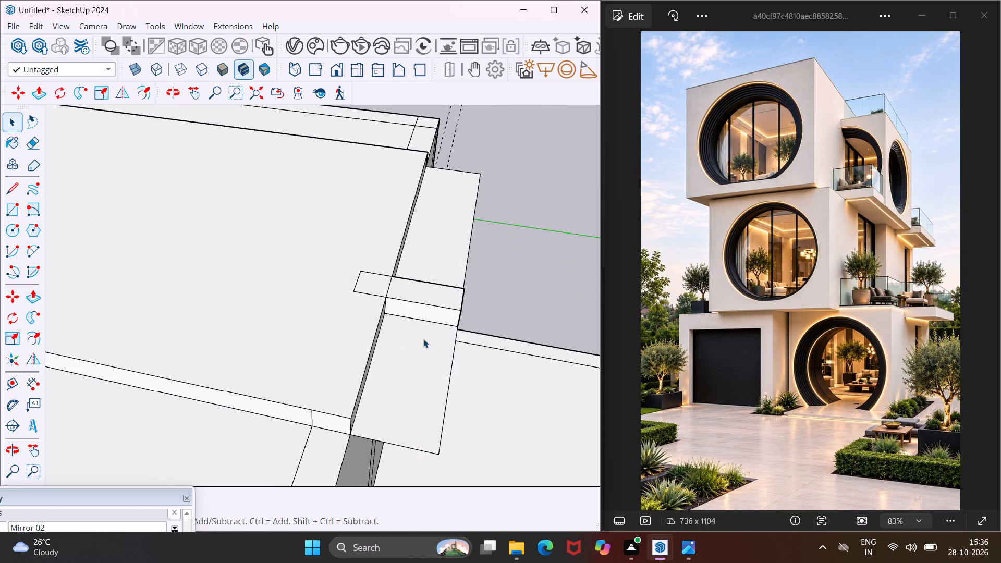
middle_click_drag(508, 222, 213, 175)
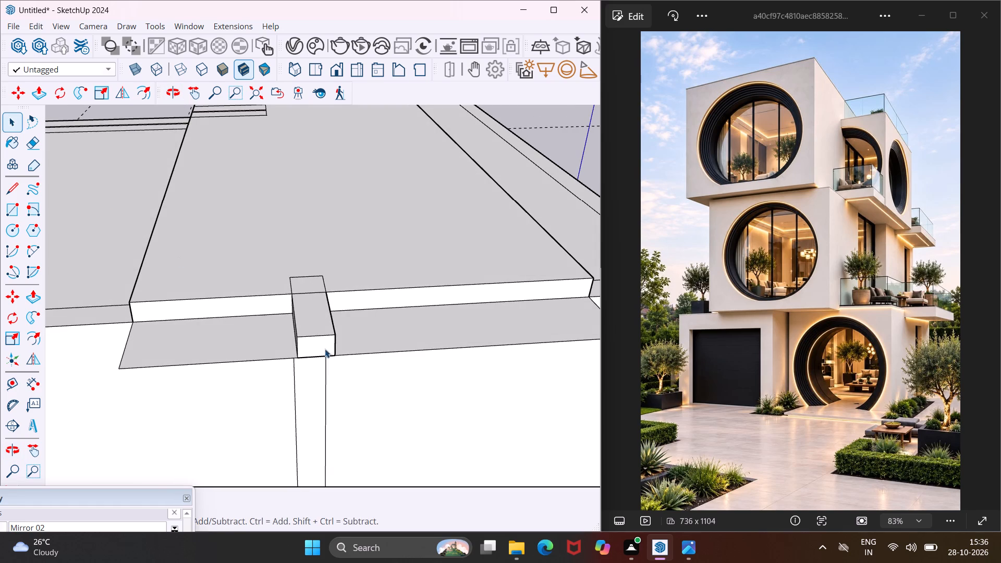
middle_click_drag(460, 356, 321, 351)
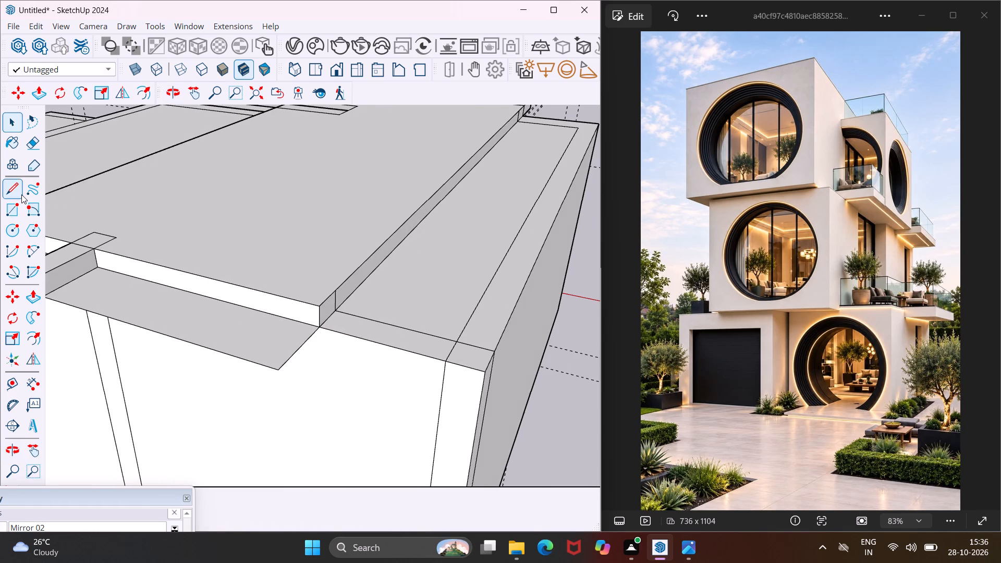
left_click(15, 209)
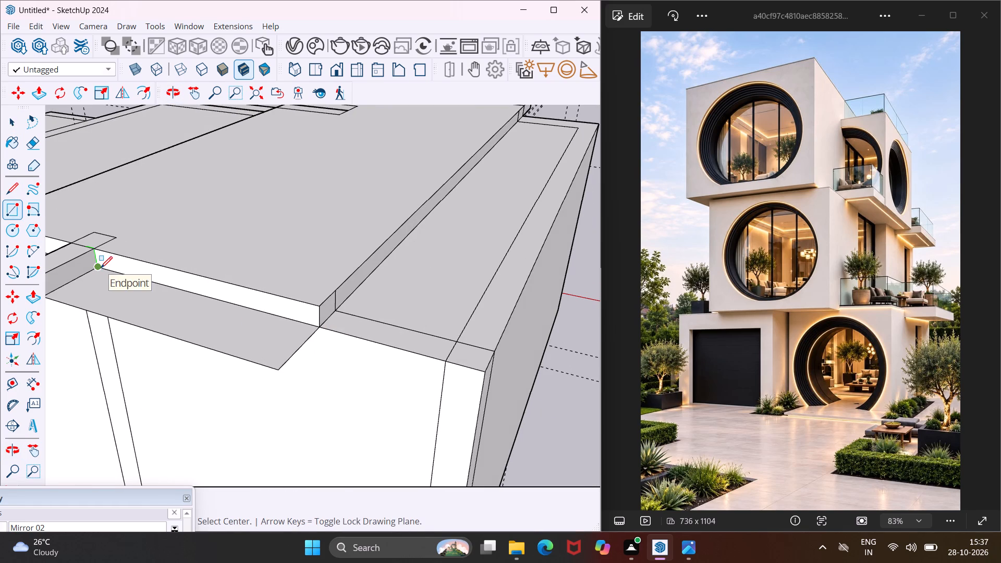
left_click(99, 267)
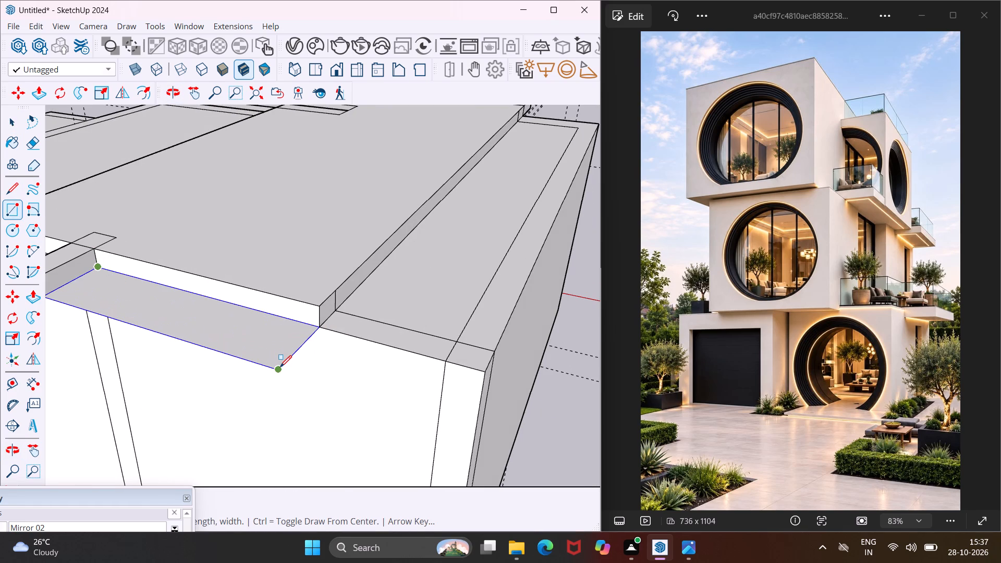
left_click(280, 367)
key("Escape")
key("space")
Push/Pull the outer-wall-side rear overhang strip up flush with the slab's top.
left_click(278, 349)
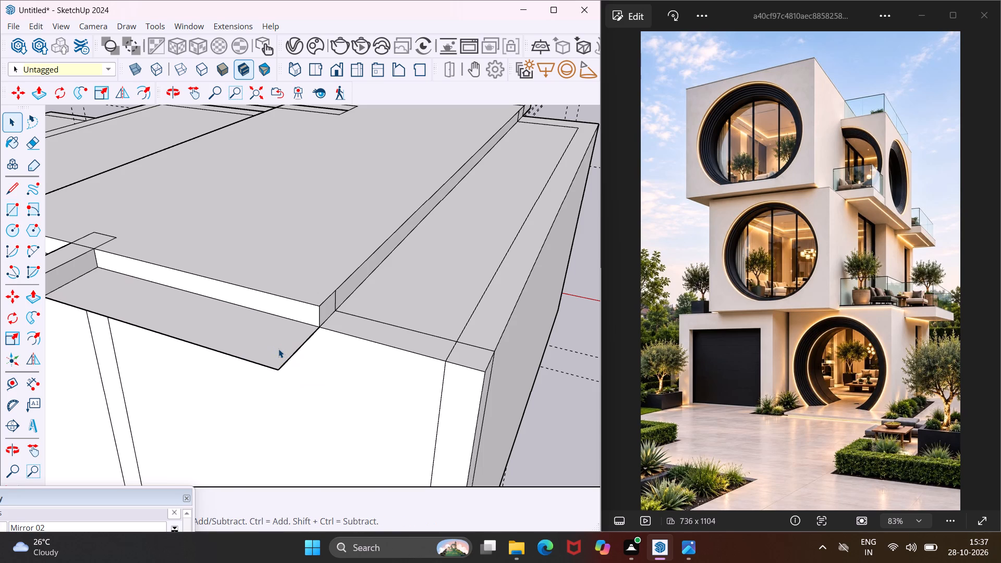
key("p")
left_click(278, 349)
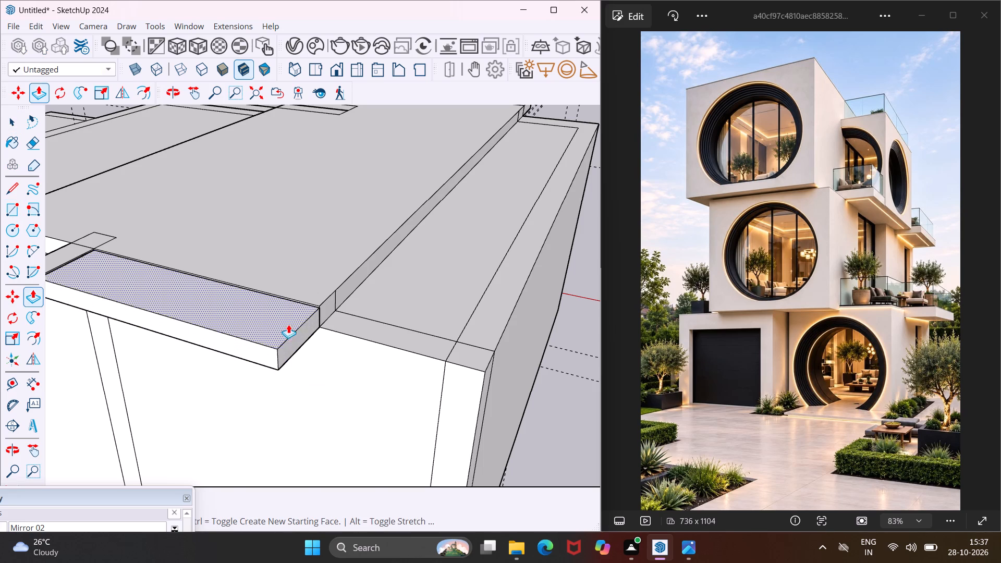
left_click(334, 285)
middle_click_drag(289, 330, 417, 335)
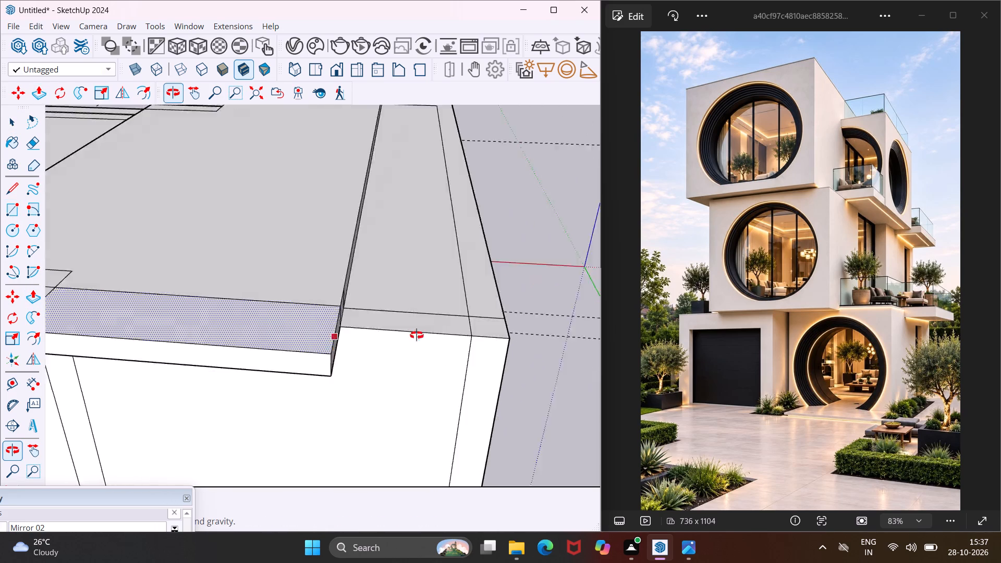
middle_click_drag(417, 335, 634, 295)
scroll(456, 302, "down", 5)
key("Escape")
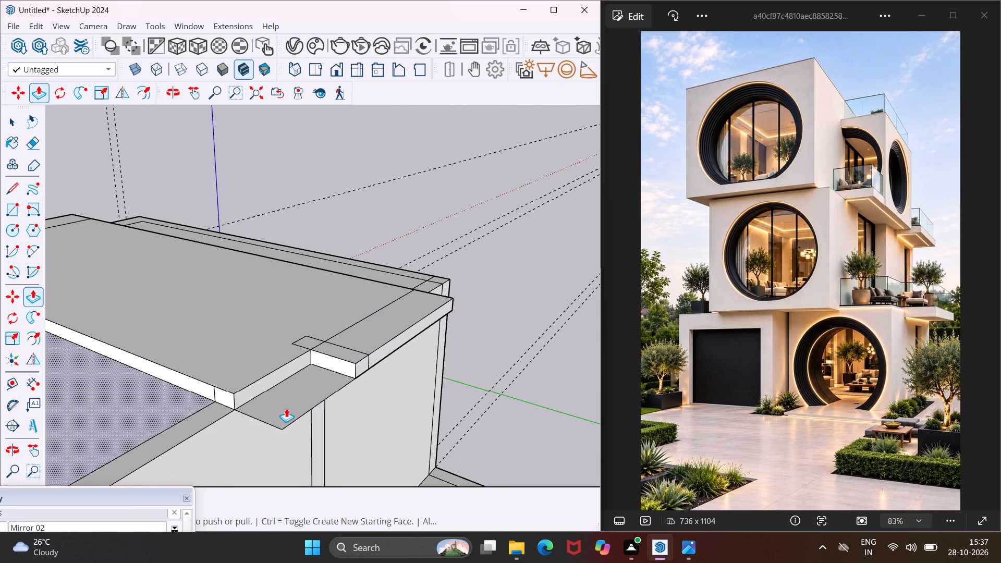
Draw a rectangle over the remaining low rear overhang strip, from the raised block's bottom corner to the slab's outer corner.
middle_click_drag(291, 406, 408, 449)
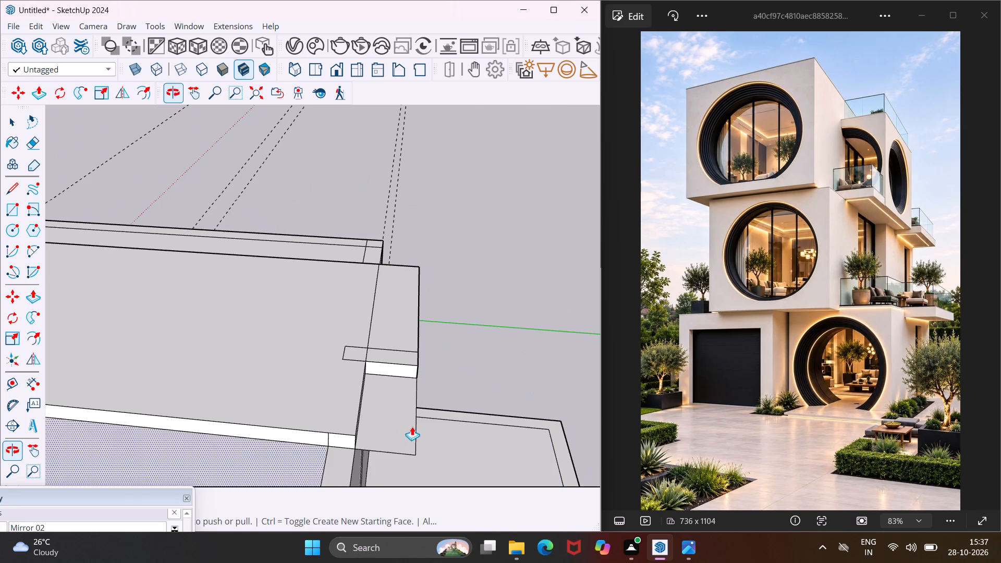
key("Escape")
key("space")
scroll(371, 419, "down", 6)
middle_click_drag(372, 418, 373, 383)
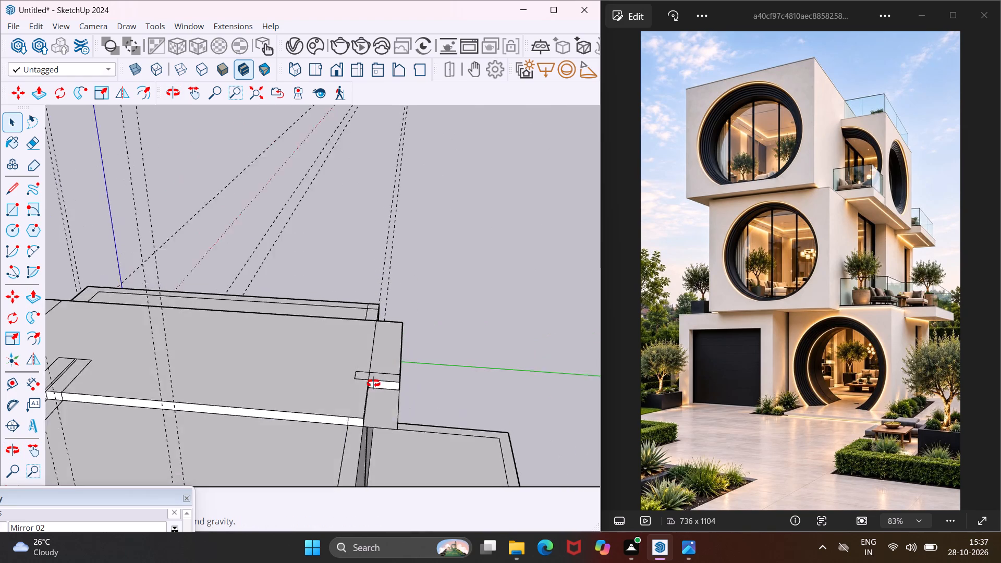
middle_click_drag(373, 383, 378, 397)
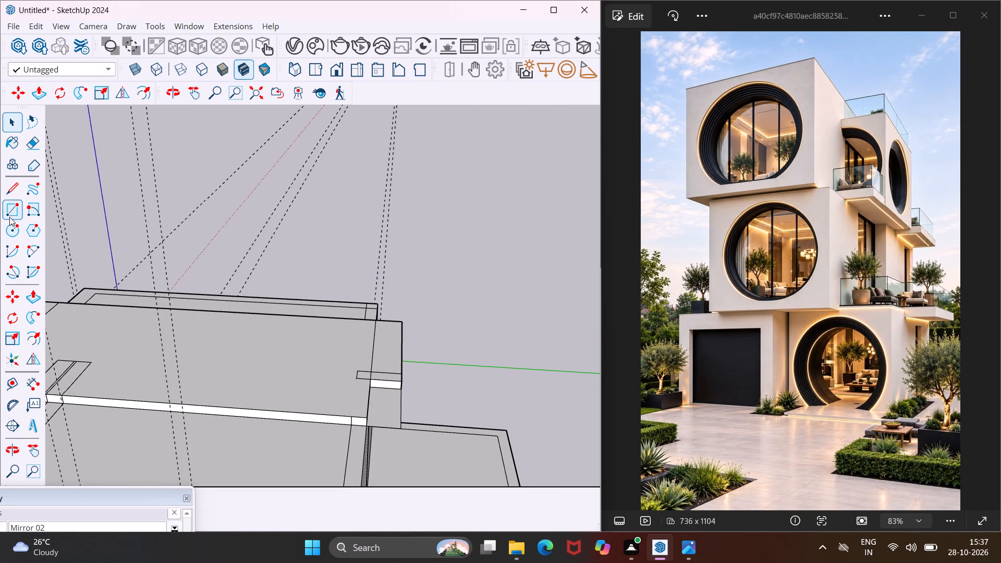
left_click(9, 203)
middle_click_drag(383, 396, 355, 381)
scroll(360, 392, "up", 9)
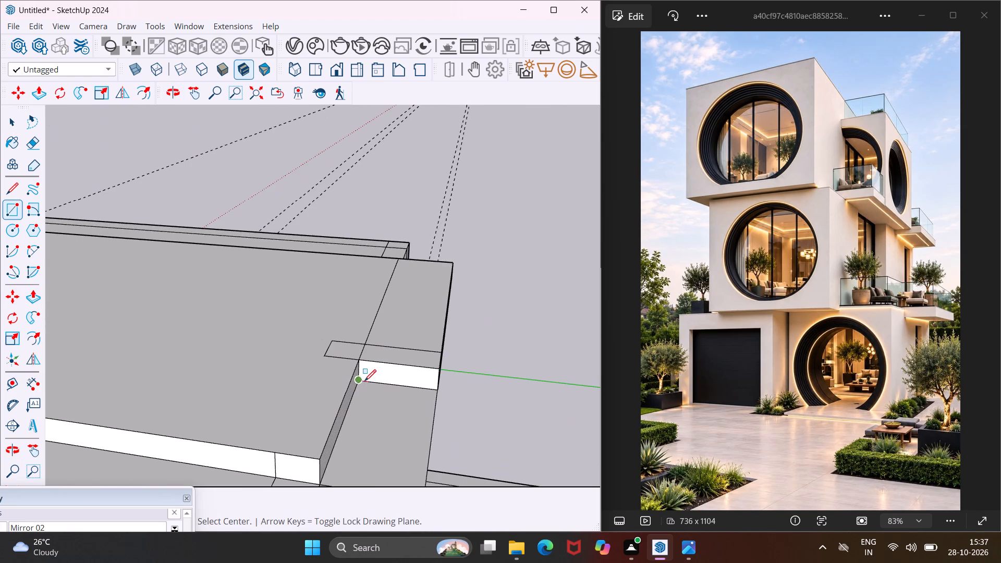
left_click(360, 380)
scroll(377, 412, "down", 6)
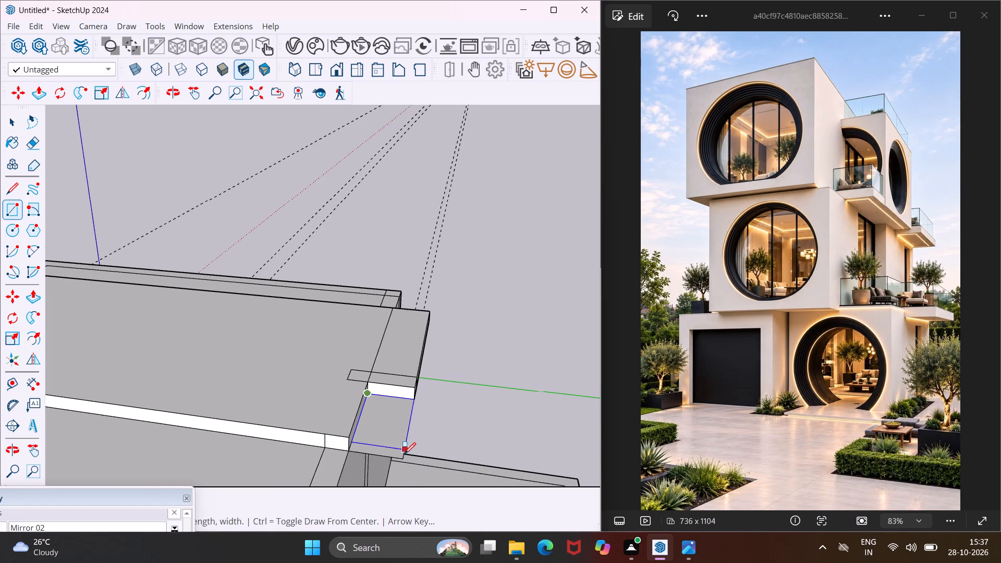
left_click(404, 457)
key("Escape")
key("space")
Push/Pull the remaining rear overhang strip up flush with the slab's top.
left_click(389, 435)
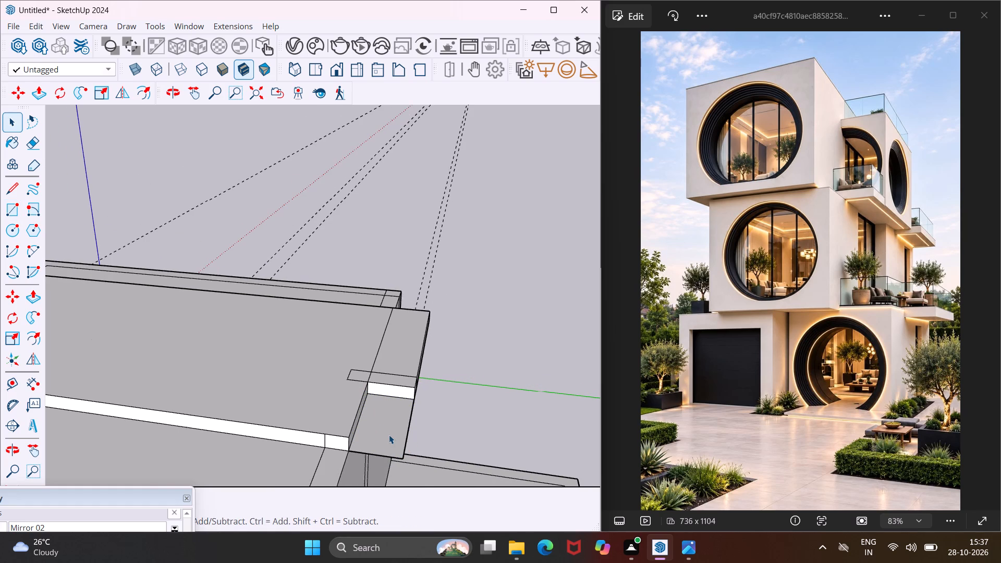
key("p")
left_click(389, 435)
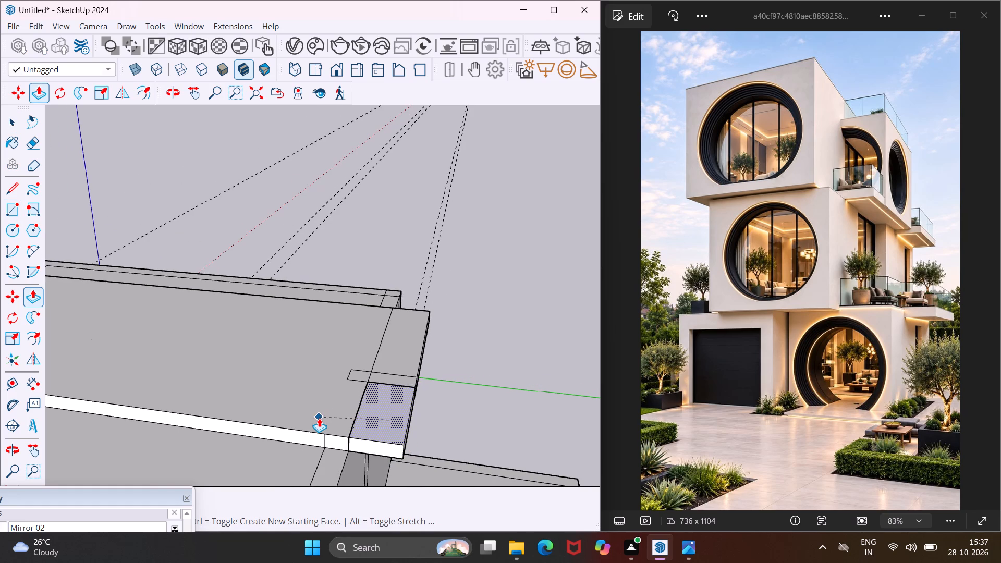
left_click(319, 418)
key("Escape")
key("space")
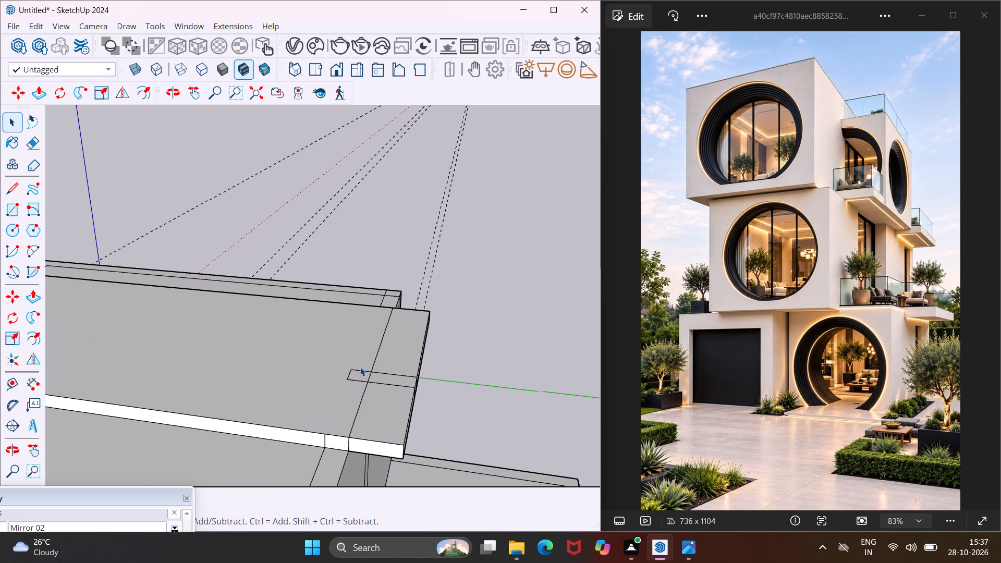
Erase the leftover dividing lines on the slab's top around the former block at the rear end.
key("e")
left_click_drag(362, 360, 375, 388)
left_click_drag(382, 365, 376, 377)
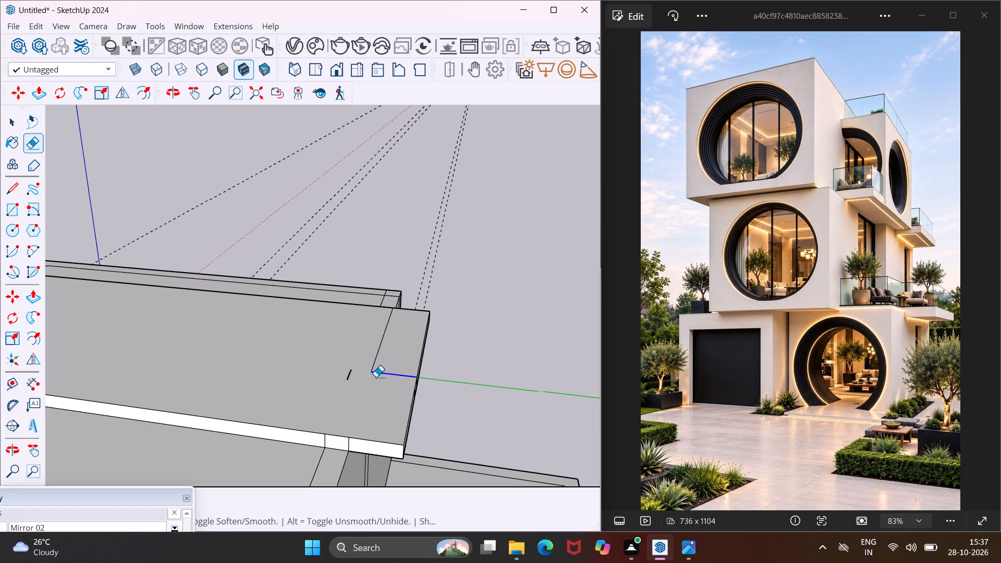
left_click_drag(376, 377, 374, 382)
left_click_drag(373, 356, 377, 375)
left_click_drag(336, 374, 366, 373)
Erase the leftover outlines of the notch strips and of the garage-front corner area on the slab's top.
middle_click_drag(329, 361, 445, 369)
scroll(442, 347, "down", 6)
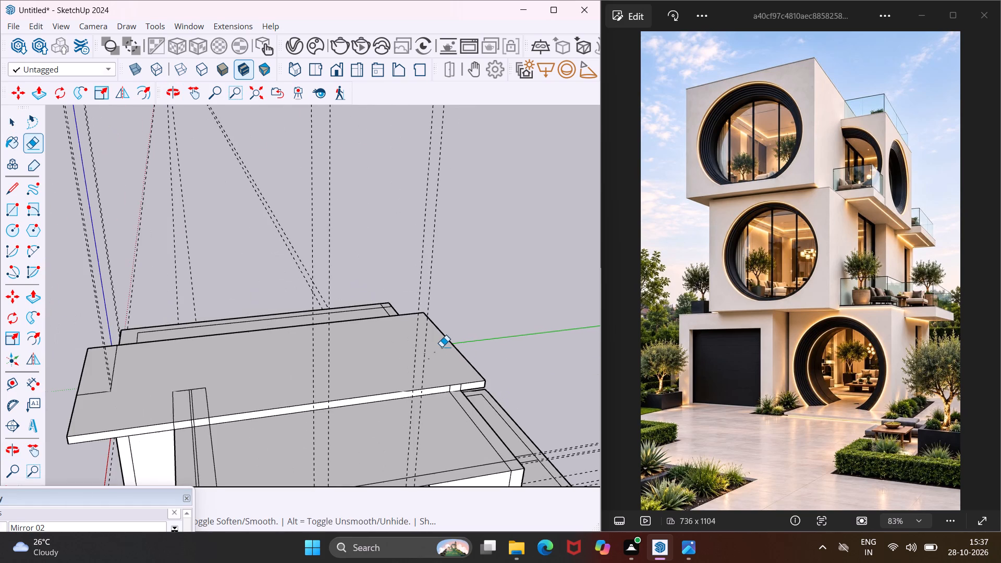
scroll(160, 418, "up", 4)
left_click_drag(161, 411, 284, 385)
left_click_drag(214, 367, 210, 395)
left_click_drag(194, 373, 188, 396)
left_click_drag(200, 374, 205, 390)
left_click_drag(95, 338, 95, 365)
left_click_drag(81, 373, 78, 396)
Erase the two vertical seam lines on the slab's front edge face above the garage.
middle_click_drag(86, 392, 197, 347)
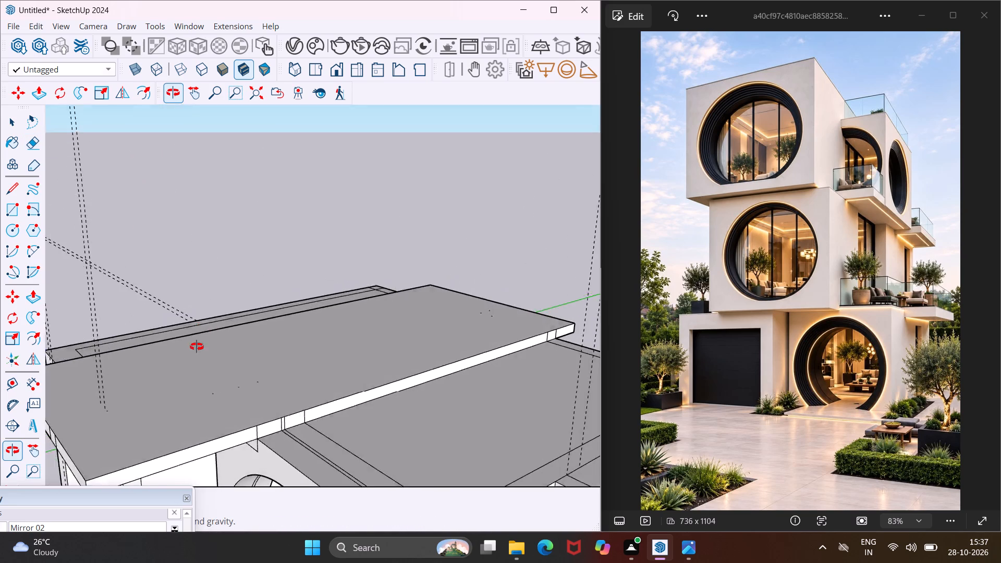
middle_click_drag(197, 347, 376, 236)
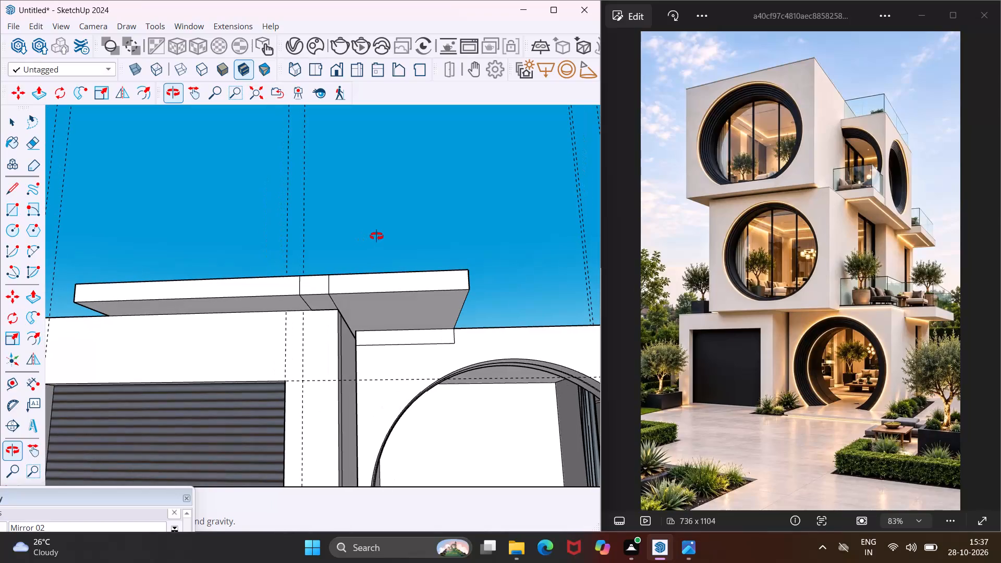
middle_click_drag(376, 236, 394, 253)
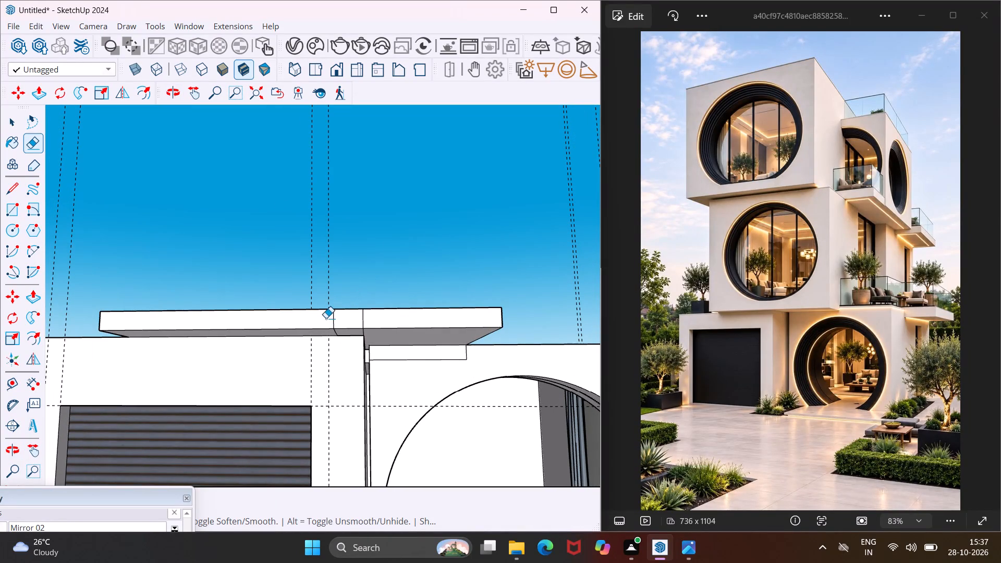
left_click_drag(326, 318, 369, 317)
middle_click_drag(381, 267, 390, 345)
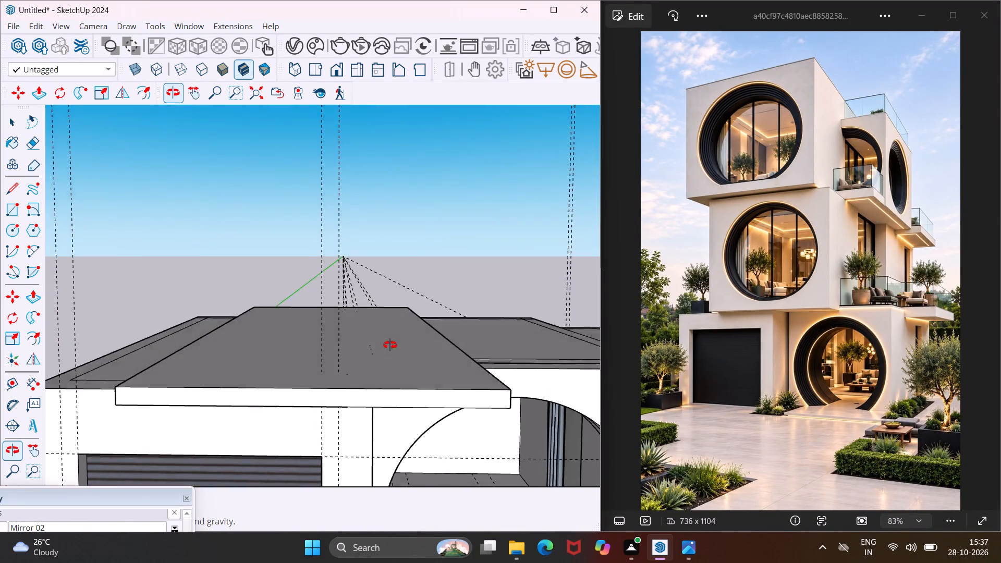
Delete all construction guides from the model.
middle_click_drag(390, 345, 390, 369)
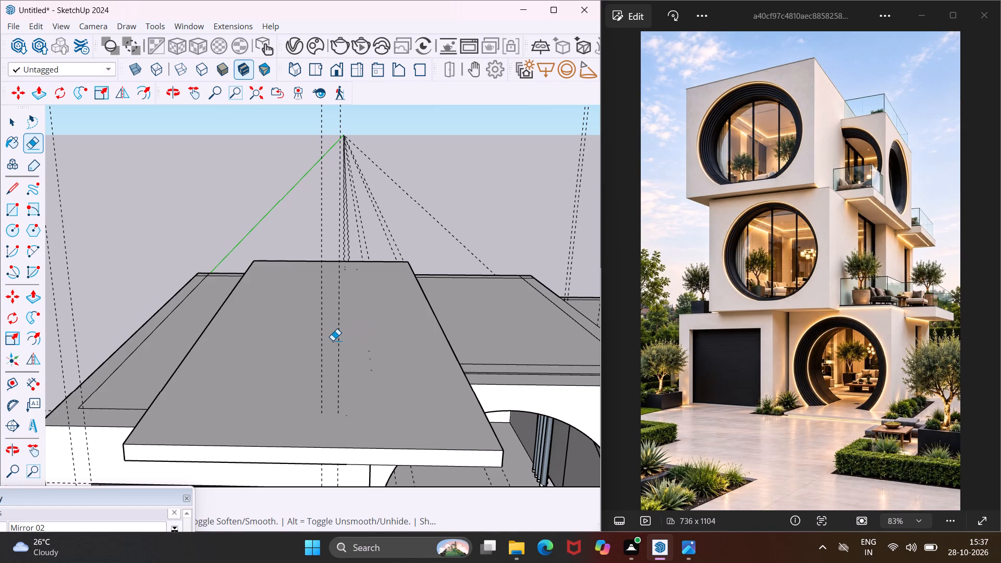
scroll(311, 333, "down", 4)
middle_click_drag(308, 334, 302, 415)
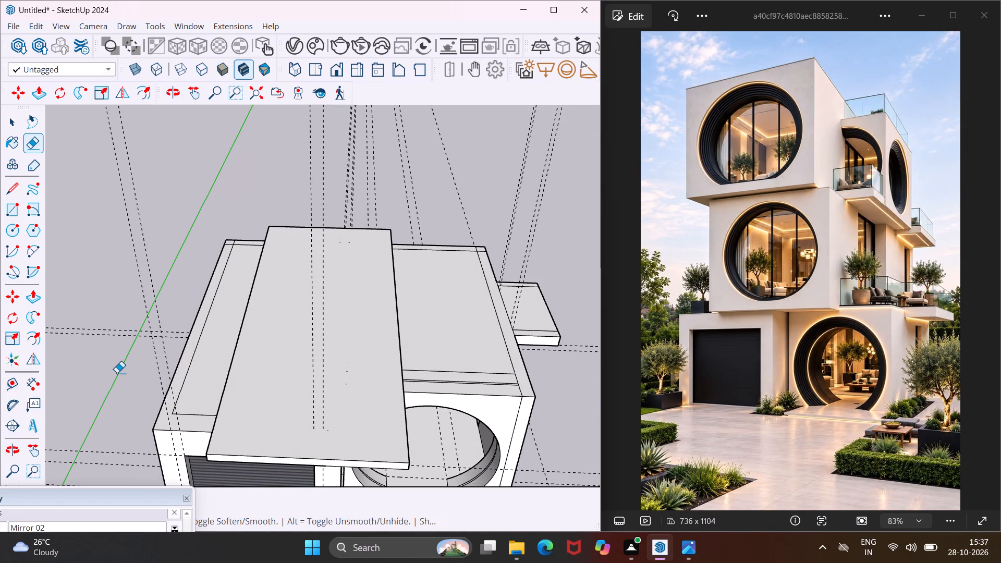
left_click(35, 29)
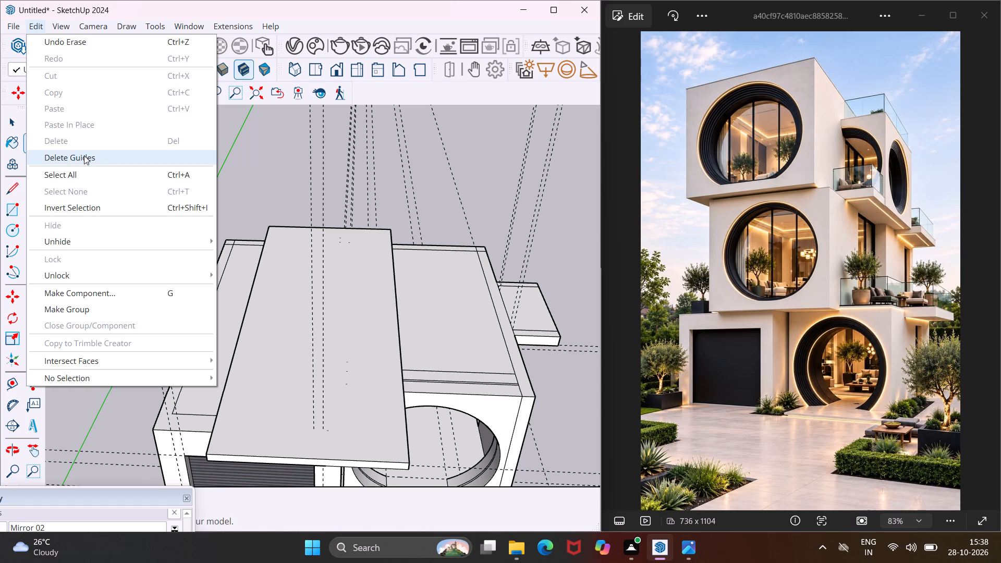
left_click(84, 156)
Place a guide 9" inward from the overhanging slab's long edge on the garage's outer side.
scroll(291, 345, "down", 2)
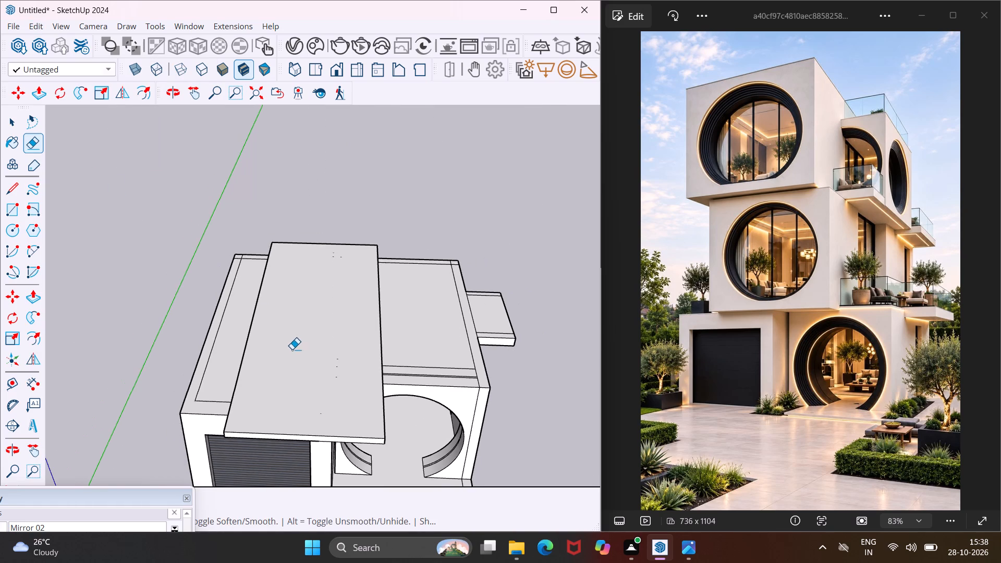
middle_click_drag(292, 349, 295, 398)
middle_click_drag(311, 453, 367, 431)
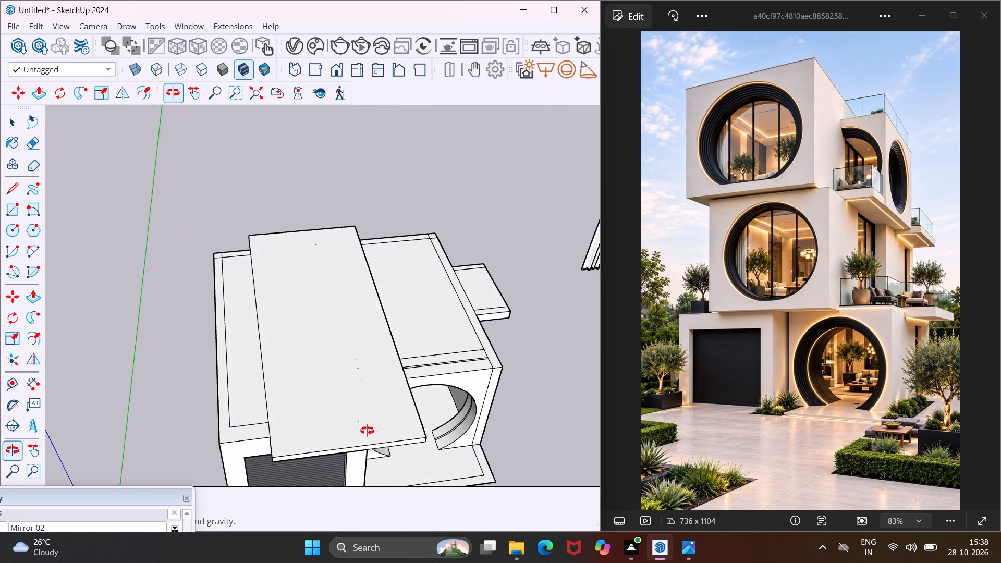
middle_click_drag(367, 431, 456, 374)
scroll(468, 353, "up", 1)
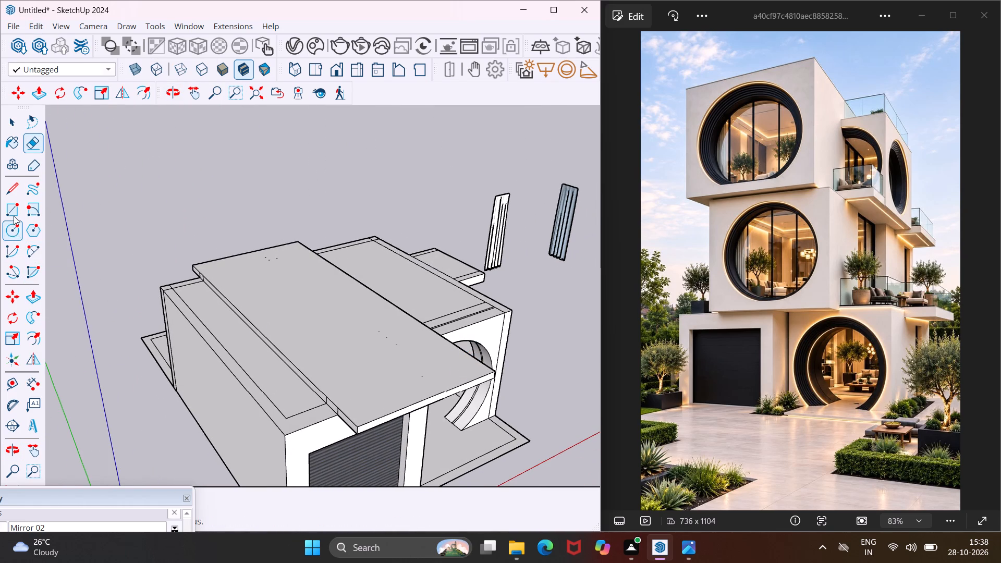
left_click(14, 384)
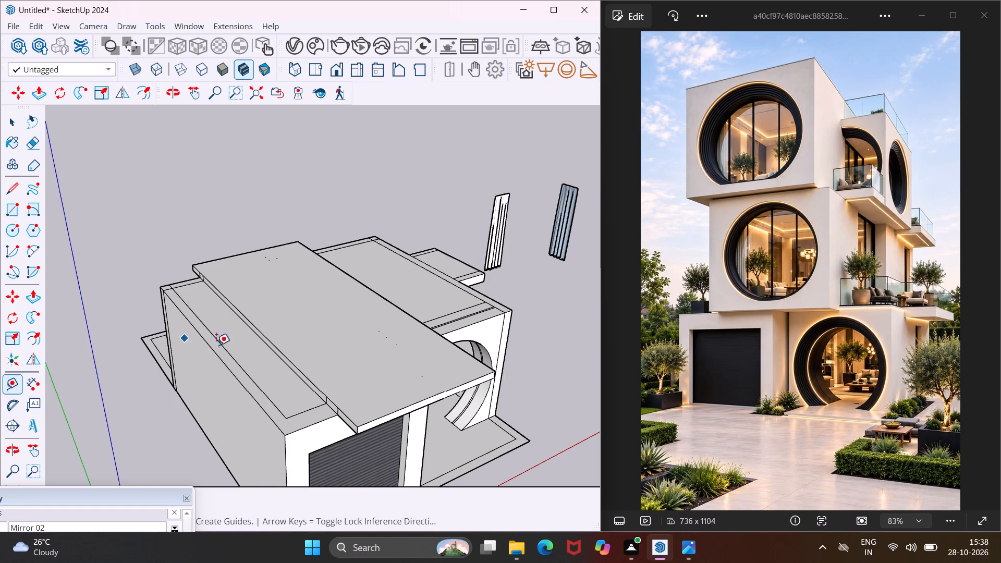
scroll(267, 355, "up", 7)
left_click(300, 355)
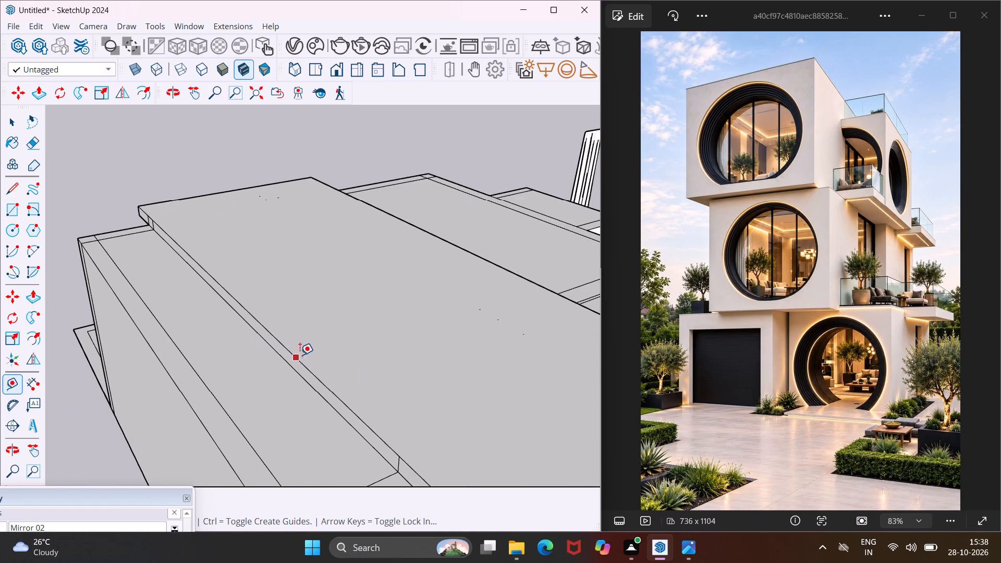
type("9\"")
key("Return")
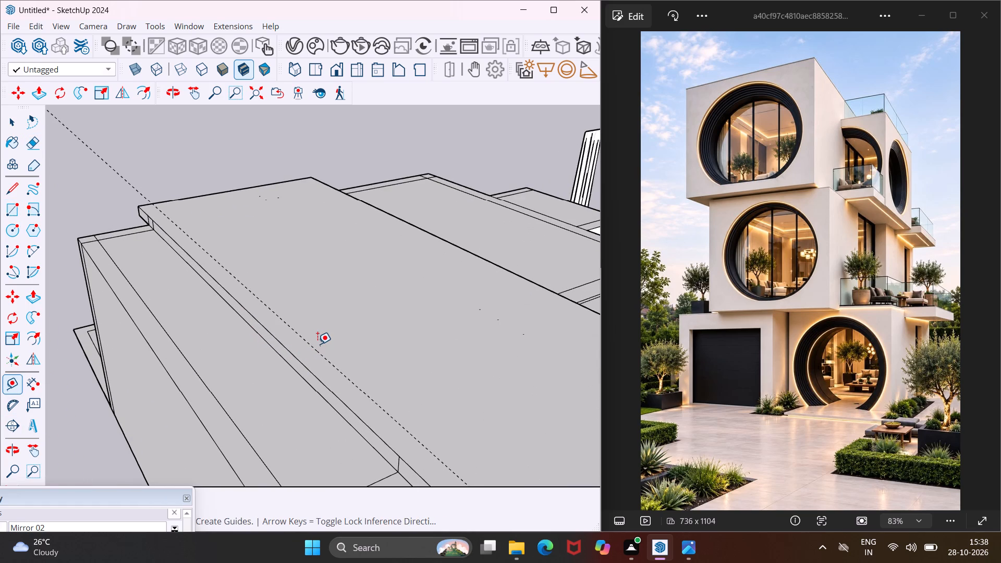
Place a guide 2' back from the slab's front edge above the garage.
scroll(313, 342, "down", 5)
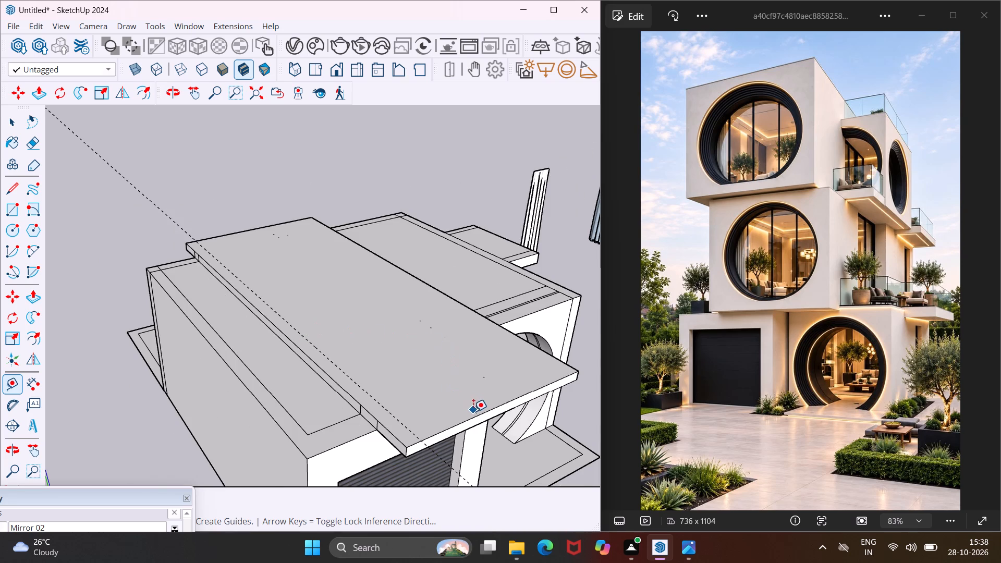
scroll(474, 411, "up", 3)
left_click(502, 411)
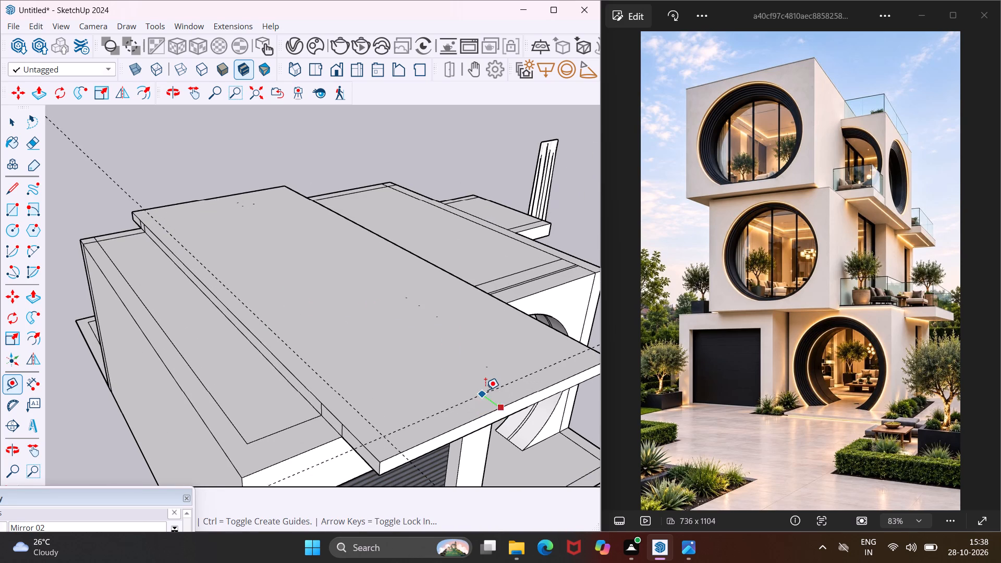
type("2'")
key("Return")
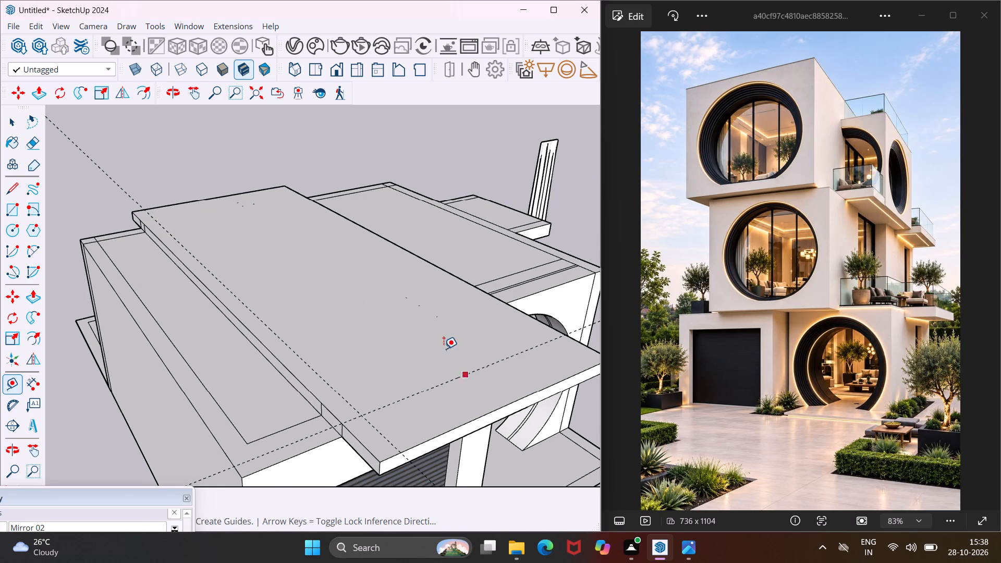
Place a guide 9" inward from the slab's opposite long edge, on the round-entrance side.
middle_click_drag(475, 298, 394, 329)
scroll(428, 351, "up", 3)
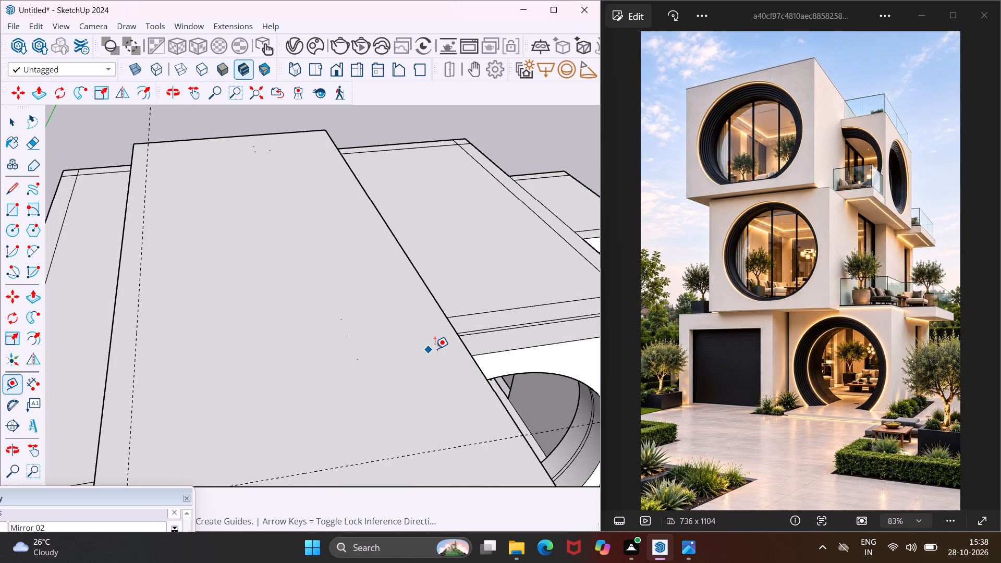
left_click(469, 346)
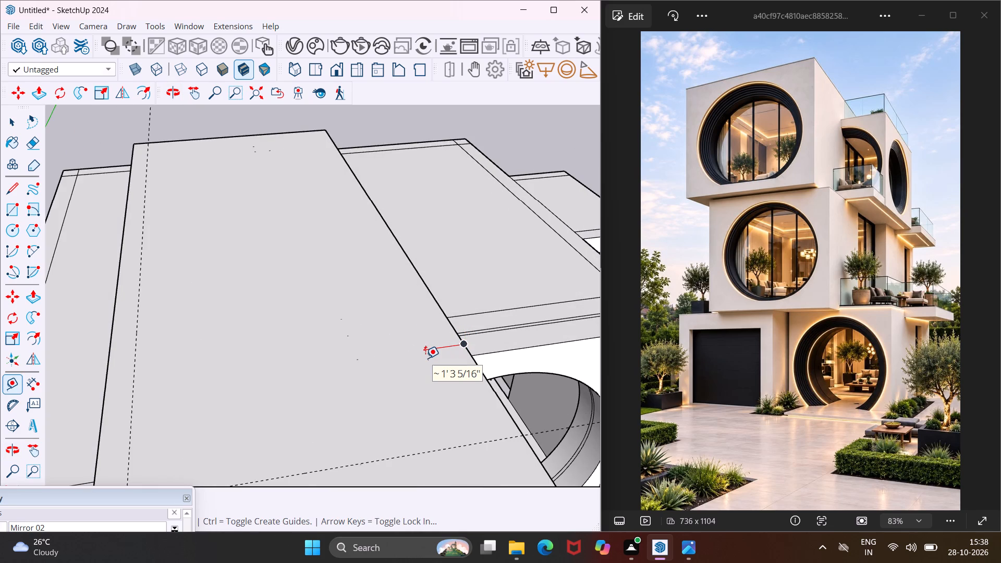
key("Escape")
left_click(496, 398)
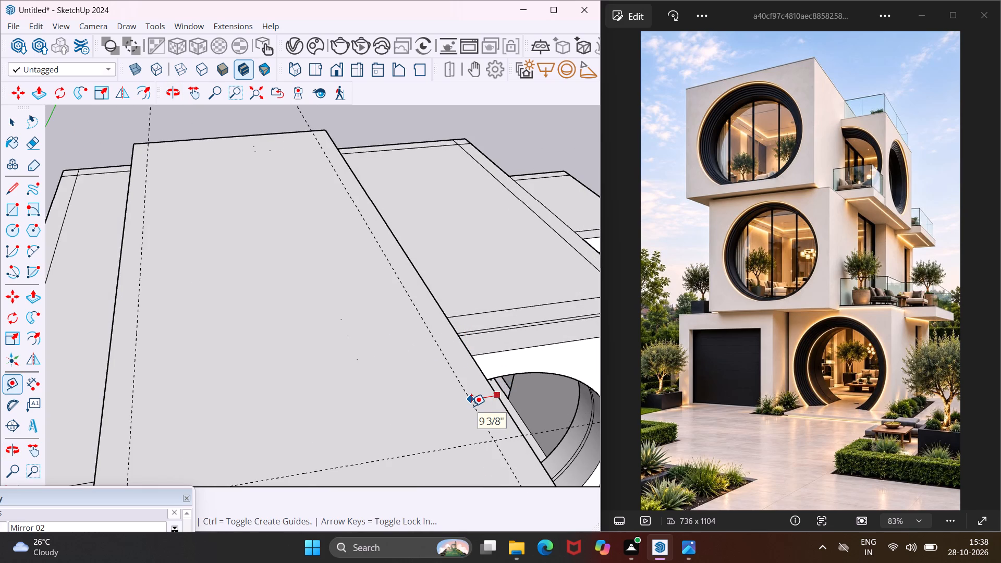
type("9\"")
key("Return")
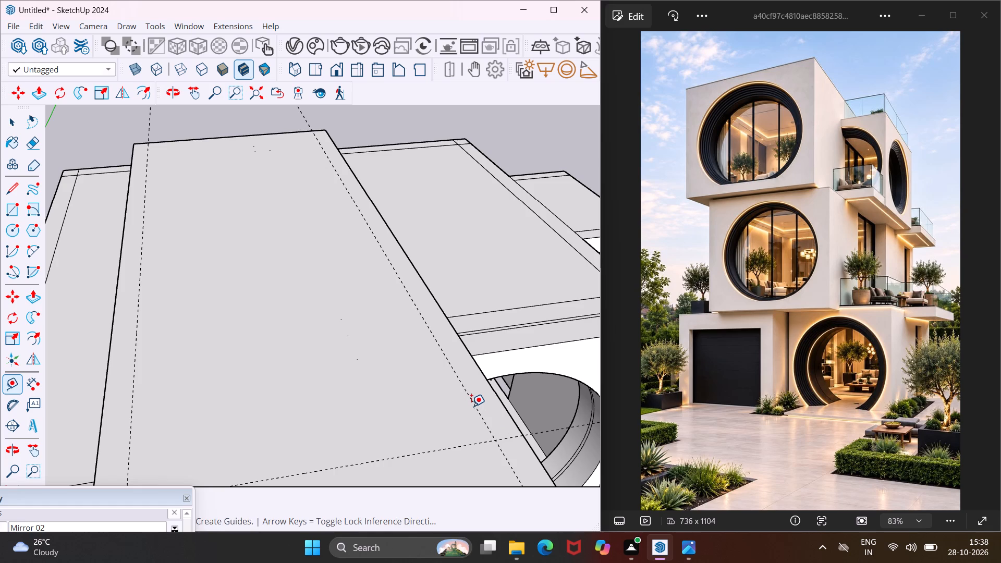
Place a guide 9" inward from the slab's rear edge.
middle_click_drag(188, 194, 452, 233)
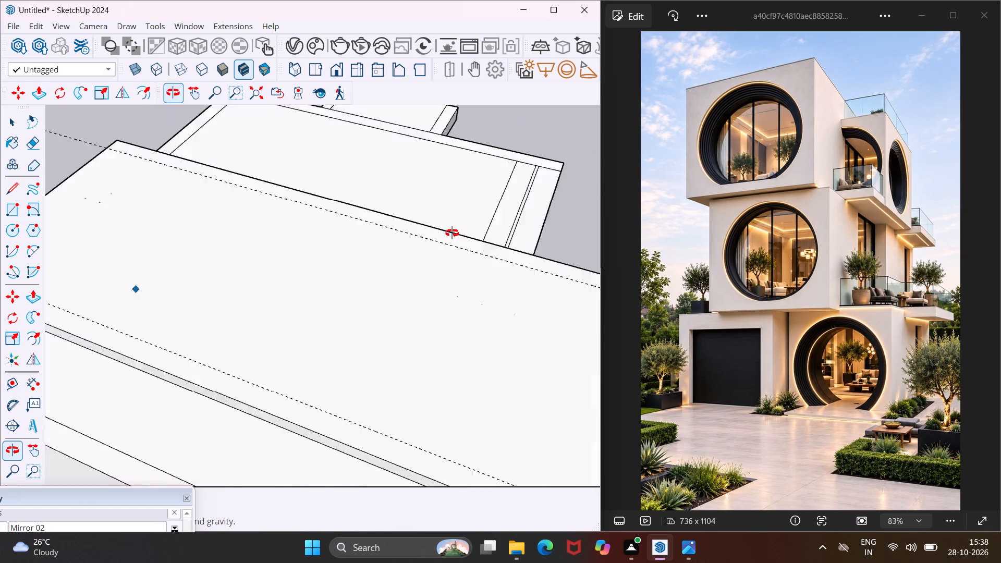
middle_click_drag(452, 233, 463, 227)
scroll(338, 207, "down", 4)
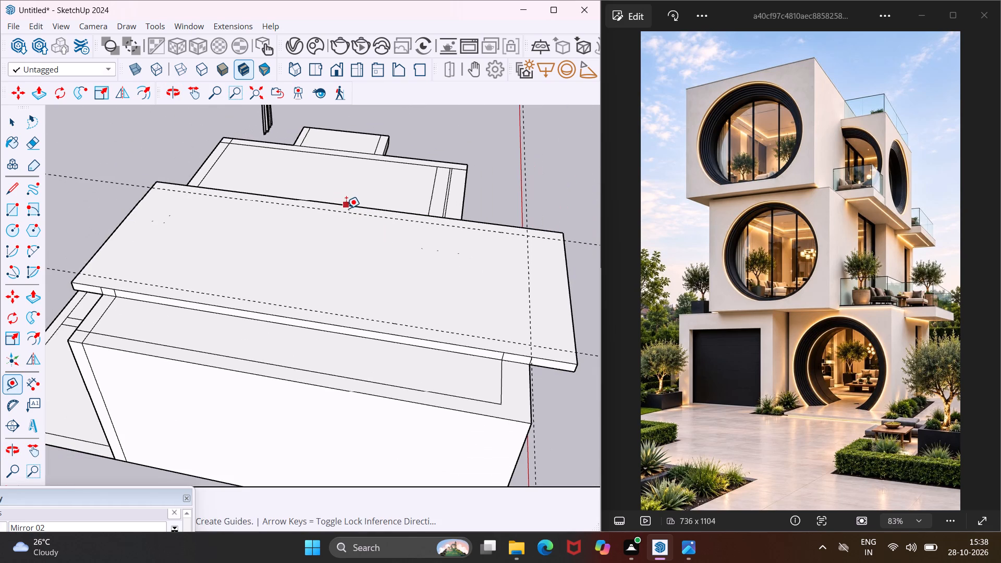
scroll(110, 234, "up", 3)
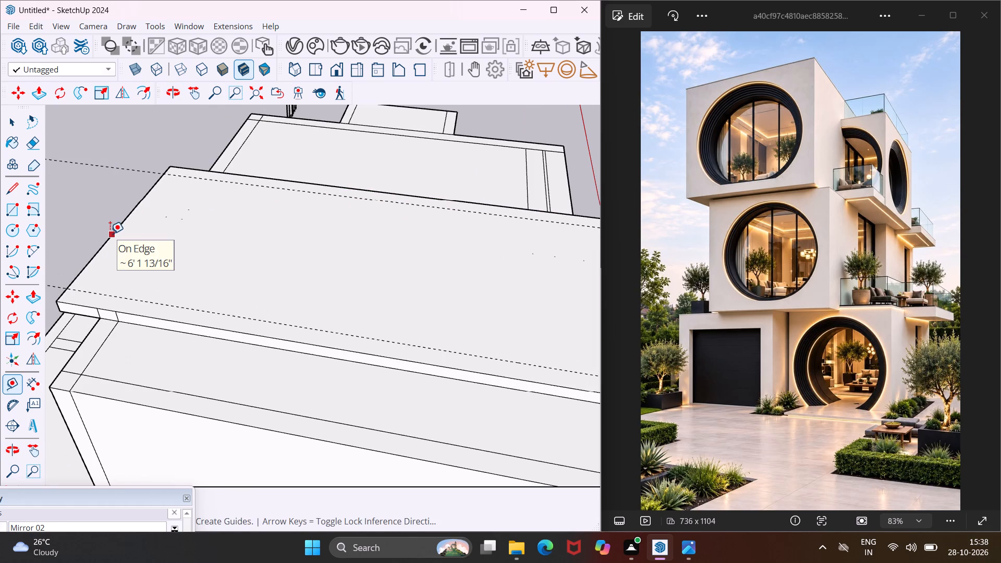
left_click(110, 234)
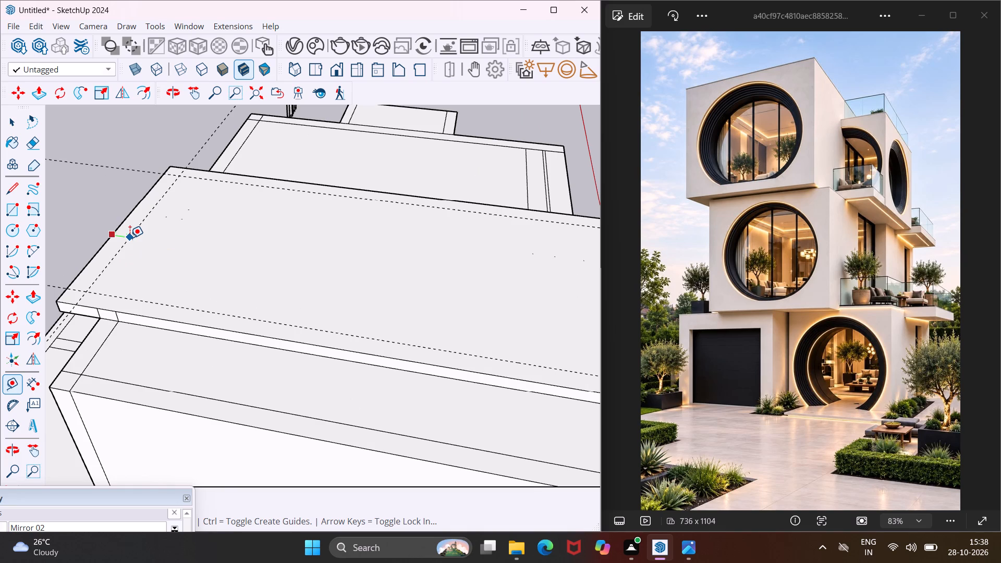
key("9")
key("shift+quotedbl")
key("Return")
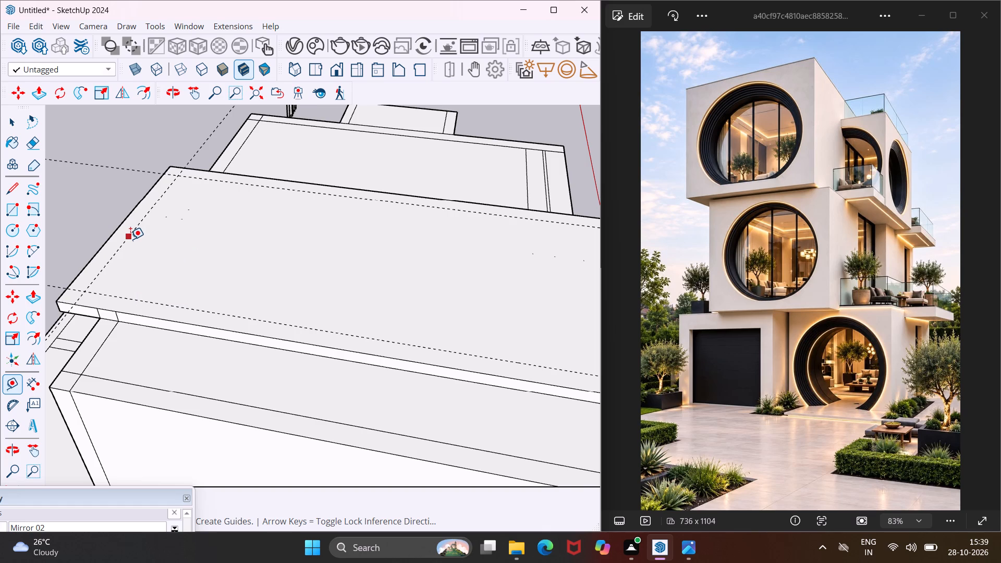
key("Escape")
key("space")
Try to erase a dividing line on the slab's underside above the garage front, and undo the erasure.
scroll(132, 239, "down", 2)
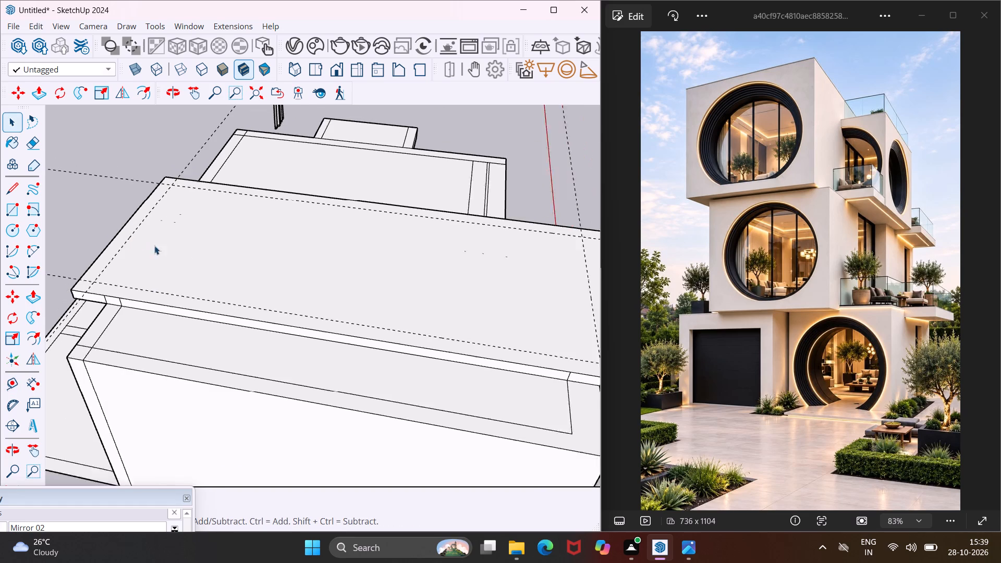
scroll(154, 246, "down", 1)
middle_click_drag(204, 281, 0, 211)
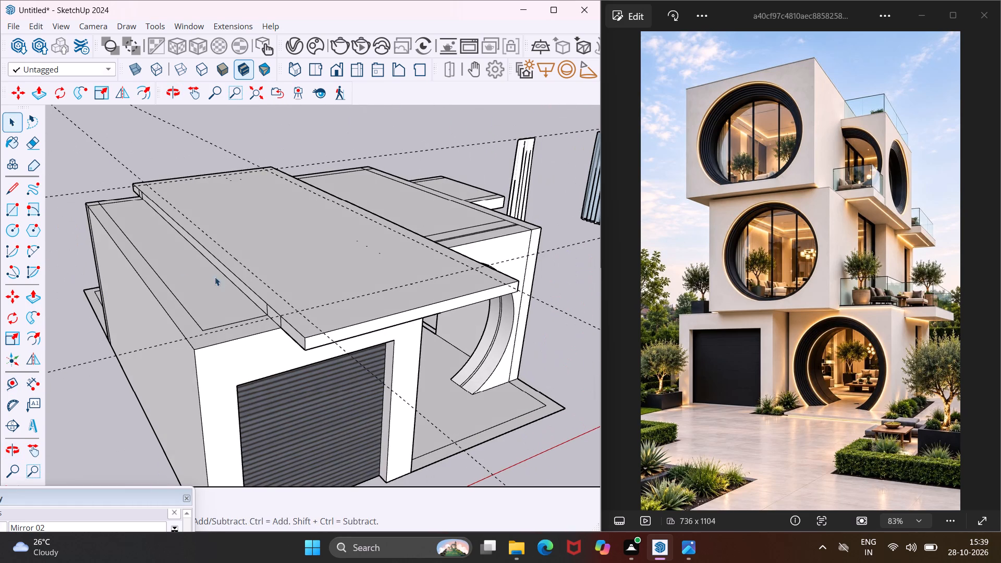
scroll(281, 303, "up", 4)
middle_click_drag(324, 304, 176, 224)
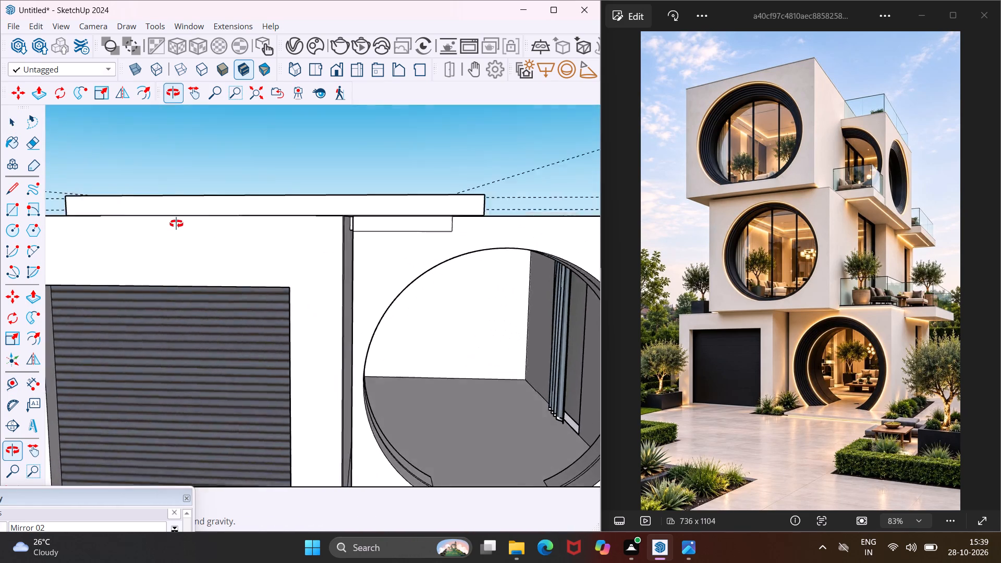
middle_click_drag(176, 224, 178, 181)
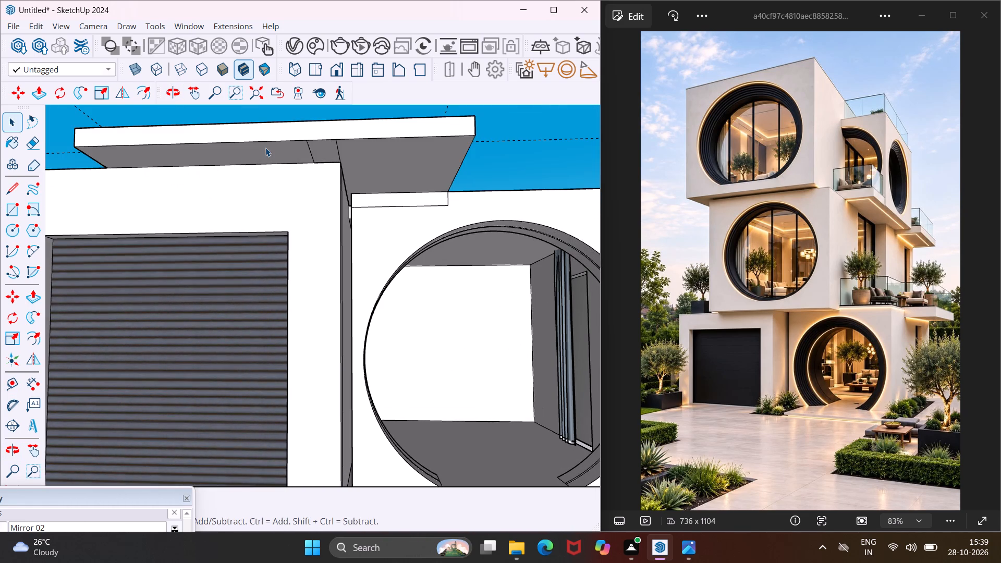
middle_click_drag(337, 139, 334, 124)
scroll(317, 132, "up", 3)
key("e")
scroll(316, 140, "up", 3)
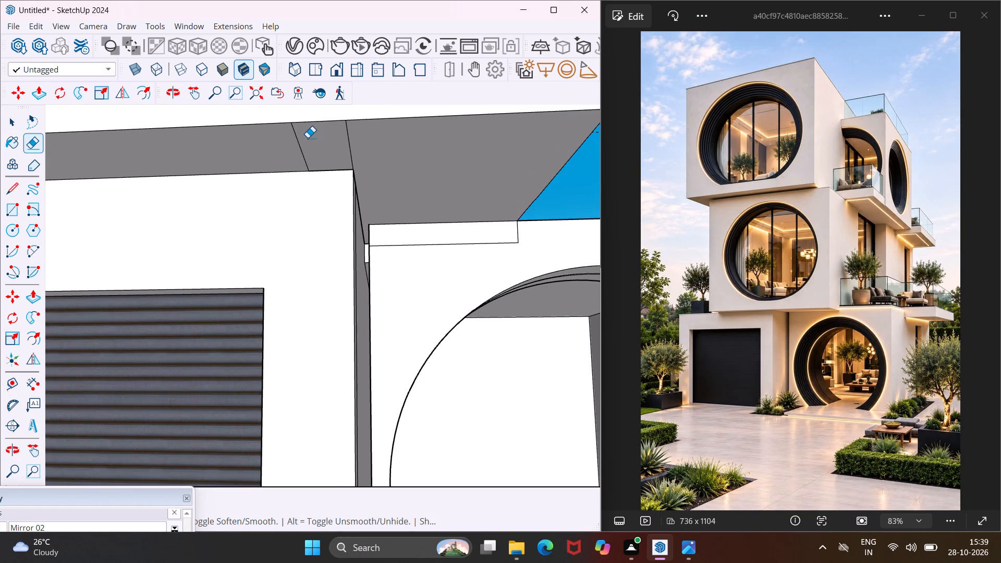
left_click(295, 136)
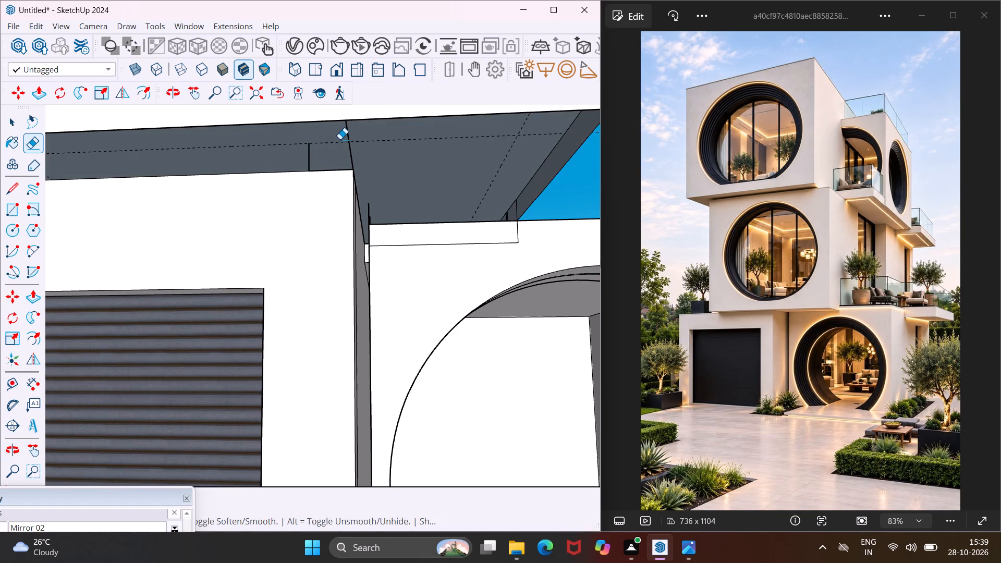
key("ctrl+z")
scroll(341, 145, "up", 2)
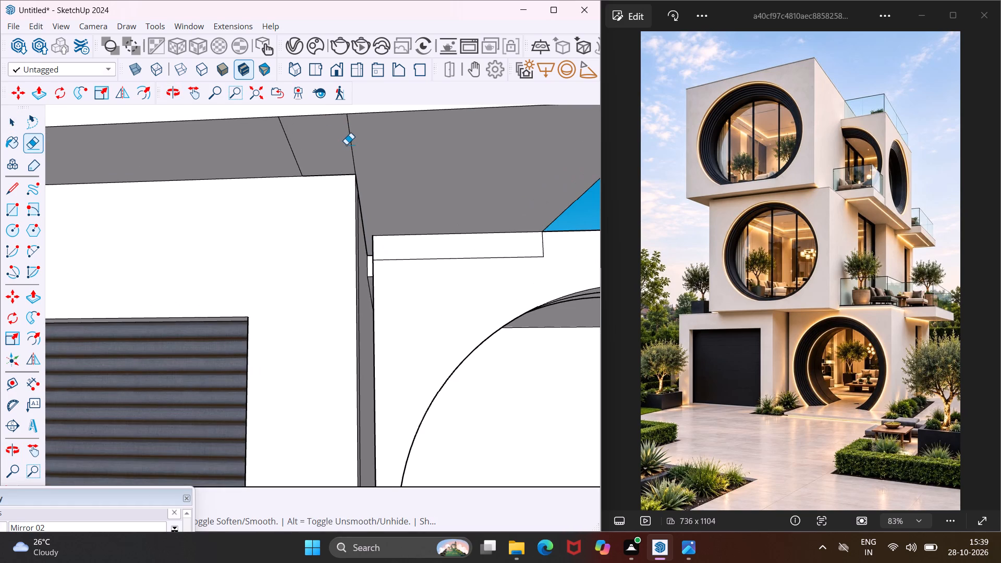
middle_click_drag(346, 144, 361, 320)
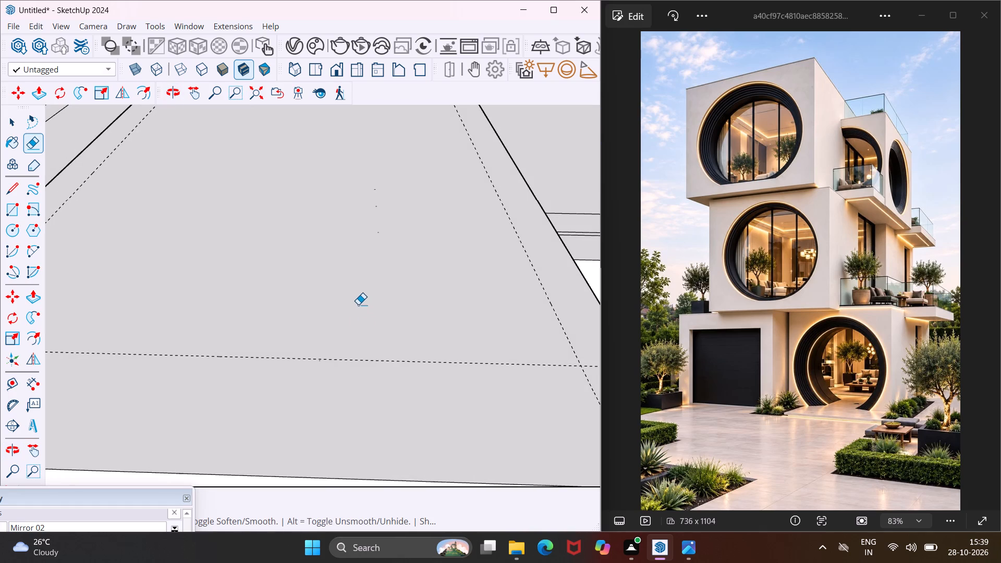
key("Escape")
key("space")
Draw a rectangle on the slab's top covering the front strip between the 2' guide and the front edge.
scroll(344, 255, "down", 6)
middle_click_drag(343, 255, 387, 276)
scroll(361, 250, "down", 6)
middle_click_drag(357, 252, 231, 290)
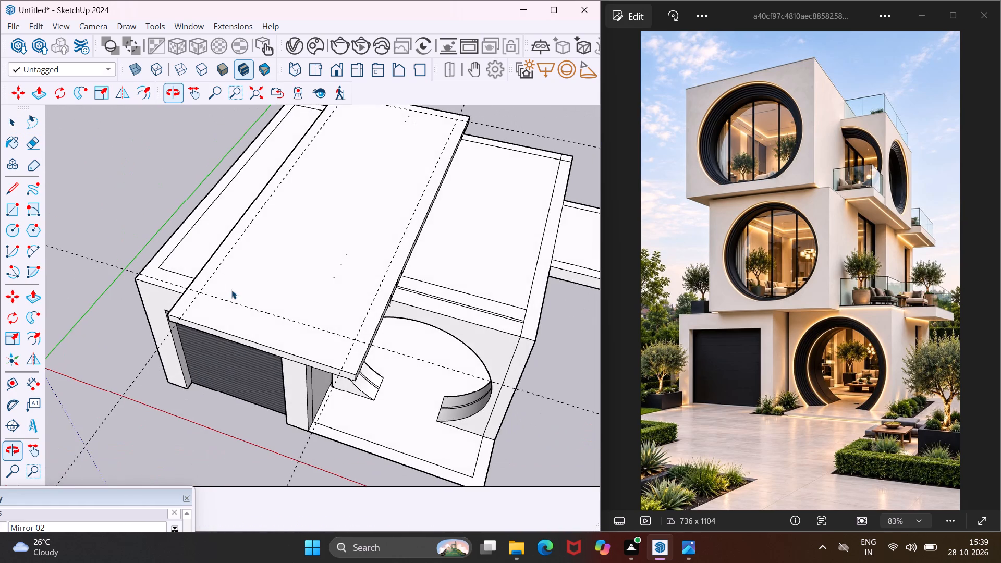
scroll(231, 290, "down", 2)
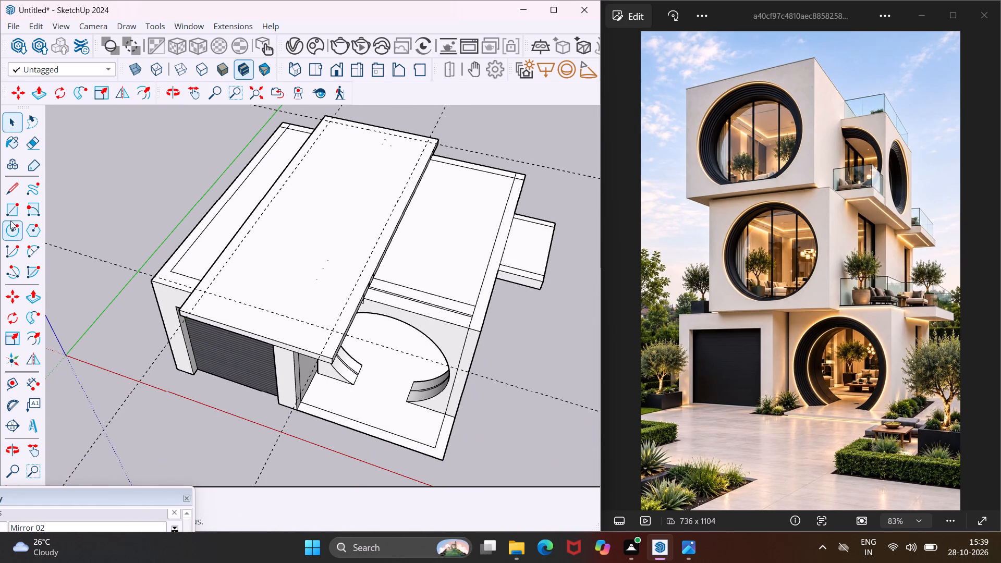
left_click(10, 215)
scroll(193, 292, "up", 4)
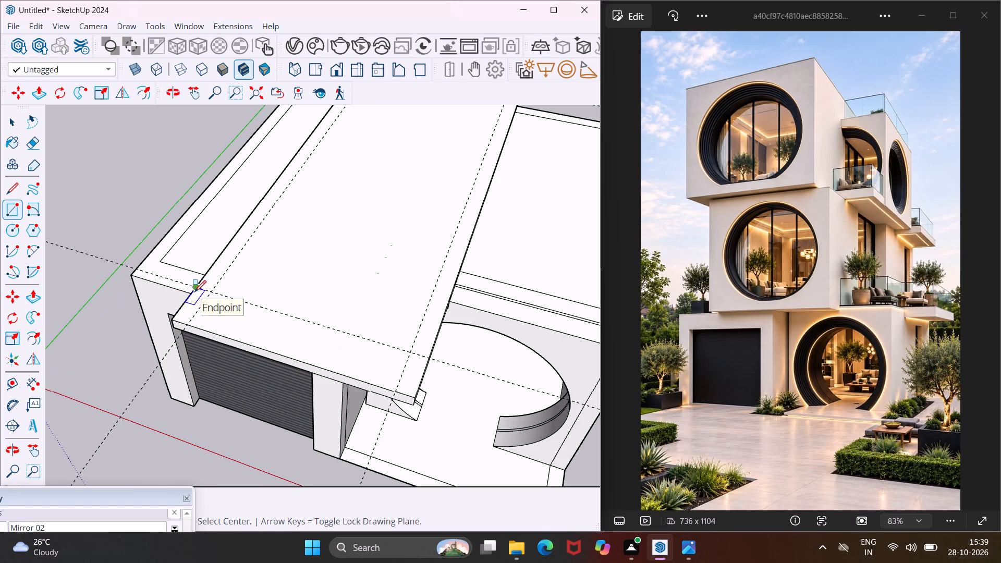
left_click(195, 289)
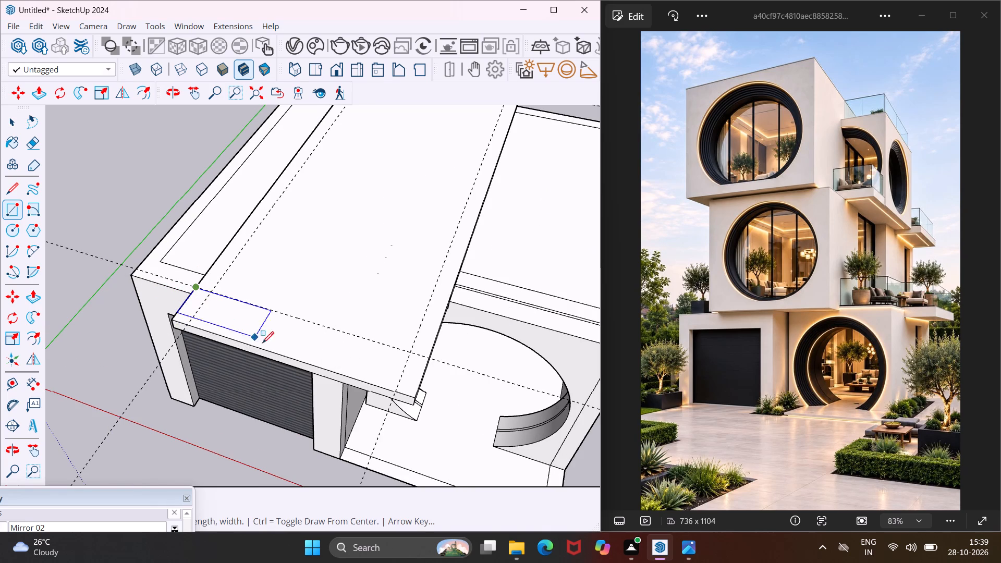
left_click(415, 397)
scroll(344, 353, "down", 5)
middle_click_drag(339, 344, 446, 370)
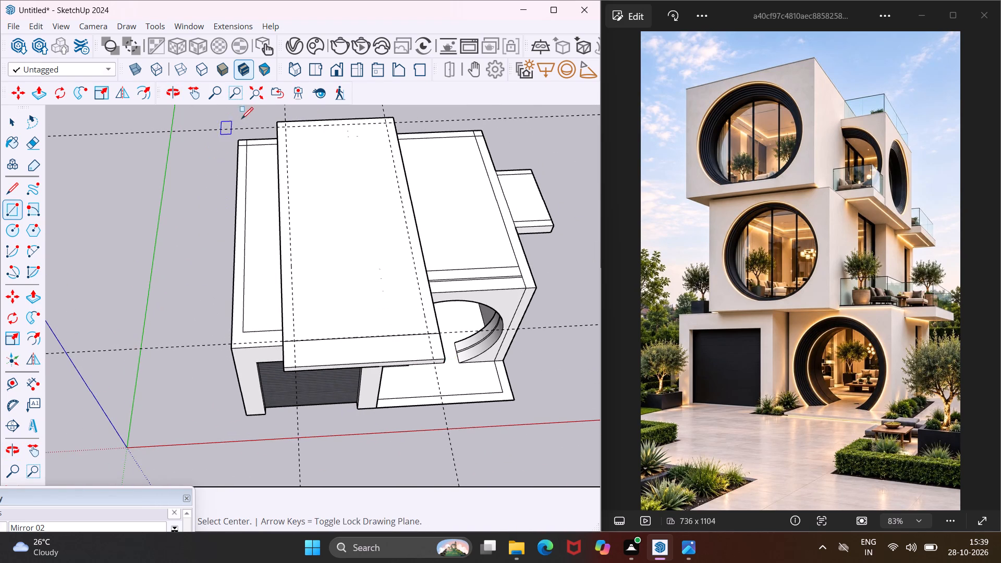
Draw rectangles on the slab's top covering the strips between each 9" guide and its long edge.
scroll(266, 124, "up", 3)
left_click(280, 123)
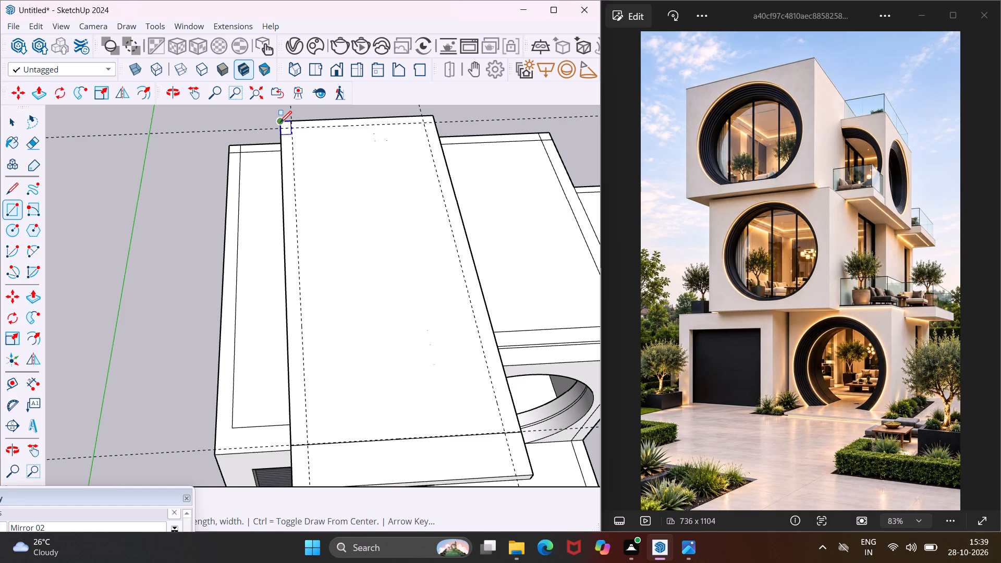
left_click(310, 444)
scroll(275, 374, "down", 3)
scroll(399, 166, "up", 2)
left_click(402, 163)
scroll(404, 240, "down", 3)
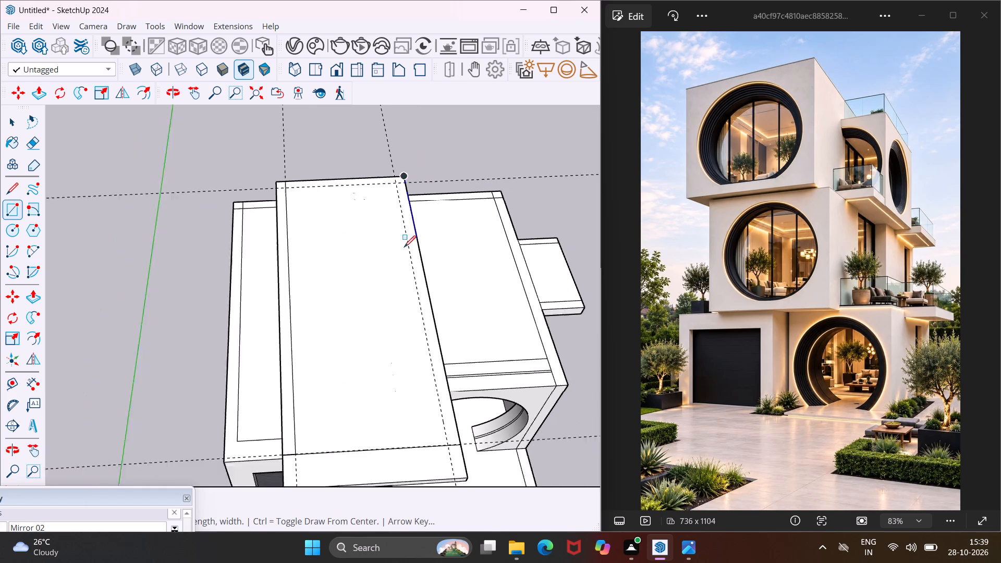
scroll(404, 247, "down", 1)
left_click(439, 400)
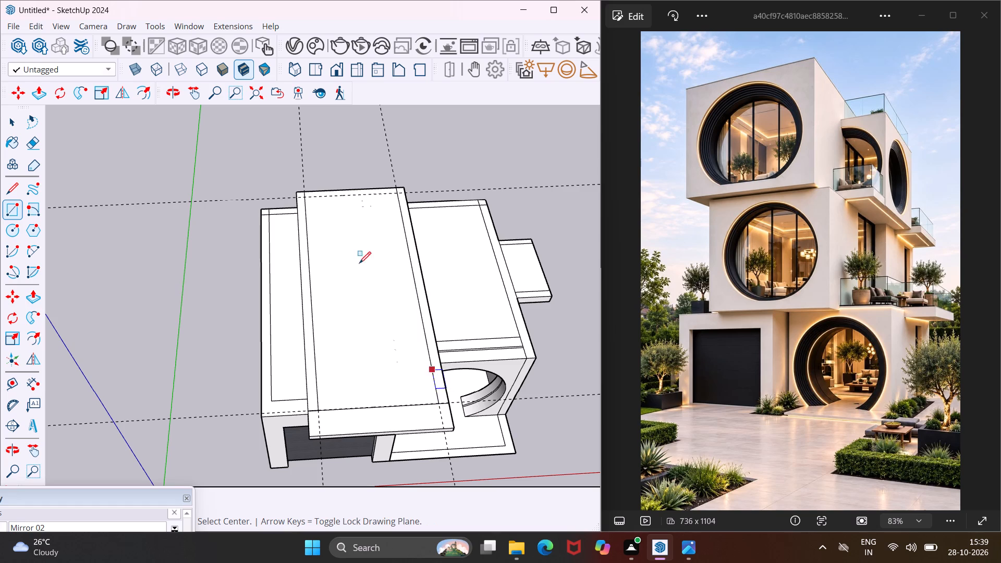
Draw a rectangle covering the strip between the 9" rear guide and the slab's rear edge.
scroll(310, 190, "up", 3)
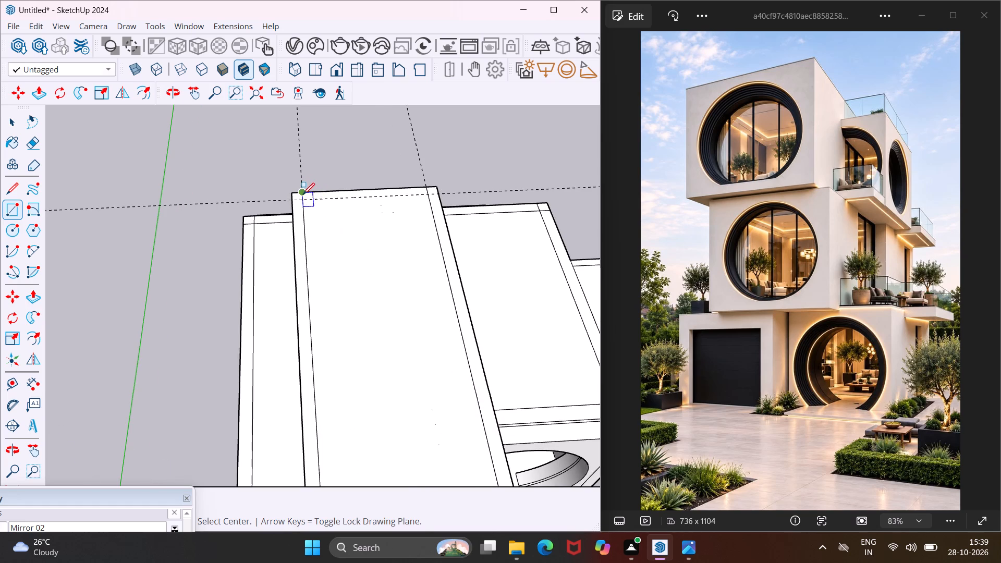
left_click(303, 194)
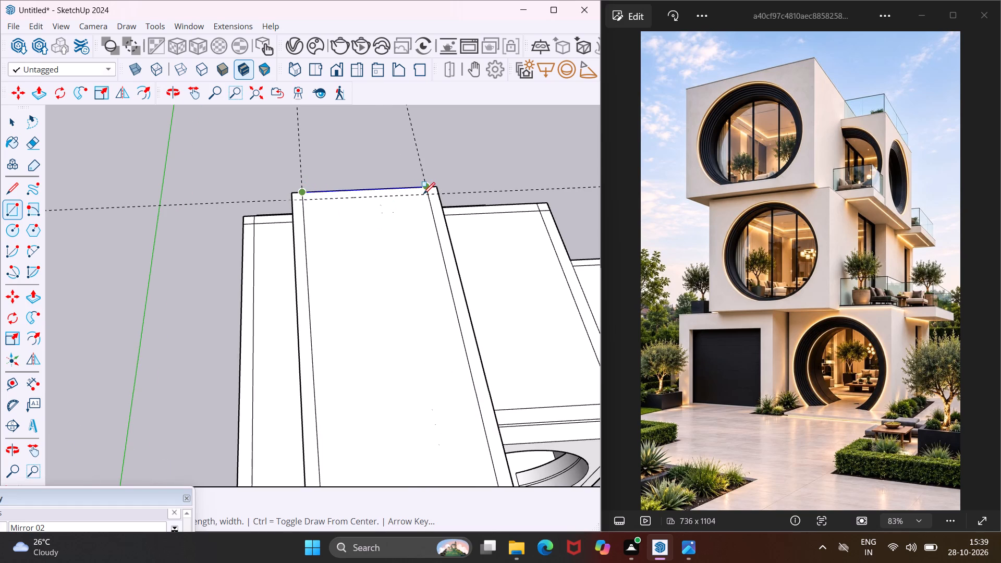
left_click(423, 194)
left_click(428, 194)
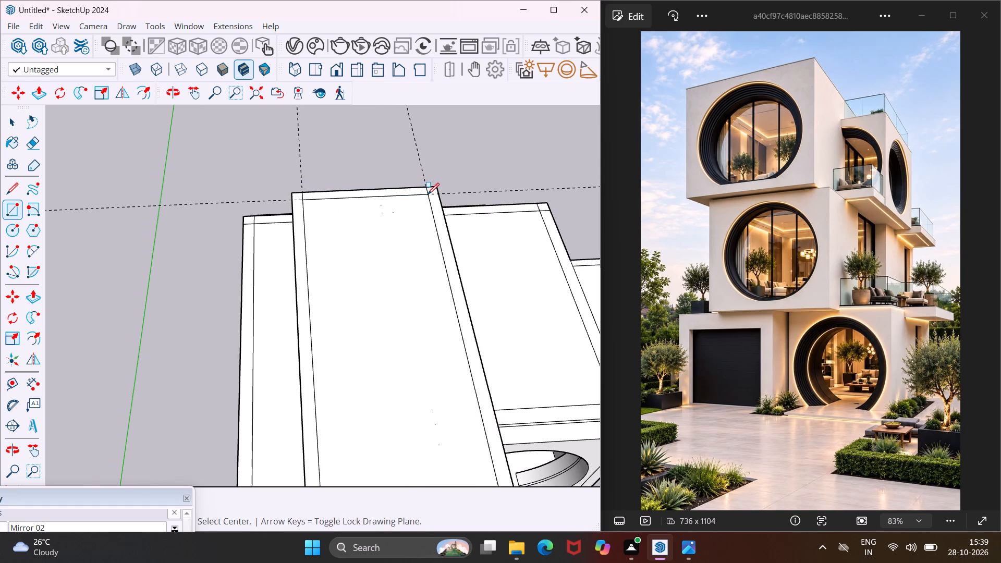
key("Escape")
key("space")
Push/Pull the slab's front strip up 10' to form the second-storey front wall.
scroll(340, 228, "down", 3)
middle_click_drag(331, 351, 327, 333)
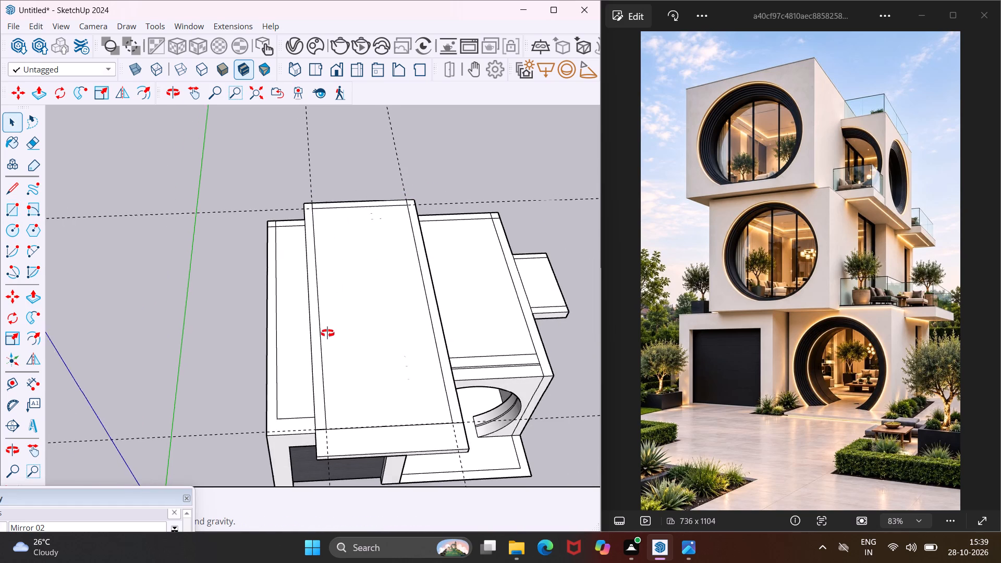
middle_click_drag(327, 333, 327, 297)
scroll(326, 421, "up", 3)
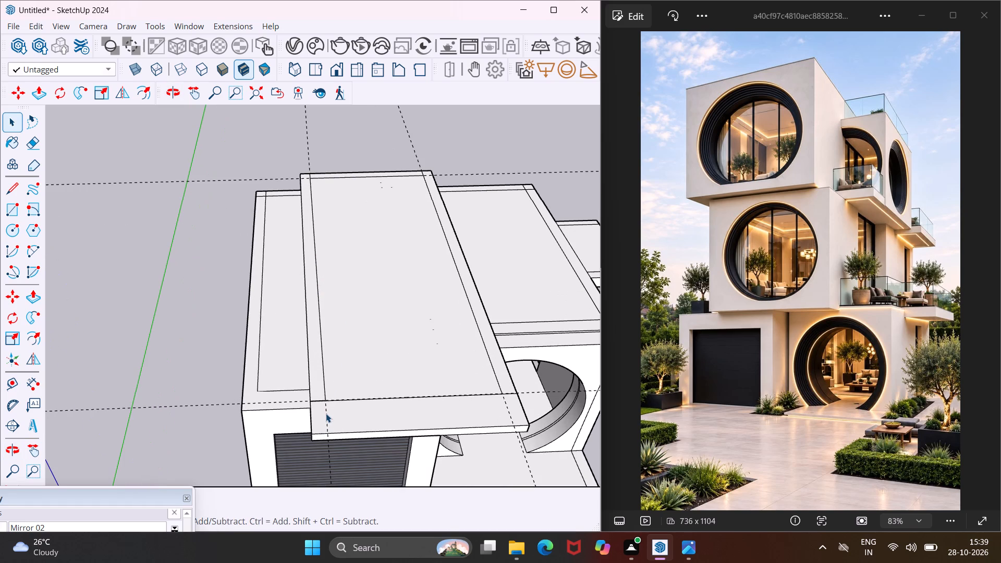
left_click(326, 413)
left_click(363, 418)
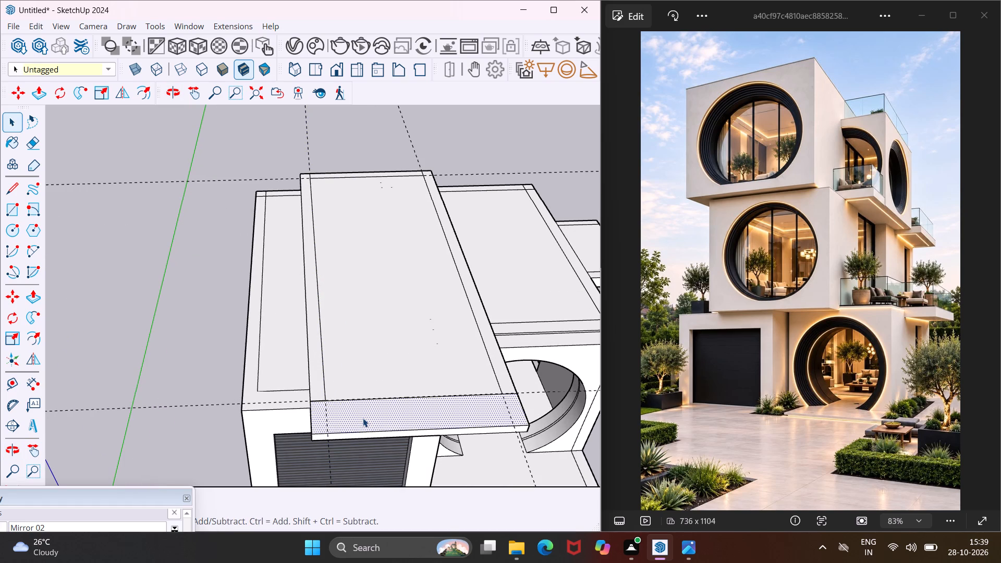
key("p")
left_click(363, 418)
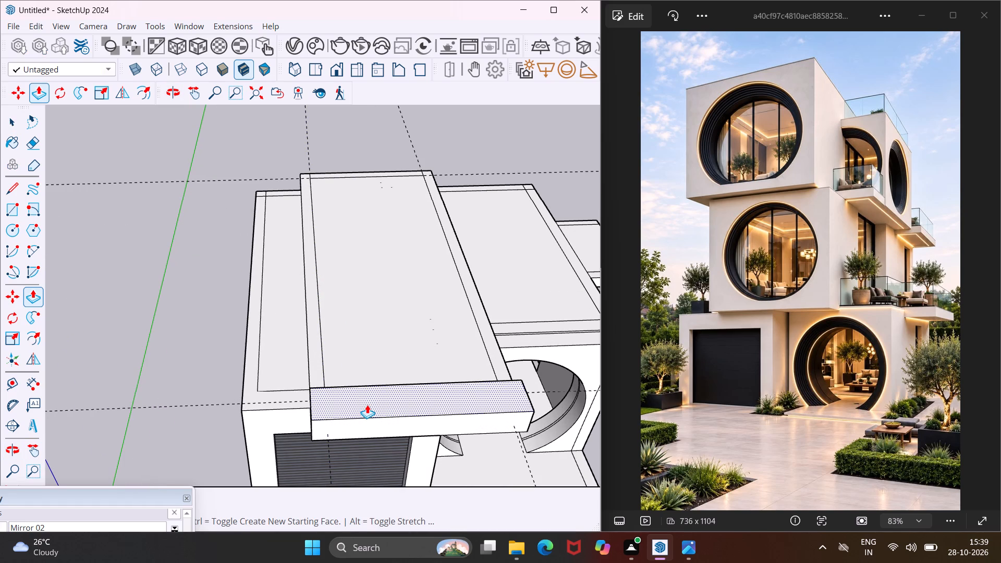
type("10'")
key("Return")
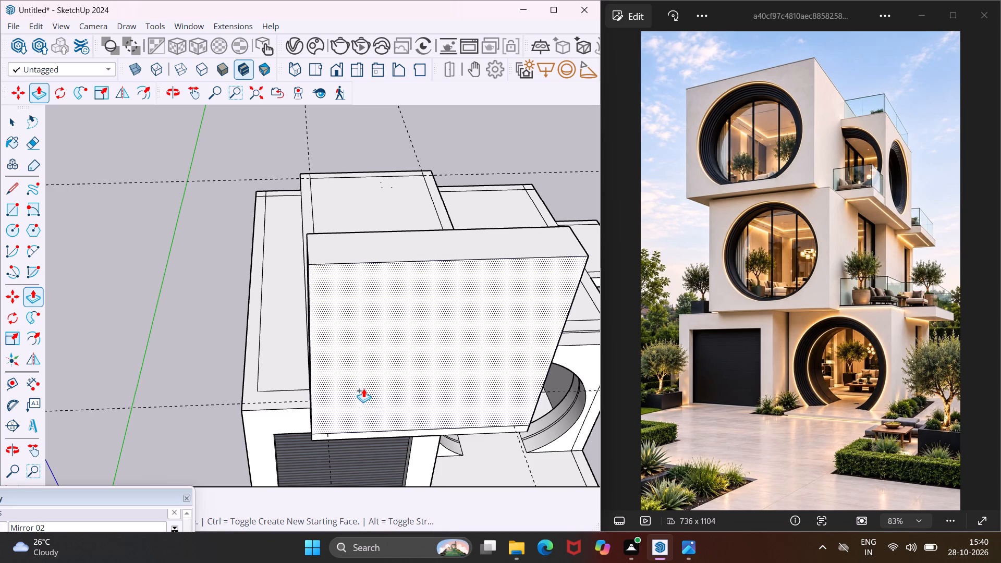
Push/Pull the long strip on the garage side up to the top of the front wall.
scroll(314, 222, "up", 4)
middle_click_drag(286, 242, 491, 255)
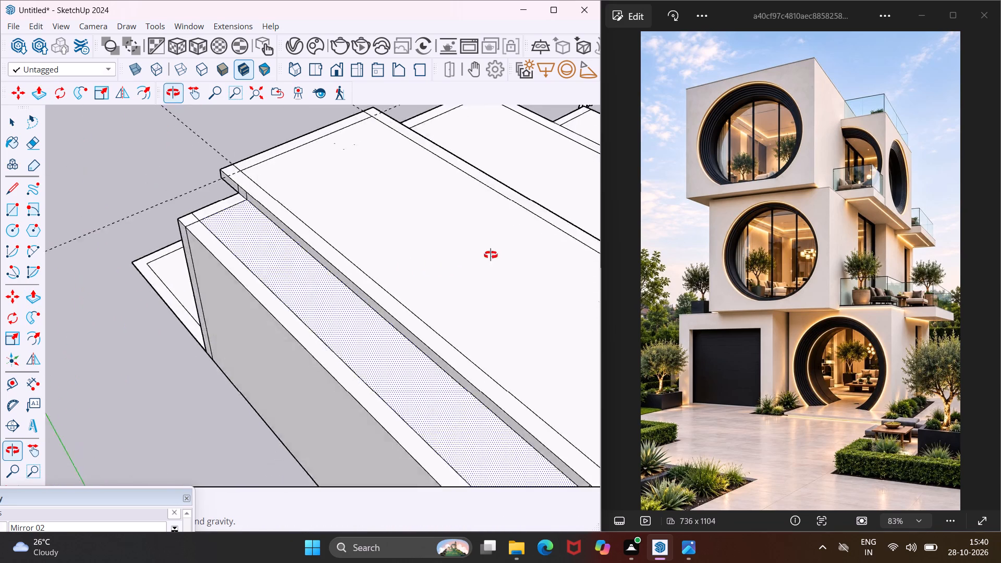
middle_click_drag(491, 255, 519, 248)
scroll(327, 218, "down", 6)
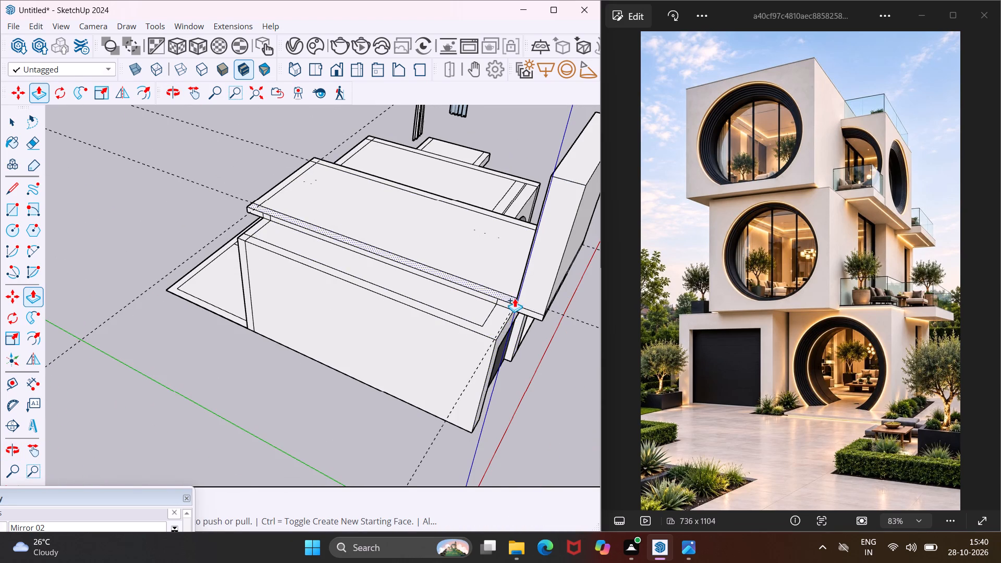
scroll(514, 296, "up", 6)
left_click(512, 301)
scroll(488, 283, "down", 2)
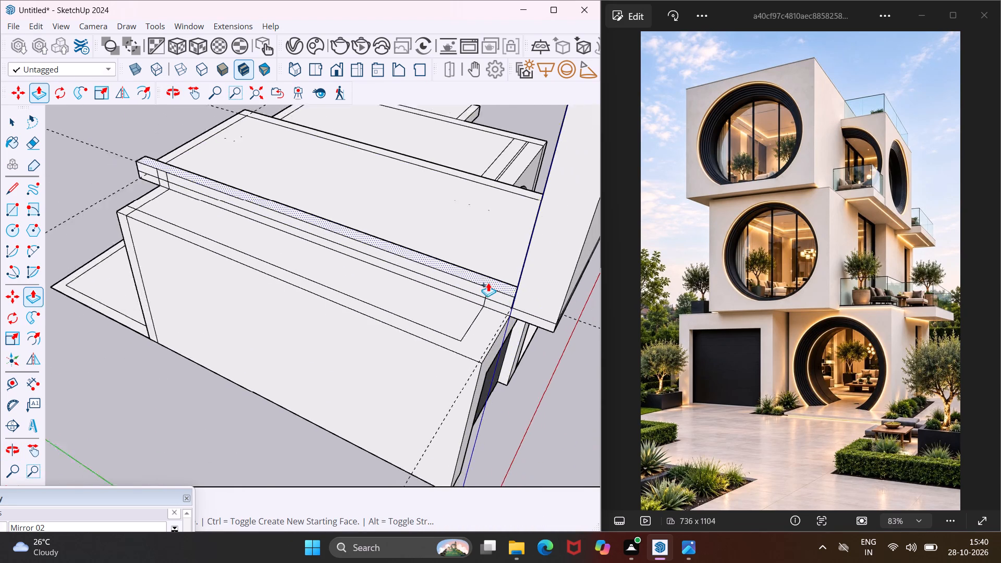
scroll(488, 283, "down", 6)
left_click(554, 186)
middle_click_drag(554, 186, 361, 255)
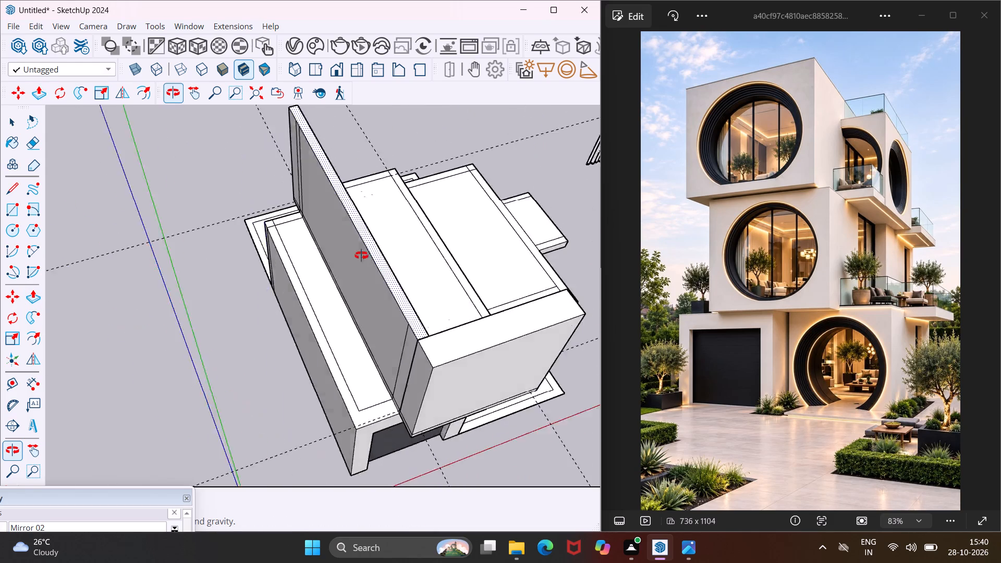
Push/Pull the slab's rear strip up to the top of the other second-storey walls.
middle_click_drag(361, 255, 207, 283)
scroll(410, 218, "up", 8)
left_click(375, 223)
scroll(283, 185, "down", 10)
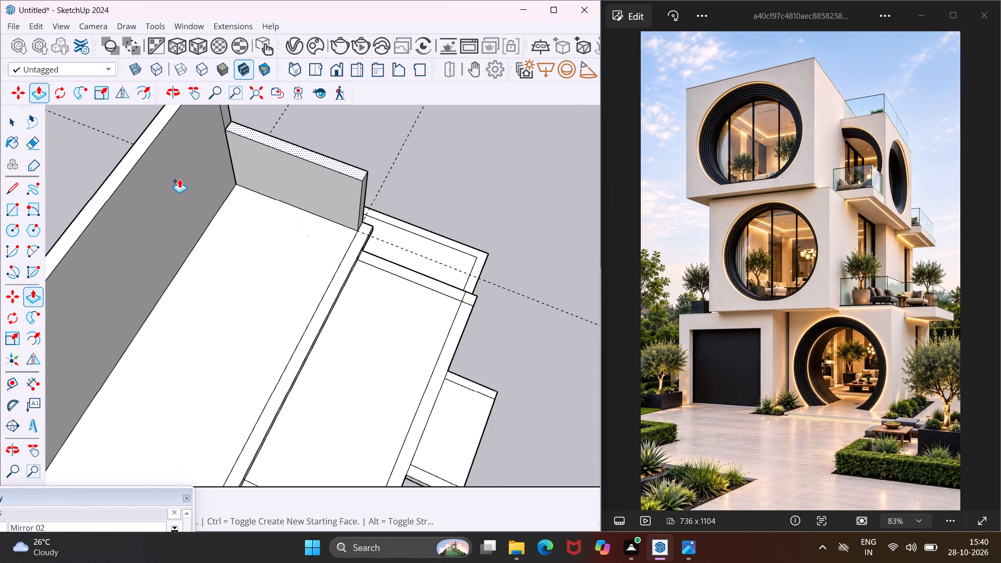
left_click(140, 162)
Push/Pull the long strip on the round-entrance side up to the top of the other walls.
scroll(136, 130, "down", 6)
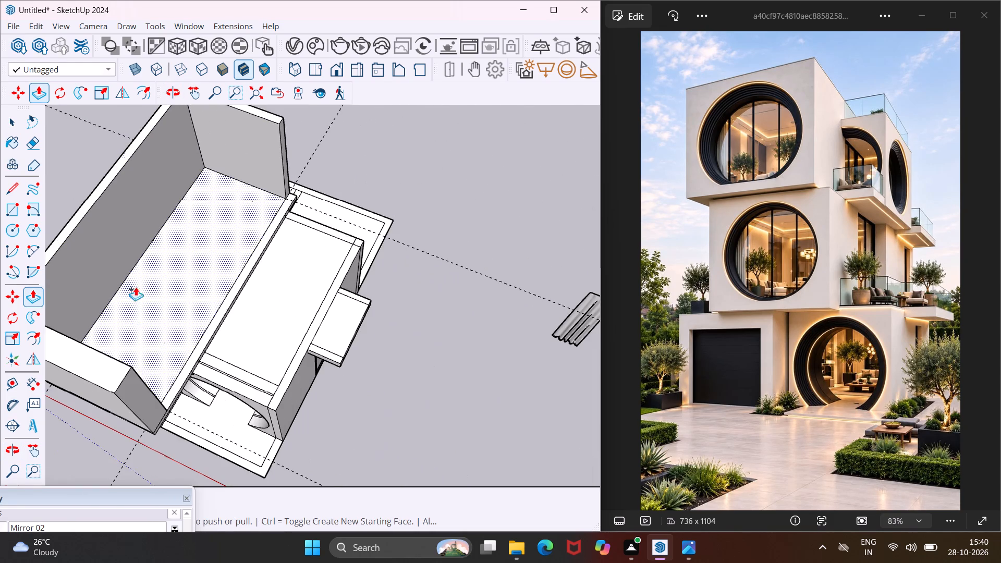
scroll(155, 402, "up", 8)
left_click(172, 403)
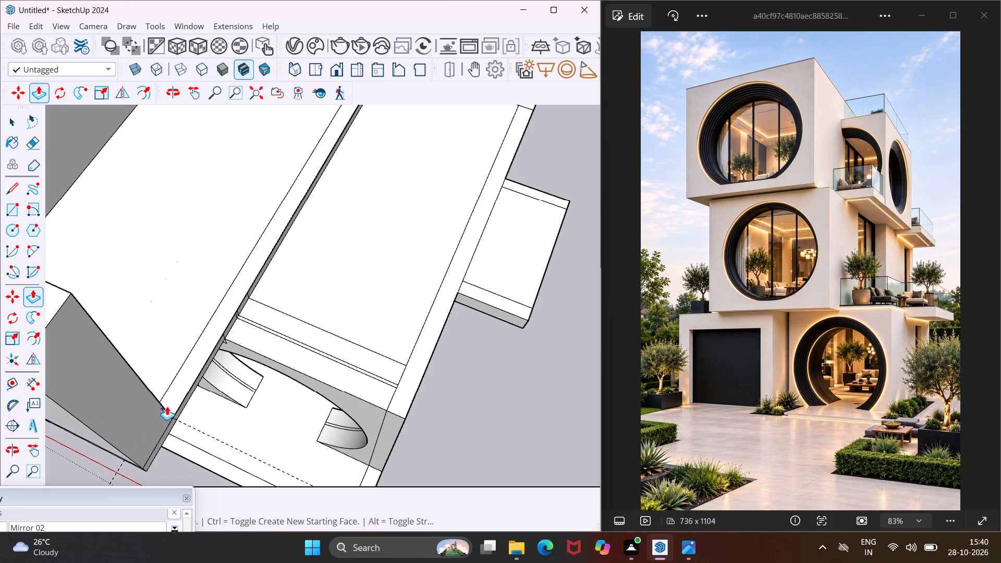
scroll(162, 377, "down", 6)
left_click(111, 345)
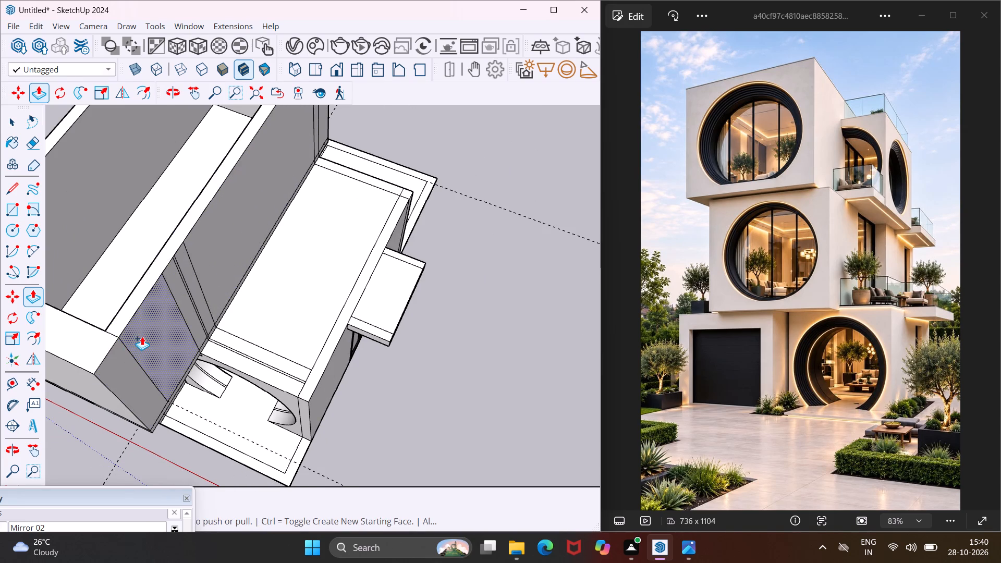
scroll(143, 329, "down", 5)
key("Escape")
key("space")
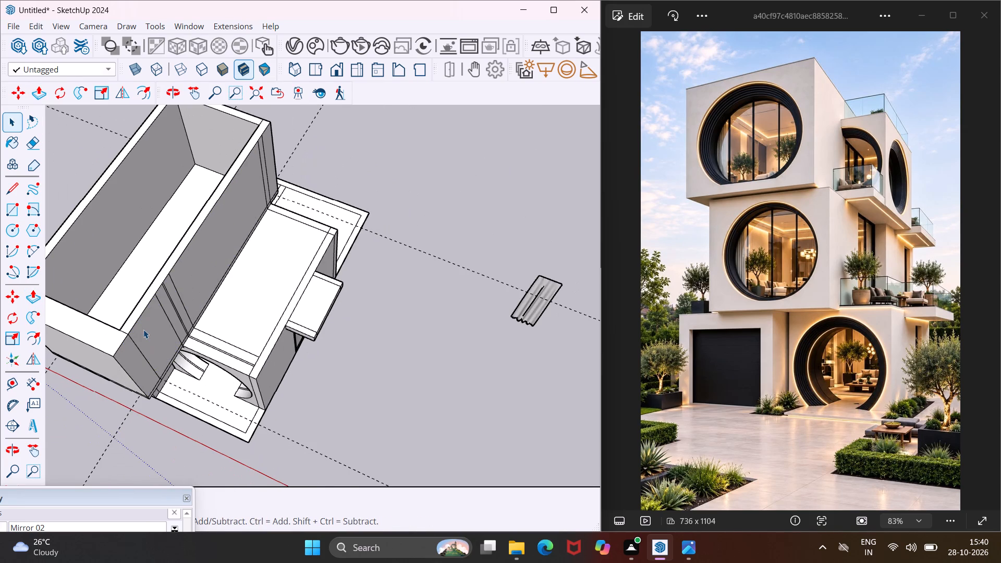
Erase the stray vertical lines near the front of the second-storey wall's outer face on the round-entrance side.
scroll(143, 329, "up", 1)
middle_click_drag(143, 329, 94, 271)
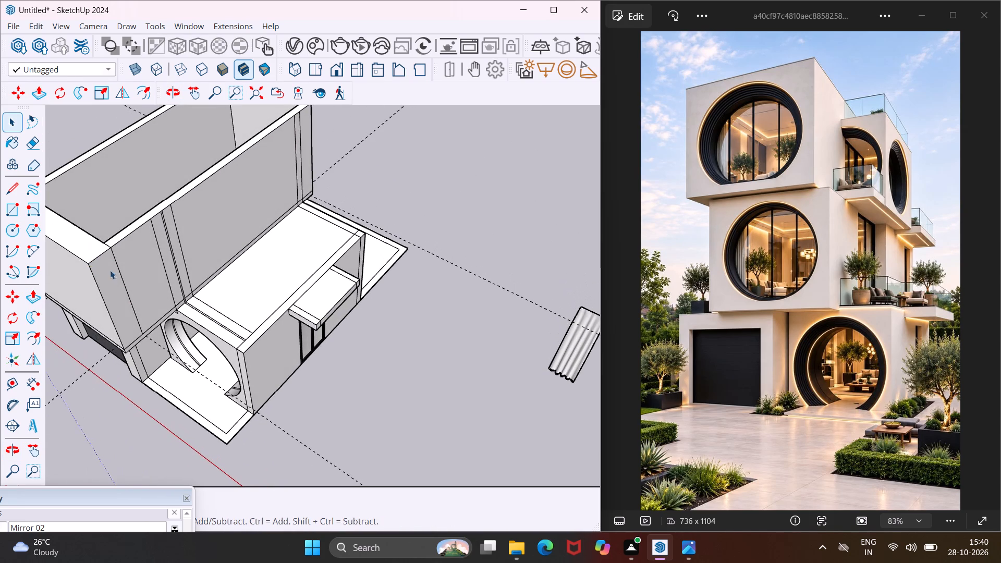
key("e")
left_click_drag(138, 281, 209, 191)
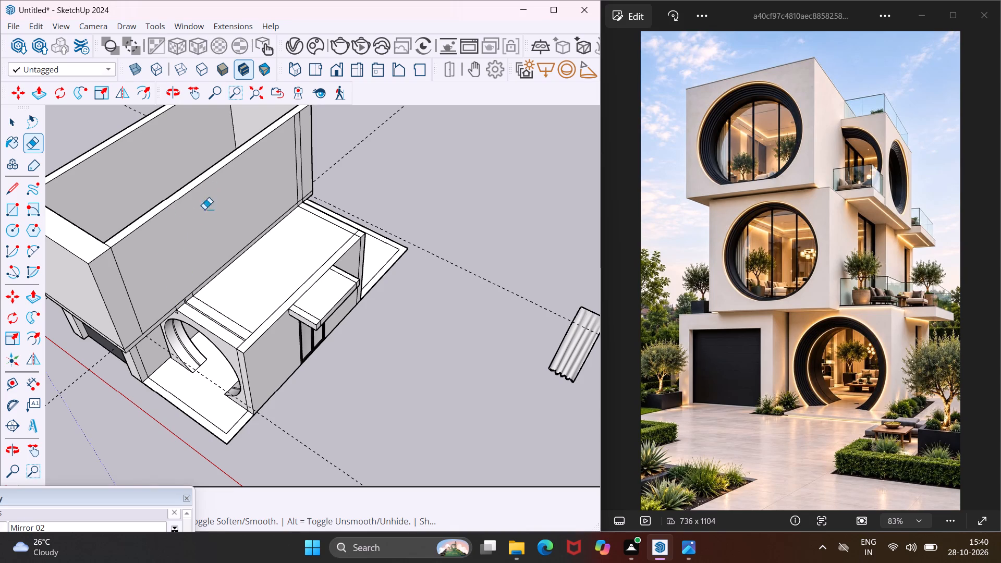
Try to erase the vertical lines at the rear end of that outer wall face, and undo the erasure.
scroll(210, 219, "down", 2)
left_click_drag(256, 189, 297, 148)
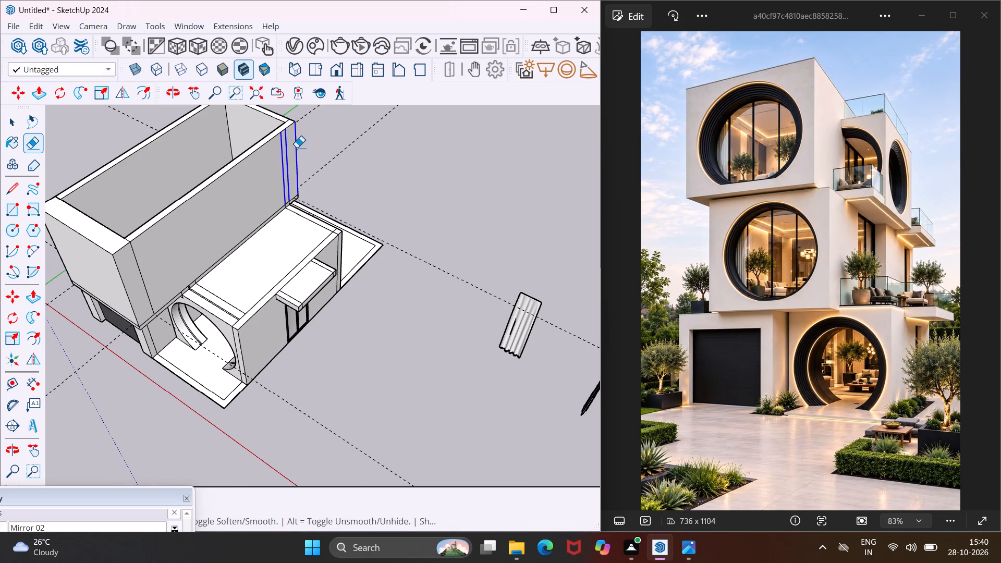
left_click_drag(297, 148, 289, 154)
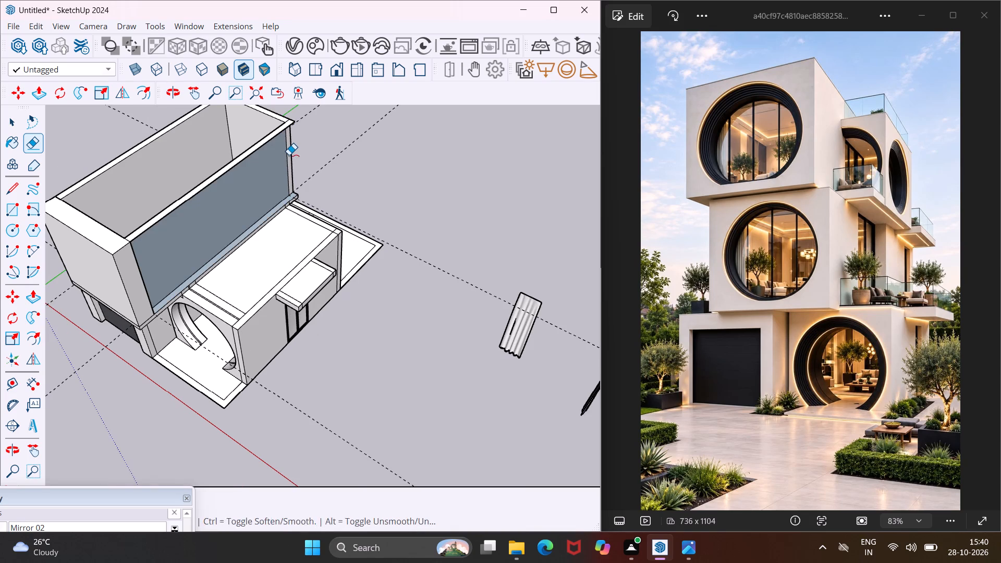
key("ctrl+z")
Erase the stray vertical lines near the rear end of the outer wall face, keeping the corner edge.
scroll(289, 155, "up", 2)
left_click_drag(290, 150, 275, 165)
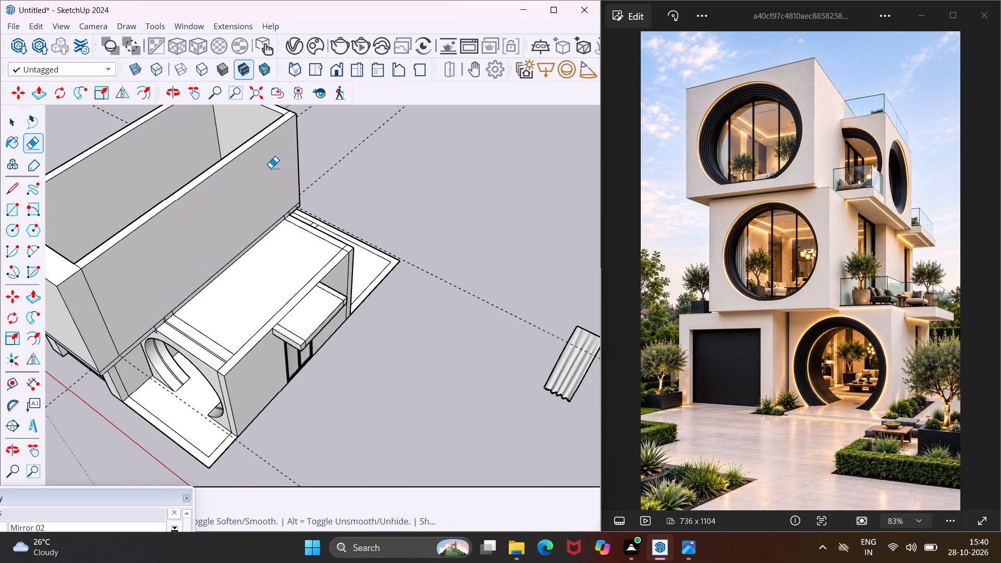
key("Escape")
key("space")
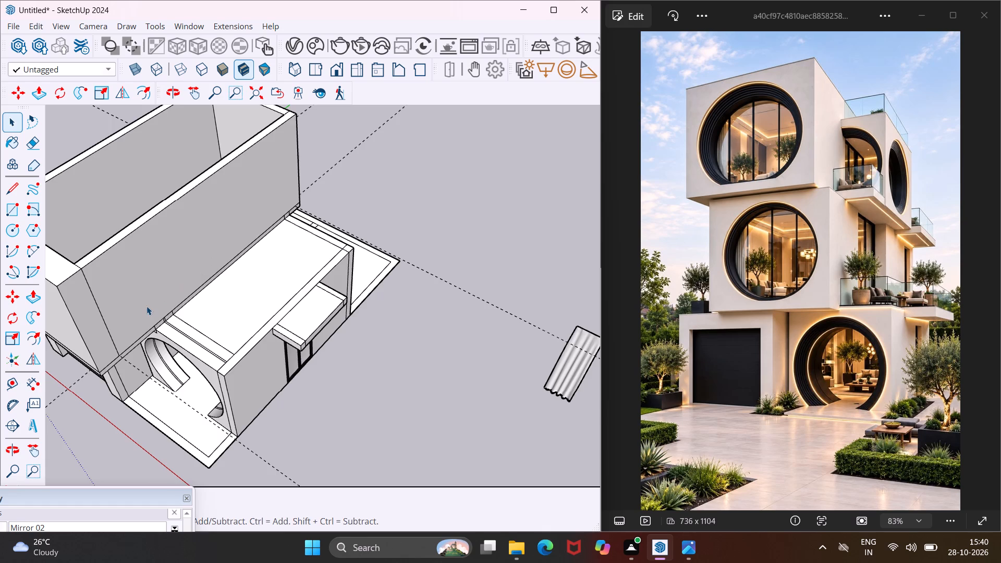
Erase the short vertical lines on the slab's side edge beside the top of the round entrance.
middle_click_drag(147, 306, 136, 267)
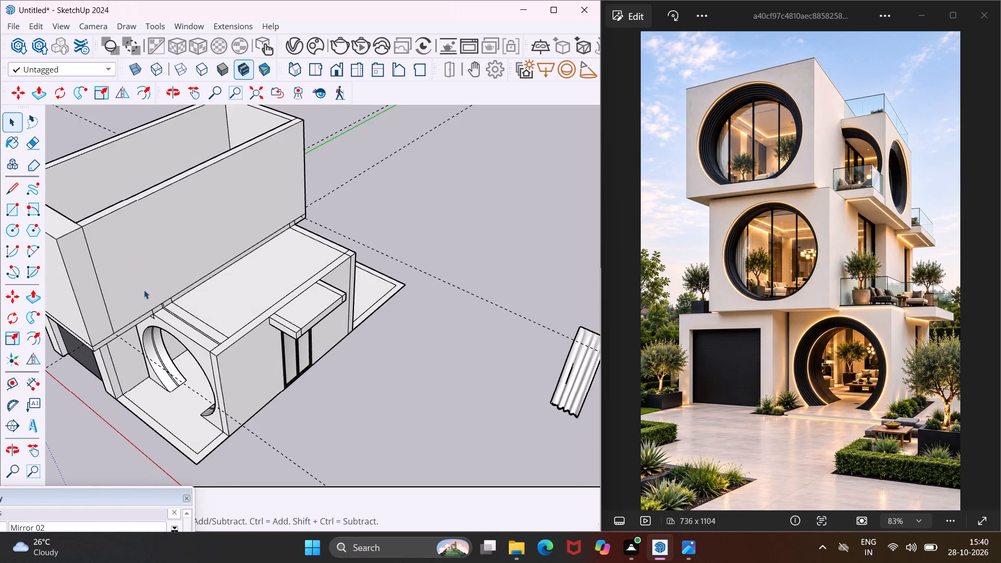
scroll(145, 303, "up", 10)
middle_click_drag(160, 321, 127, 297)
scroll(127, 297, "up", 1)
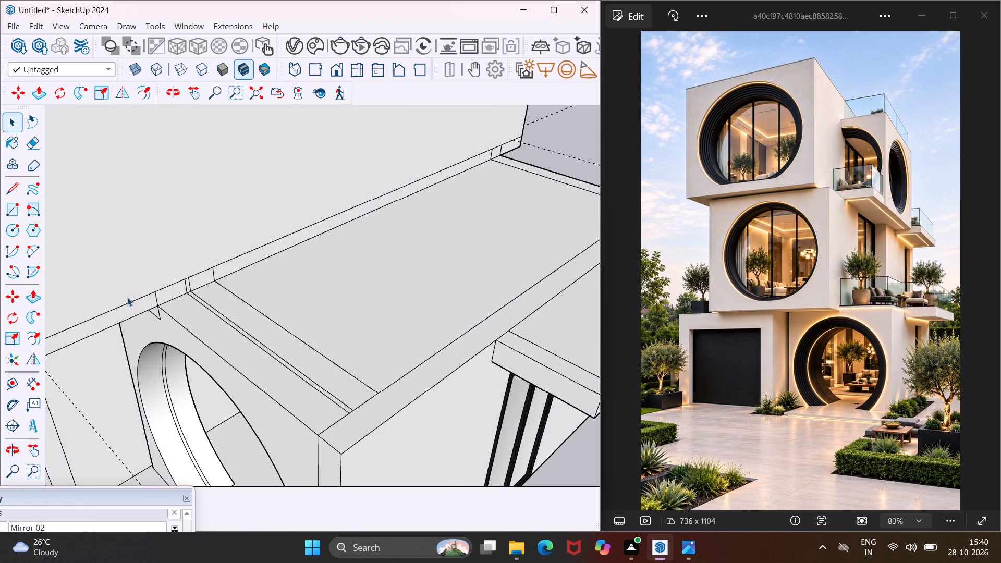
key("e")
scroll(142, 301, "up", 5)
left_click_drag(157, 299, 177, 287)
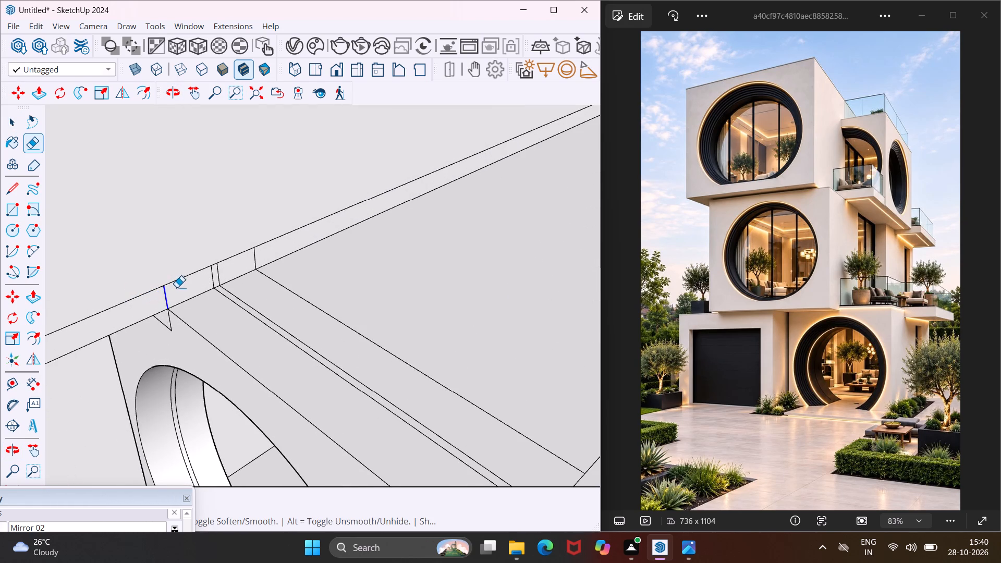
left_click_drag(177, 287, 255, 259)
Erase the two short vertical lines on the slab's side edge near its rear end.
scroll(168, 299, "down", 8)
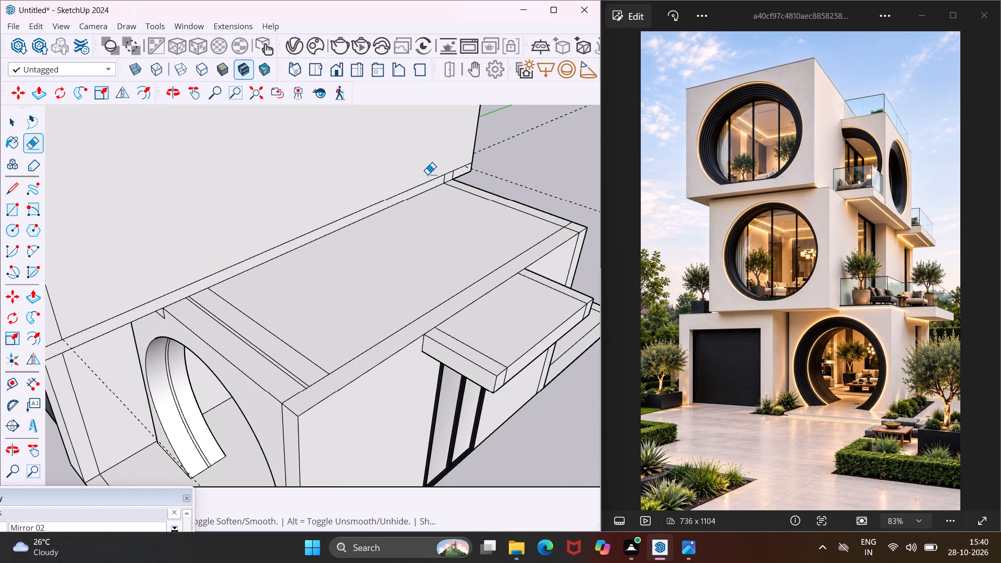
scroll(446, 177, "up", 14)
left_click_drag(457, 170, 428, 193)
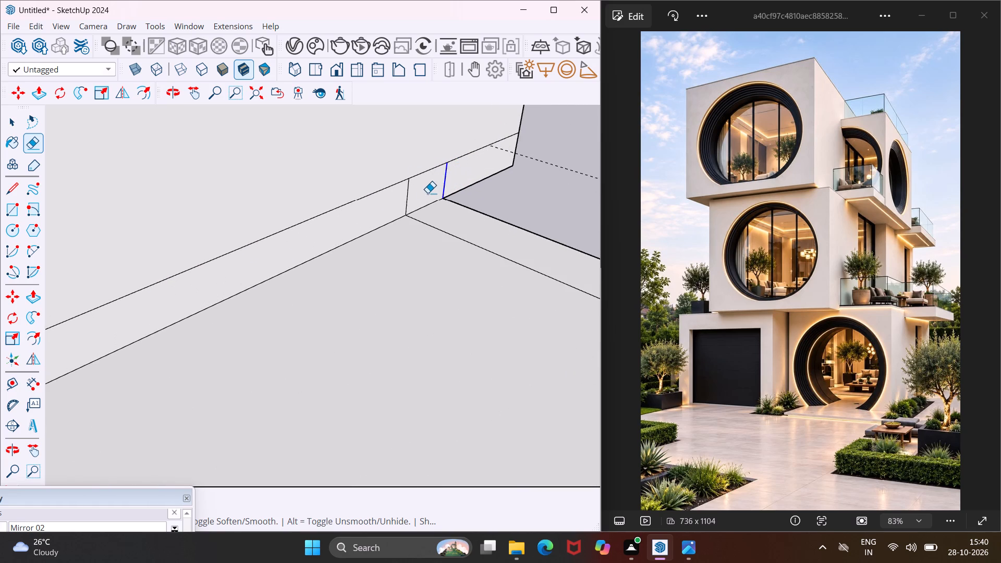
left_click_drag(428, 193, 405, 206)
key("Escape")
key("space")
Examine the second-storey walls from above and from the front of the house.
scroll(397, 198, "down", 6)
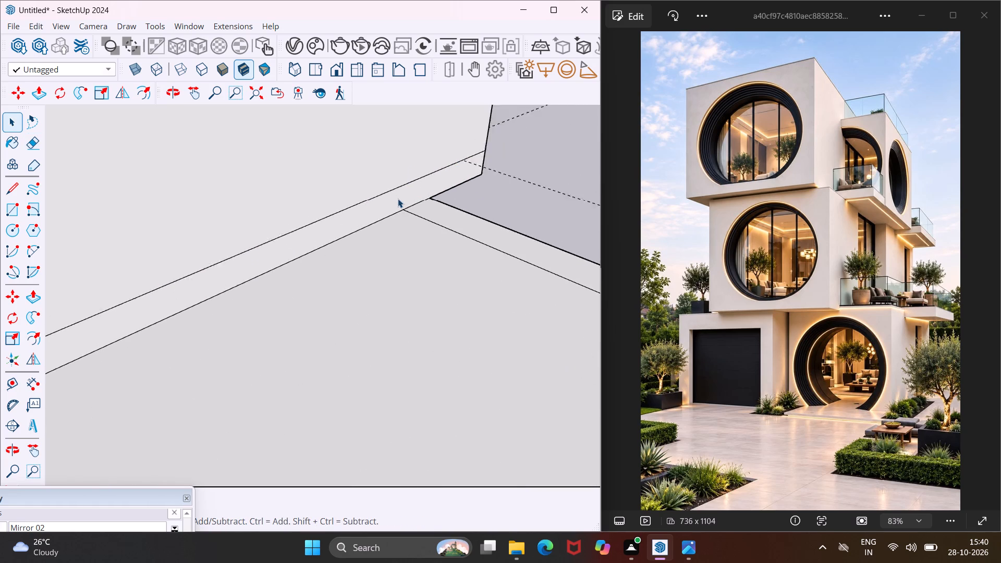
scroll(398, 199, "down", 2)
middle_click_drag(369, 234, 450, 243)
scroll(412, 237, "down", 14)
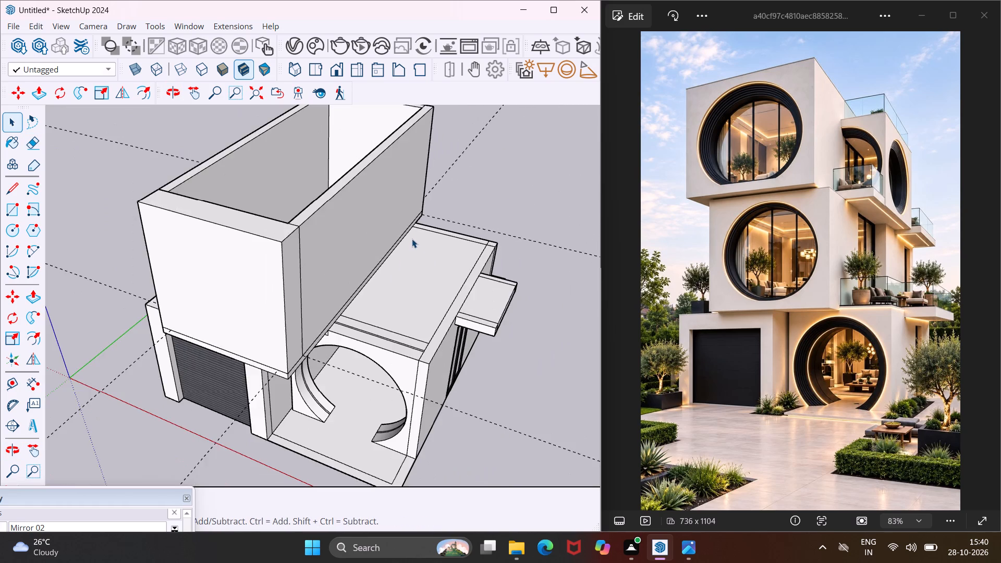
scroll(411, 239, "down", 4)
scroll(299, 207, "up", 4)
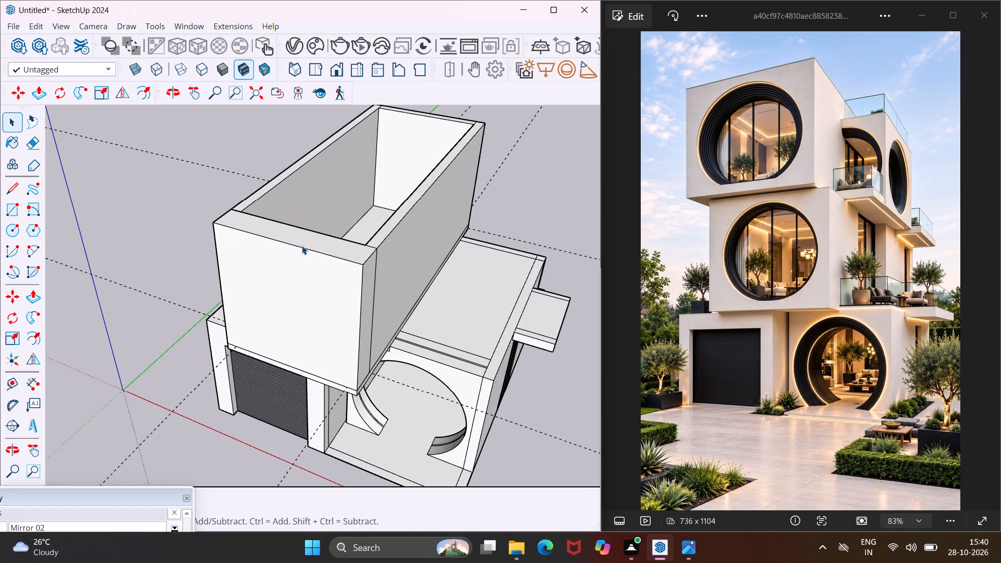
middle_click_drag(301, 276, 364, 166)
scroll(301, 276, "up", 1)
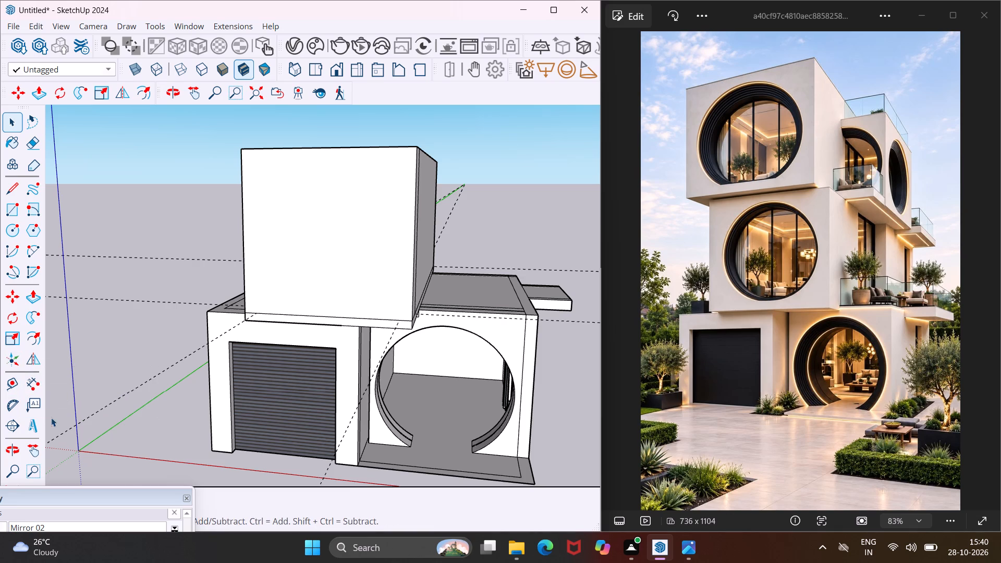
Measure the base of the ground-floor round entrance, including the wall beside it and the gap between the ring's lower ends.
left_click(16, 389)
scroll(237, 324, "down", 3)
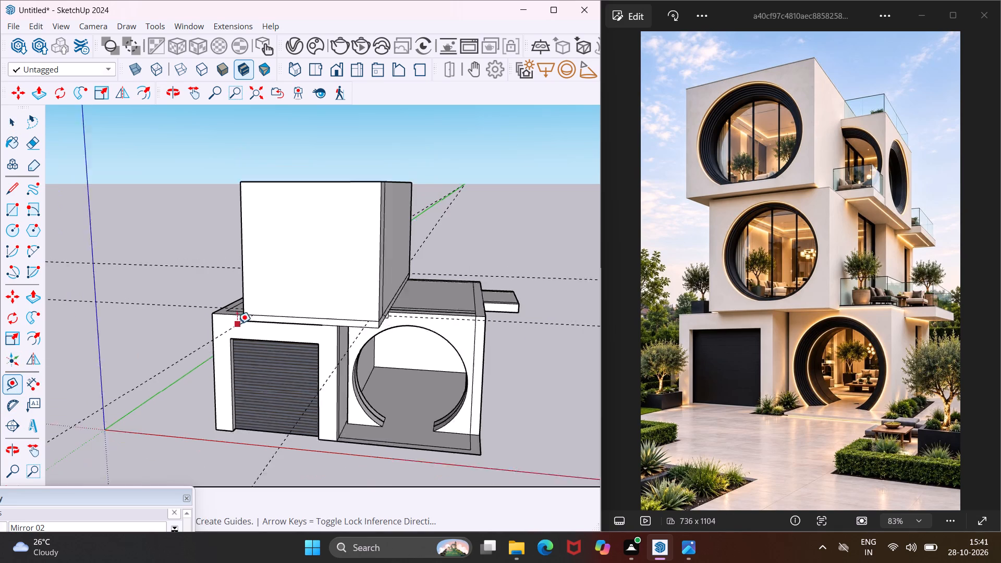
scroll(237, 324, "down", 2)
middle_click_drag(337, 397, 362, 440)
scroll(339, 408, "up", 14)
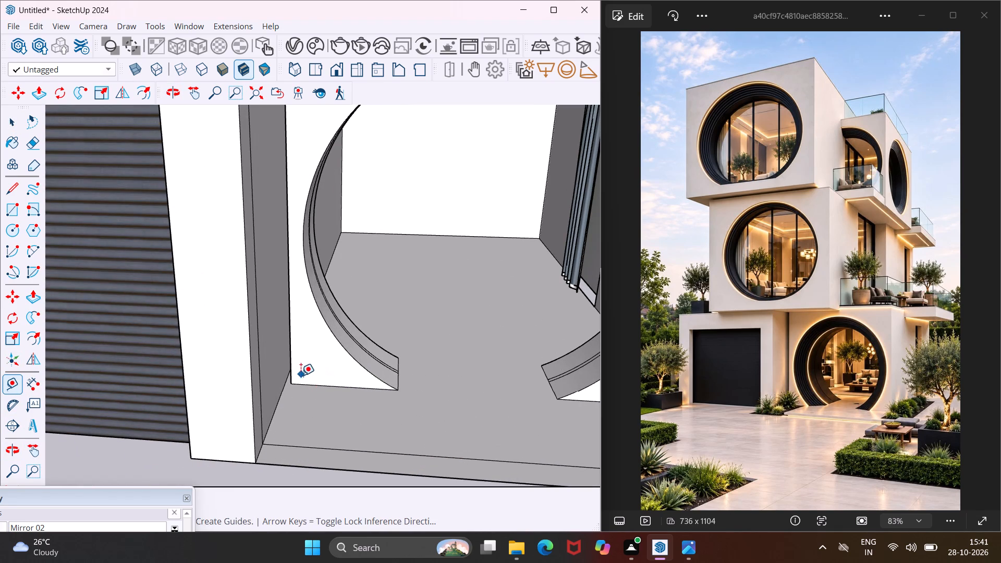
scroll(284, 374, "down", 3)
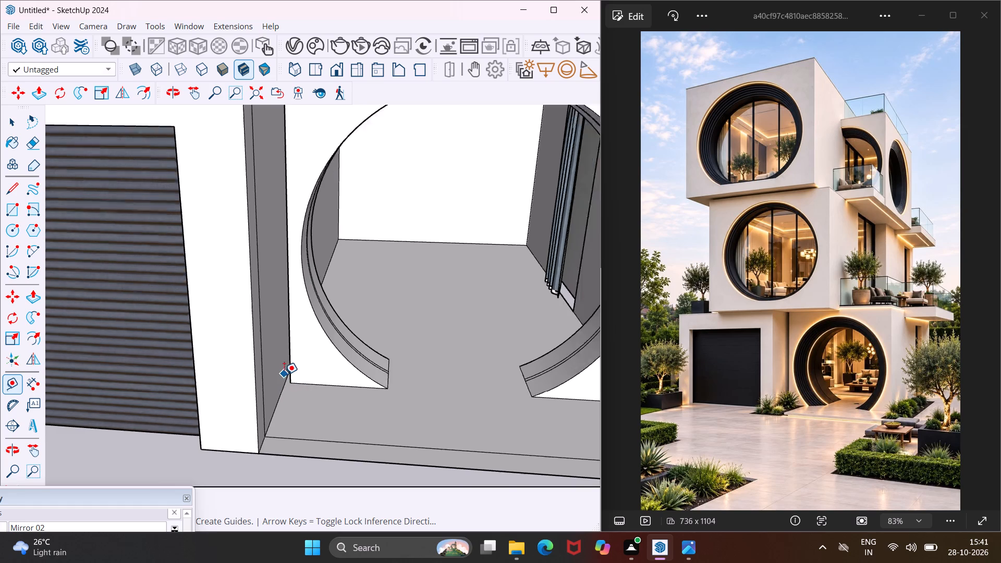
scroll(284, 374, "down", 3)
scroll(518, 401, "up", 4)
left_click(520, 401)
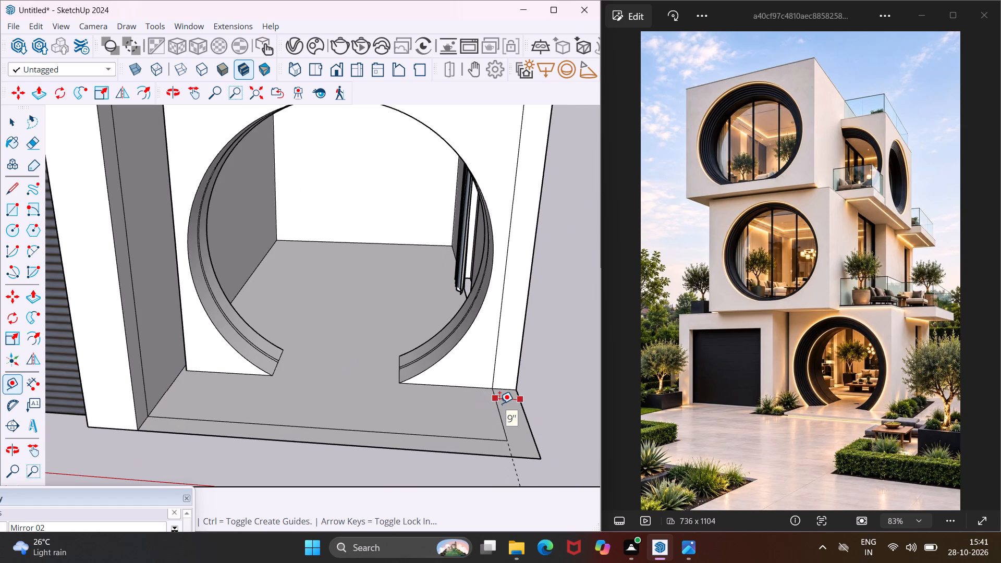
key("Escape")
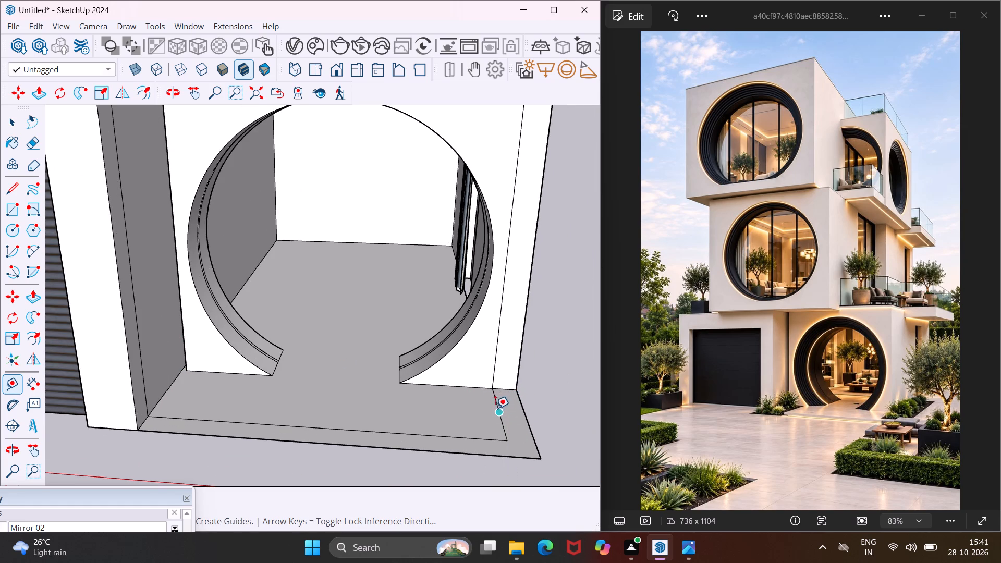
key("Escape")
left_click(495, 401)
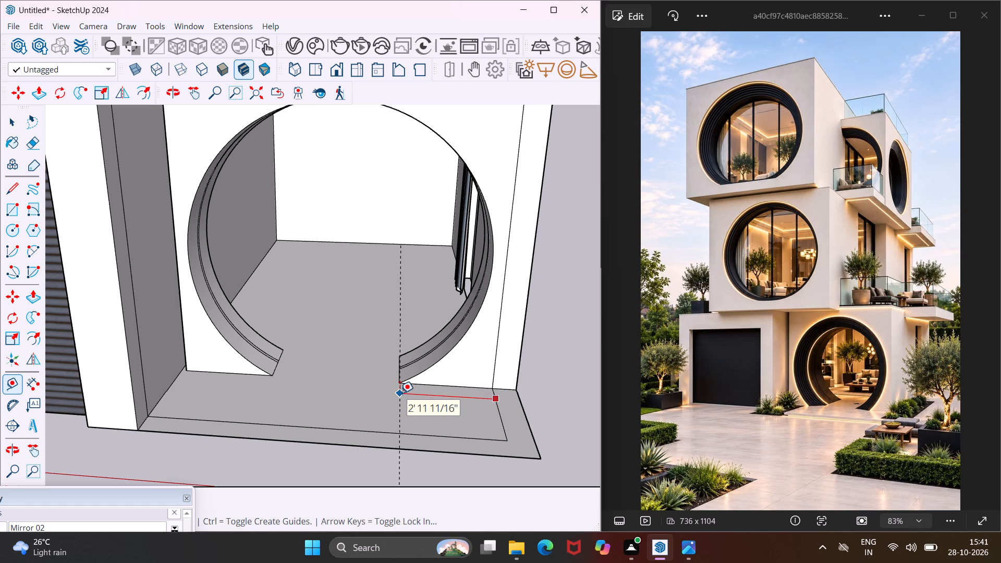
key("Escape")
scroll(357, 419, "down", 6)
middle_click_drag(353, 416, 444, 467)
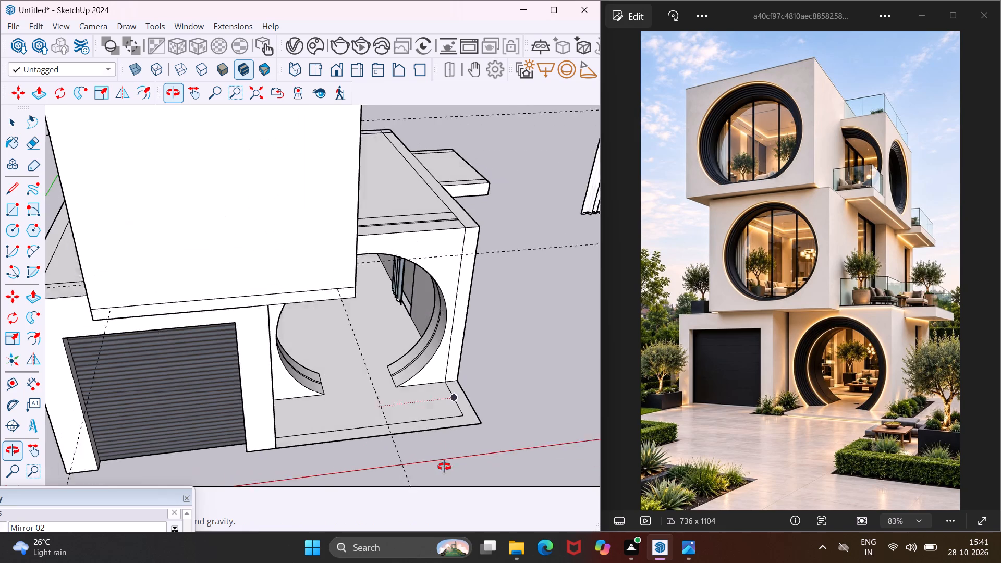
middle_click_drag(444, 467, 445, 467)
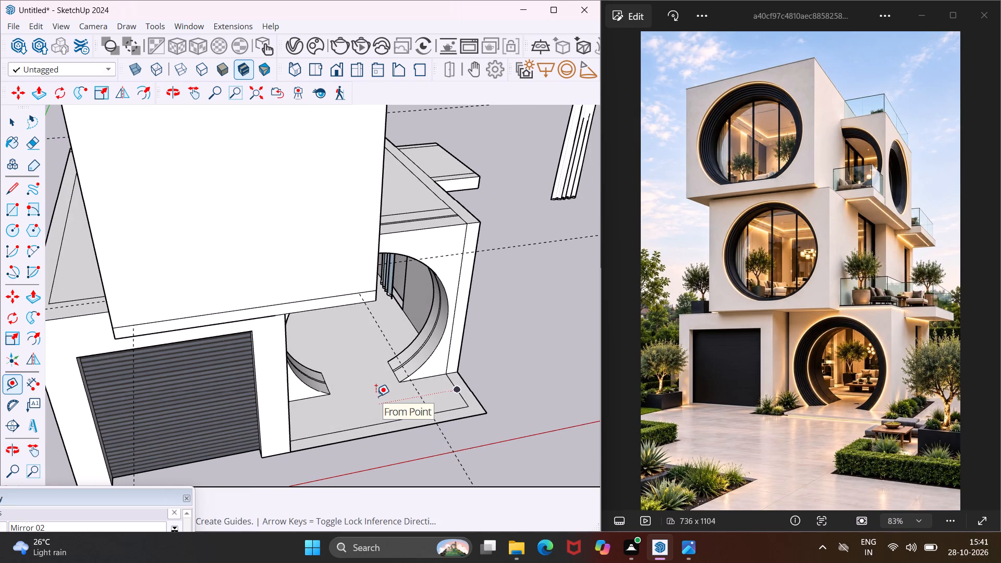
scroll(364, 384, "up", 3)
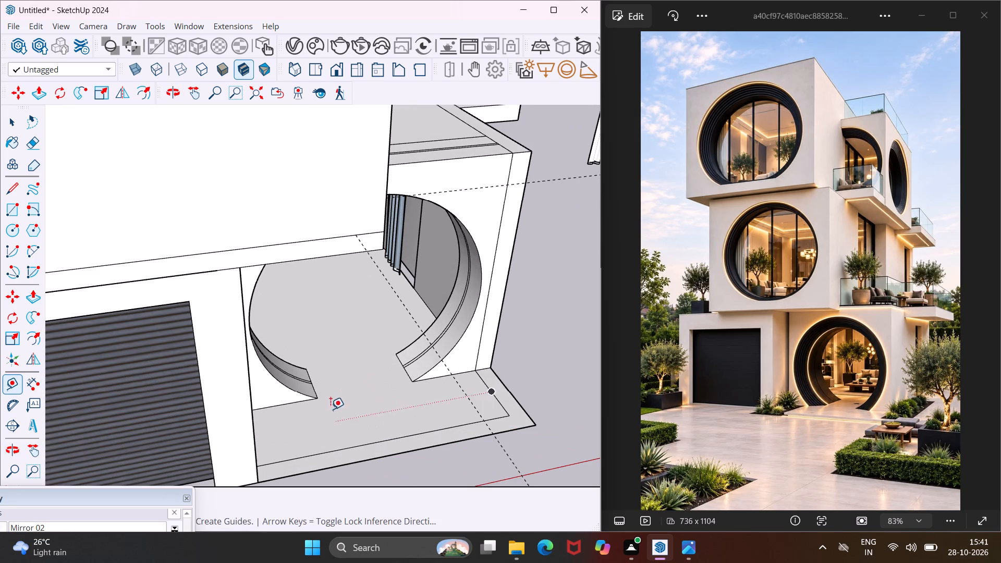
left_click(319, 395)
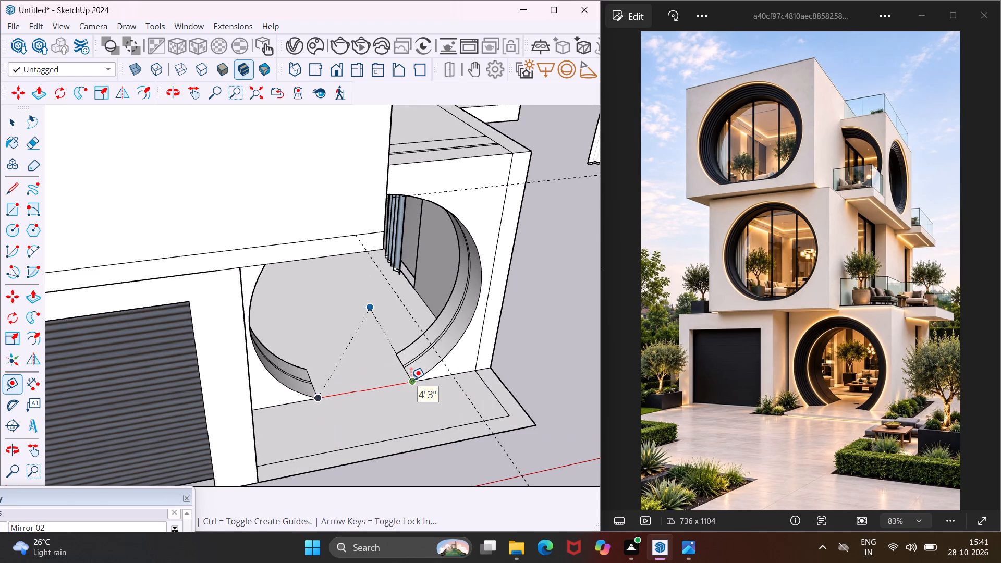
key("Escape")
Place vertical guides 2' inward from both side edges of the second-storey front wall face.
scroll(390, 373, "down", 5)
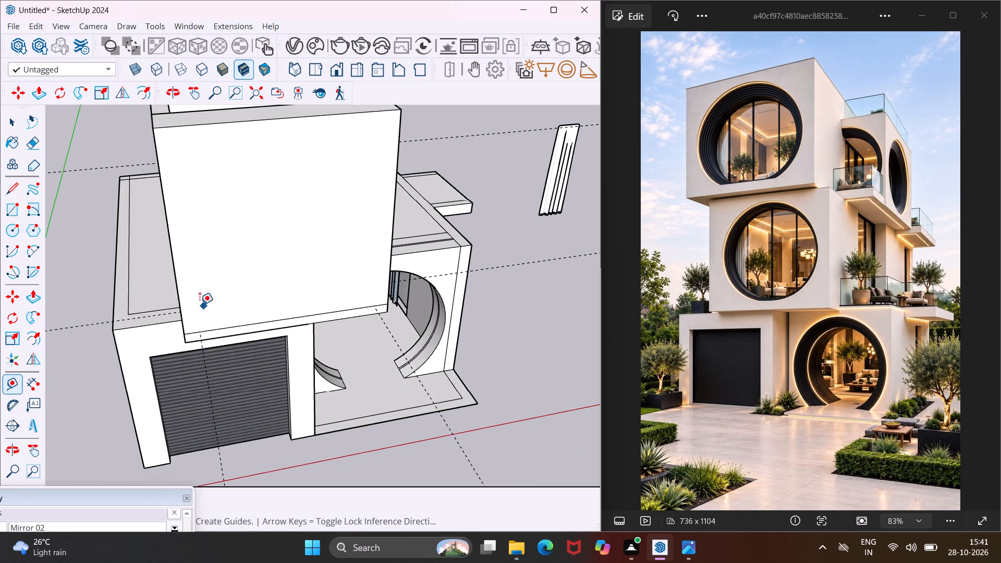
left_click(180, 304)
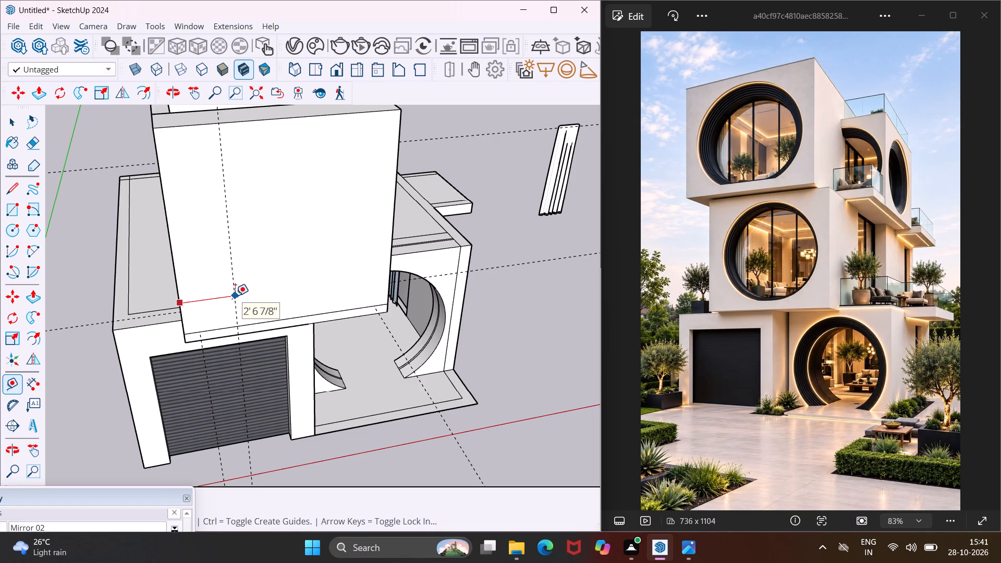
type("2'")
key("Return")
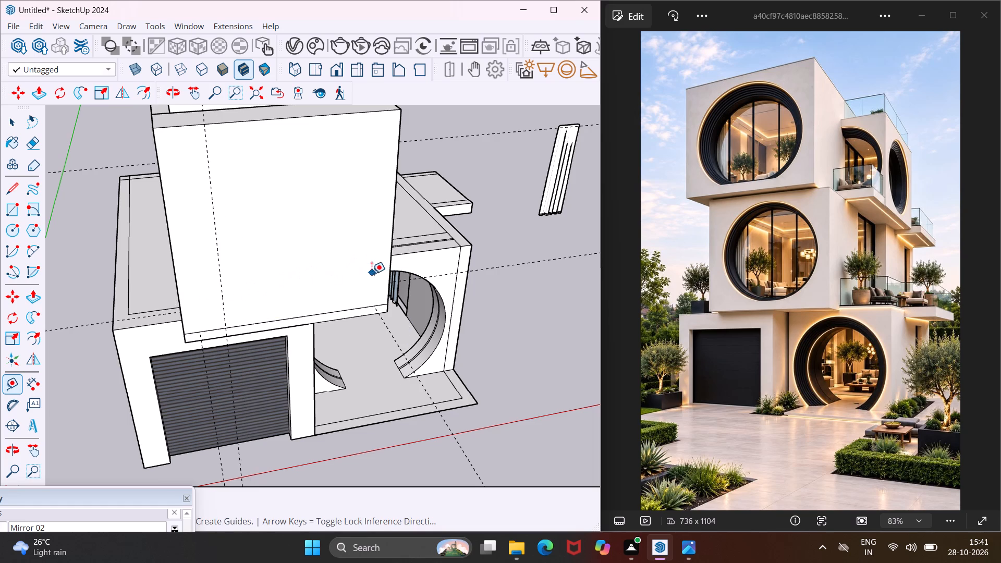
left_click(387, 273)
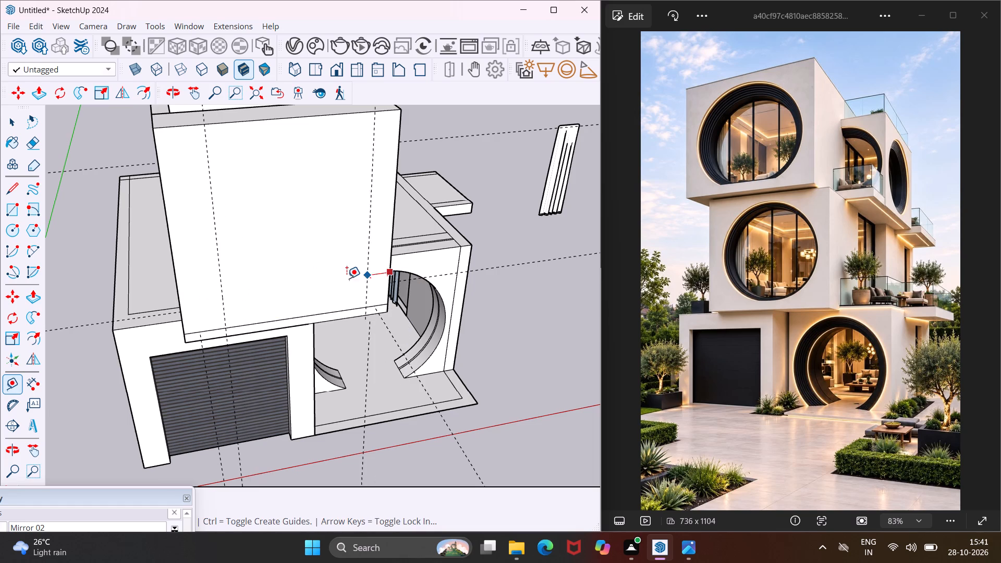
type("2'")
key("Return")
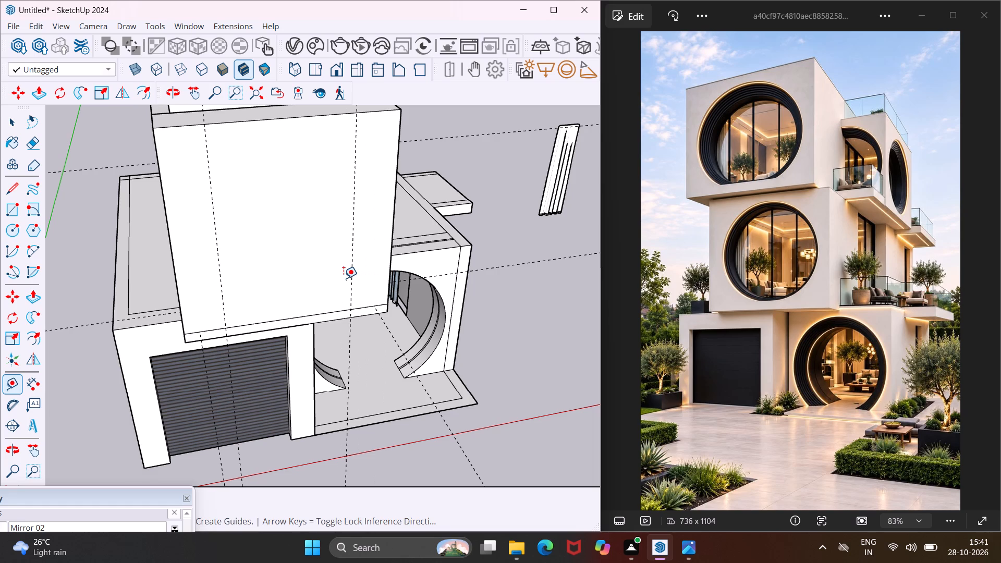
Add a second pair of vertical guides 1' further inward from the two guides on the front wall, and measure their spacing.
middle_click_drag(344, 278, 320, 258)
scroll(319, 258, "up", 4)
left_click(143, 307)
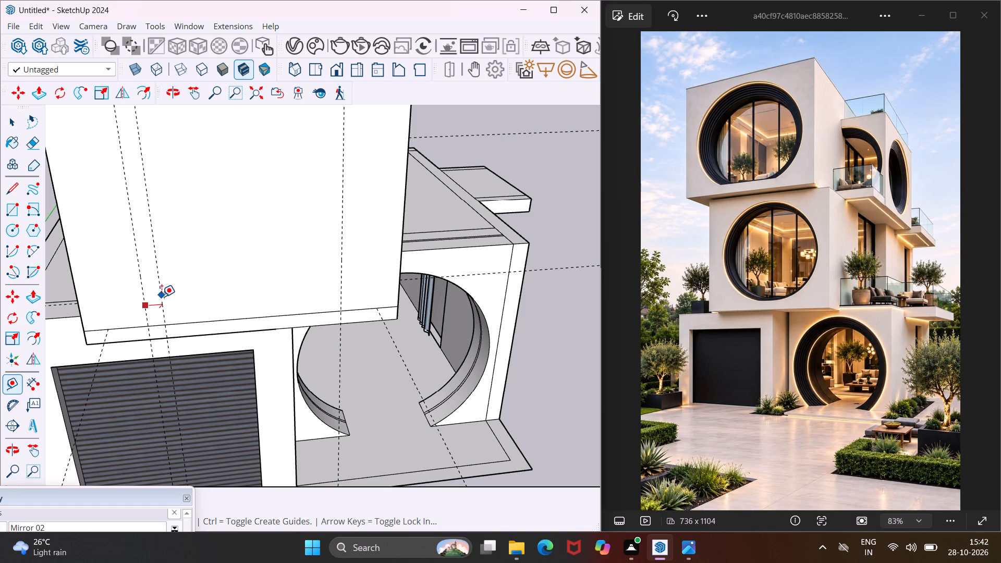
type("1'")
key("Return")
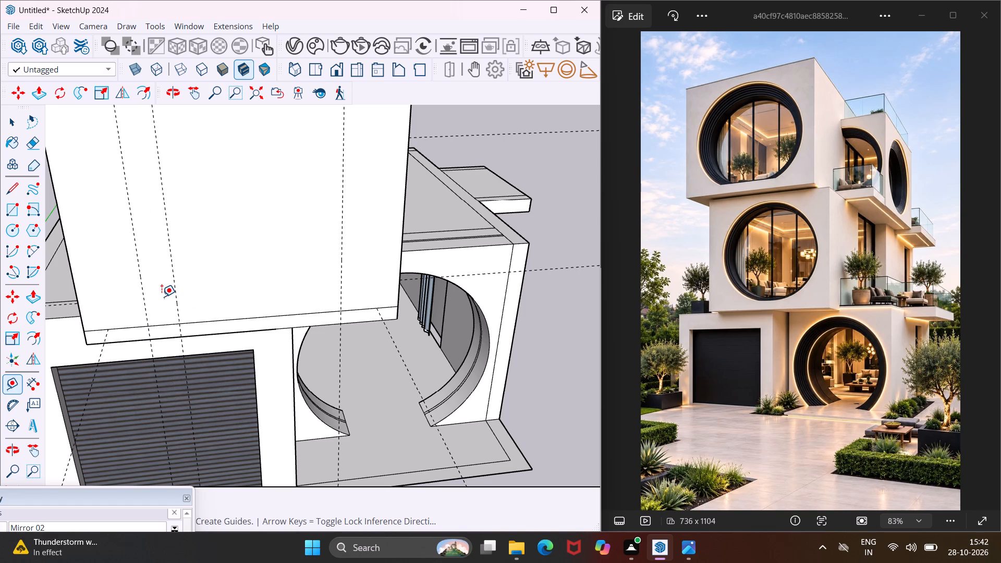
left_click(338, 261)
type("1'")
key("Return")
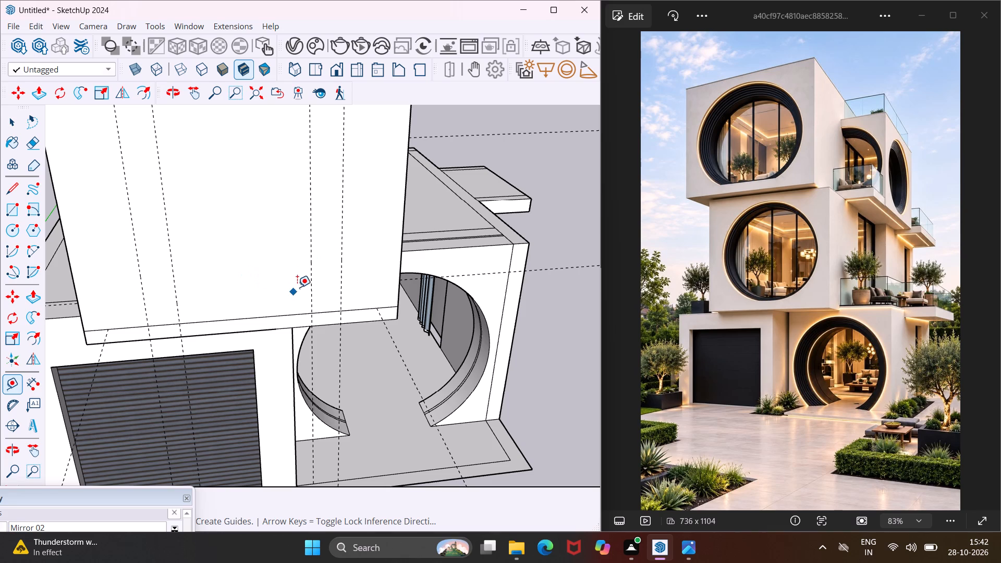
left_click(313, 285)
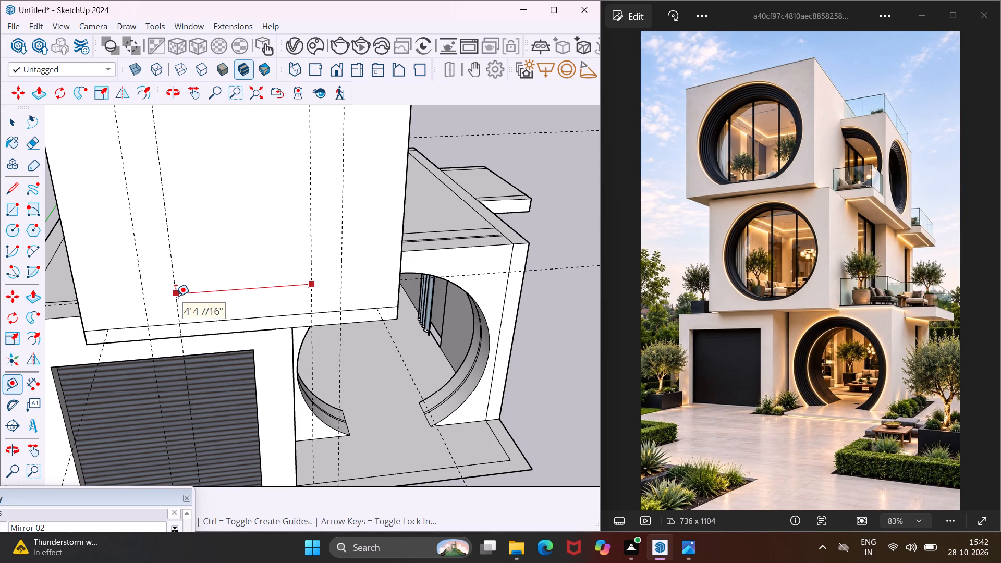
key("Escape")
key("space")
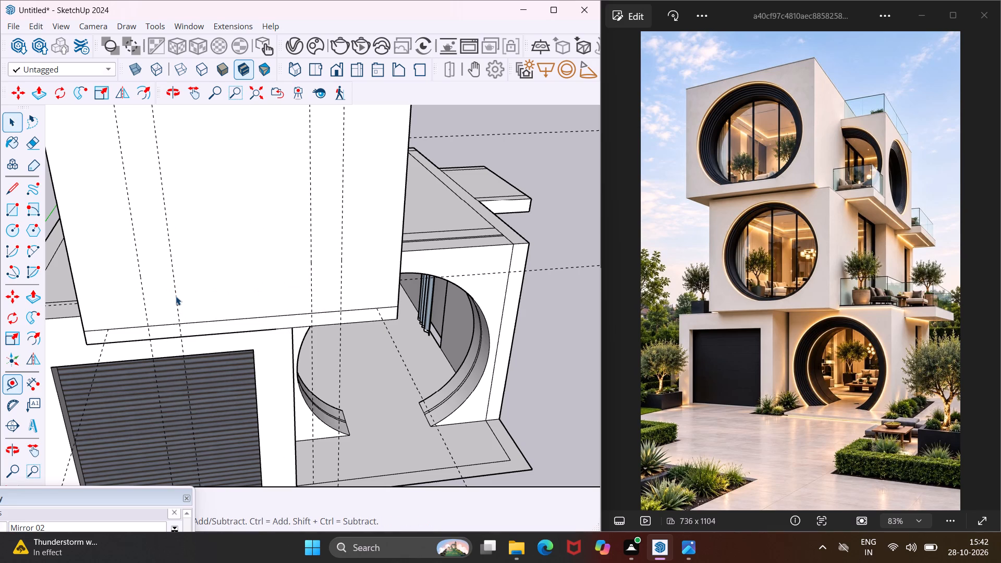
Draw a nearly full-circle arc of about 4' 9" radius on the second-storey front wall, its ends where the inner guides meet the base line.
left_click(28, 251)
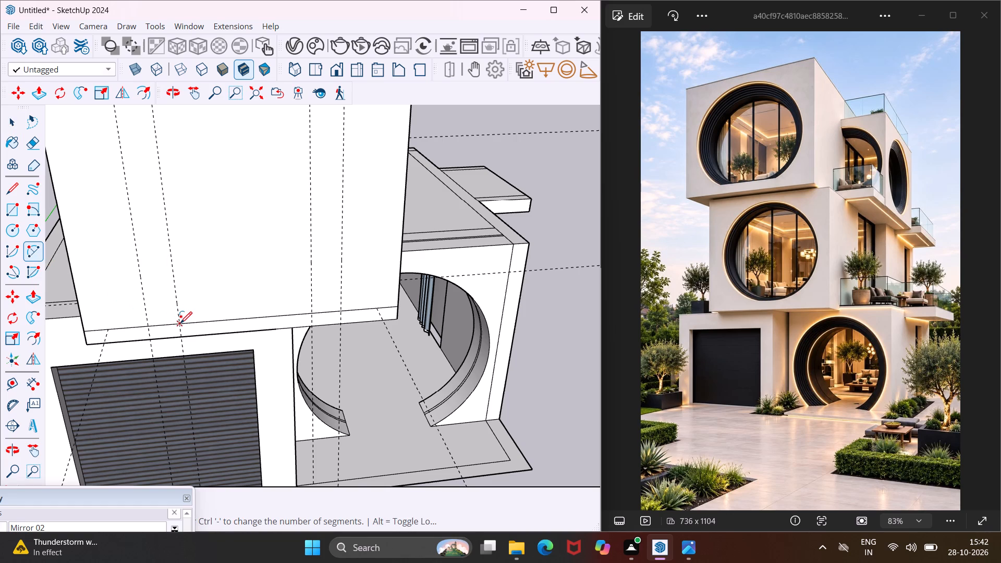
left_click(180, 323)
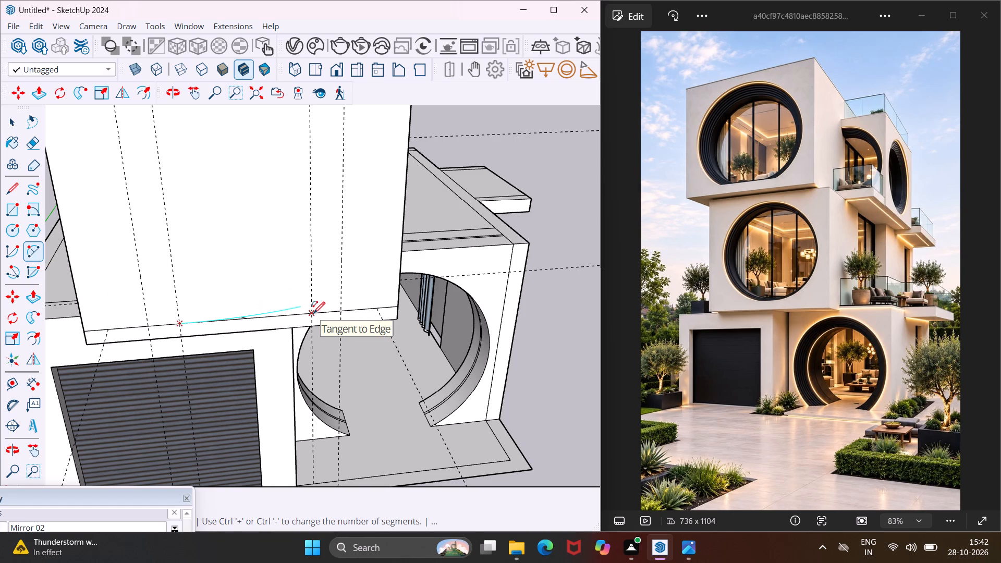
left_click(313, 313)
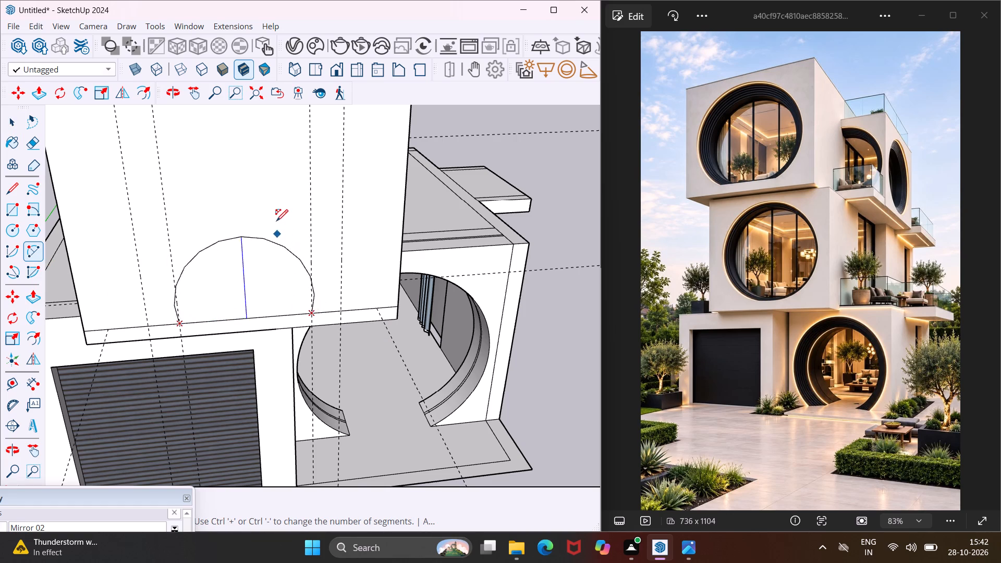
scroll(276, 221, "down", 12)
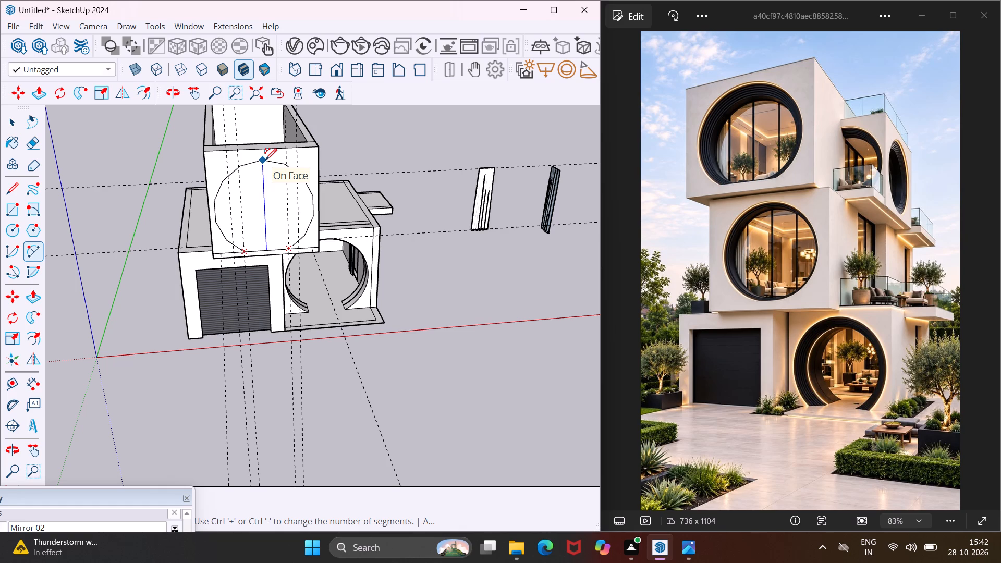
left_click(265, 160)
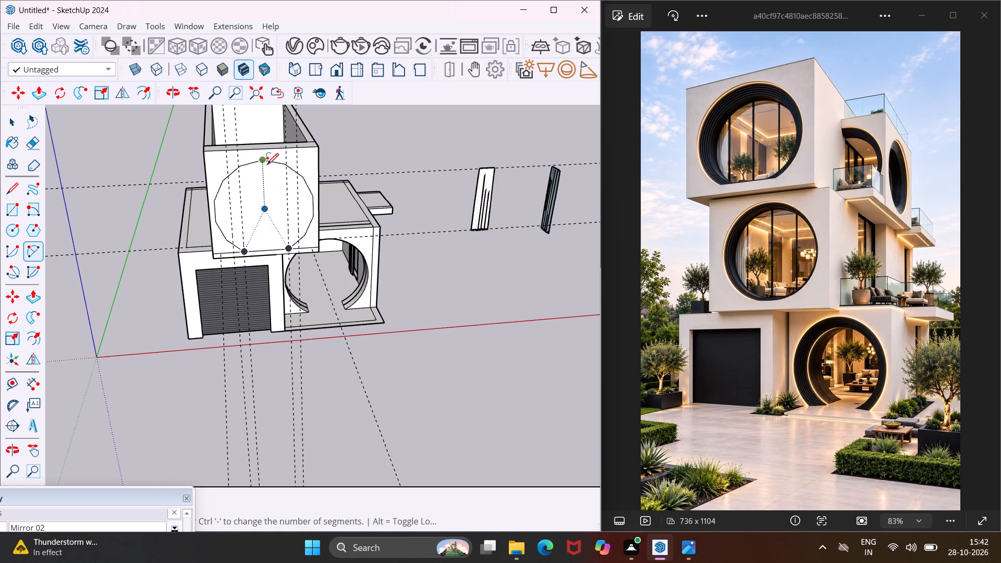
key("Escape")
key("space")
Smooth the new window arc on the second-storey front wall by setting its segments to 100.
scroll(272, 164, "up", 2)
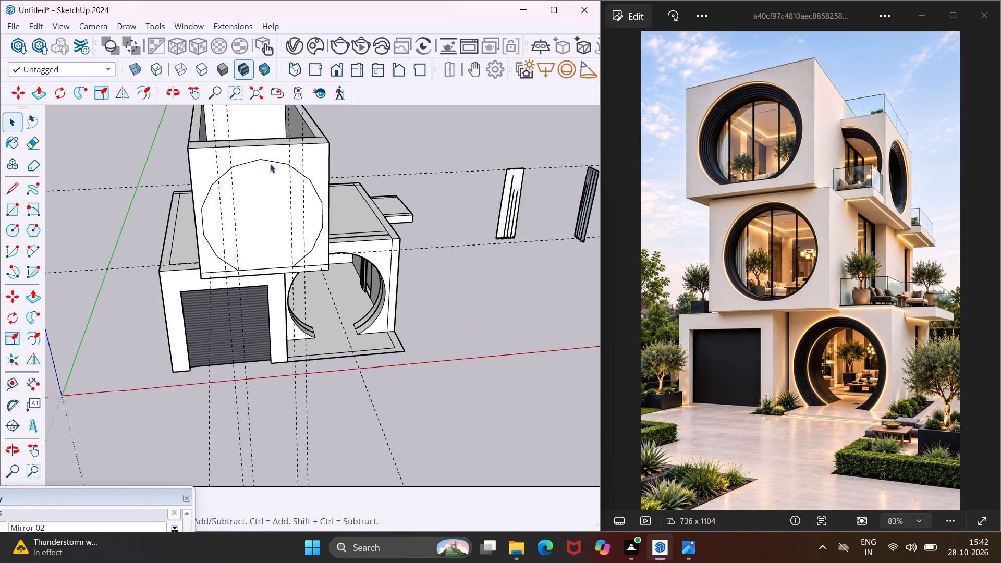
left_click(268, 160)
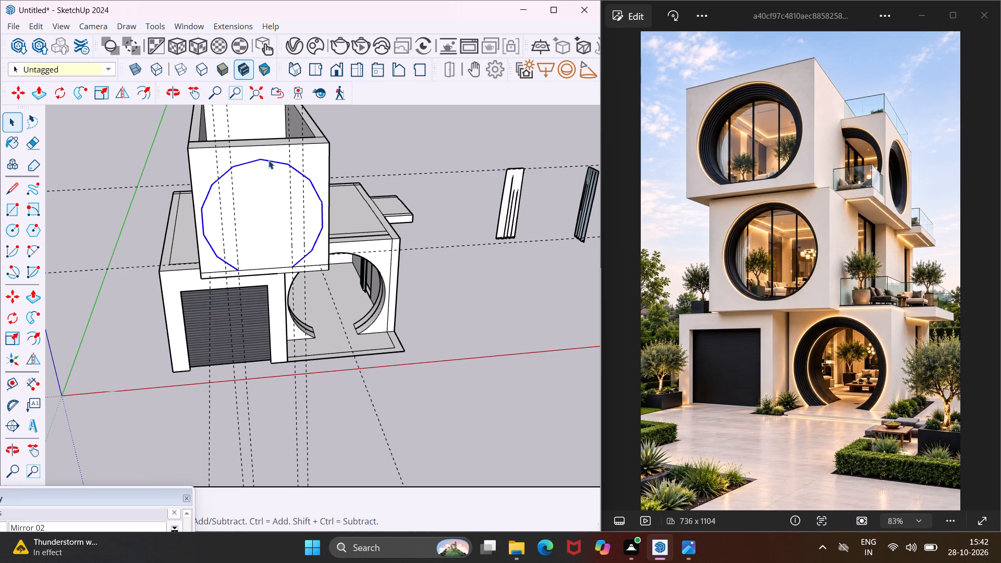
right_click(268, 160)
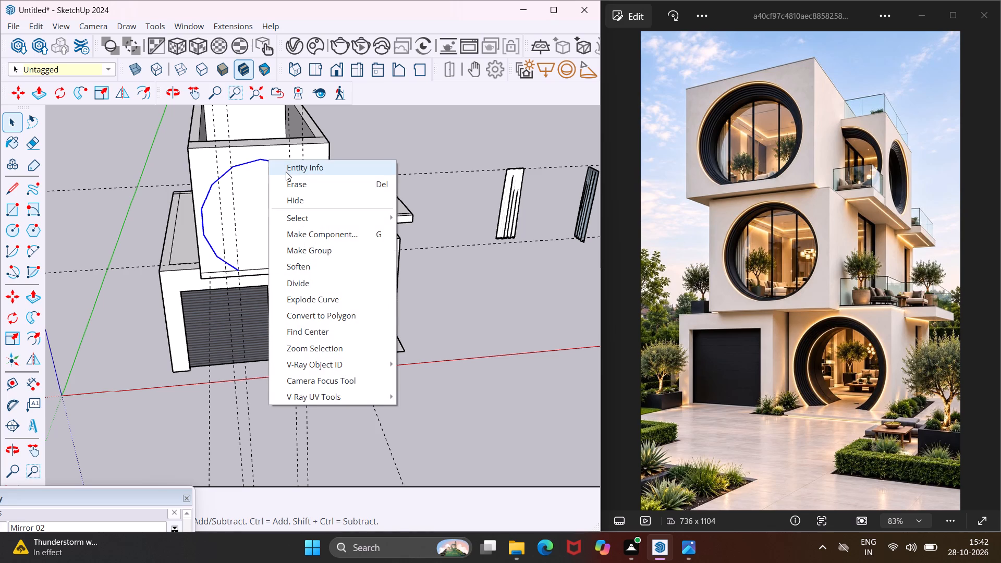
left_click(286, 172)
left_click_drag(142, 499, 143, 489)
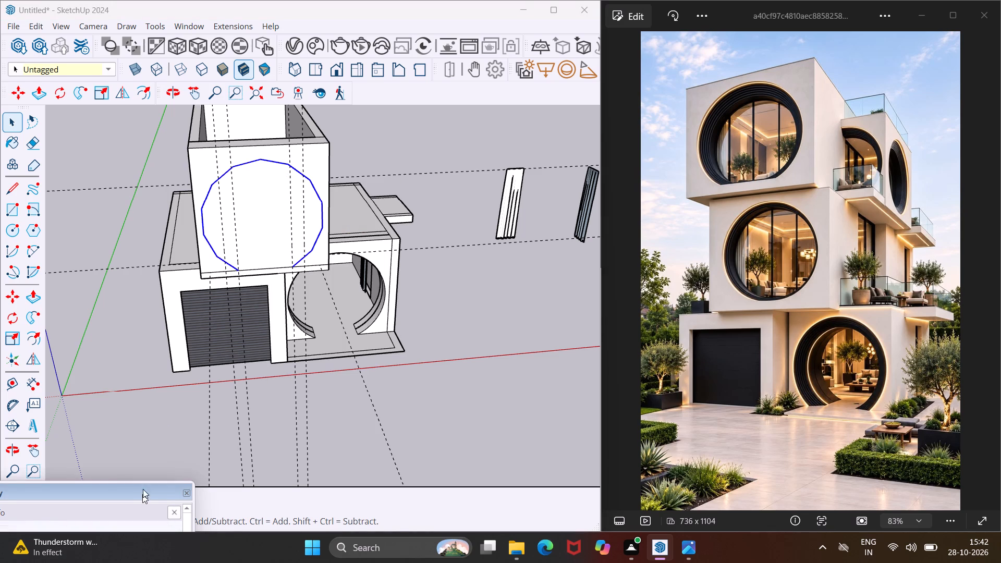
left_click_drag(143, 489, 176, 397)
left_click(109, 496)
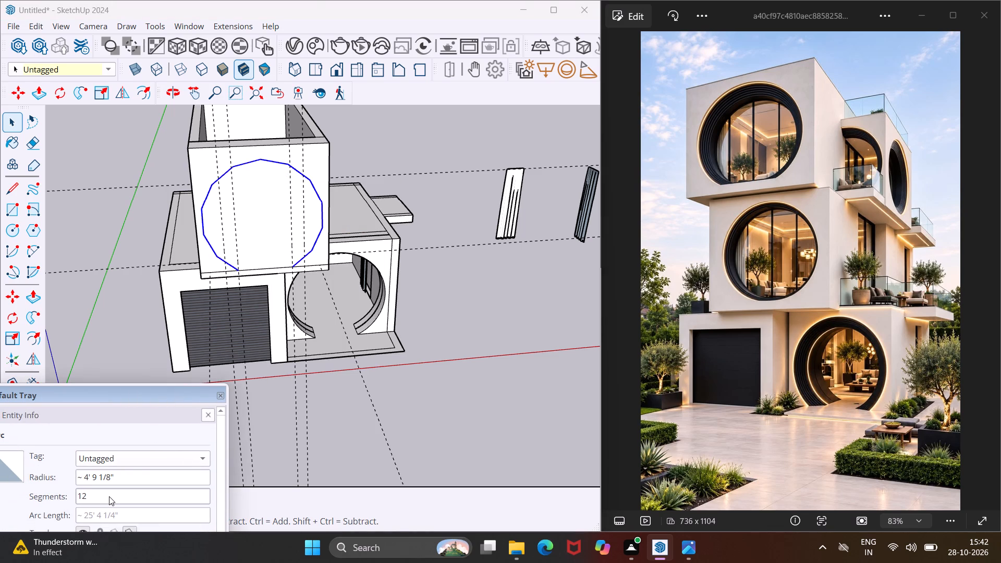
key("BackSpace")
key("BackSpace")
key("BackSpace")
type("100")
key("Return")
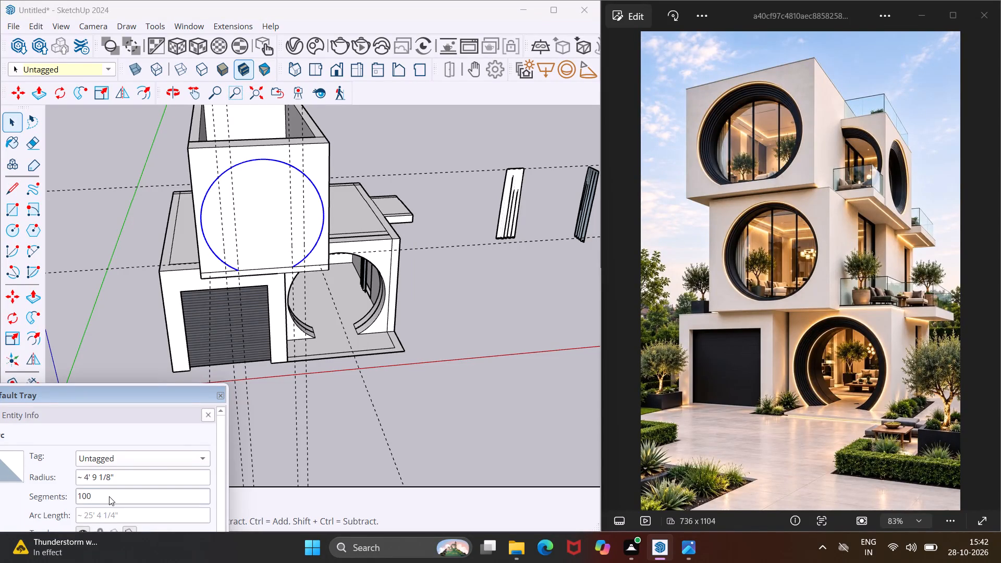
left_click(346, 422)
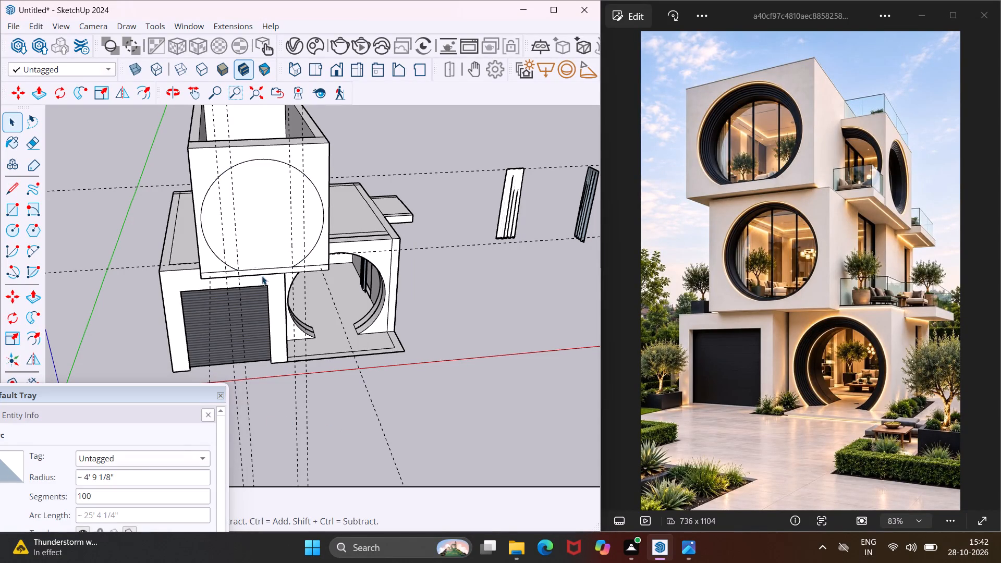
Copy the flat-bottomed round window face from the second-storey front wall to the open space beside the house, near the loose panels.
left_click(248, 246)
key("m")
left_click(248, 246)
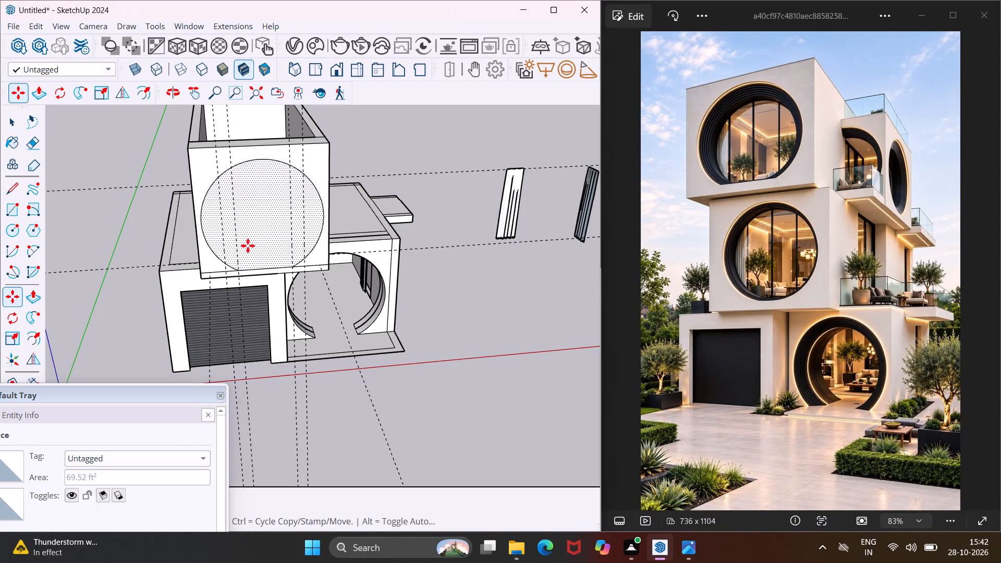
scroll(284, 237, "down", 4)
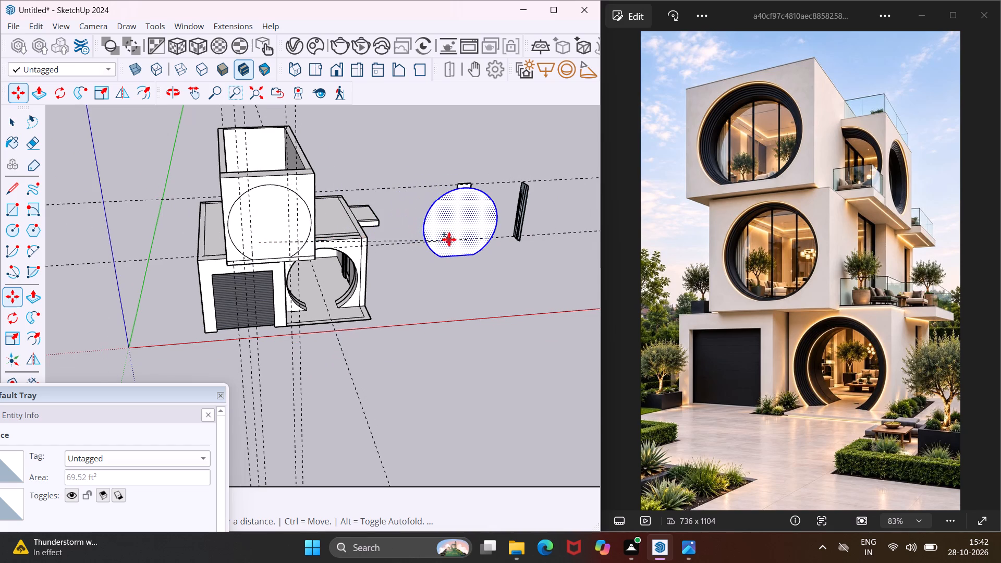
left_click(447, 235)
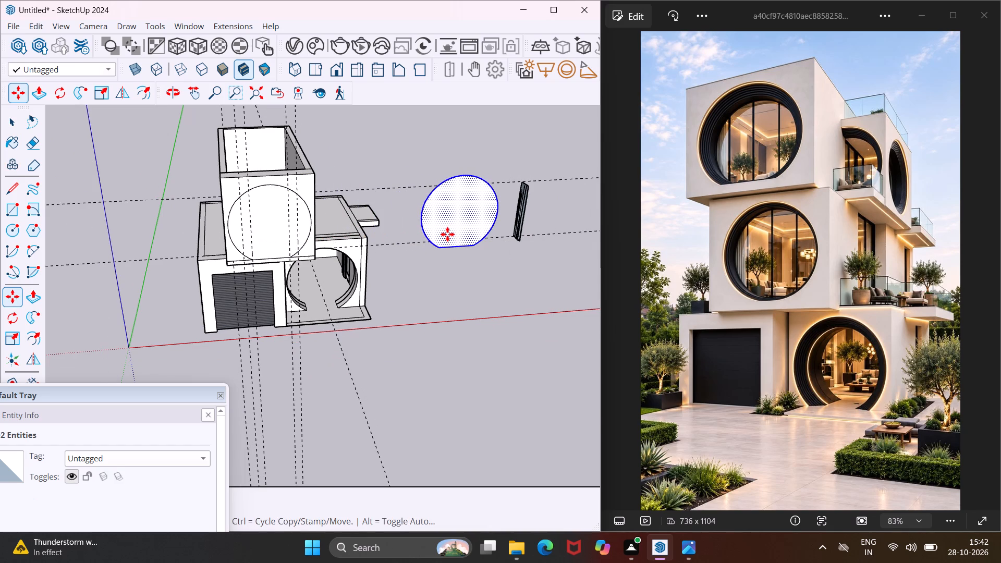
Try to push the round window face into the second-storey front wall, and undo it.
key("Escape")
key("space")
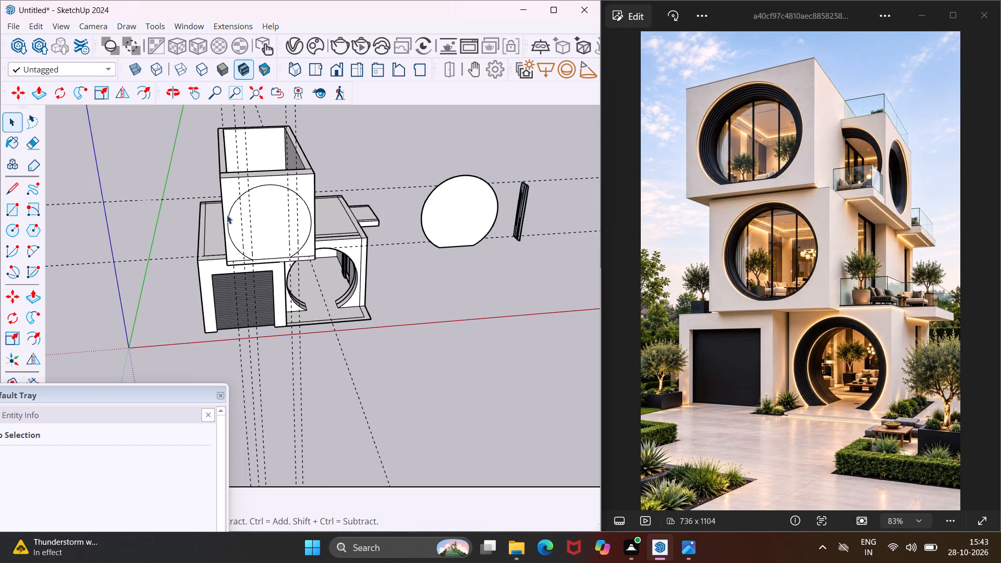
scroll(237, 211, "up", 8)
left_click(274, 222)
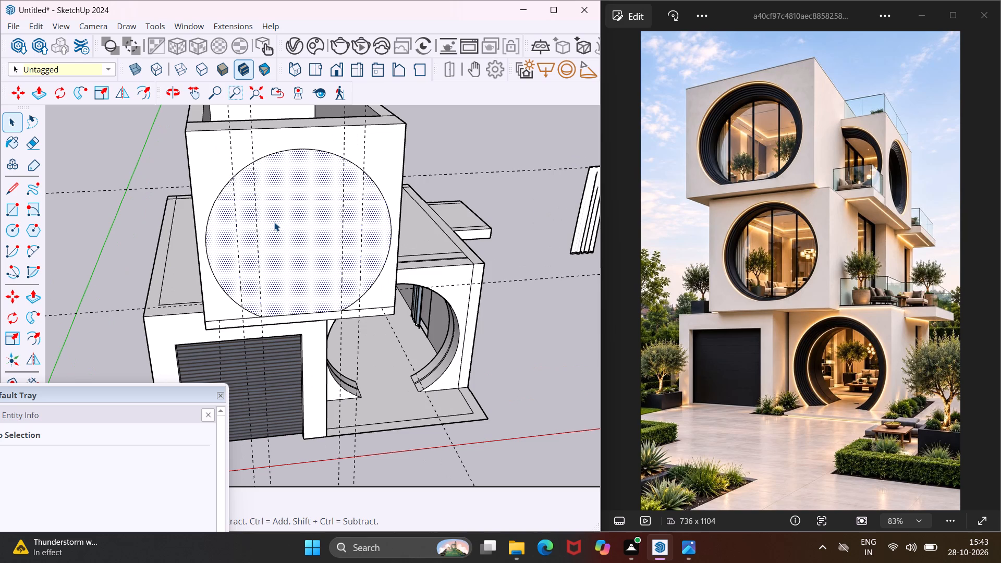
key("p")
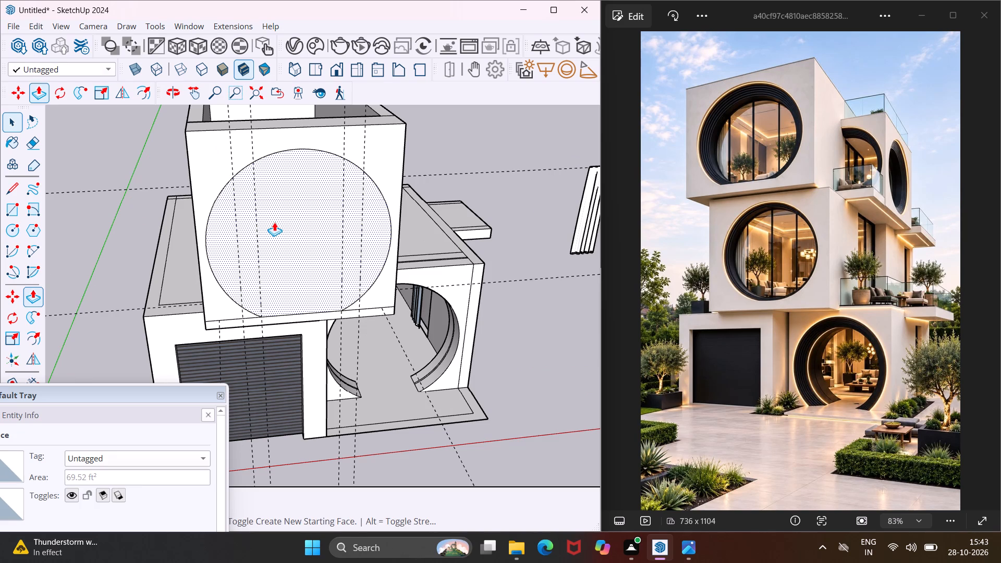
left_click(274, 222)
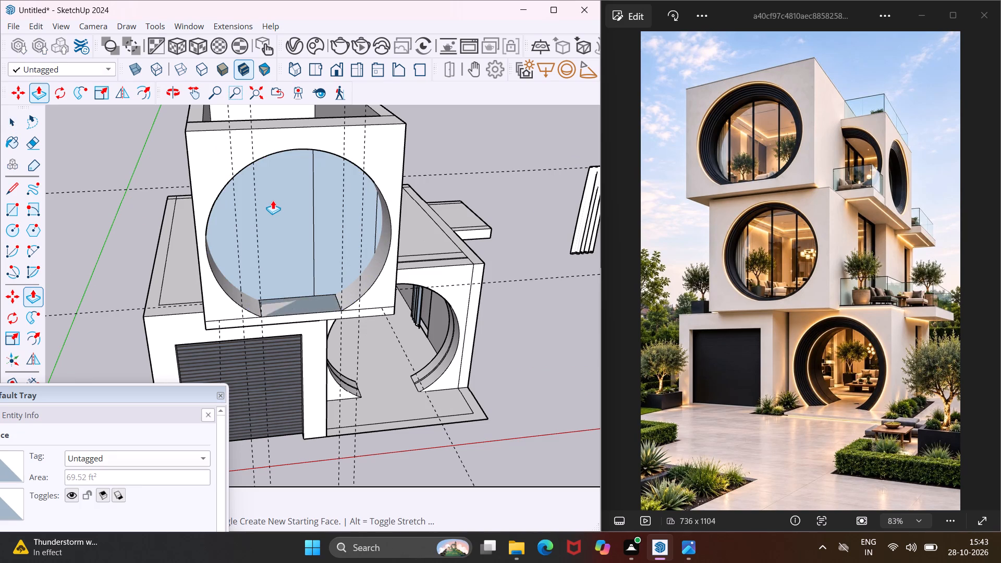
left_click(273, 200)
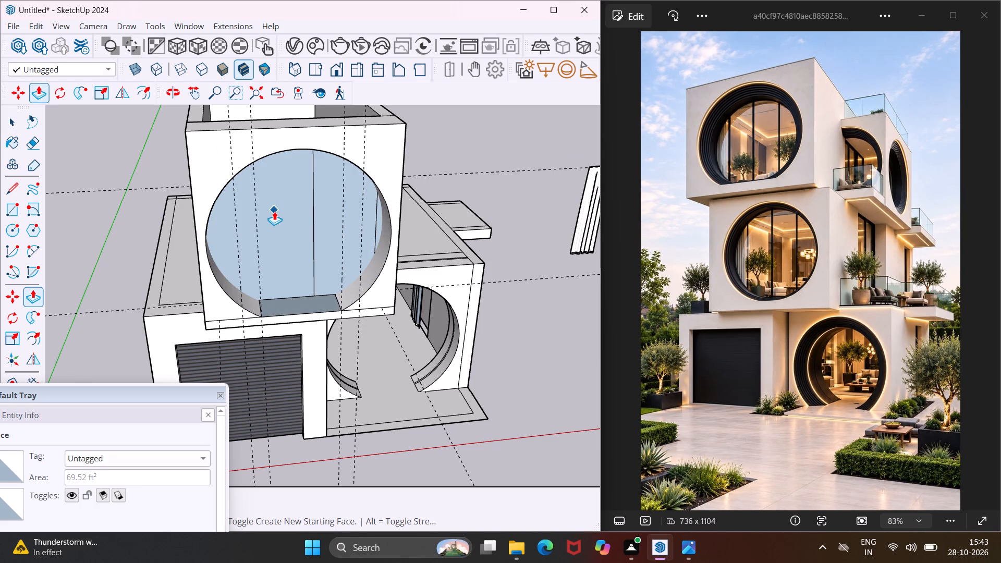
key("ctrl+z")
Push the flat-bottomed round window face back through the second-storey front wall's thickness, to the wall's inner face.
left_click(277, 222)
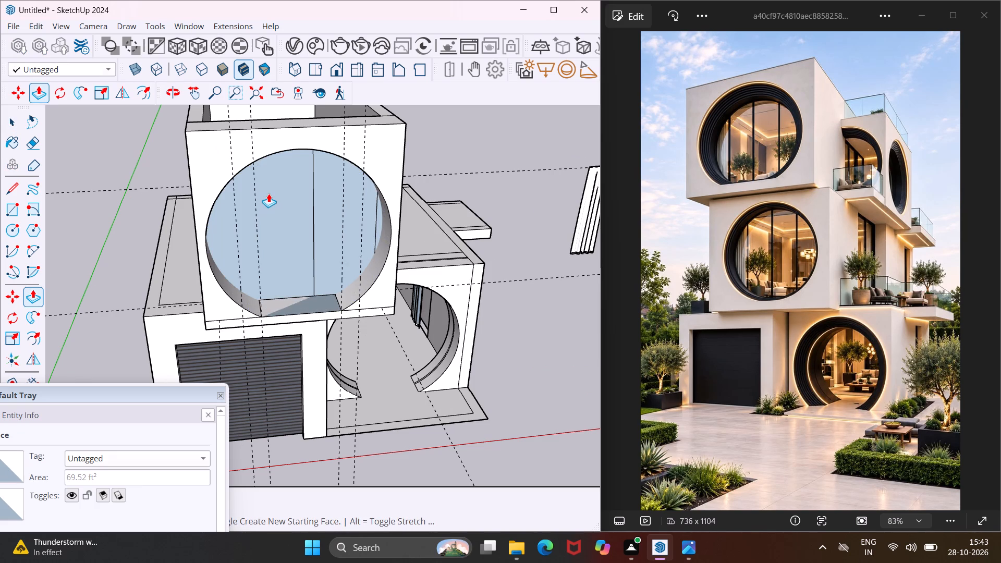
middle_click_drag(271, 187, 364, 302)
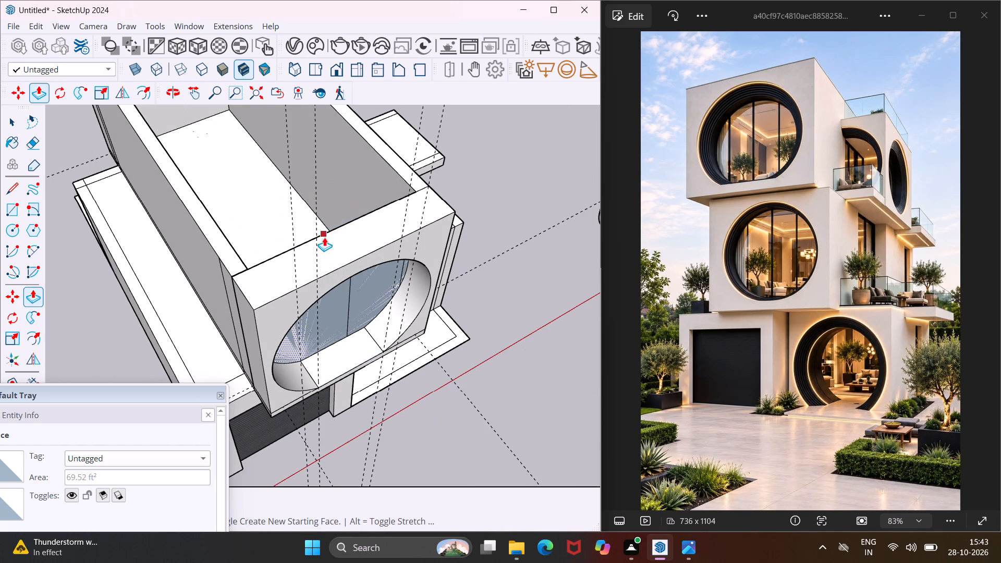
left_click(323, 236)
middle_click_drag(365, 298, 315, 256)
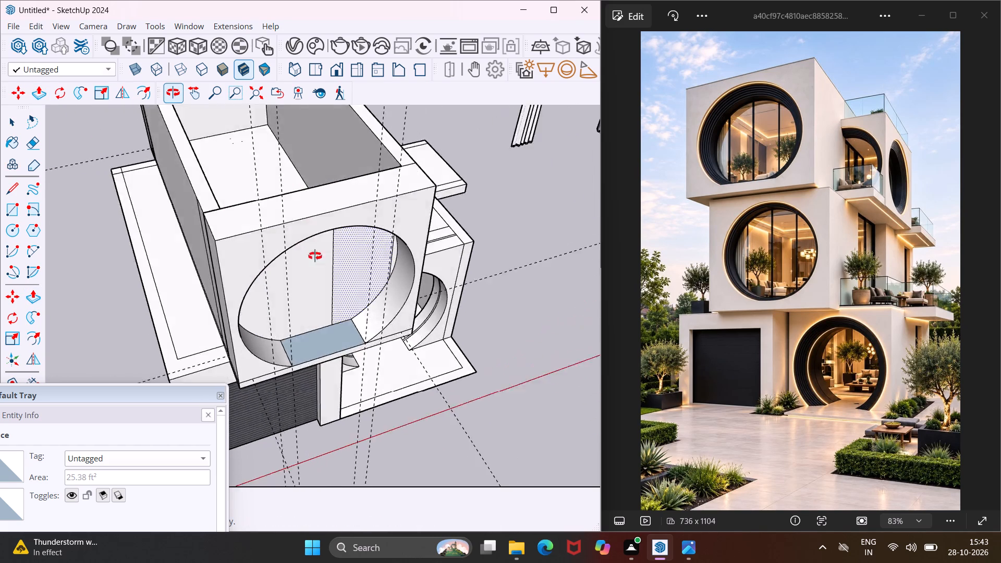
middle_click_drag(315, 256, 287, 239)
key("Escape")
key("space")
Clear the window opening by deleting the two leftover faces behind it and erasing the vertical edge between them.
scroll(328, 250, "up", 4)
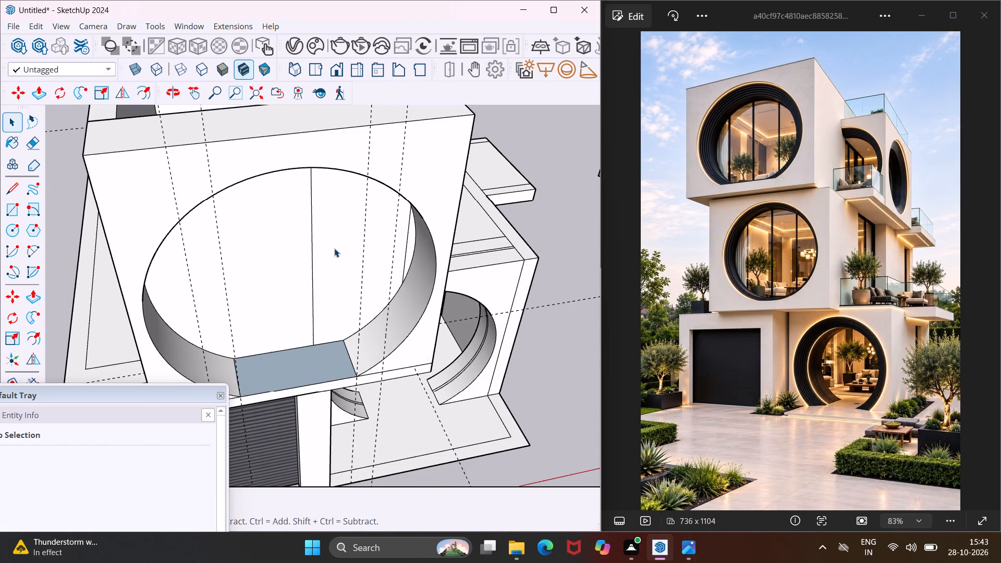
left_click(334, 248)
key("Delete")
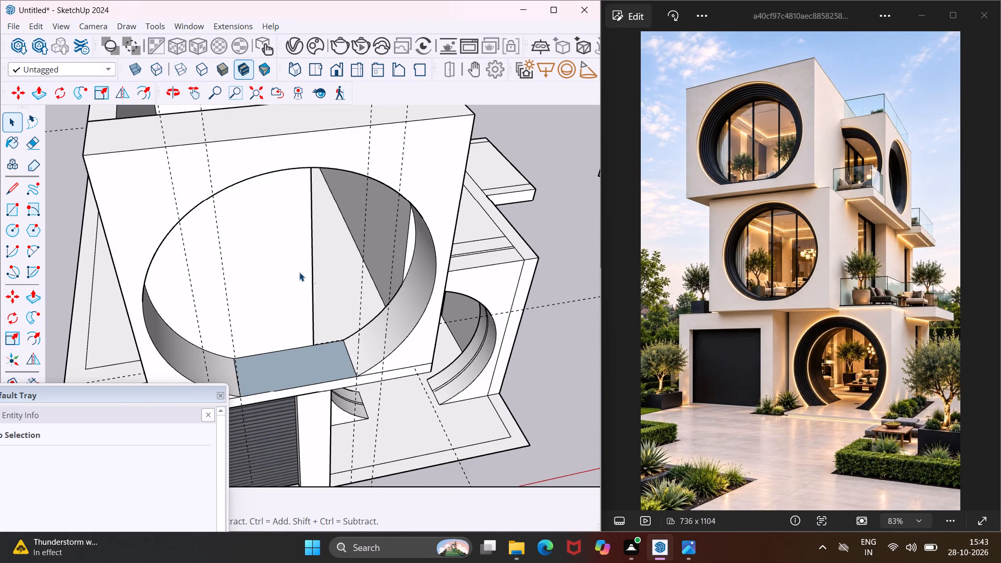
left_click(299, 272)
key("Delete")
middle_click_drag(311, 287, 315, 279)
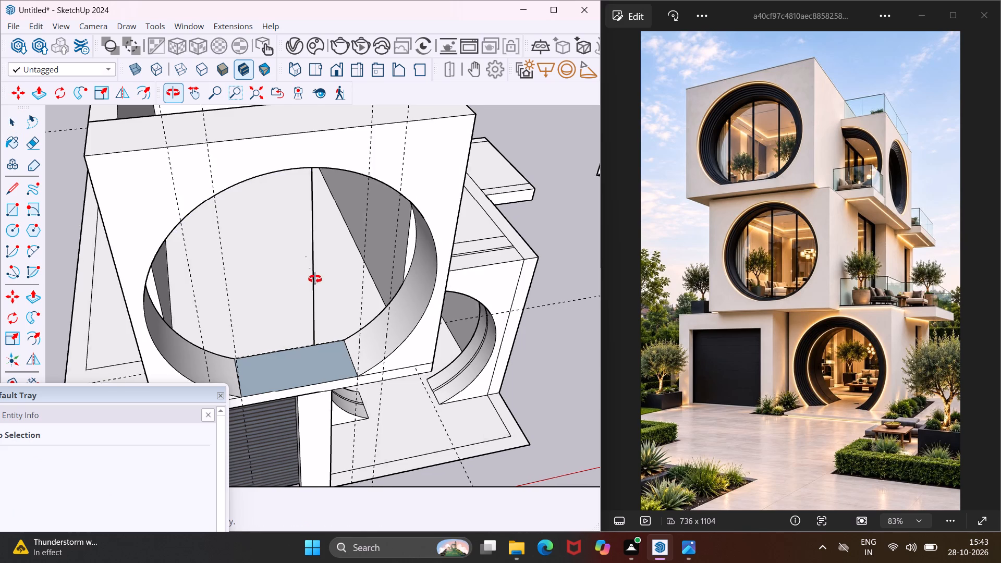
middle_click_drag(315, 279, 317, 261)
key("e")
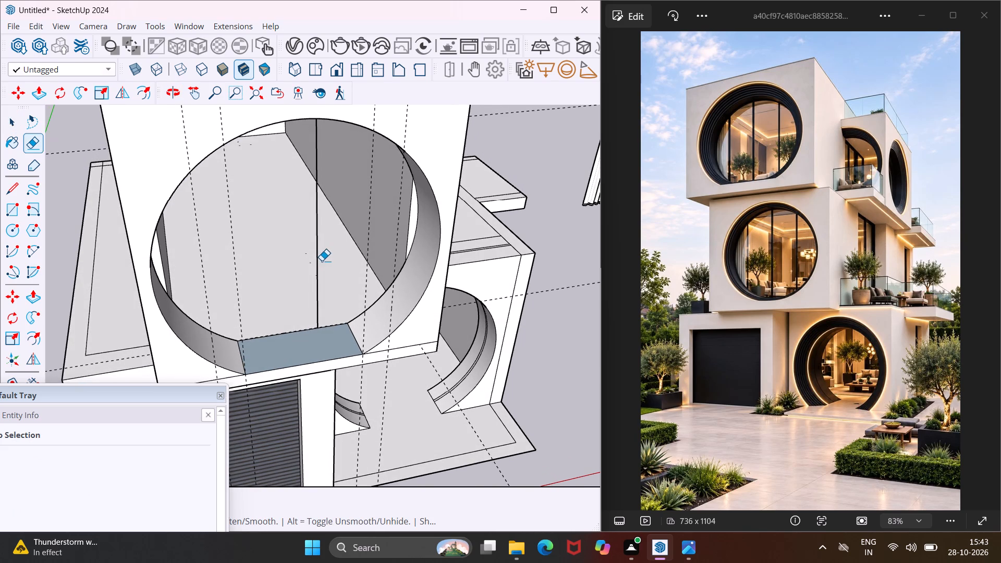
scroll(322, 261, "up", 2)
left_click(316, 250)
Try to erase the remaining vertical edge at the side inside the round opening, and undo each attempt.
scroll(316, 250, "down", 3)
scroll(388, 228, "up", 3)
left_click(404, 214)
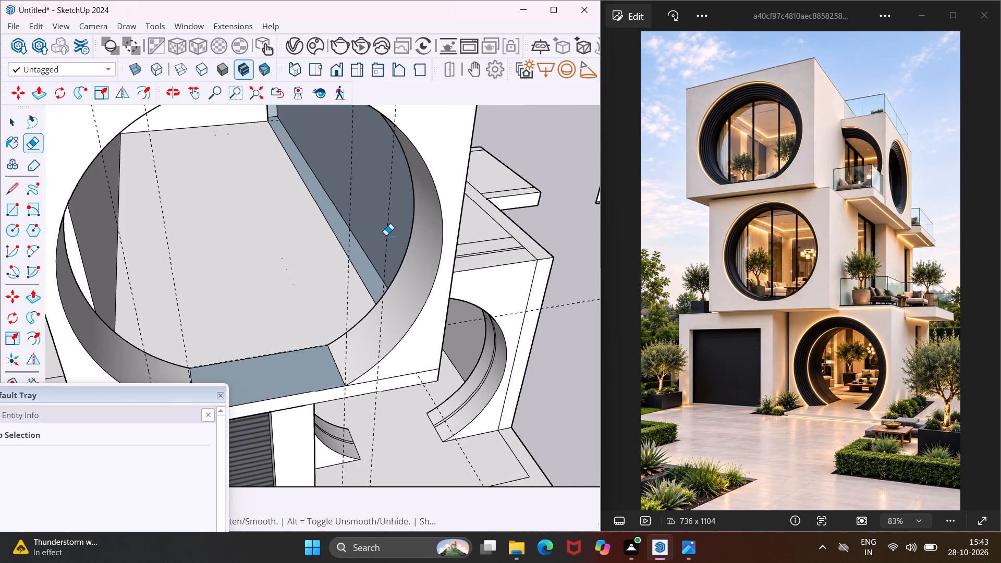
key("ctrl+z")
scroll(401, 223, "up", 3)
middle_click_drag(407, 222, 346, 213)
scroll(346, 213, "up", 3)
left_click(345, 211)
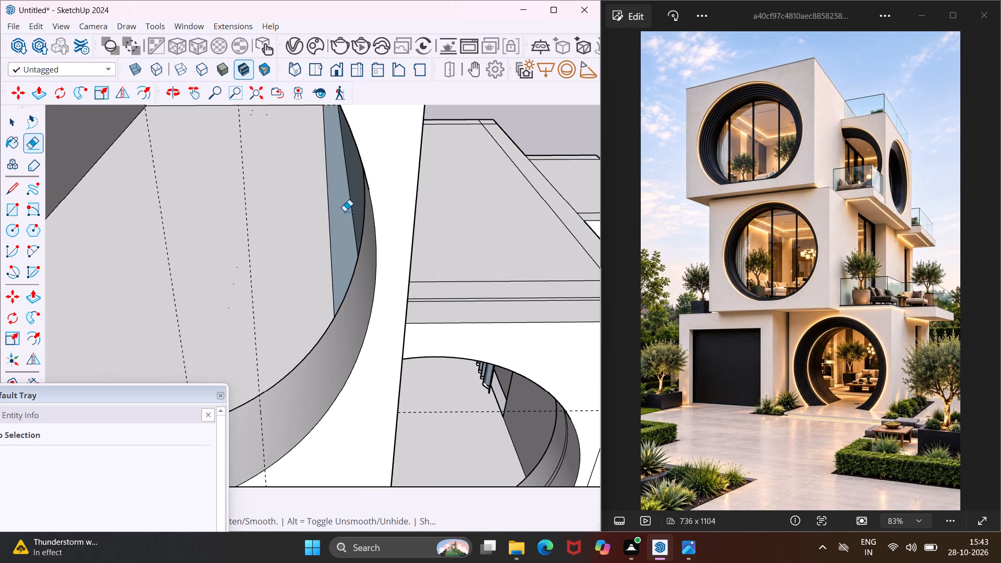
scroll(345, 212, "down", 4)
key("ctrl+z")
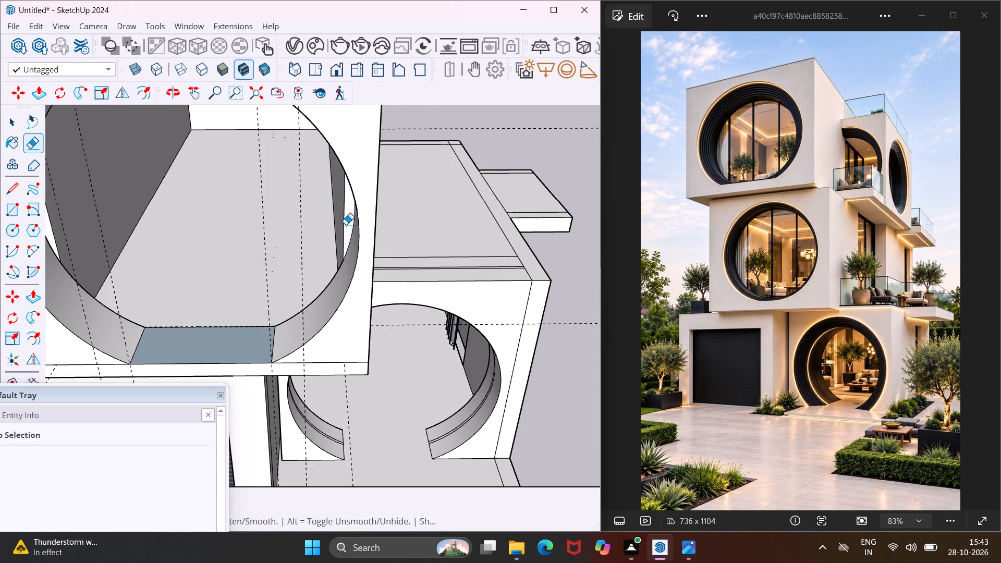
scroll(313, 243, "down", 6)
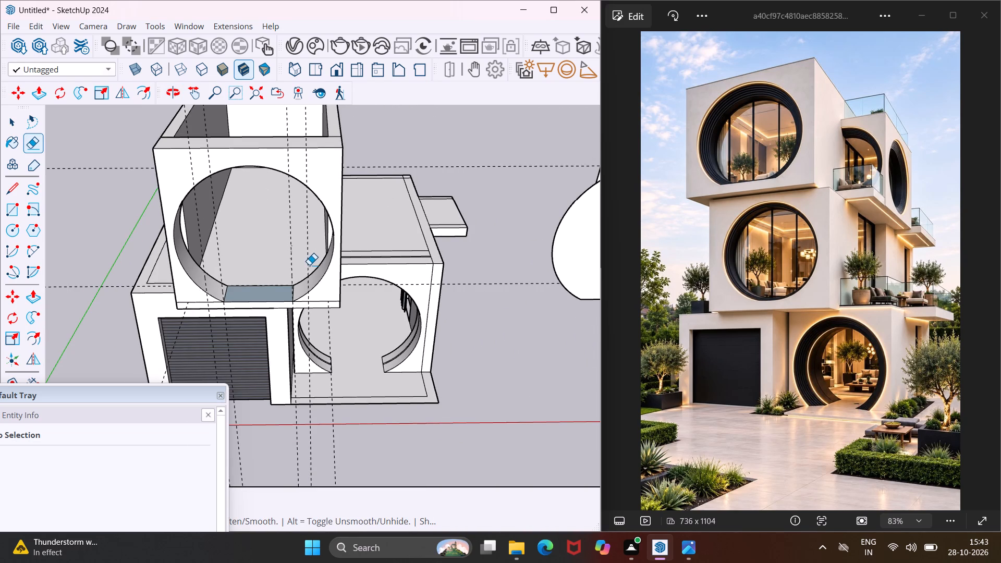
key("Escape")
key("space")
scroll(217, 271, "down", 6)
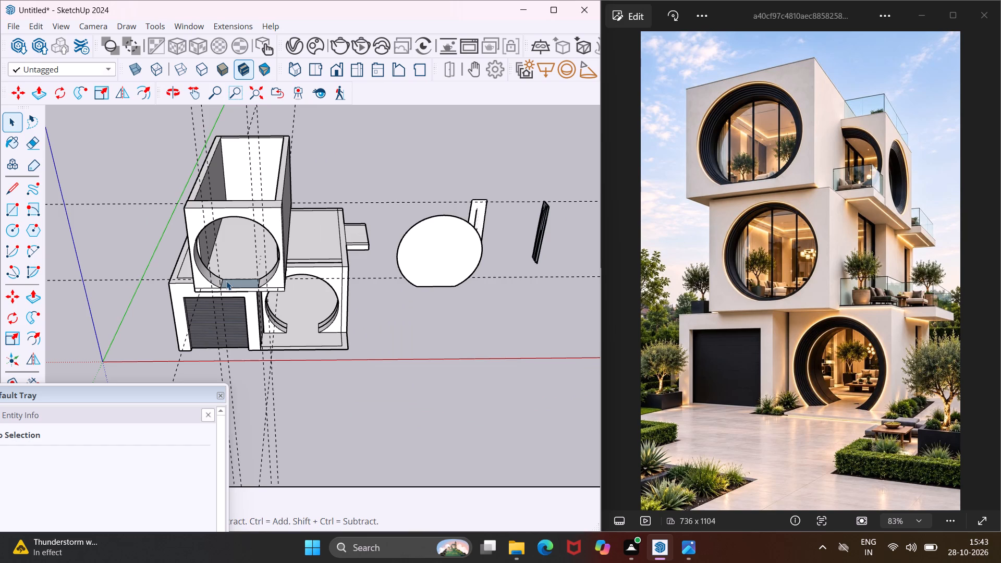
Extrude the copied round window face beside the house slightly from its rear side into a thin panel.
scroll(469, 236, "up", 3)
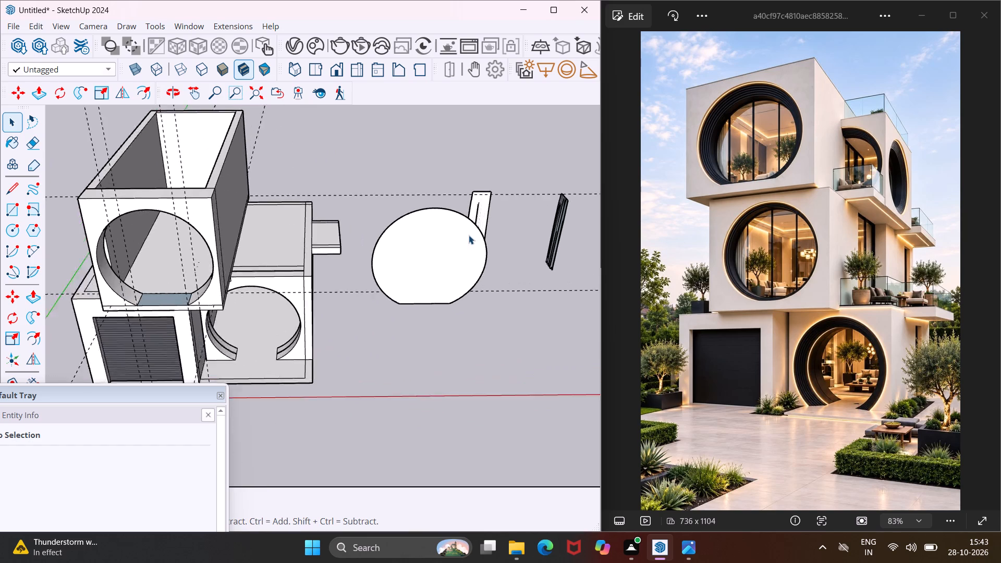
scroll(469, 235, "up", 2)
middle_click_drag(469, 235, 214, 204)
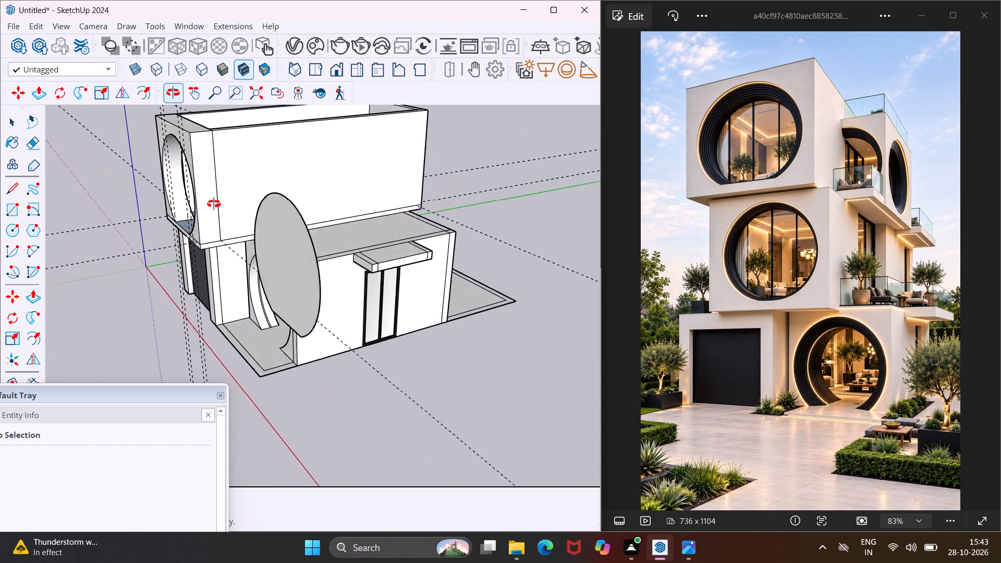
middle_click_drag(214, 204, 223, 198)
scroll(313, 256, "up", 2)
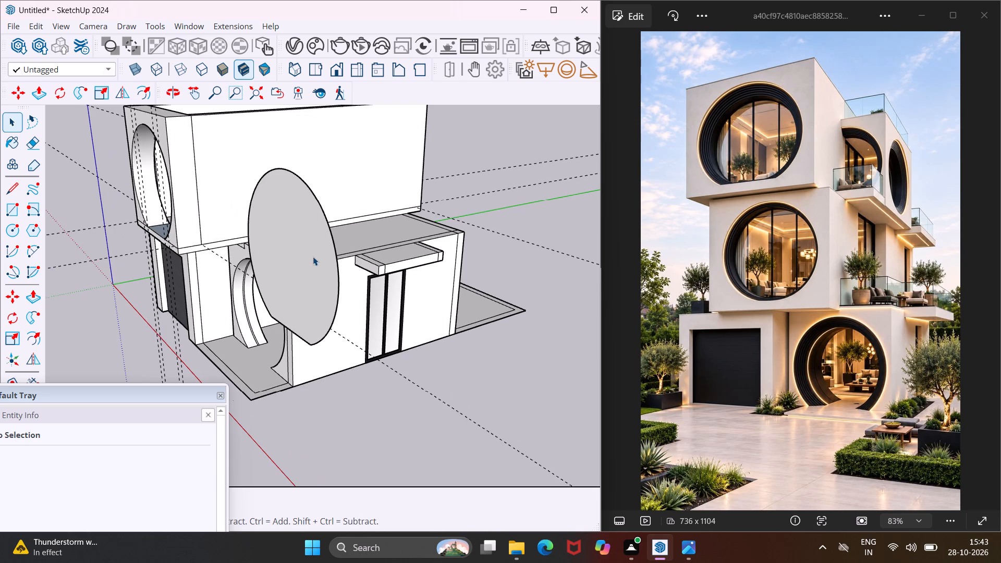
left_click(314, 270)
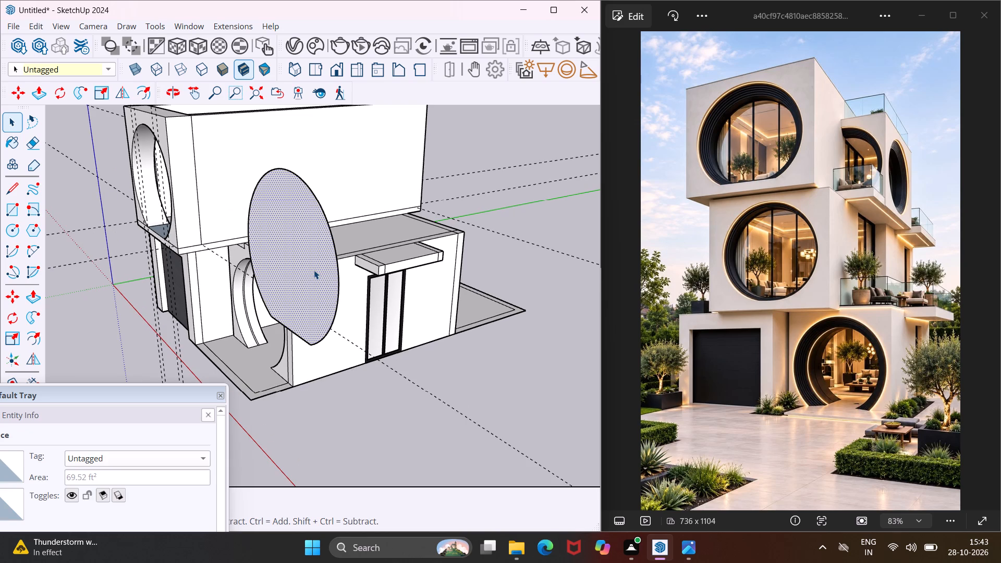
key("p")
left_click(314, 270)
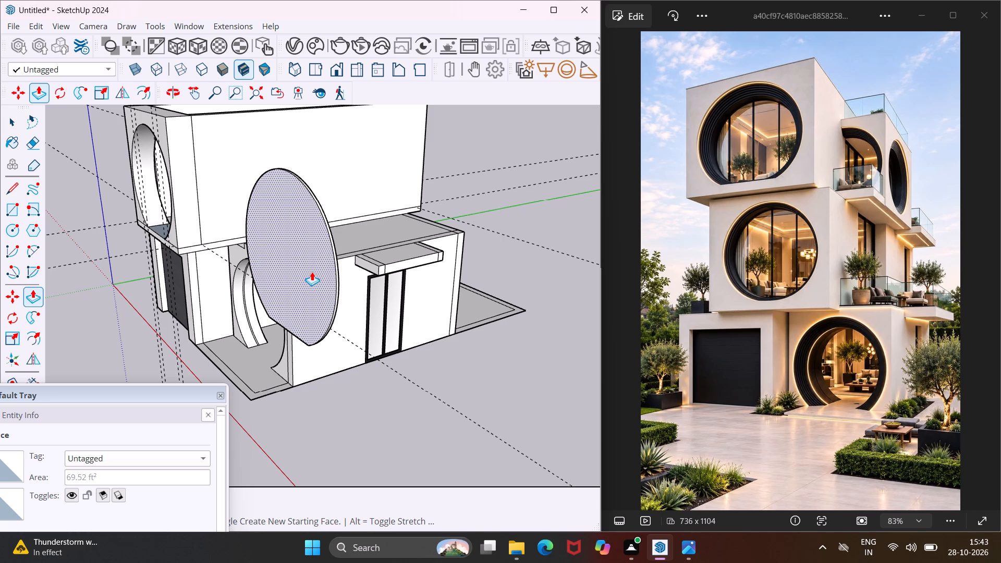
left_click(312, 272)
key("Escape")
key("space")
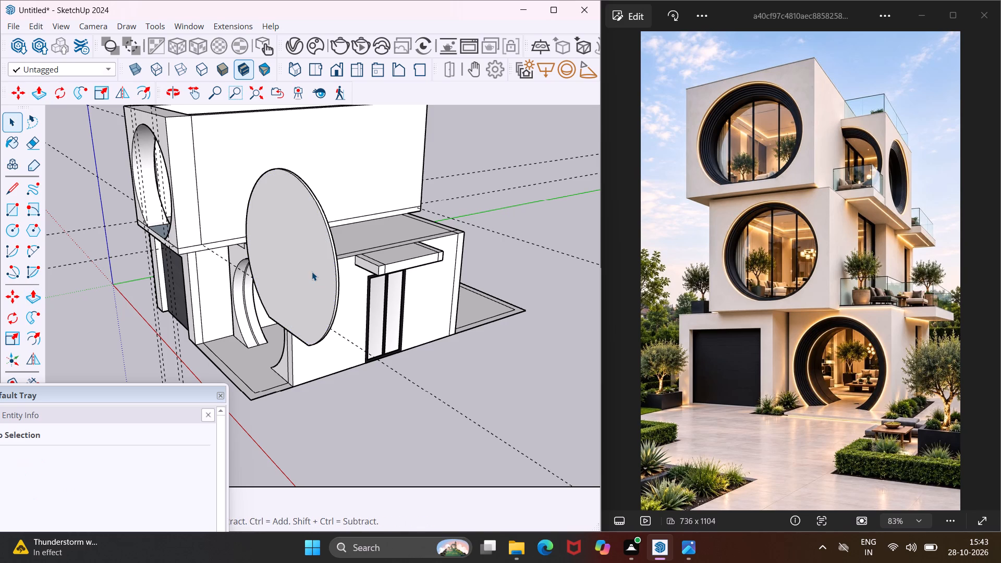
Draw a vertical line across the front of the thin round panel near its left side, from lower arc to upper arc.
middle_click_drag(312, 272, 448, 270)
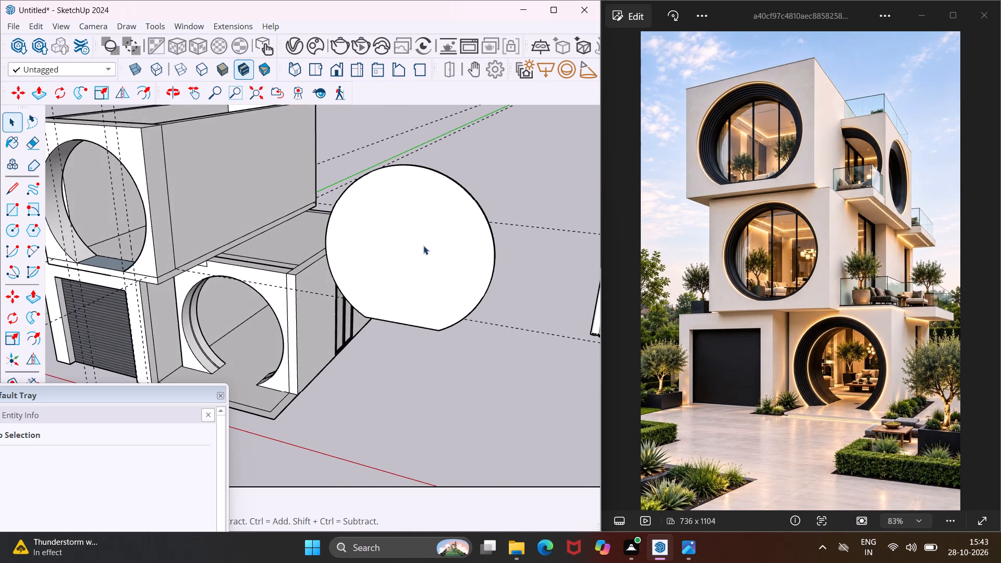
scroll(357, 223, "down", 4)
middle_click_drag(367, 255, 484, 249)
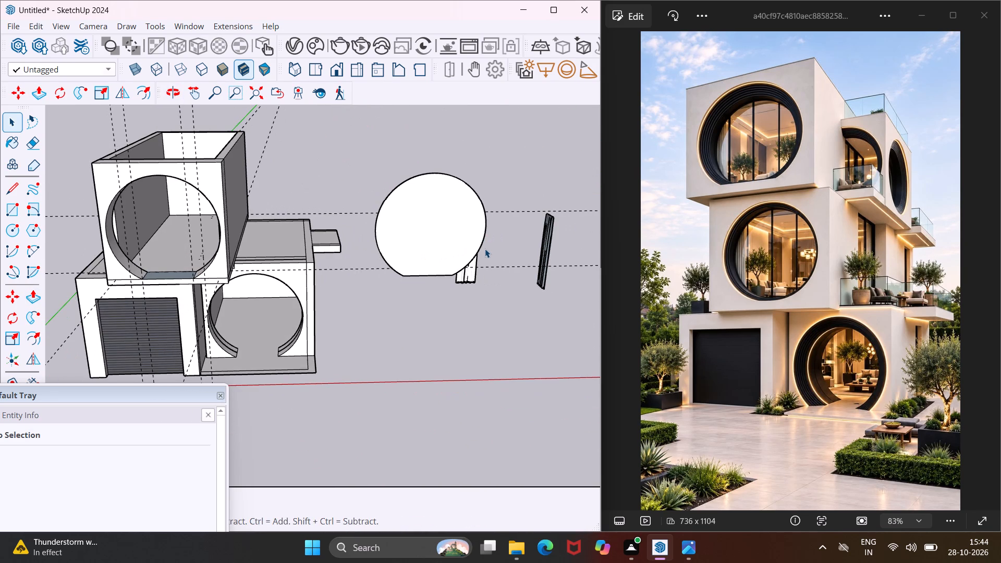
left_click(11, 216)
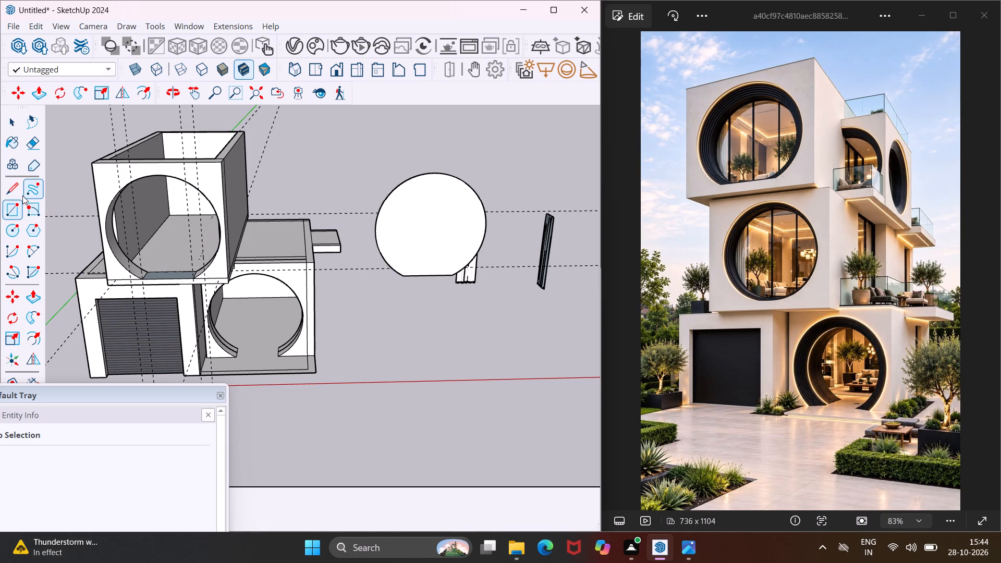
left_click(22, 195)
left_click(20, 193)
scroll(389, 266, "up", 4)
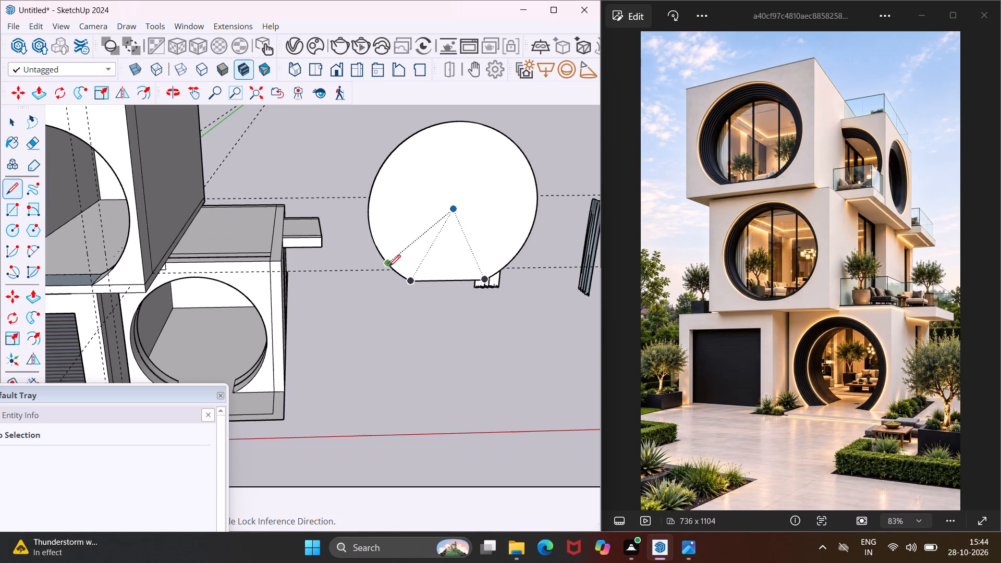
scroll(410, 277, "up", 1)
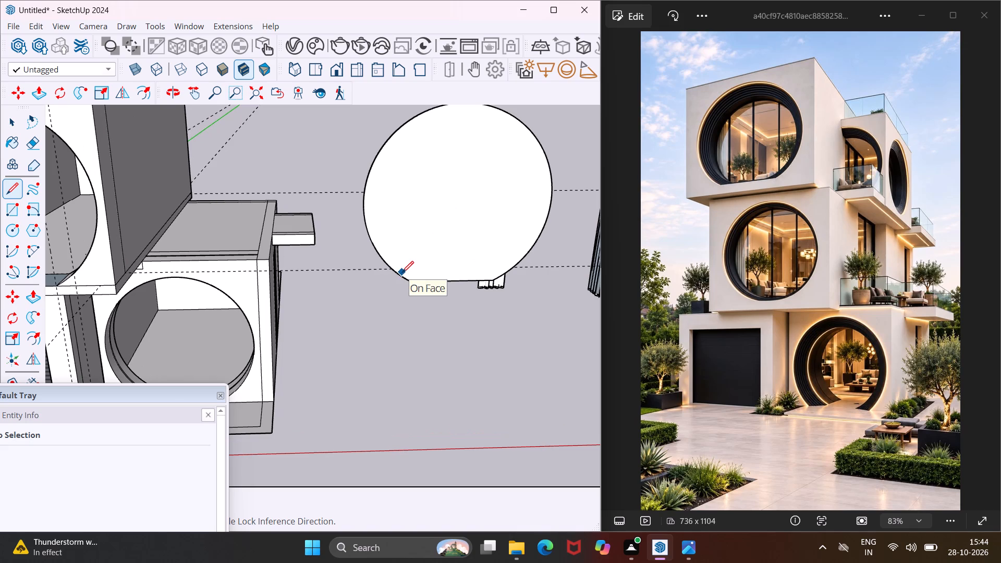
left_click(401, 272)
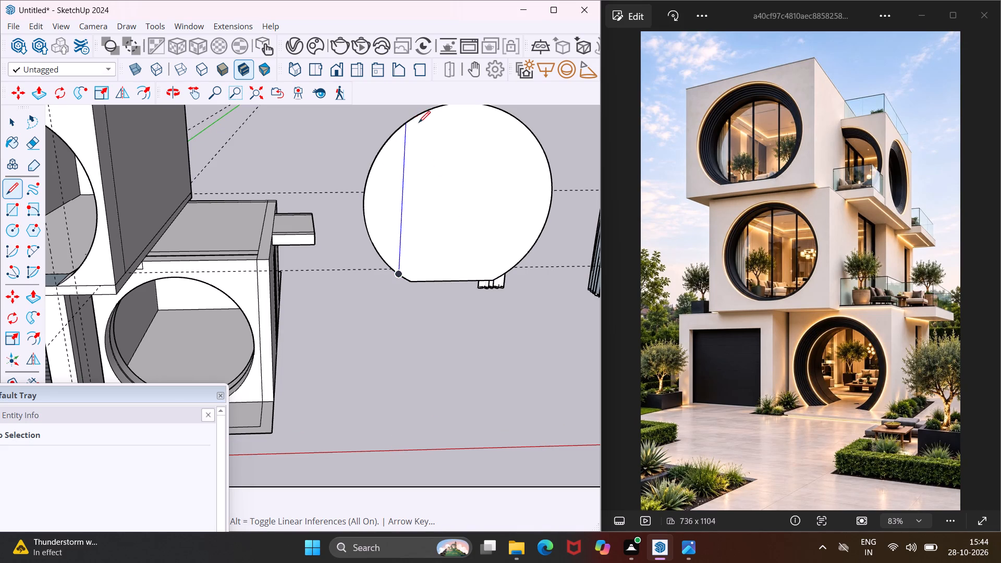
scroll(404, 125, "up", 3)
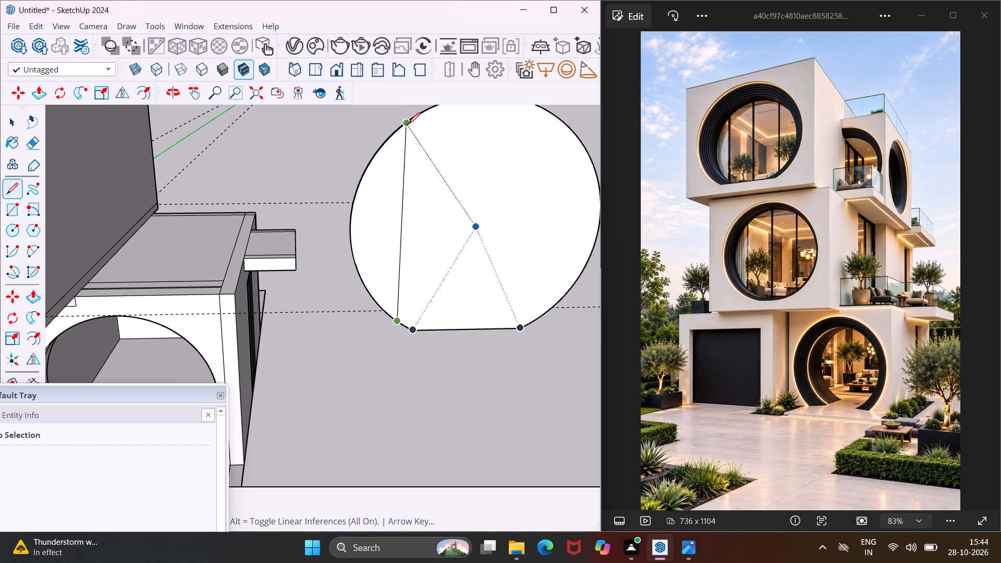
scroll(408, 124, "up", 4)
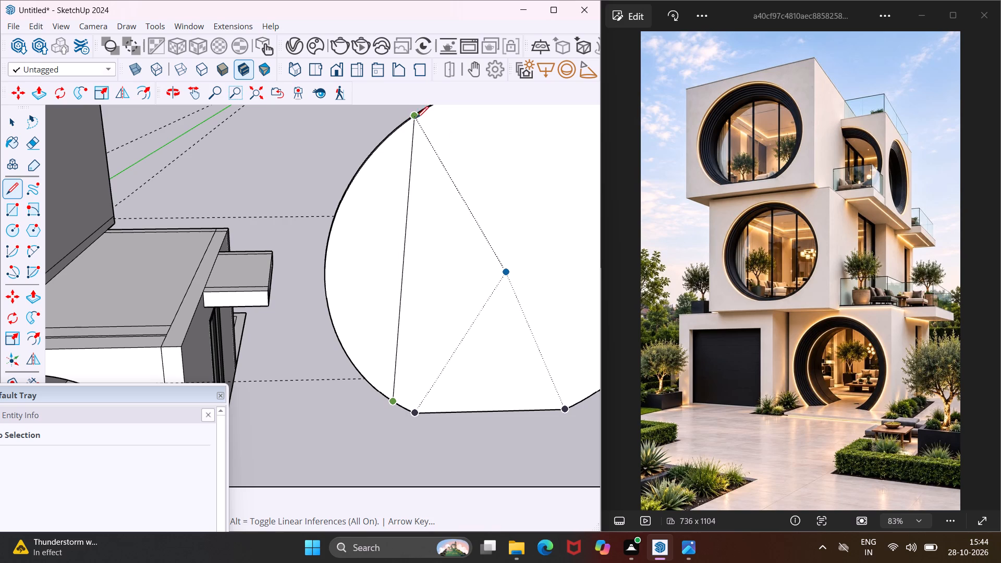
middle_click_drag(427, 118, 381, 270)
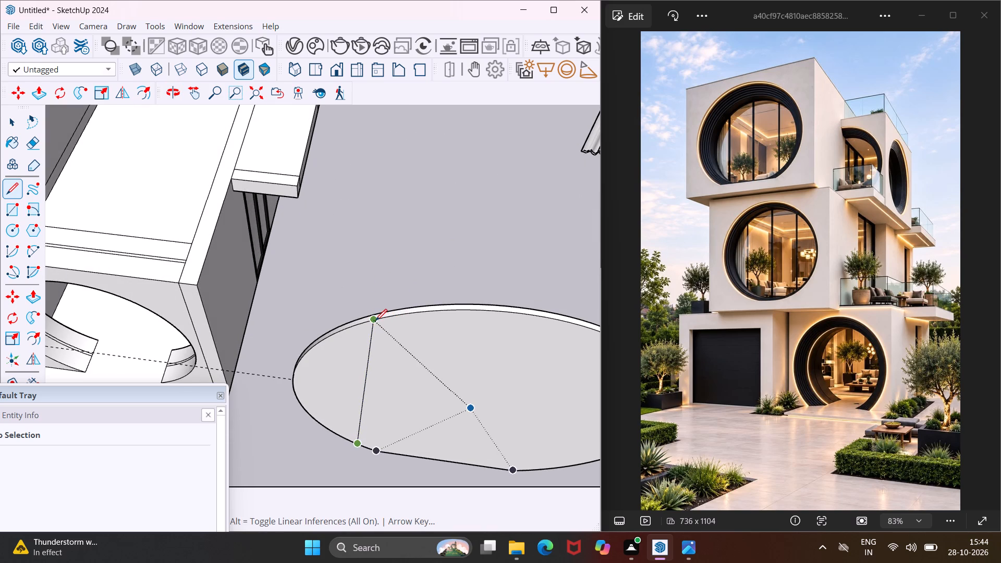
scroll(377, 319, "up", 3)
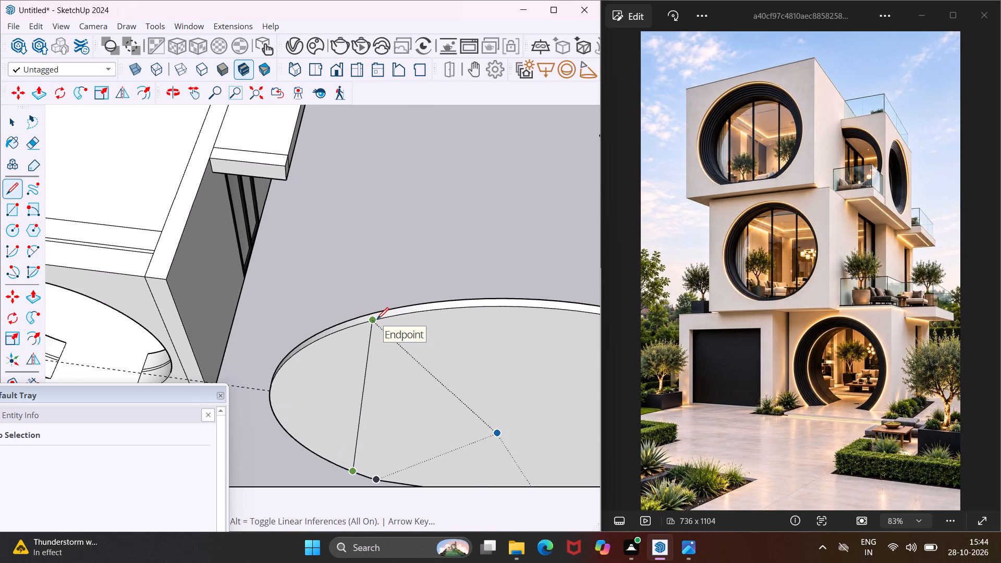
middle_click_drag(377, 319, 363, 128)
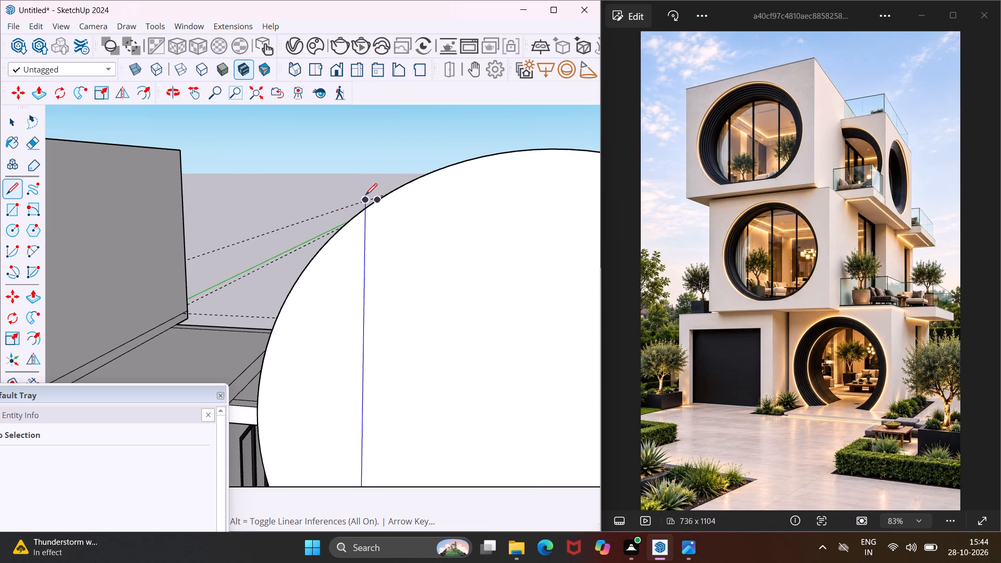
left_click(366, 208)
scroll(306, 191, "down", 5)
key("Escape")
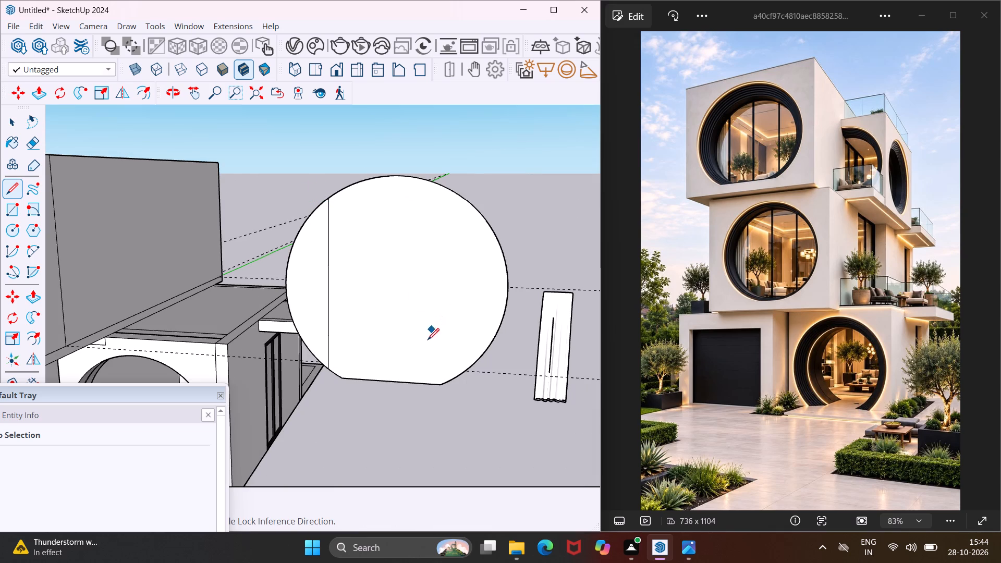
Draw a vertical centre line on the round panel's front, from the flat bottom edge's midpoint up to the top arc.
scroll(396, 374, "up", 1)
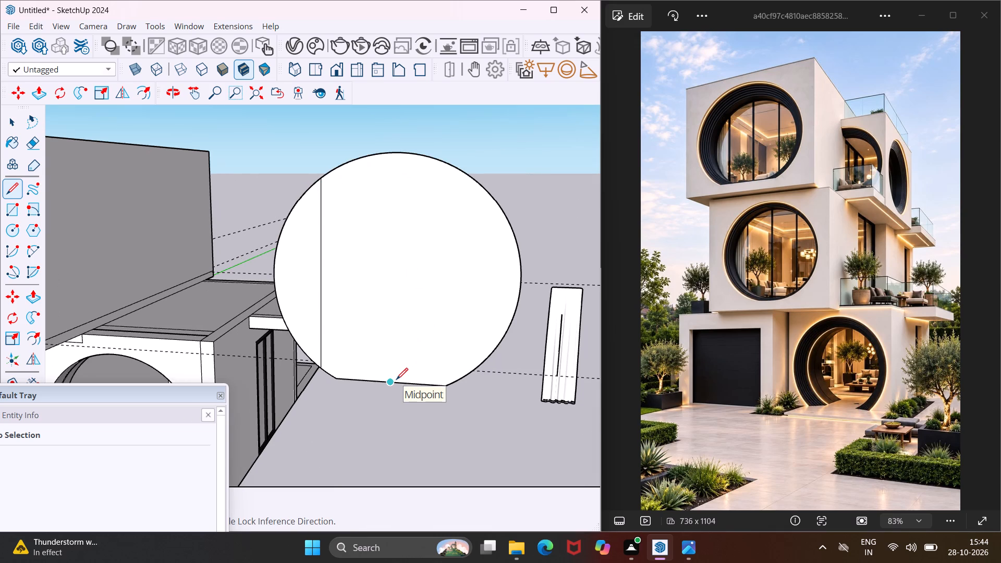
left_click(395, 381)
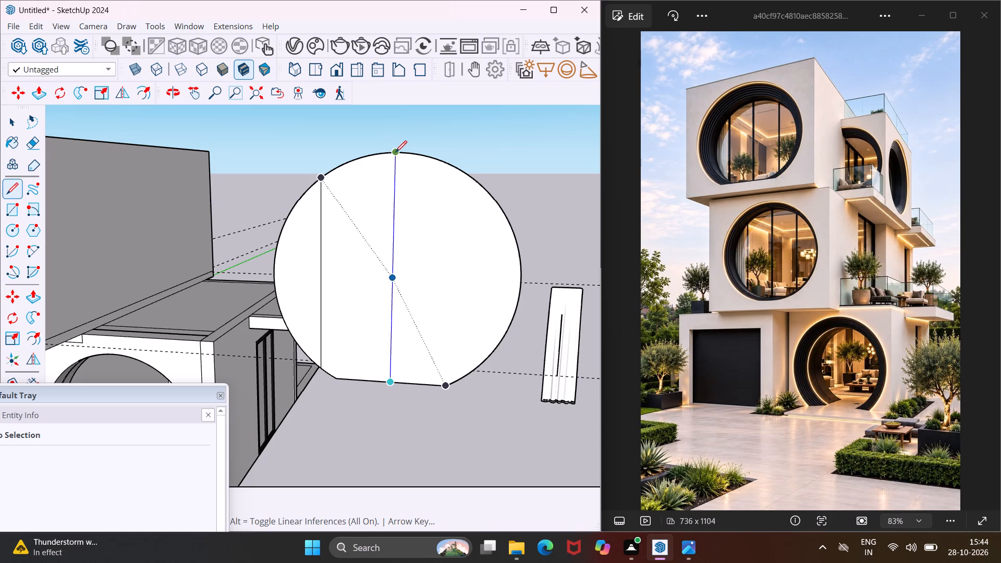
left_click(397, 152)
key("grave")
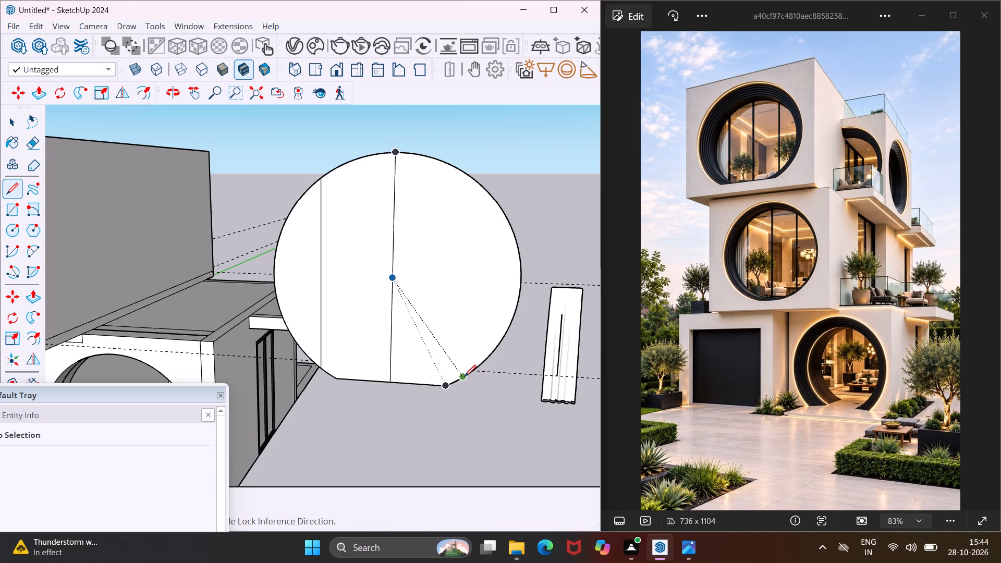
Draw a vertical line across the round panel's front near its right side, from the lower arc to the upper arc.
scroll(465, 376, "up", 3)
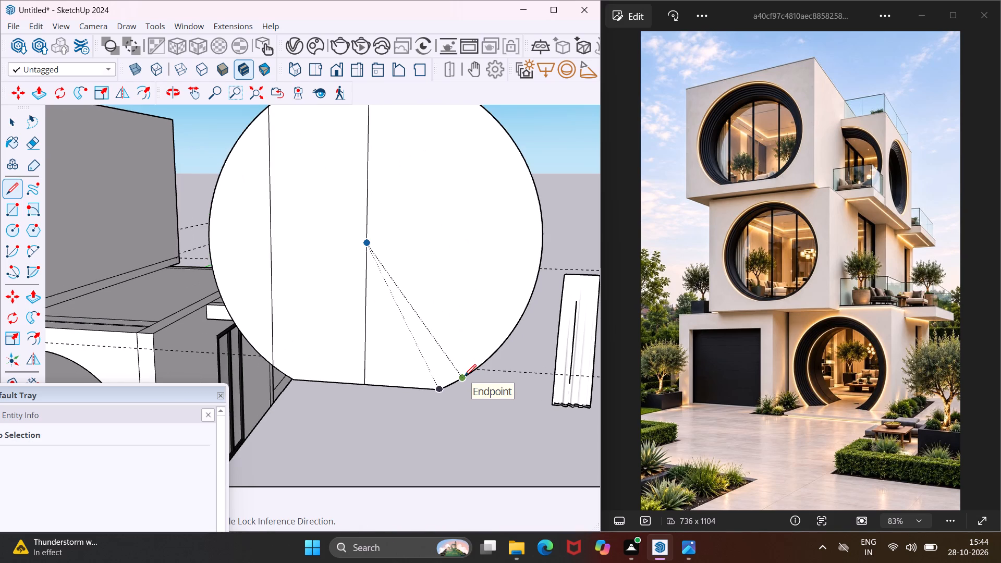
left_click(465, 376)
scroll(456, 284, "down", 5)
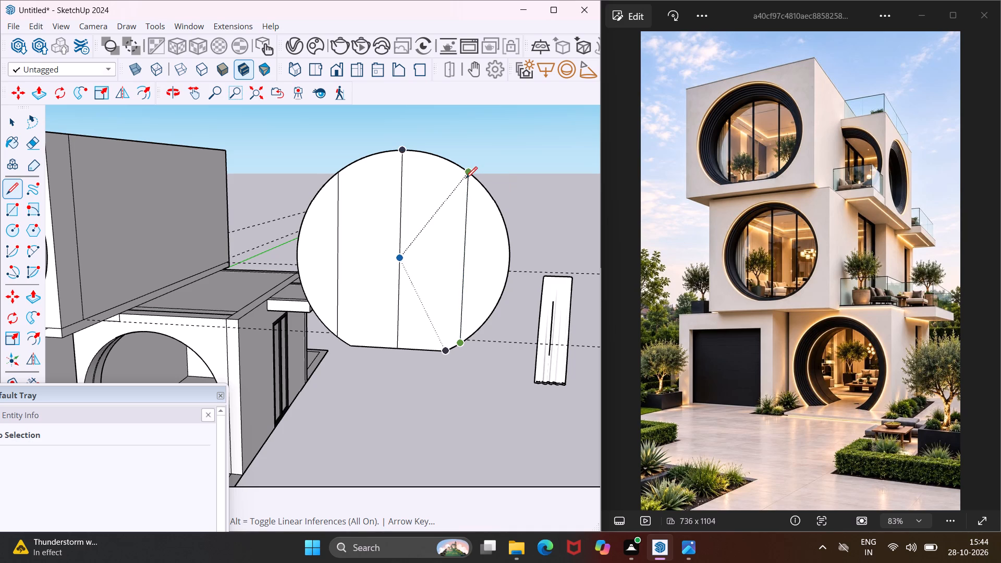
scroll(466, 180, "up", 2)
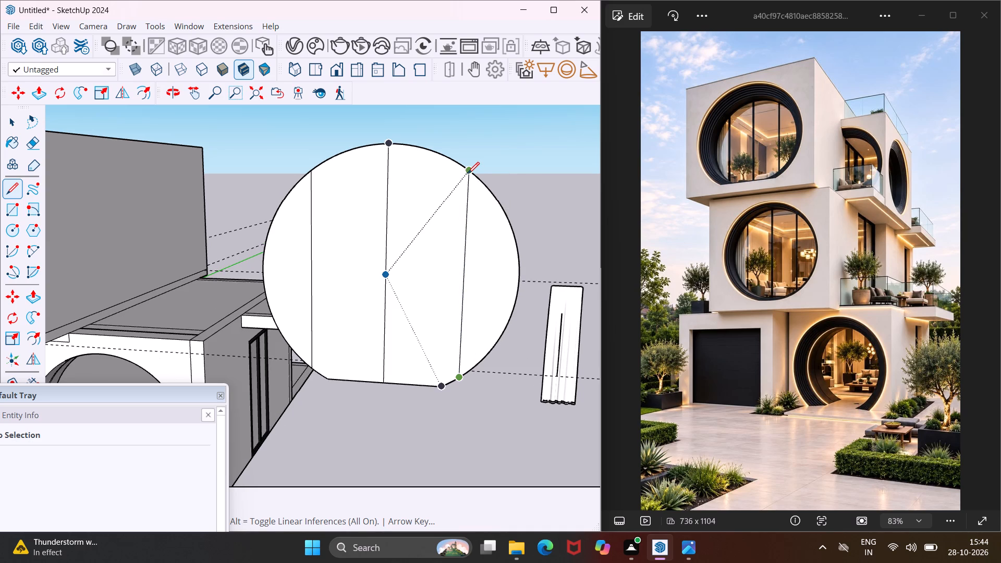
left_click(468, 174)
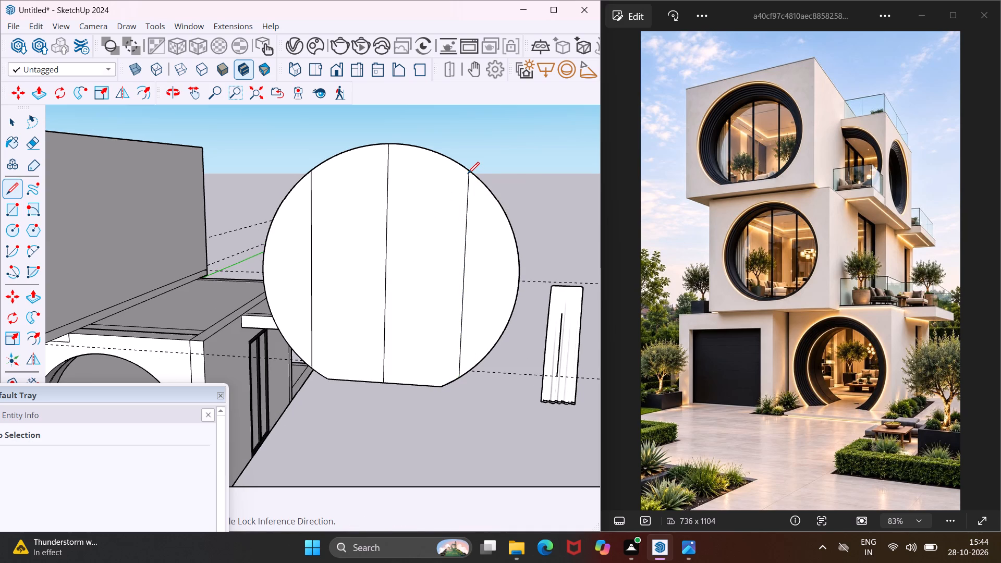
key("grave")
key("Escape")
key("space")
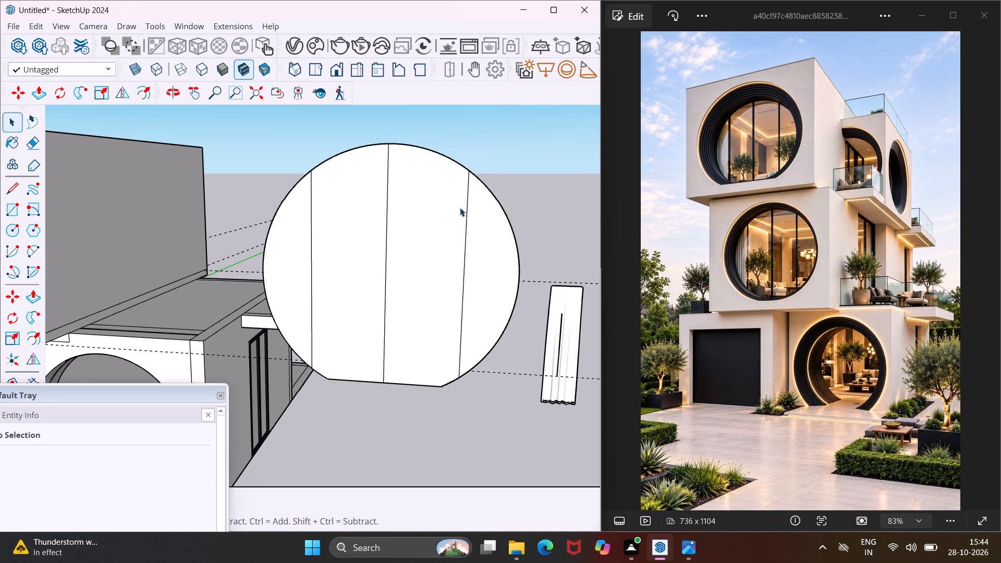
Copy the panel's left vertical line a short distance toward the centre to outline a narrow mullion strip.
scroll(306, 176, "up", 5)
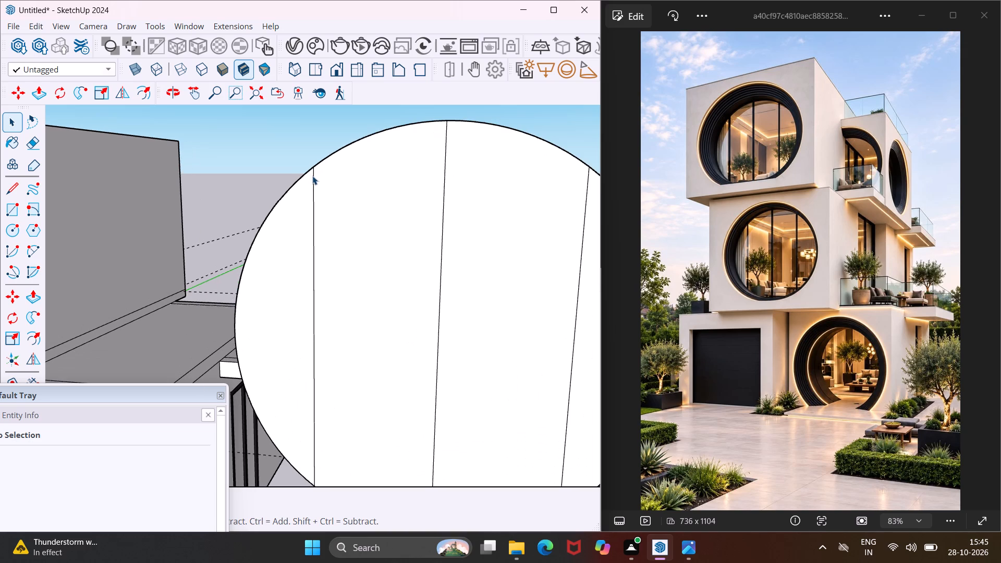
left_click(313, 176)
key("m")
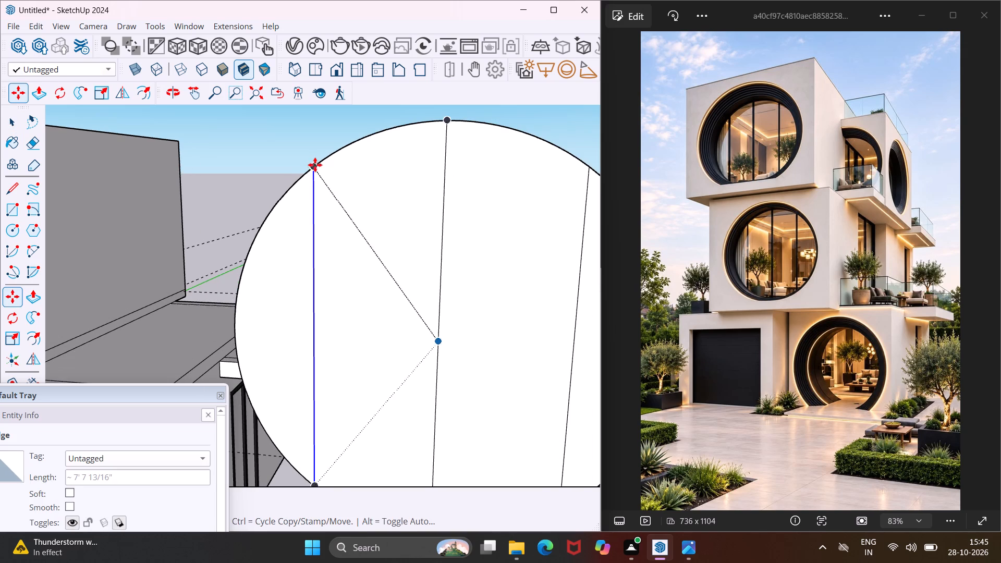
scroll(315, 164, "up", 7)
left_click(310, 170)
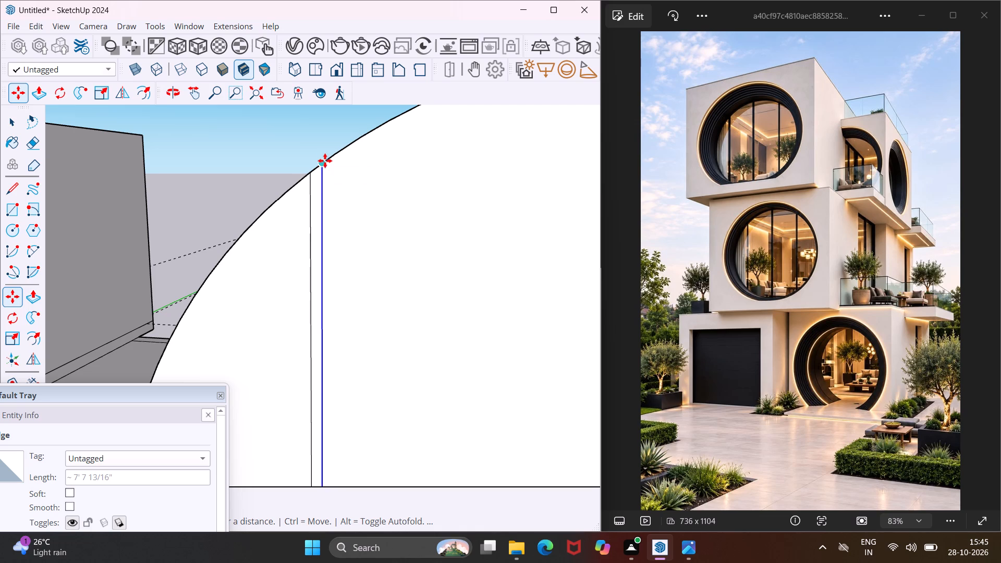
left_click(325, 161)
scroll(216, 262, "down", 6)
key("Escape")
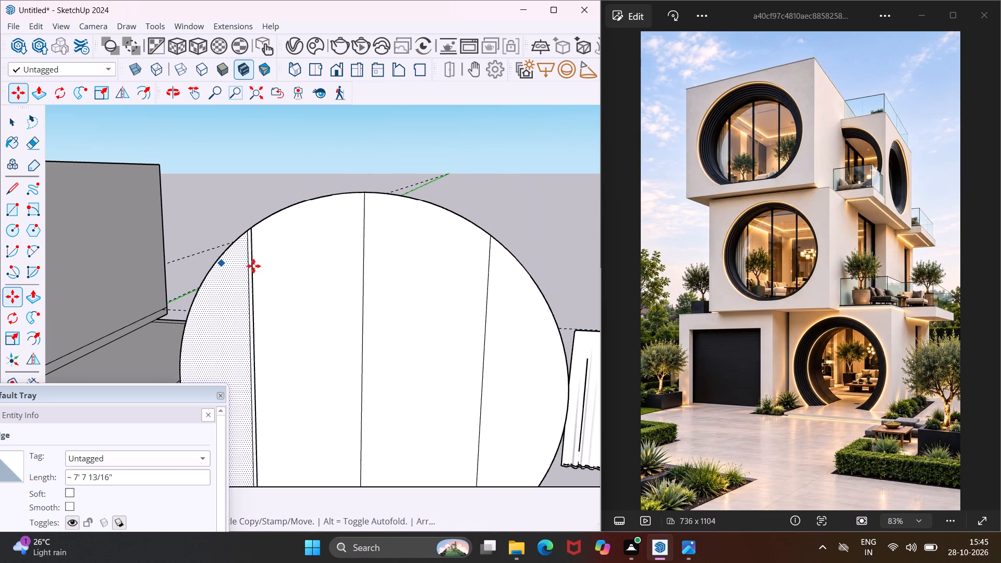
Copy the panel's right vertical line a short distance toward the centre to outline a matching narrow mullion strip.
scroll(486, 244, "up", 3)
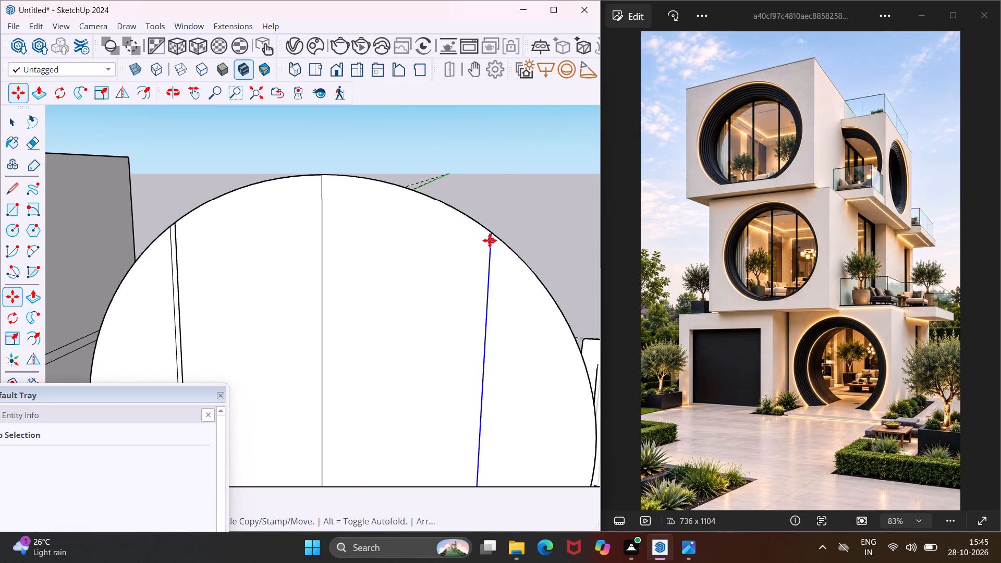
key("Escape")
key("space")
scroll(490, 236, "up", 4)
left_click(492, 234)
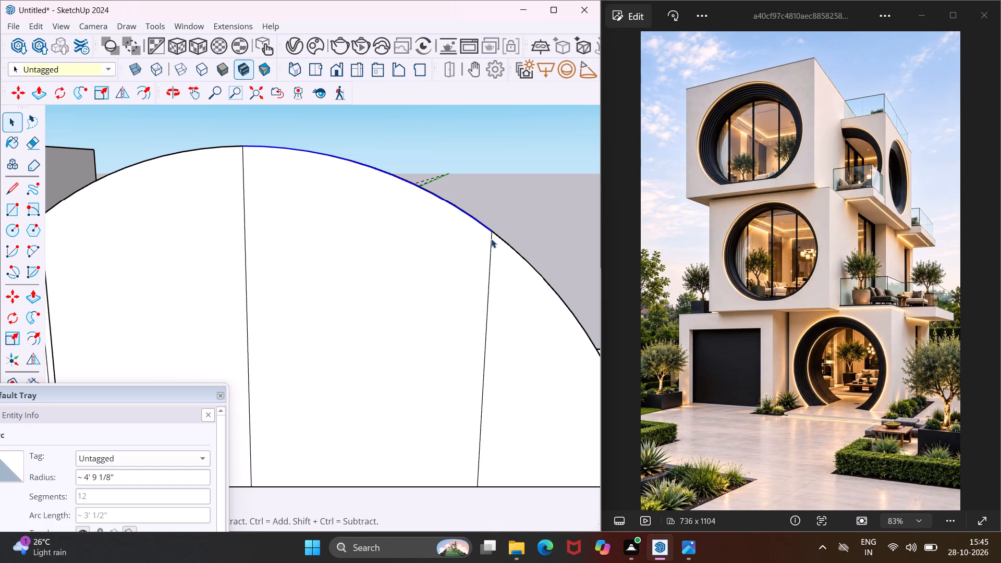
left_click(491, 239)
key("m")
scroll(491, 234, "up", 6)
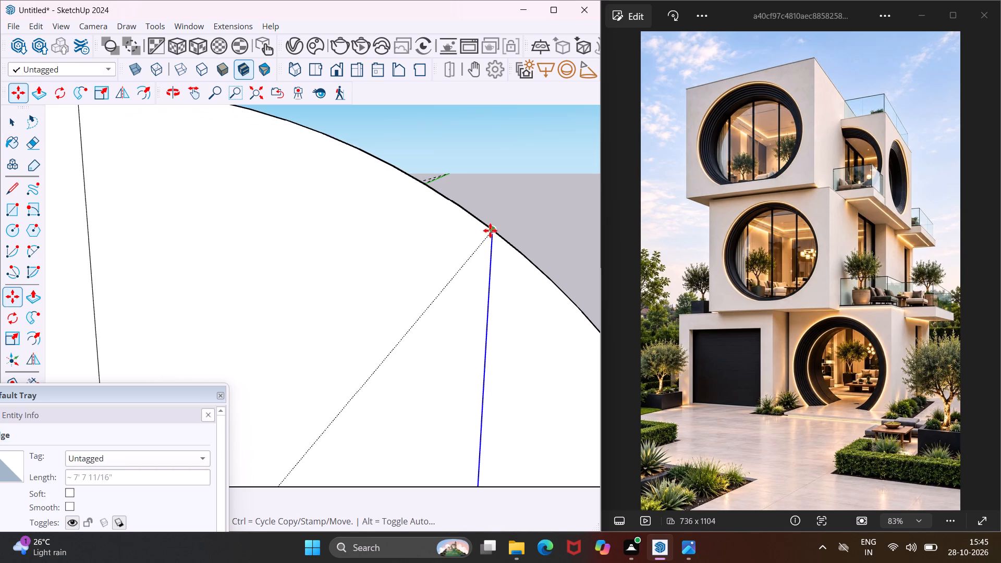
left_click(490, 229)
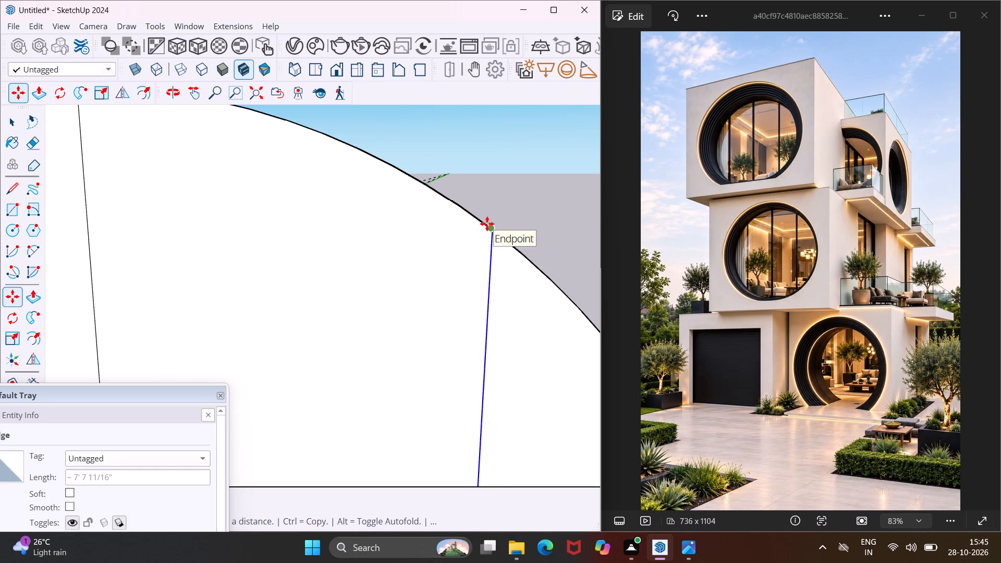
left_click(479, 221)
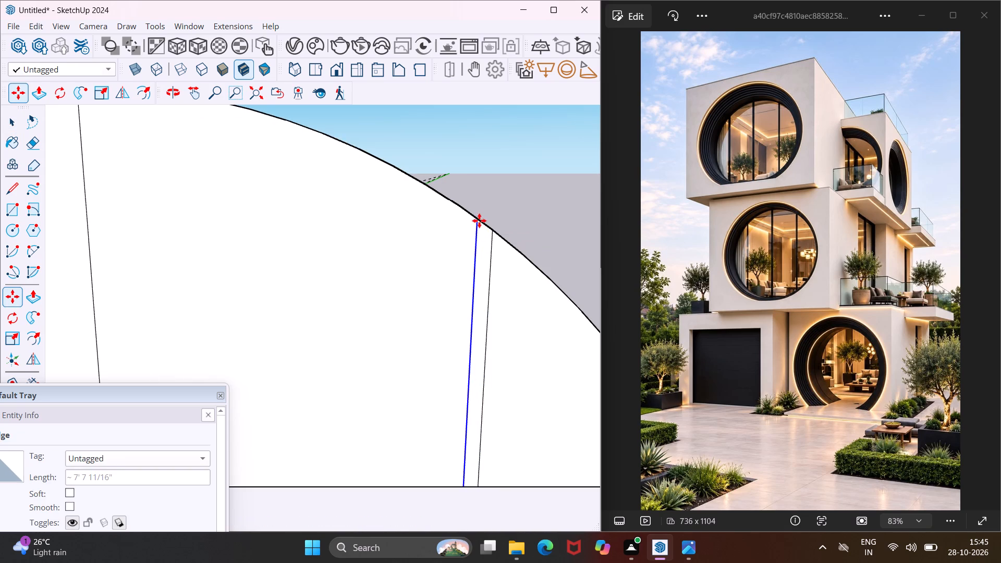
key("Escape")
key("space")
scroll(447, 187, "down", 7)
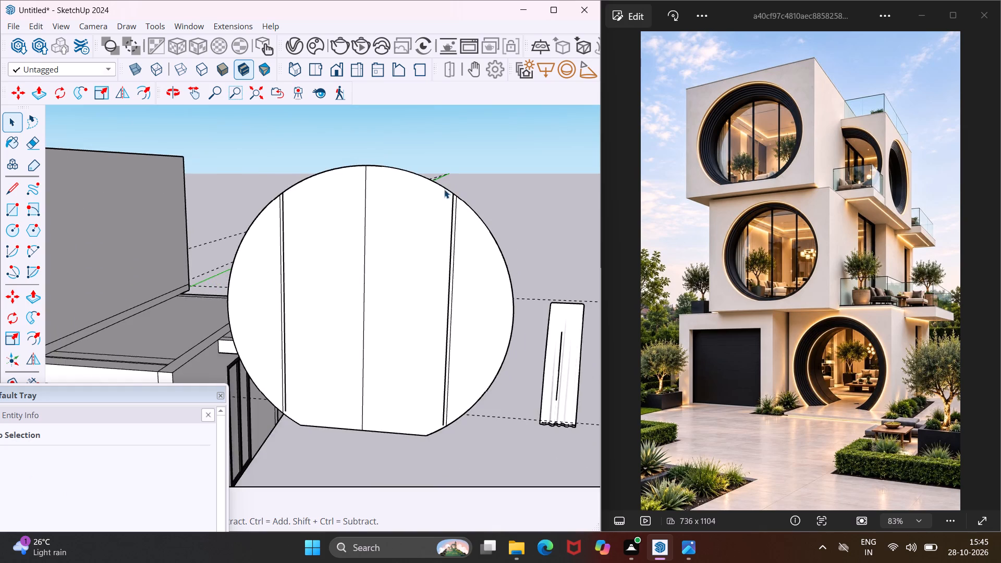
Extend the left mullion strip's inner line down to meet the panel's lower arc.
scroll(444, 189, "down", 4)
scroll(328, 353, "up", 11)
middle_click_drag(325, 355, 318, 336)
key("l")
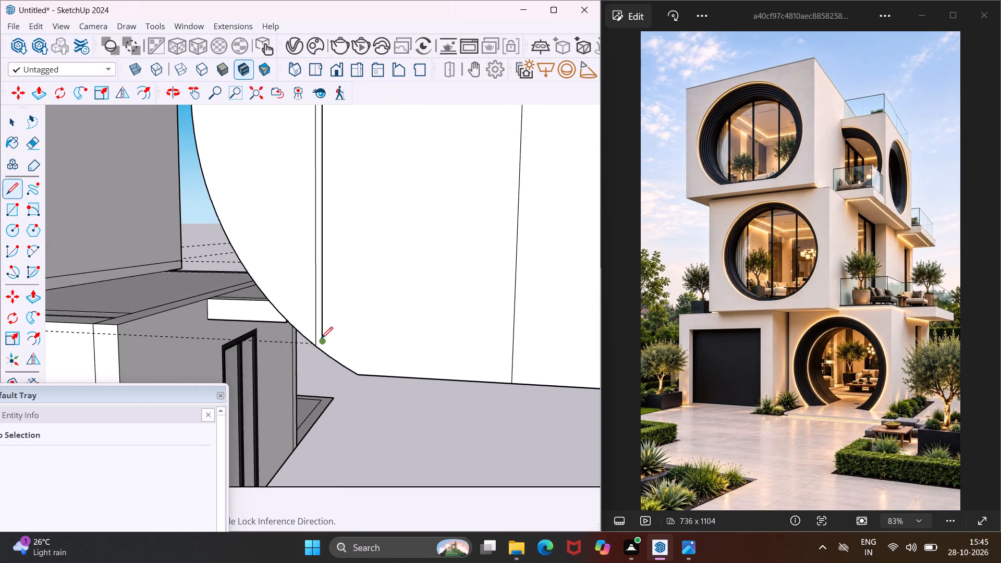
scroll(323, 342, "up", 9)
middle_click_drag(323, 342, 342, 230)
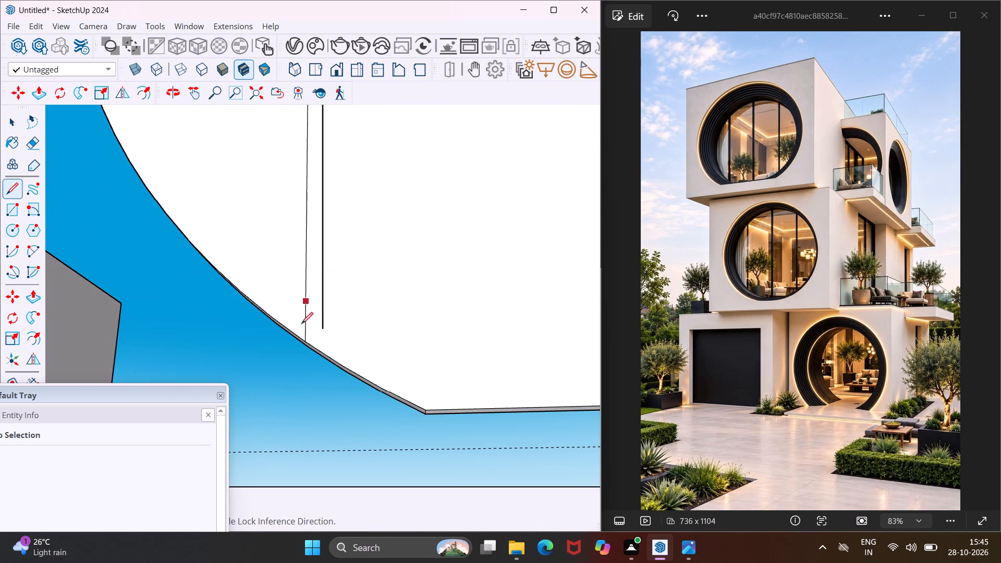
scroll(307, 354, "up", 4)
scroll(323, 334, "down", 4)
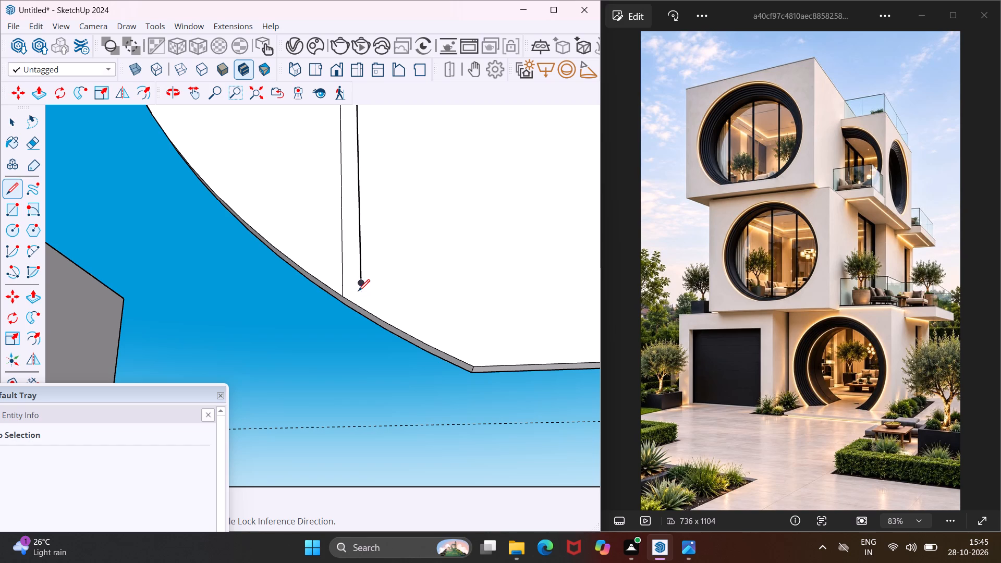
left_click(362, 281)
left_click(362, 307)
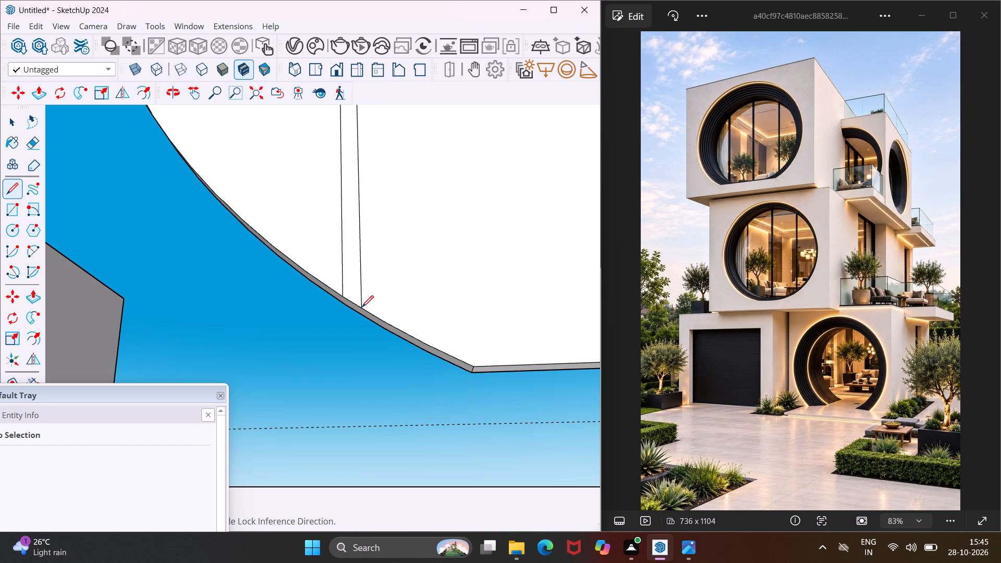
scroll(308, 303, "down", 6)
key("Escape")
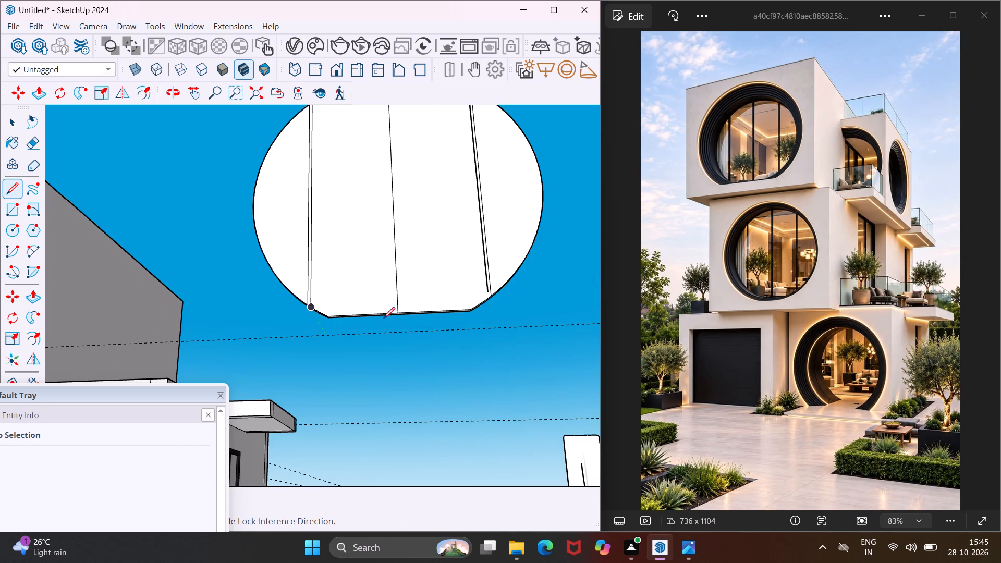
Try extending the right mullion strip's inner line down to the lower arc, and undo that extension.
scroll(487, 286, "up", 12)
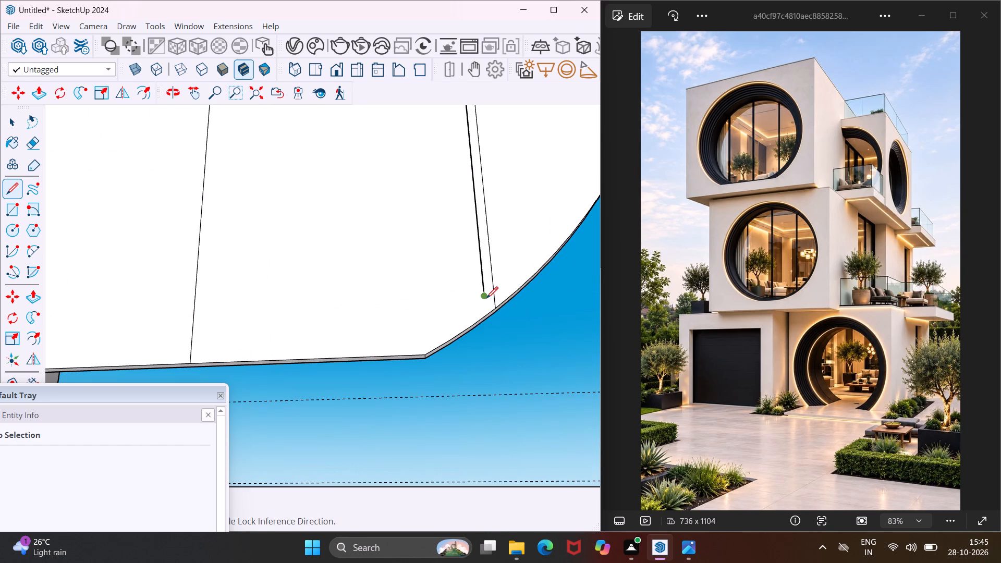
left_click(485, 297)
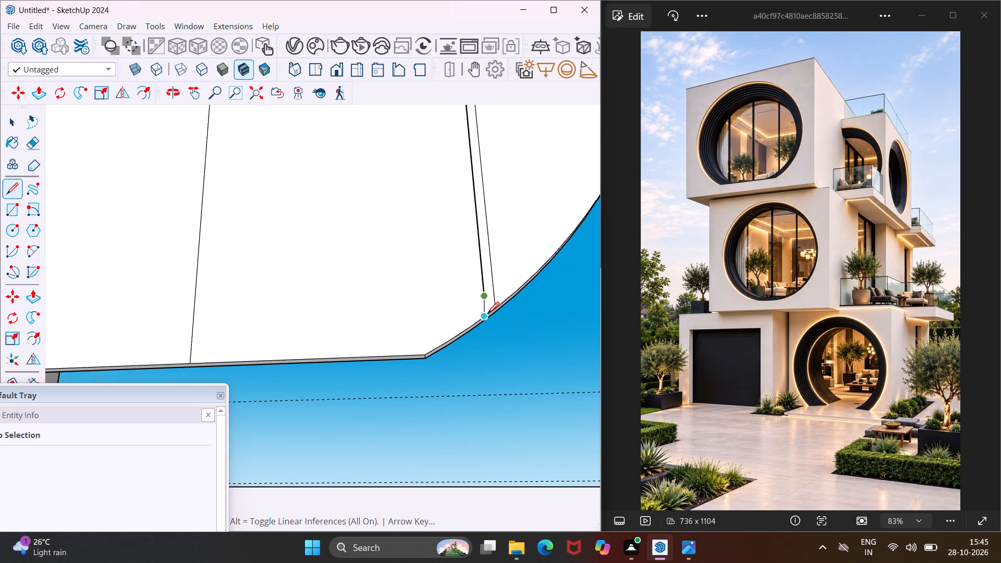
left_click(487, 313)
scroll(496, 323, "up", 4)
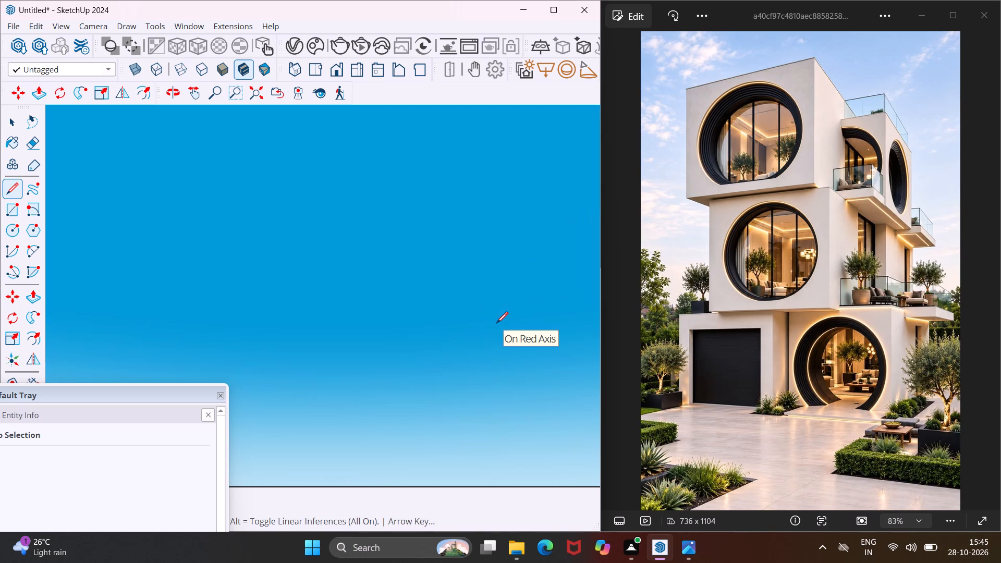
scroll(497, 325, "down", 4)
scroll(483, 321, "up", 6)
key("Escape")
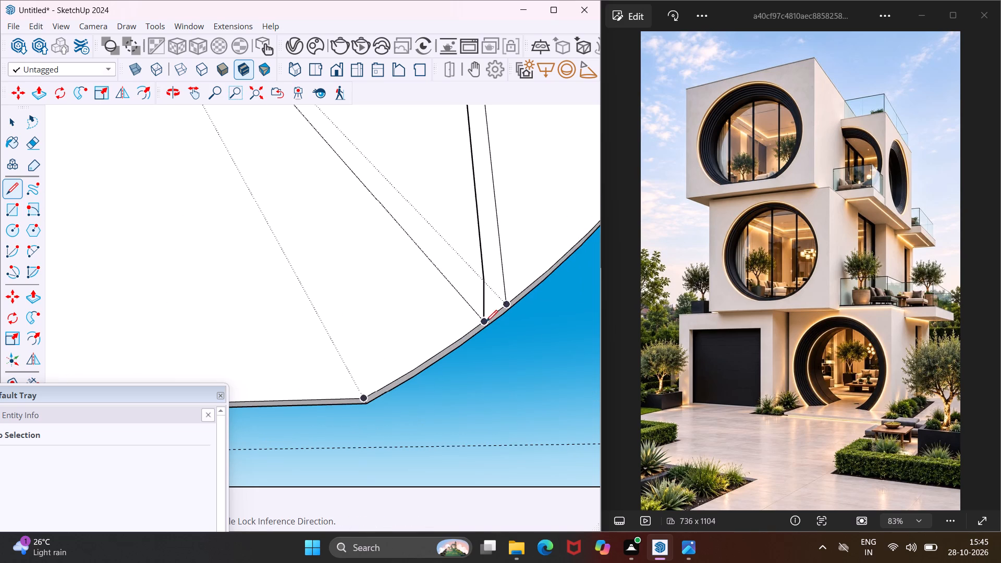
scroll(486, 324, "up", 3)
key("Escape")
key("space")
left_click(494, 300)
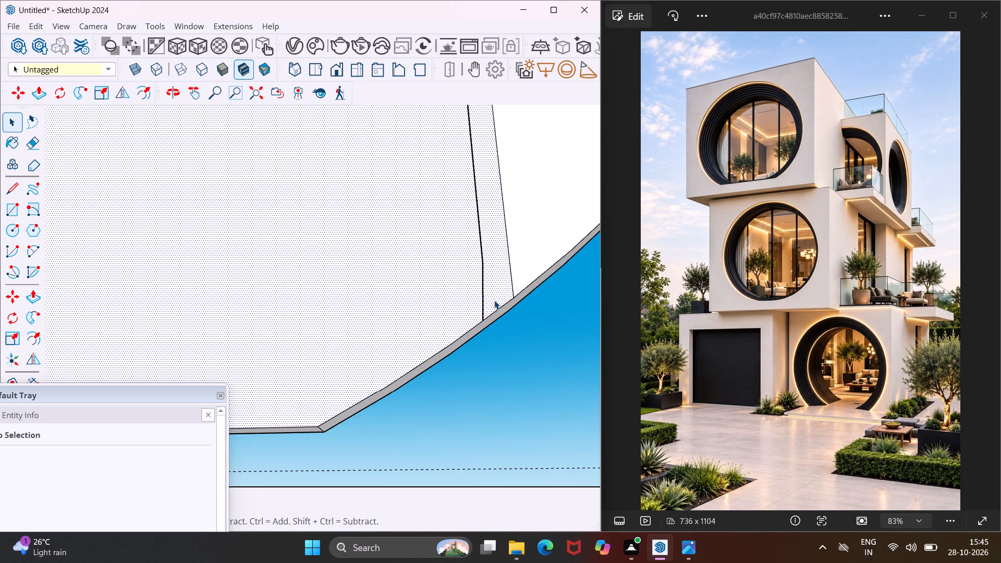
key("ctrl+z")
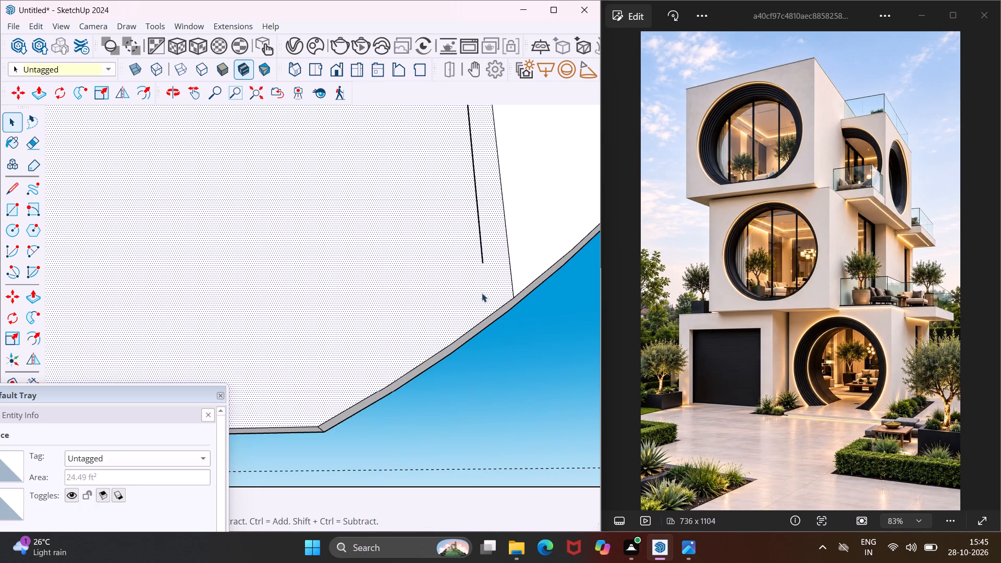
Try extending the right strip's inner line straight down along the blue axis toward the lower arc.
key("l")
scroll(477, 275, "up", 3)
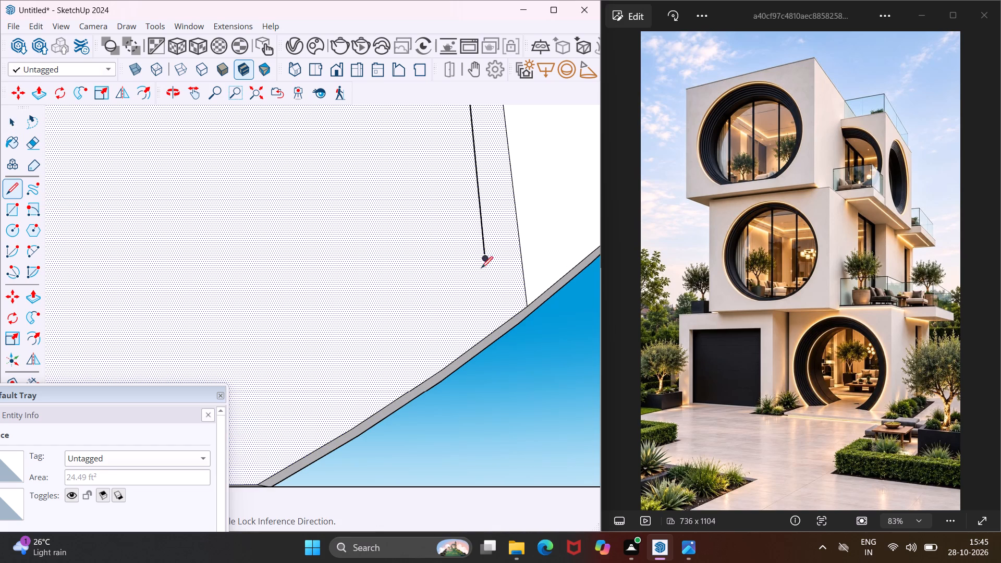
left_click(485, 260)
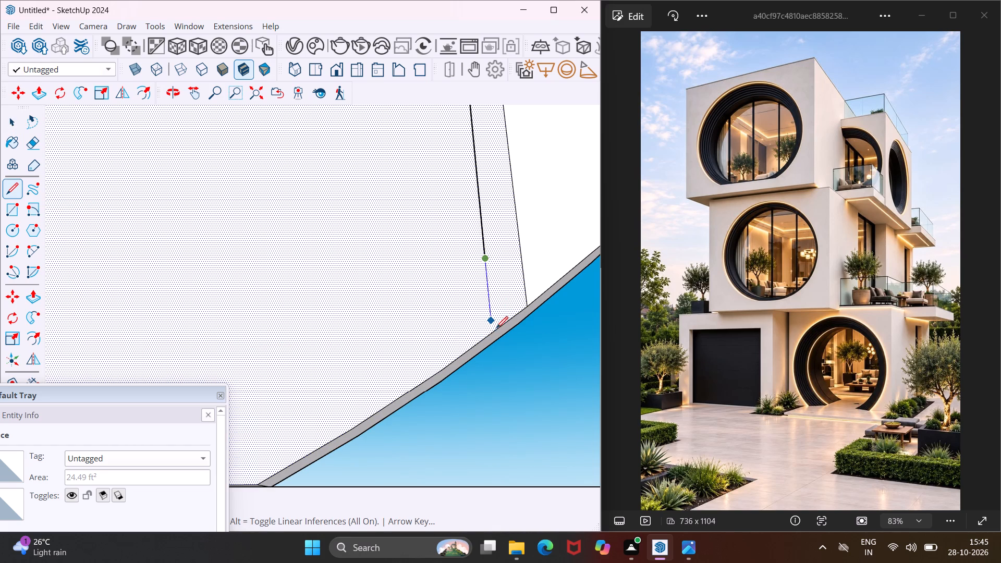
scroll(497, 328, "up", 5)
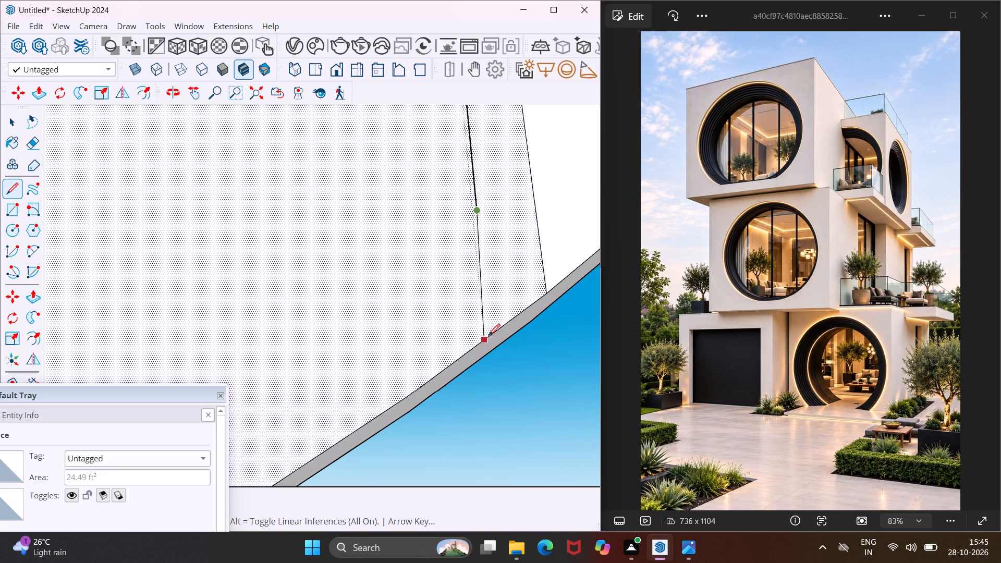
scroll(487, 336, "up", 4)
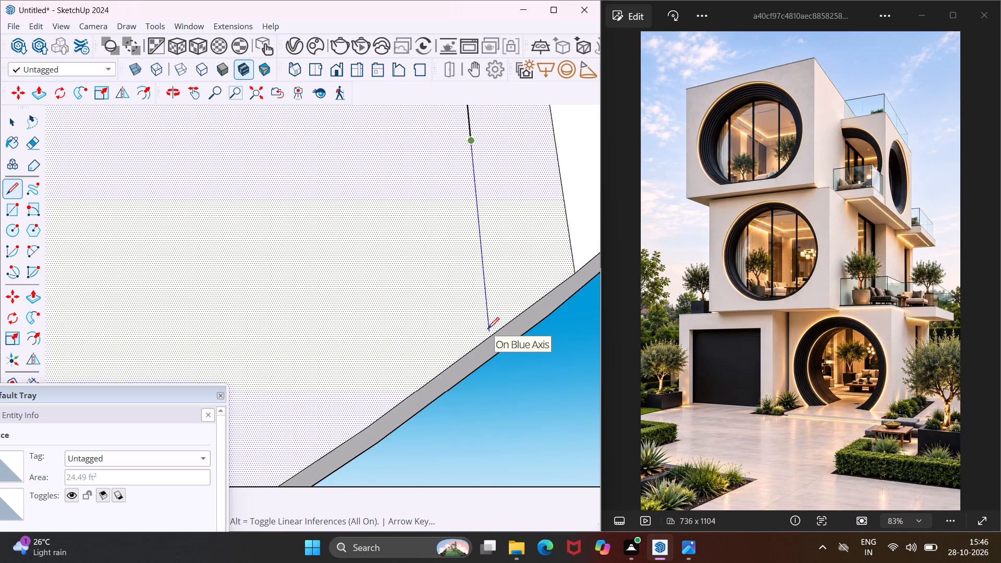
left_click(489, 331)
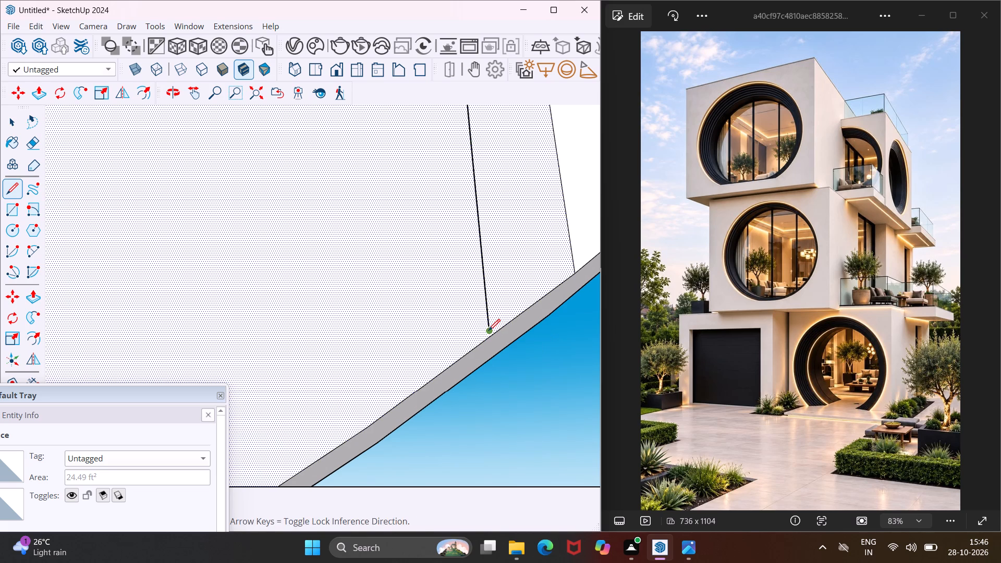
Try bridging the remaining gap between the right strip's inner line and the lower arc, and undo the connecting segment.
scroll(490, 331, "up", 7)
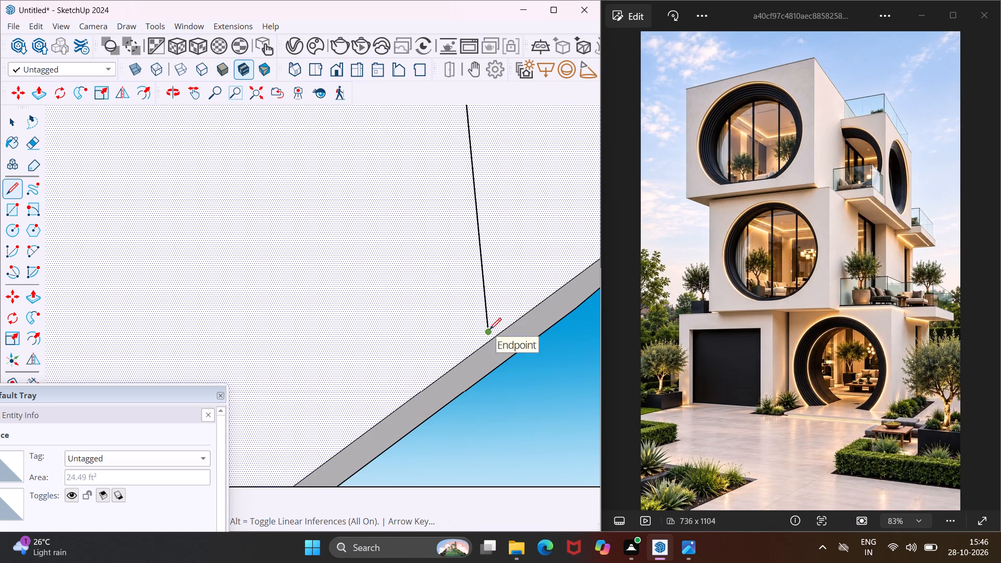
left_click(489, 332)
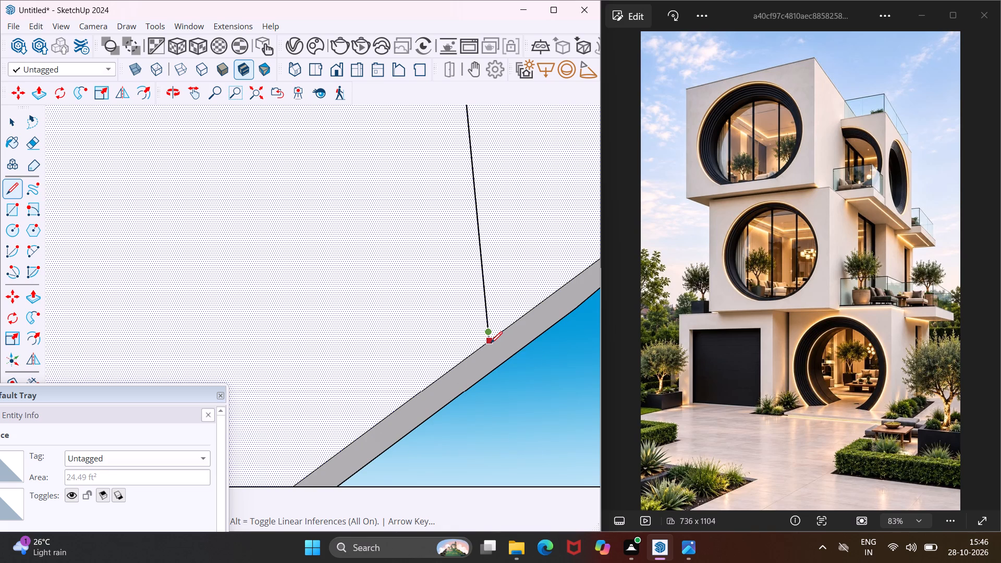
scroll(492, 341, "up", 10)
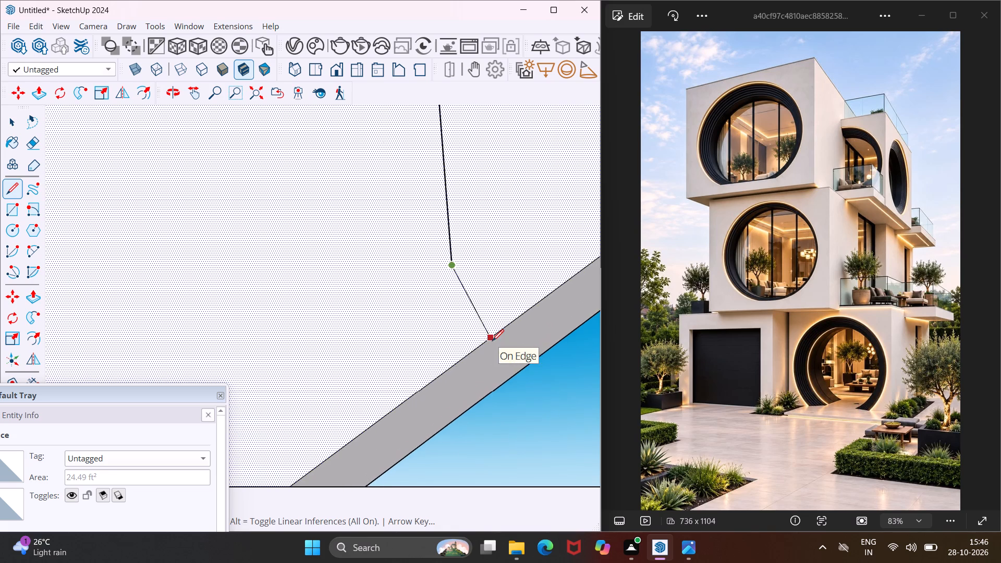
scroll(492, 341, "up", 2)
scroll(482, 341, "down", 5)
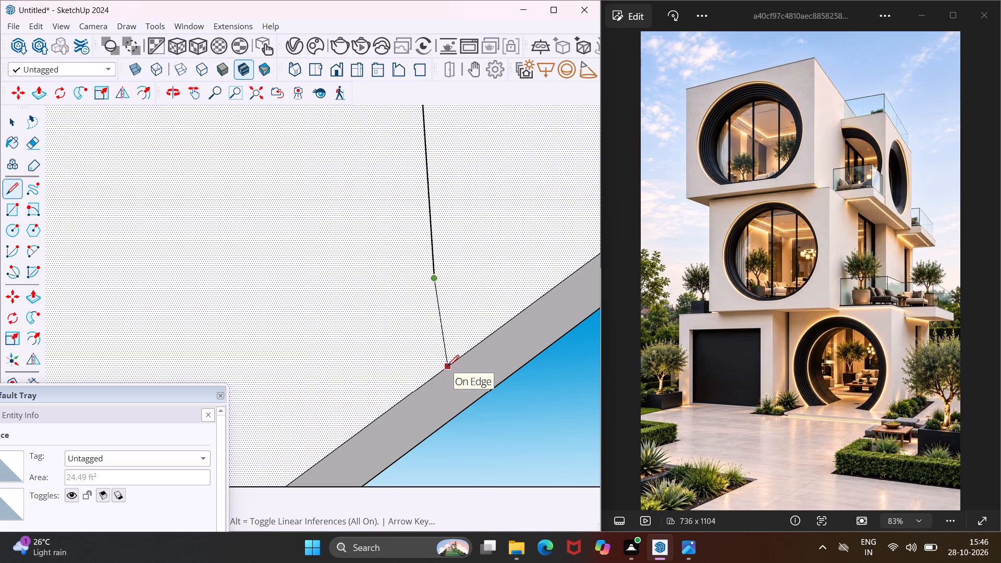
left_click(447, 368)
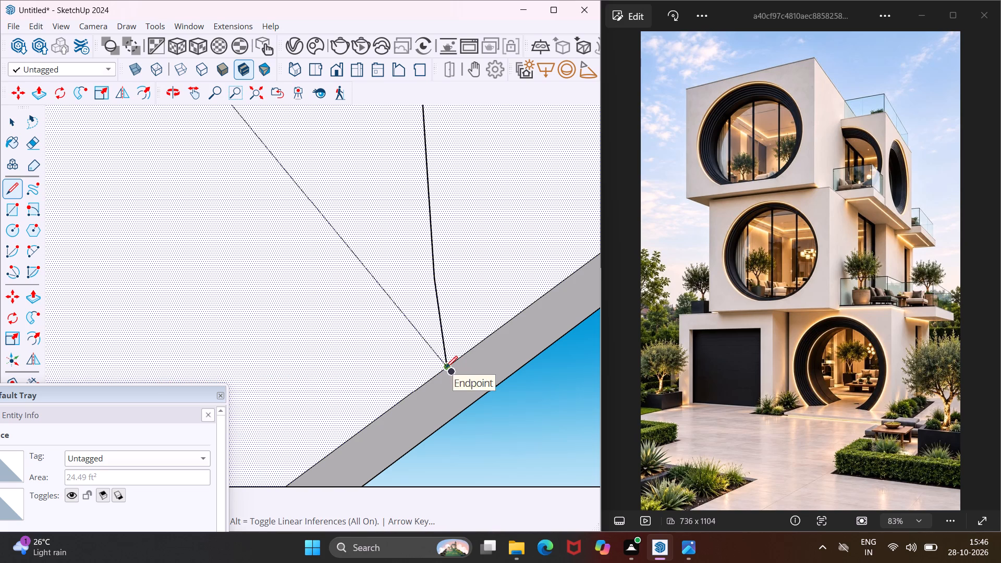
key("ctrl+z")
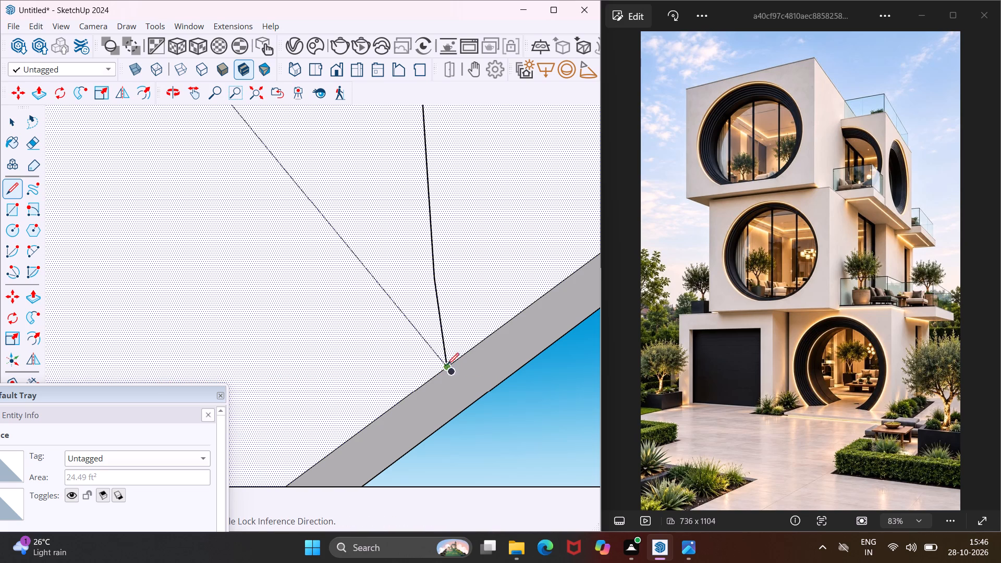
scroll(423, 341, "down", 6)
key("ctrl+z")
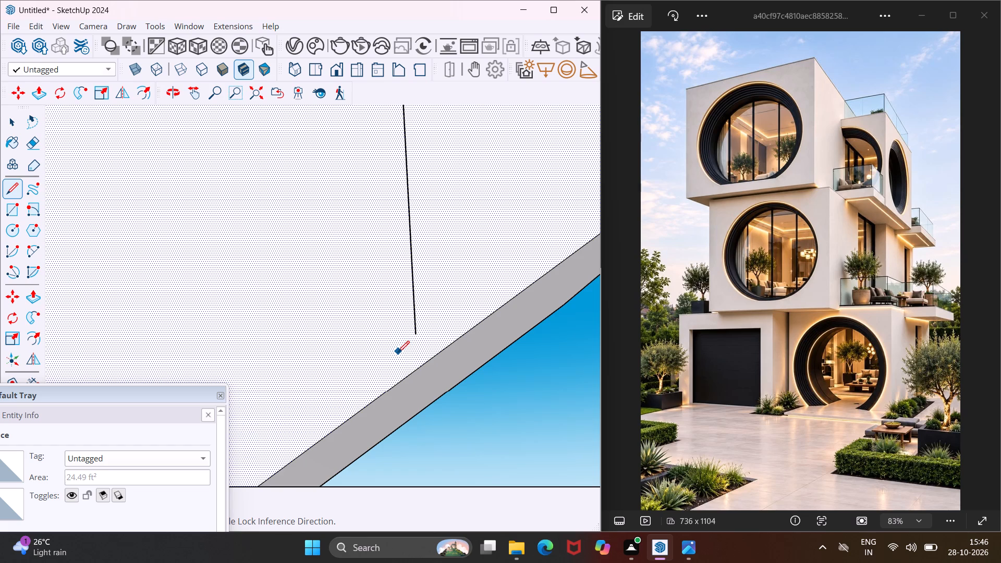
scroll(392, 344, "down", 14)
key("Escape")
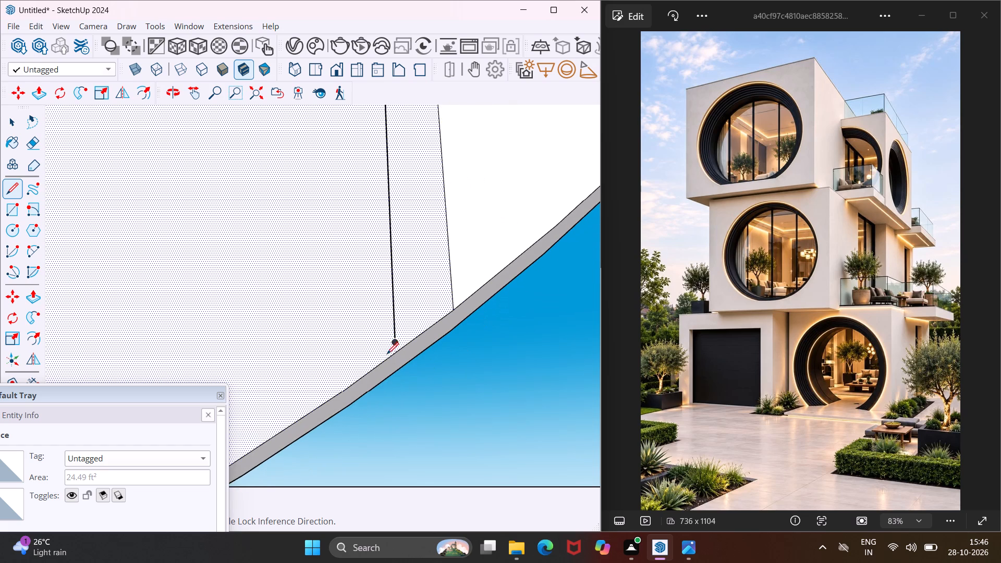
Erase the right mullion strip's inner line together with its short lower extension, keeping the outer line.
key("space")
key("e")
left_click(393, 321)
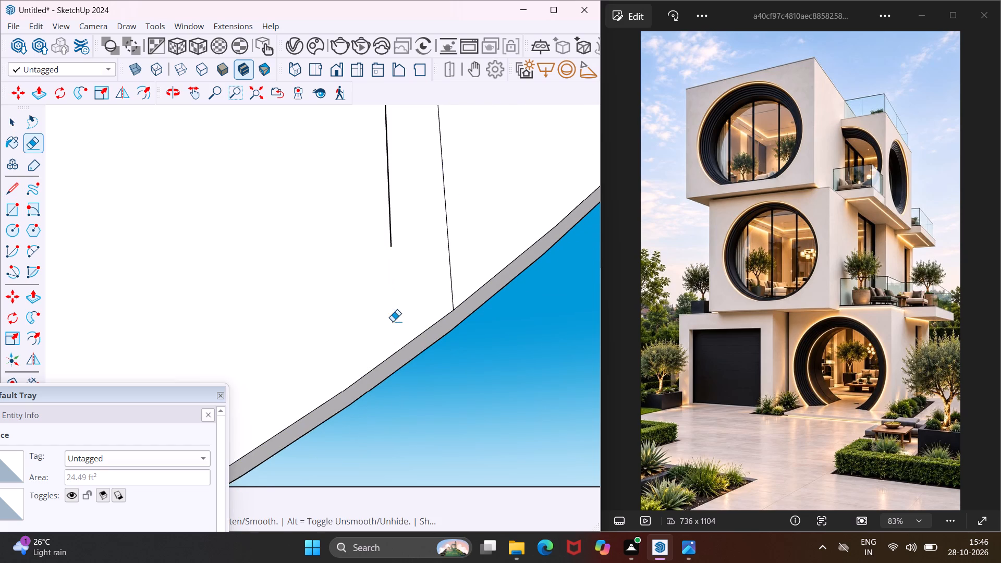
left_click(391, 239)
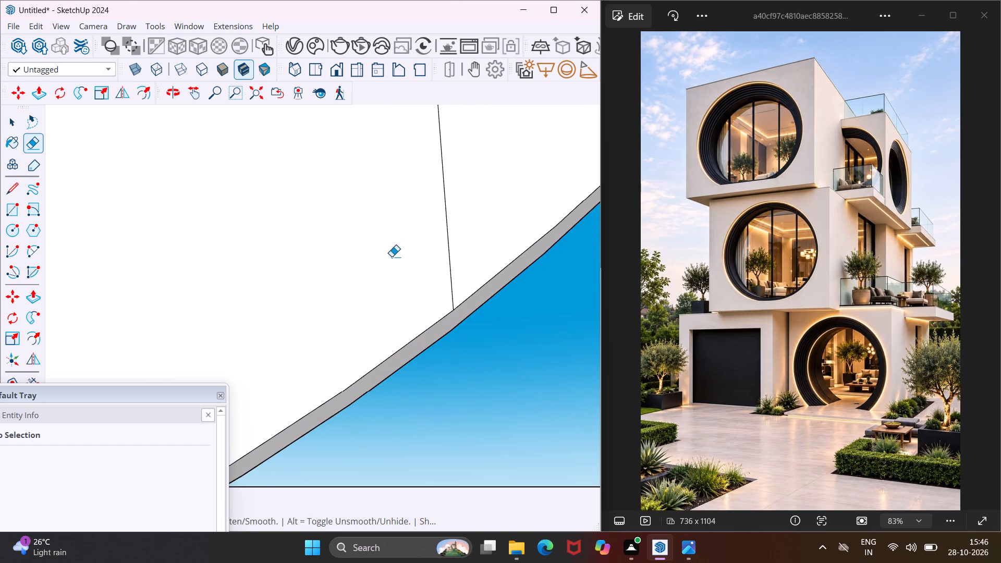
middle_click_drag(390, 260, 438, 337)
scroll(400, 299, "down", 15)
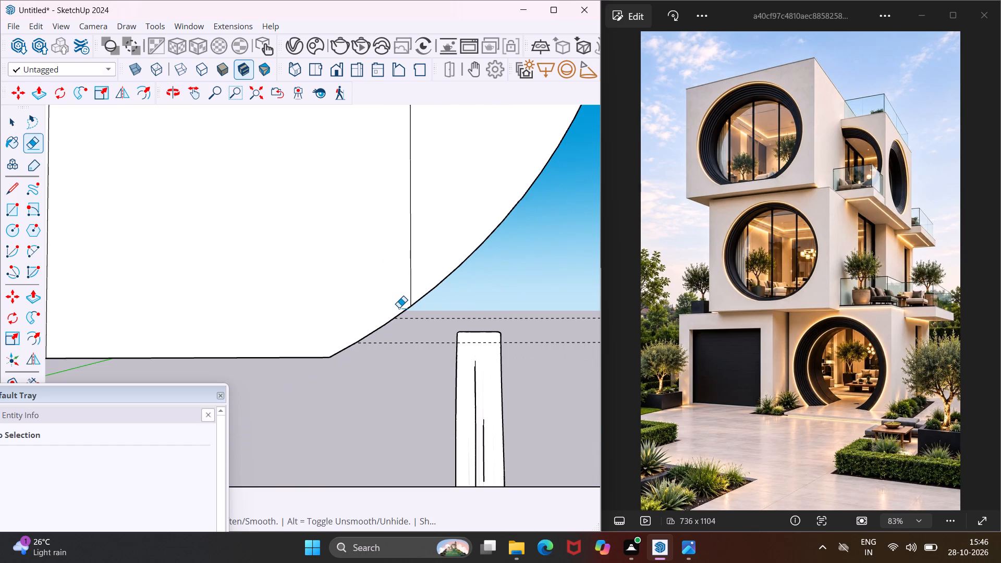
key("Escape")
key("space")
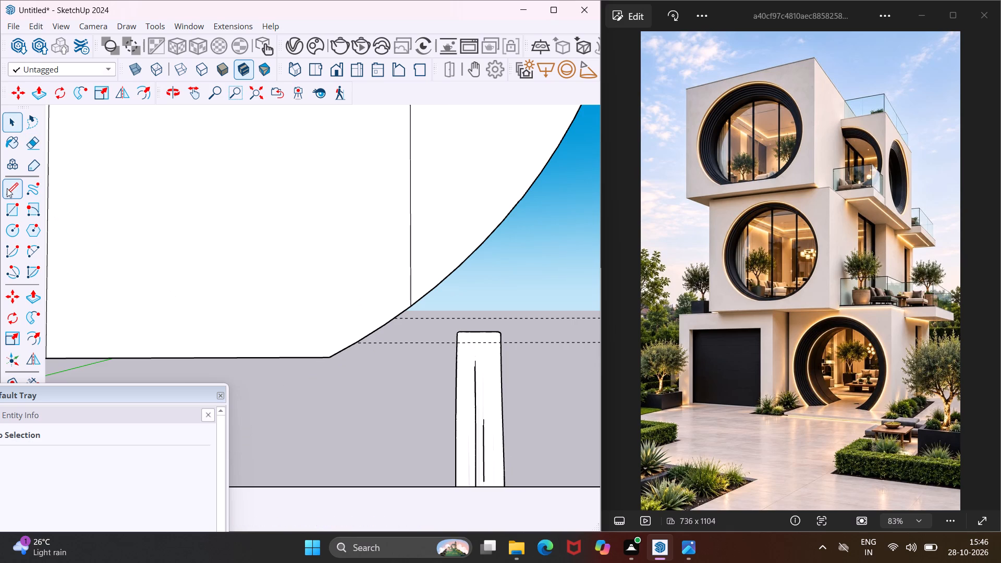
Draw the right mullion strip's inner line straight down along the blue axis from the panel's upper arc to its lower arc.
left_click(10, 189)
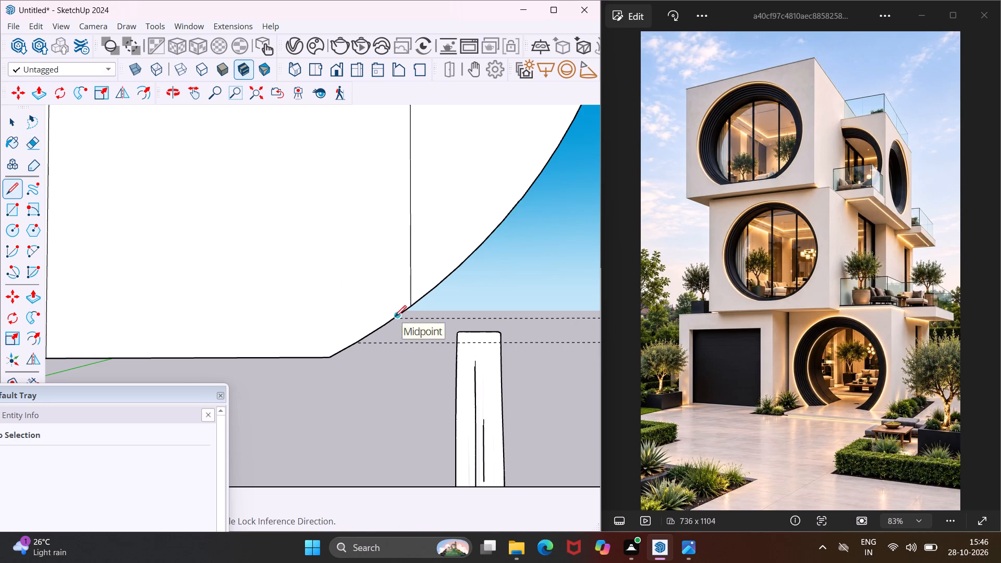
scroll(352, 325, "down", 2)
middle_click_drag(349, 324, 409, 403)
scroll(345, 360, "down", 7)
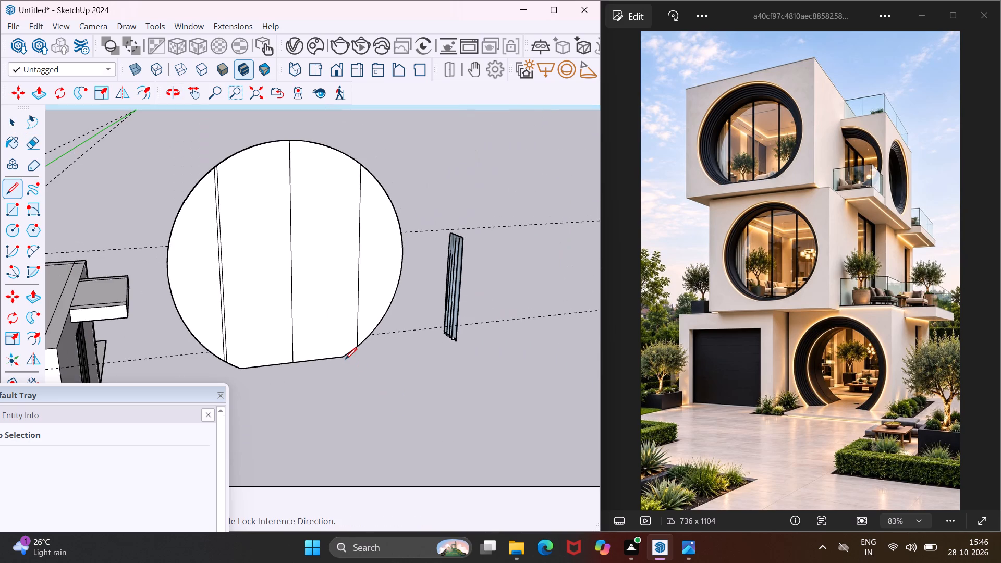
scroll(357, 163, "up", 3)
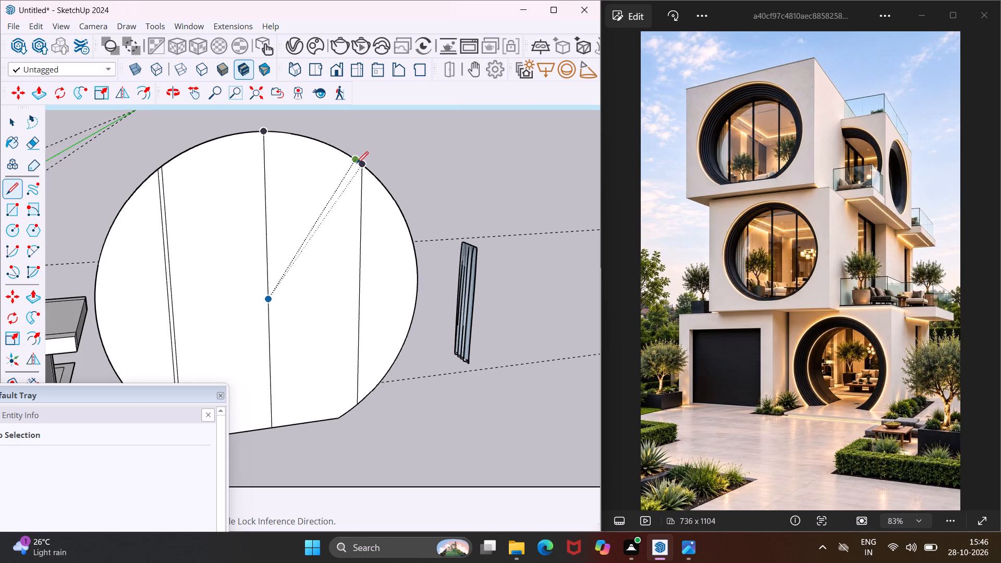
scroll(357, 163, "up", 9)
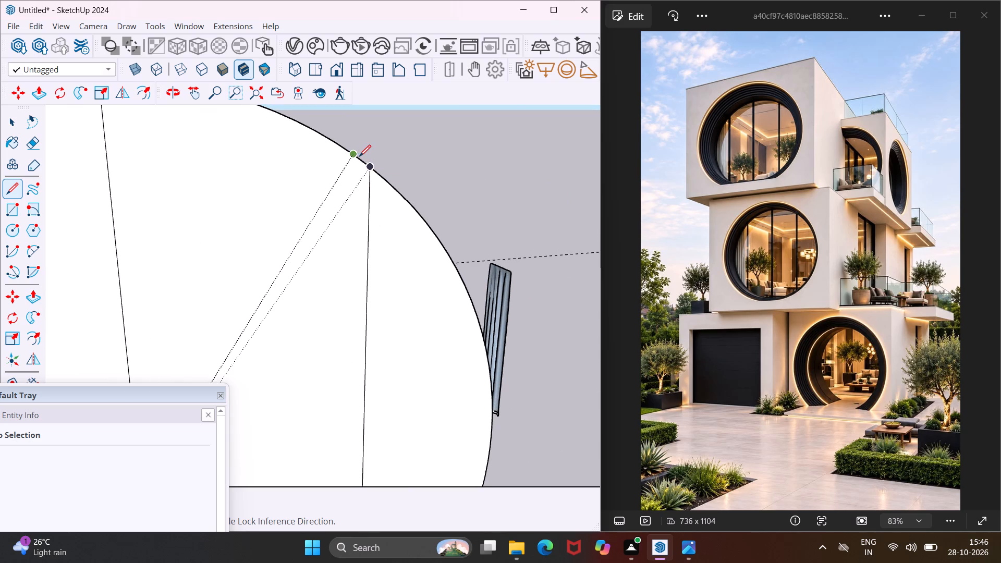
left_click(363, 162)
scroll(357, 219, "down", 3)
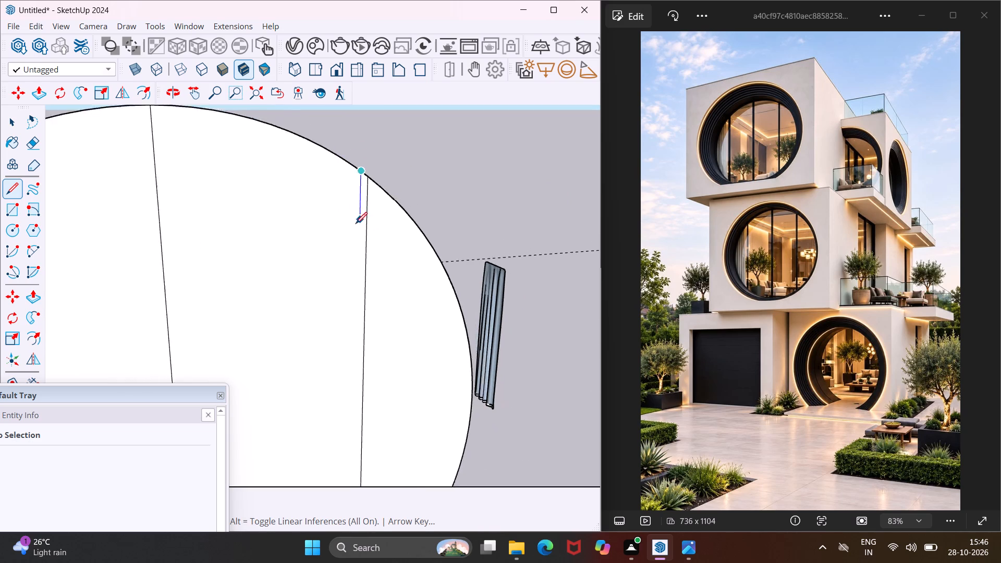
scroll(356, 224, "down", 9)
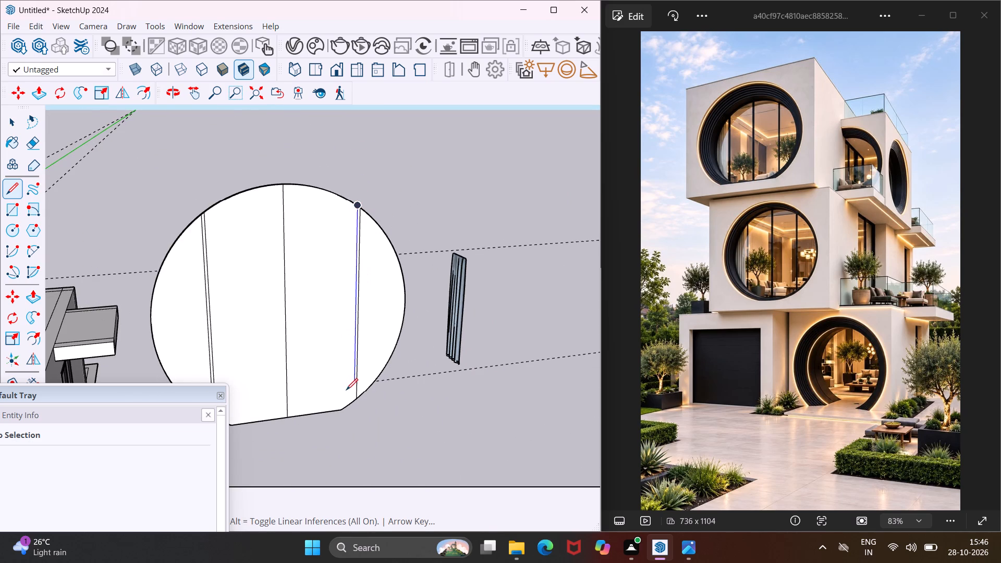
scroll(351, 403, "up", 7)
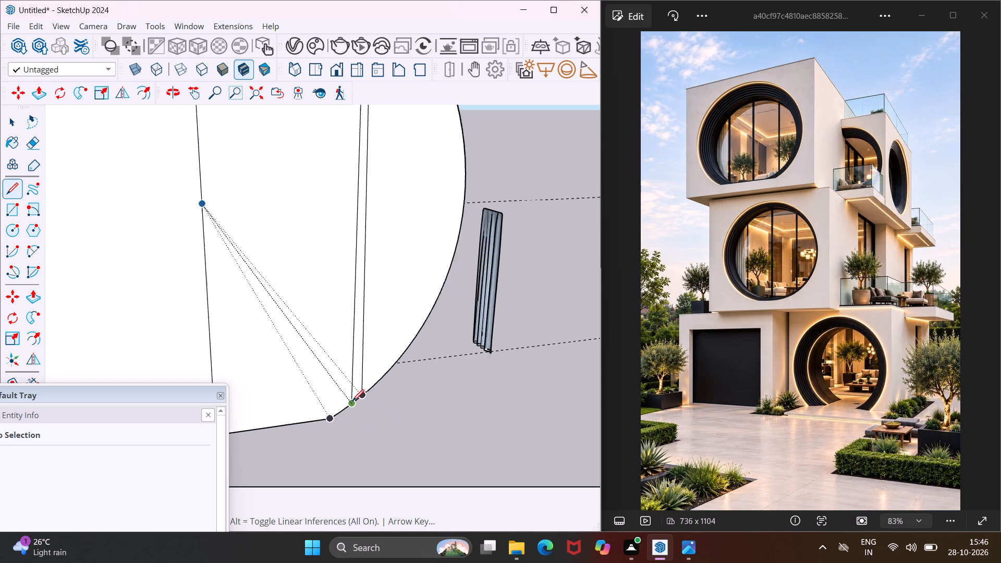
scroll(352, 401, "up", 5)
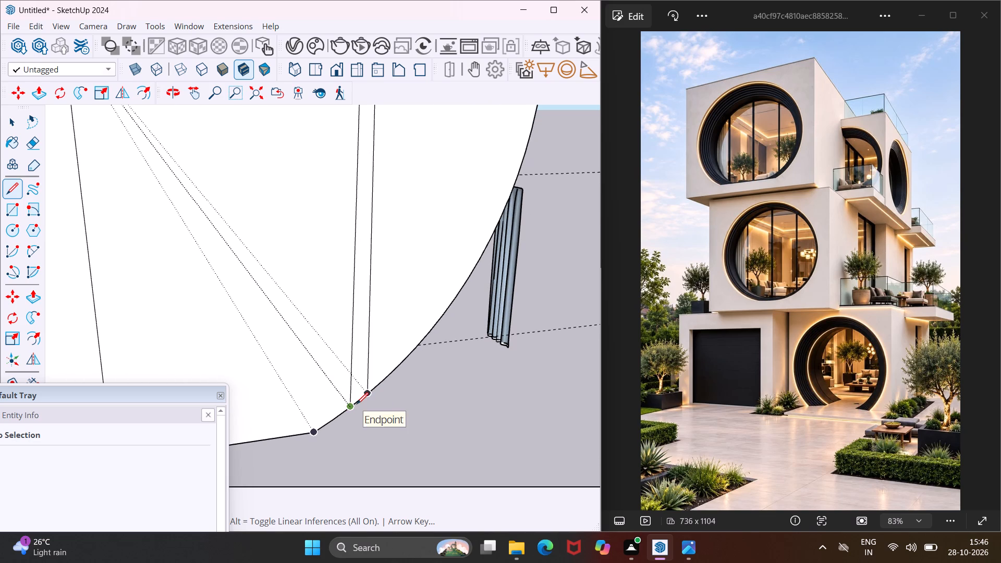
left_click(358, 400)
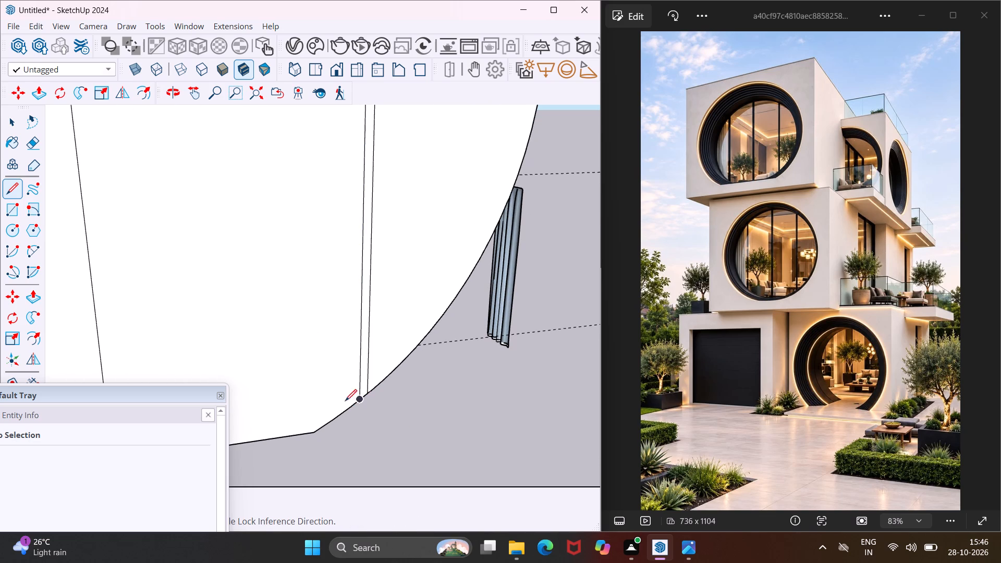
key("Escape")
key("Escape")
Draw a second vertical line just beside the panel's centre line, from the top arc to the flat bottom edge, forming the middle mullion strip.
scroll(394, 417, "down", 11)
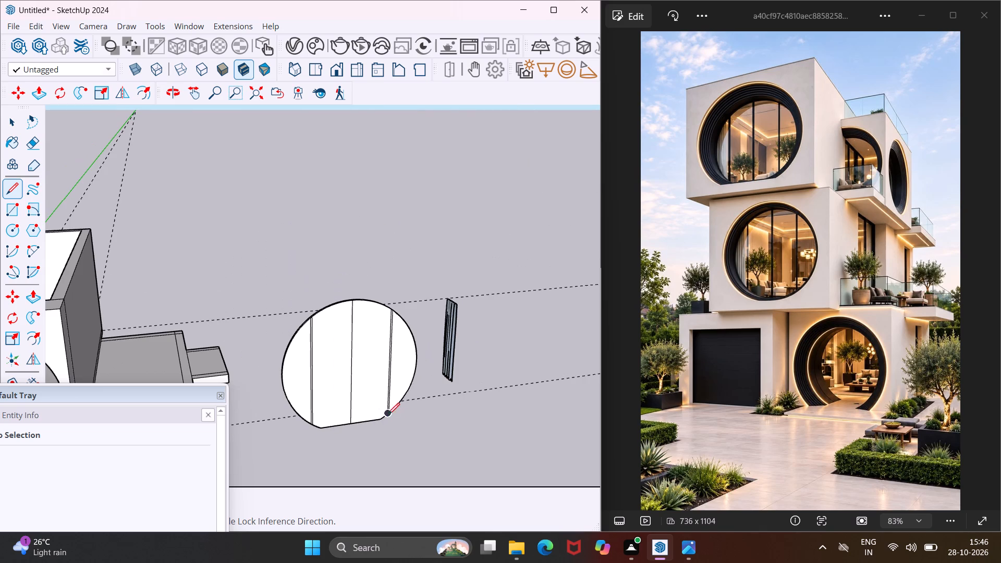
scroll(345, 303, "up", 14)
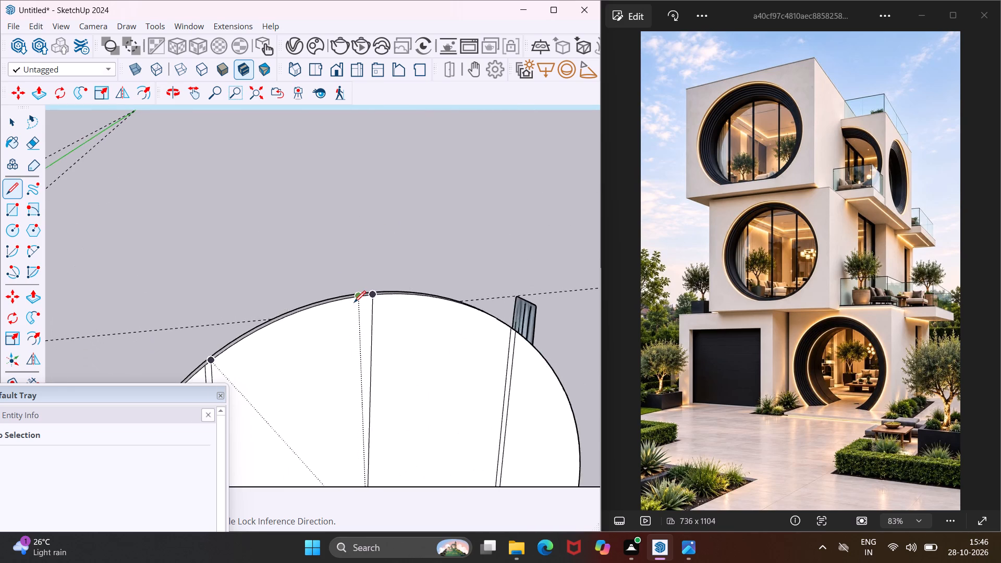
scroll(354, 302, "up", 7)
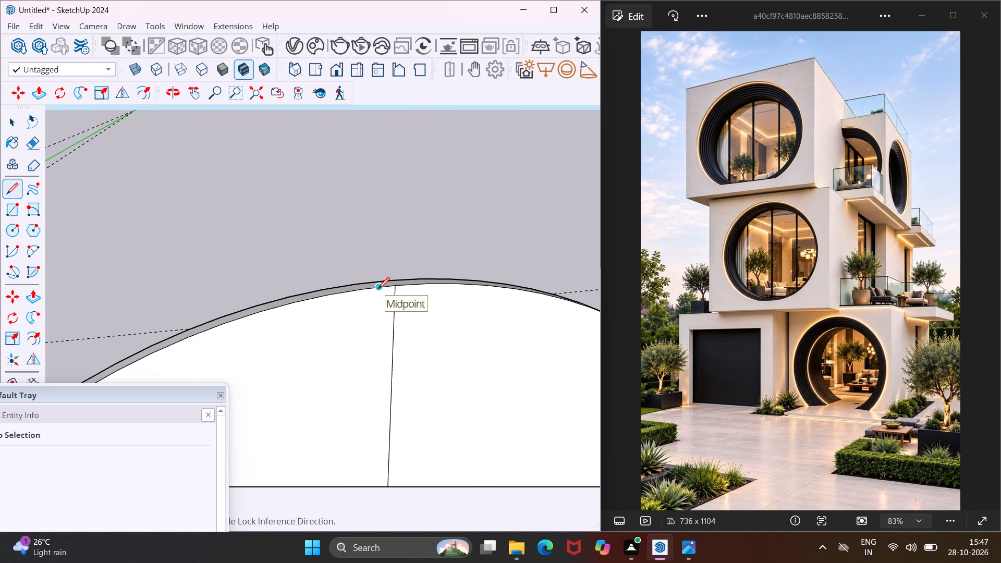
left_click(378, 289)
scroll(379, 361, "down", 16)
middle_click_drag(375, 370, 359, 323)
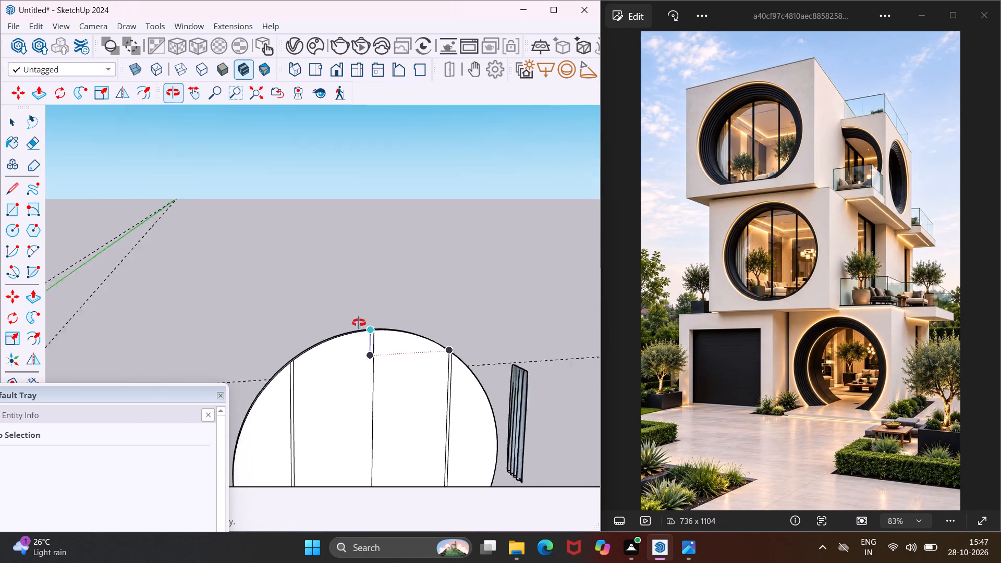
middle_click_drag(359, 323, 341, 258)
scroll(341, 256, "down", 6)
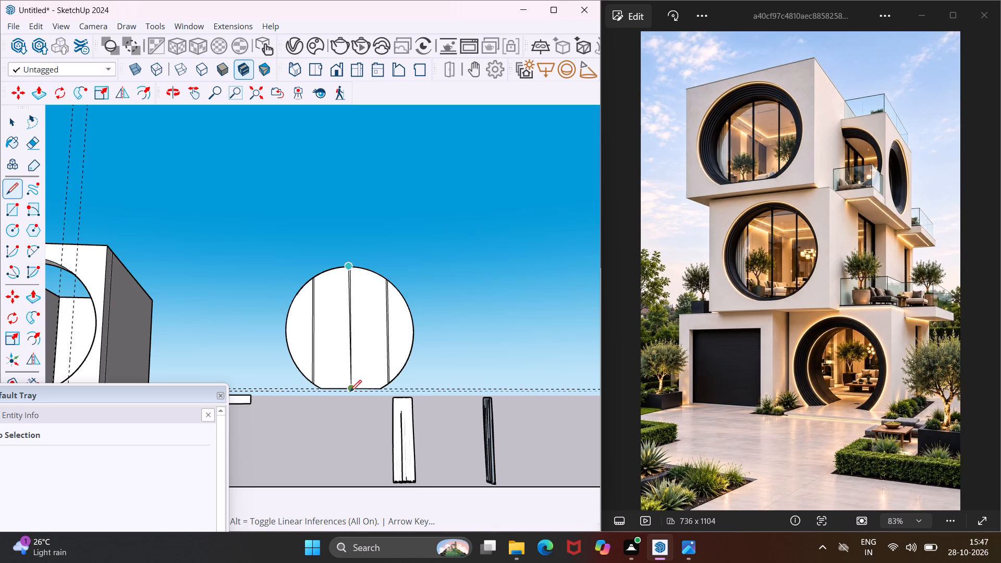
scroll(350, 391, "up", 12)
scroll(349, 373, "down", 4)
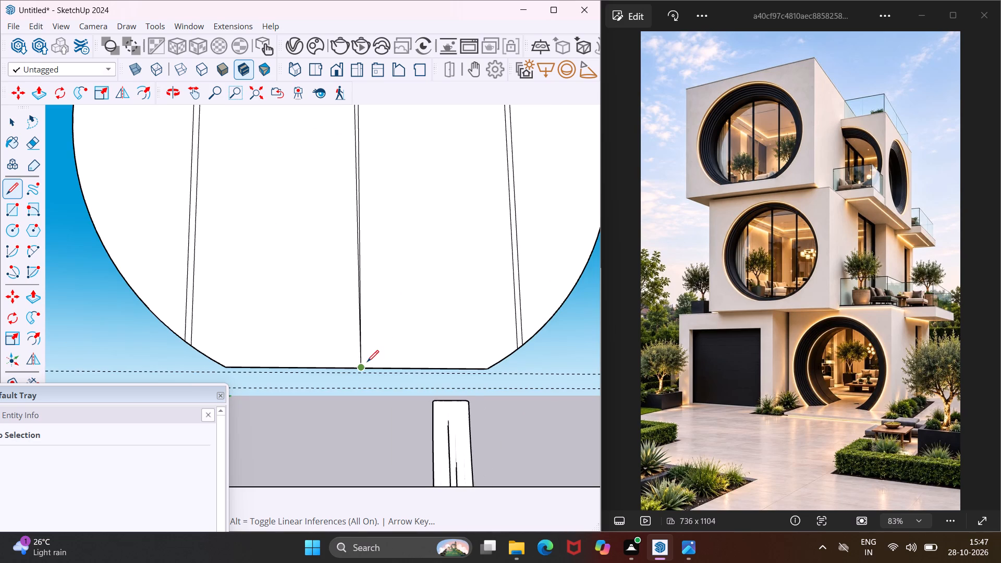
left_click(350, 369)
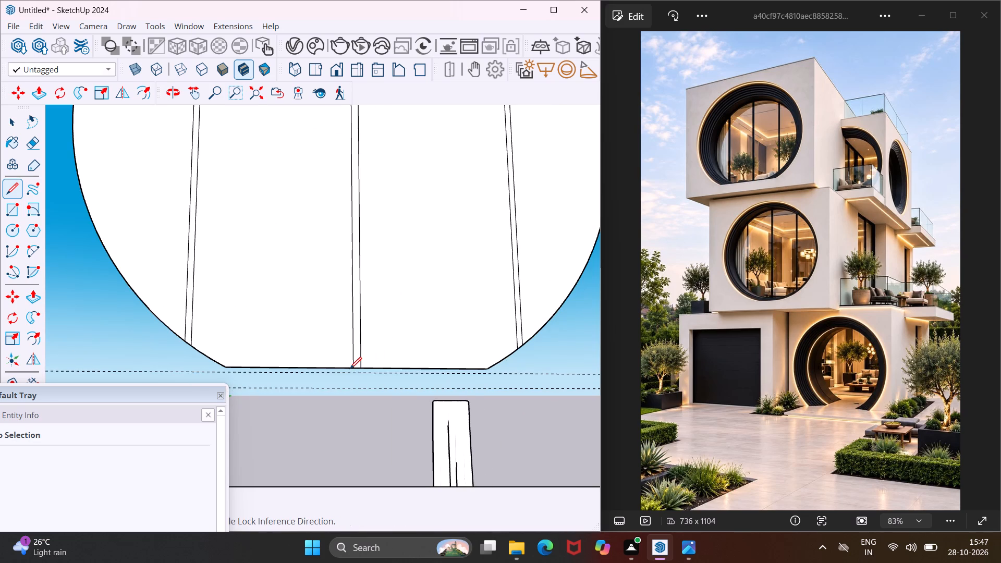
key("Escape")
Push/Pull the left mullion strip's face slightly outward from the round window panel.
key("space")
left_click(356, 353)
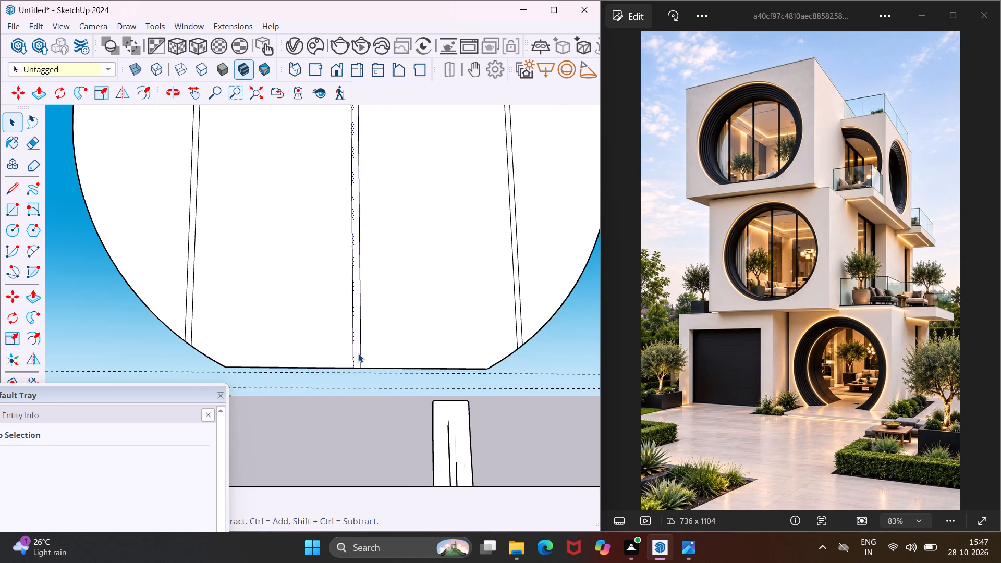
middle_click_drag(358, 353, 425, 433)
scroll(390, 386, "down", 6)
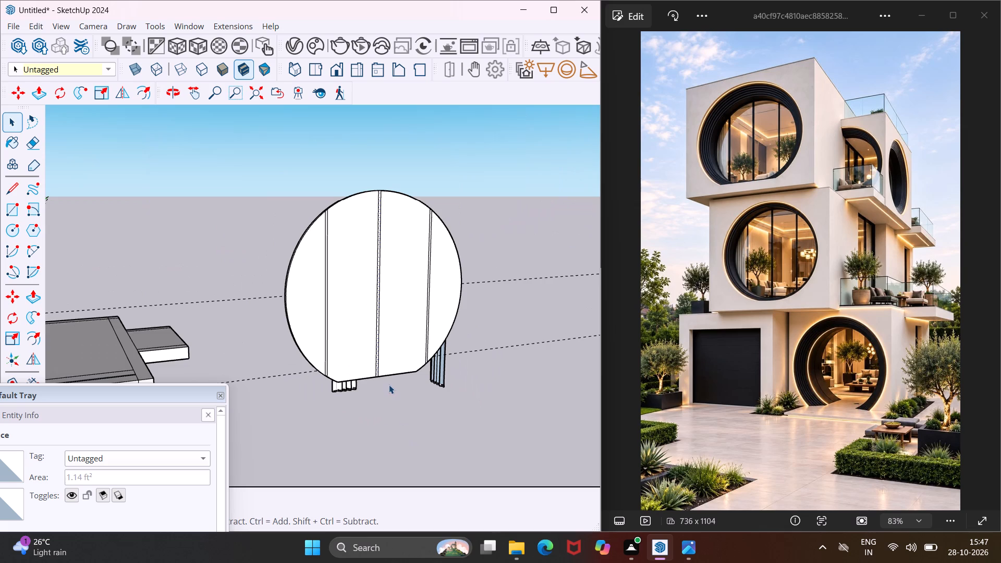
scroll(333, 215, "up", 19)
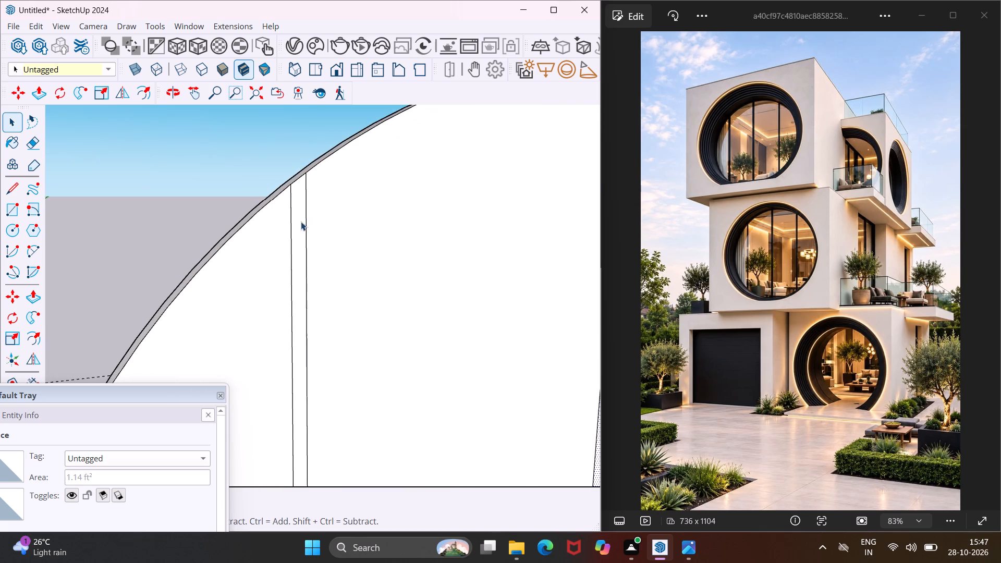
left_click(299, 227)
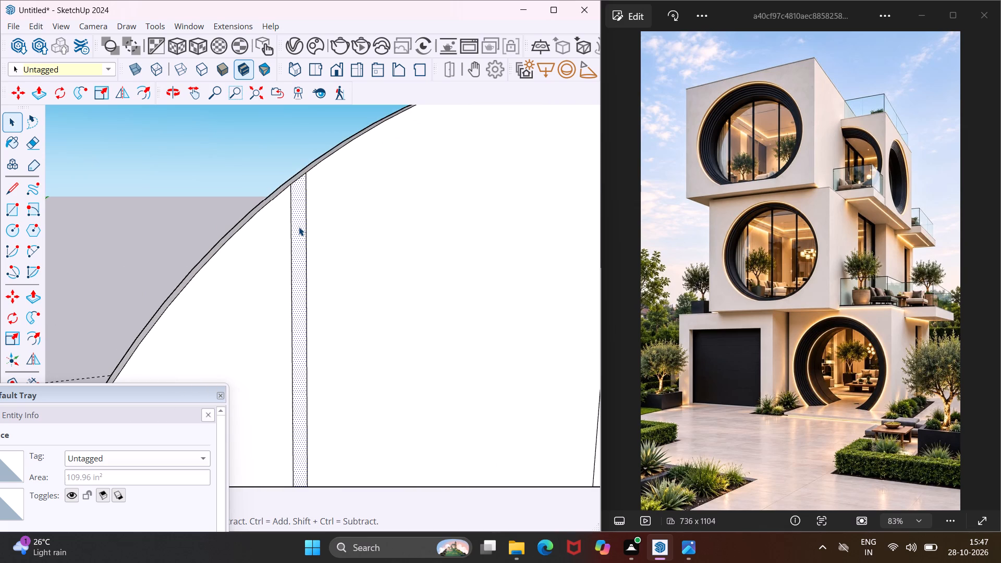
key("p")
left_click(299, 227)
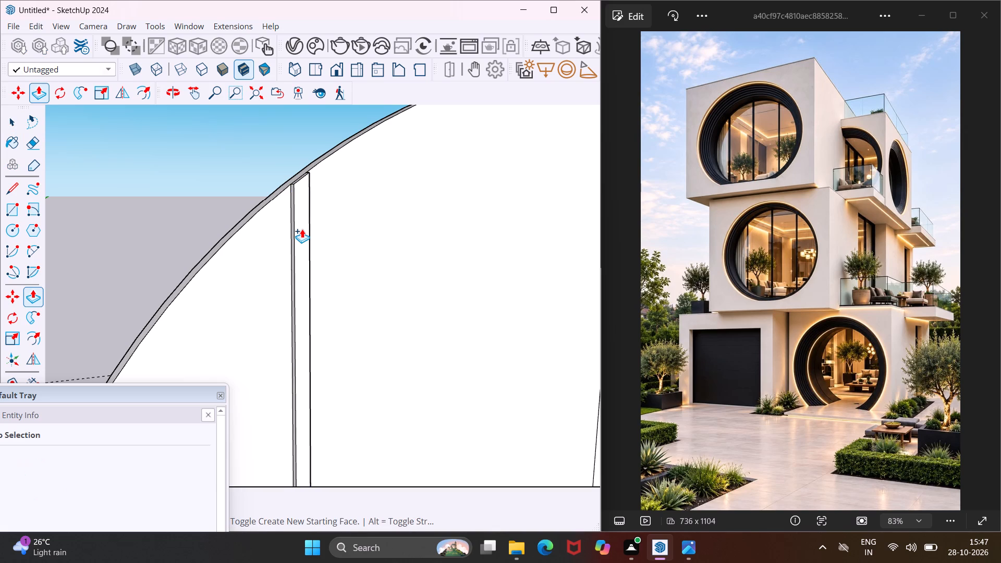
left_click(302, 229)
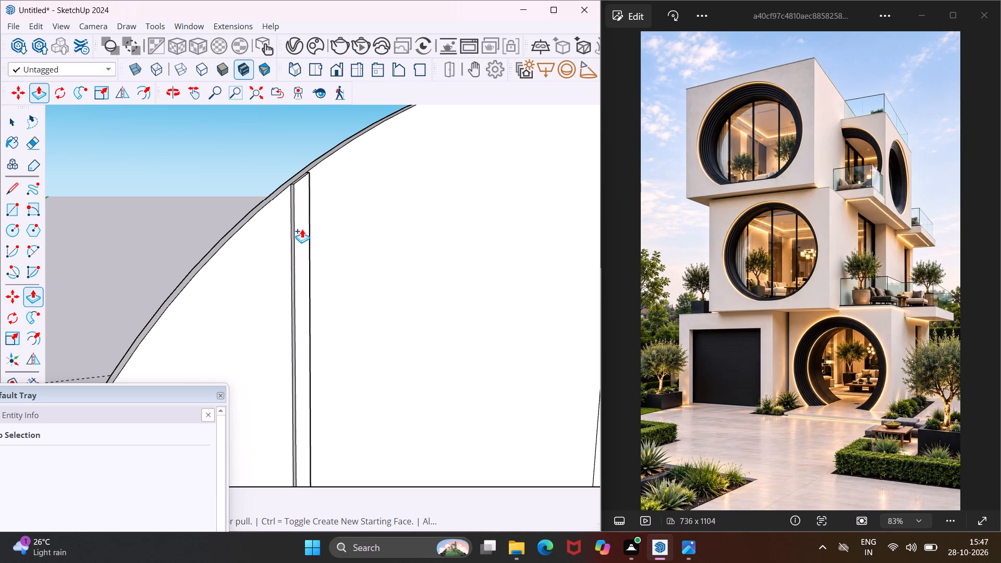
key("Escape")
Repeat the same Push/Pull extrusion on the middle and right mullion strips of the round window panel.
scroll(209, 251, "down", 6)
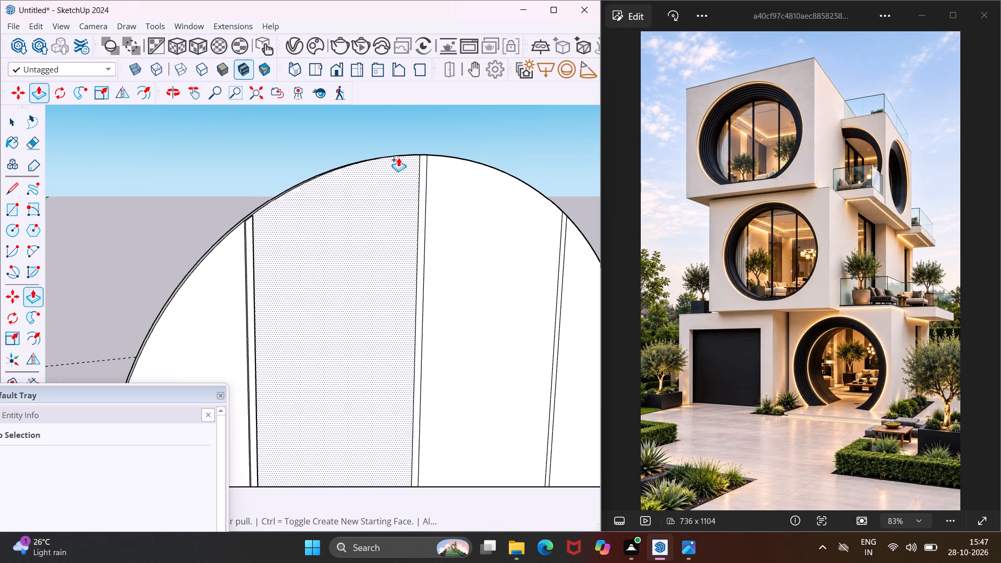
scroll(418, 155, "up", 9)
double_click(428, 169)
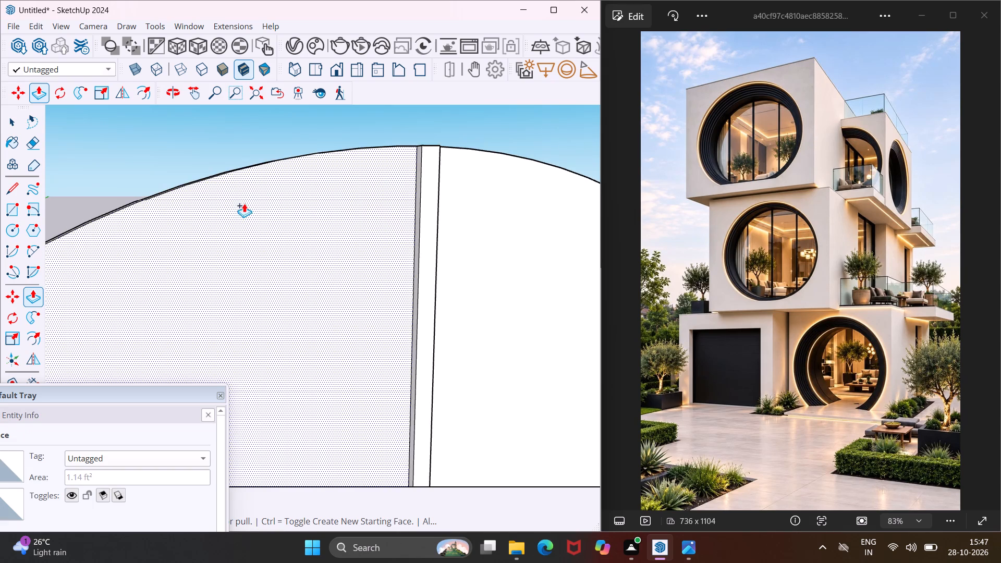
scroll(242, 204, "down", 6)
scroll(548, 313, "up", 8)
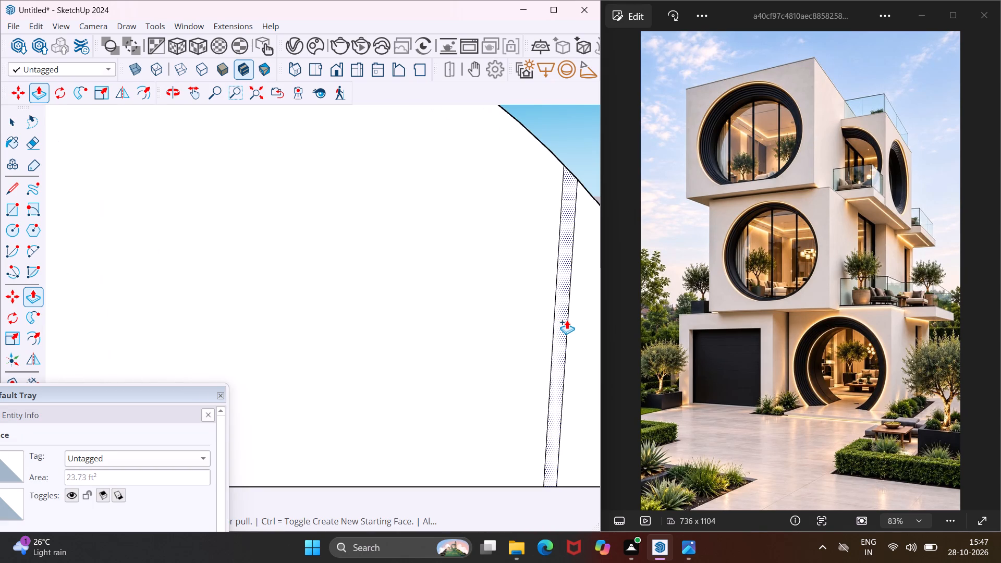
double_click(563, 320)
scroll(326, 318, "down", 7)
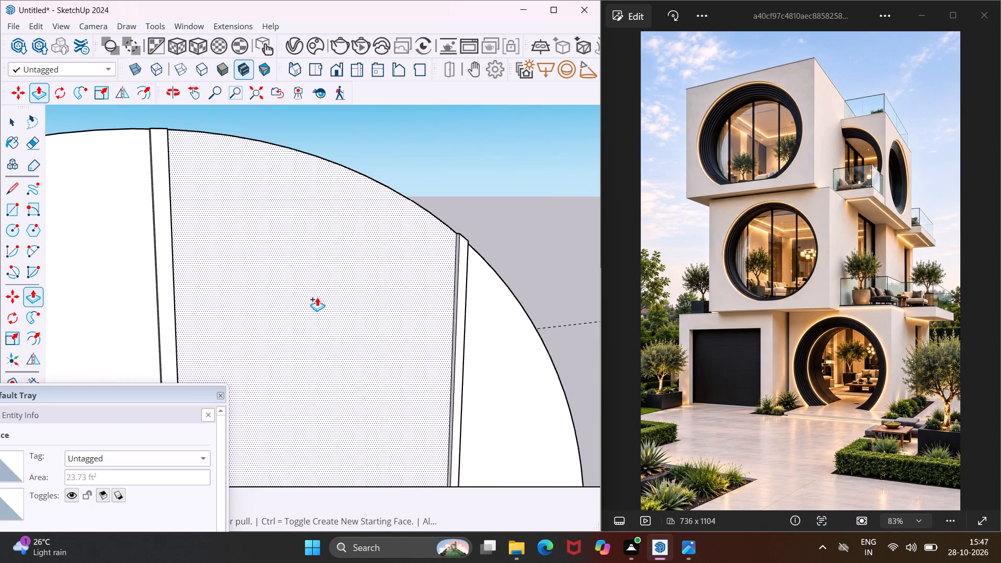
scroll(319, 280, "down", 7)
scroll(335, 230, "down", 13)
key("Escape")
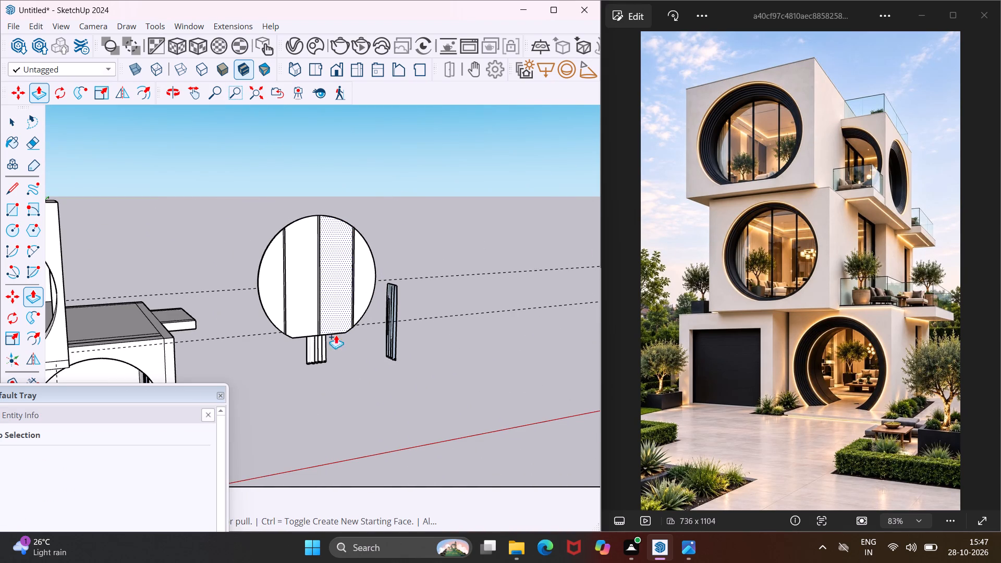
key("space")
Copy the second-storey front face with the round opening a small distance inward along the wall's depth.
scroll(330, 333, "down", 6)
scroll(310, 278, "down", 4)
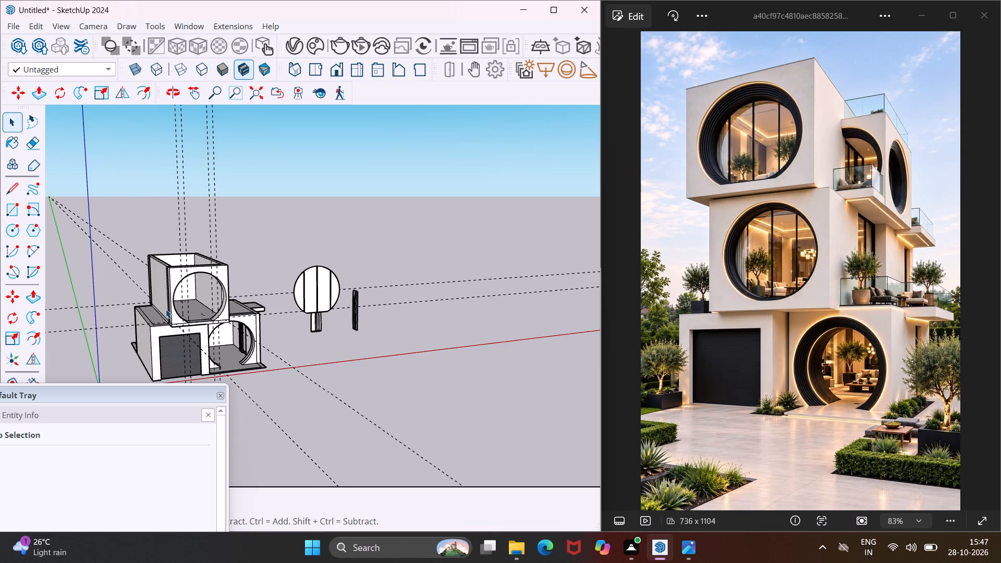
scroll(166, 309, "up", 8)
middle_click_drag(163, 307, 282, 349)
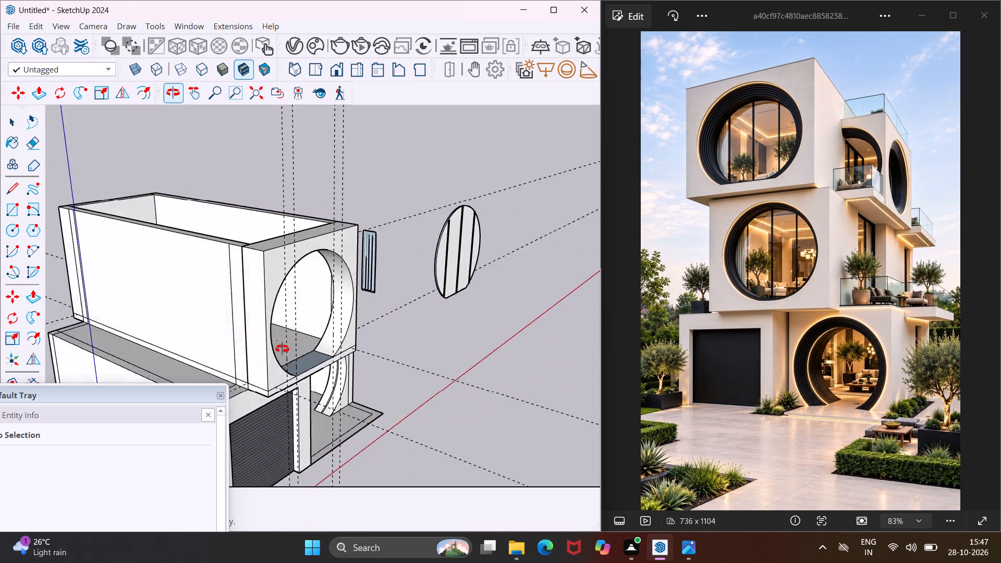
middle_click_drag(282, 349, 327, 414)
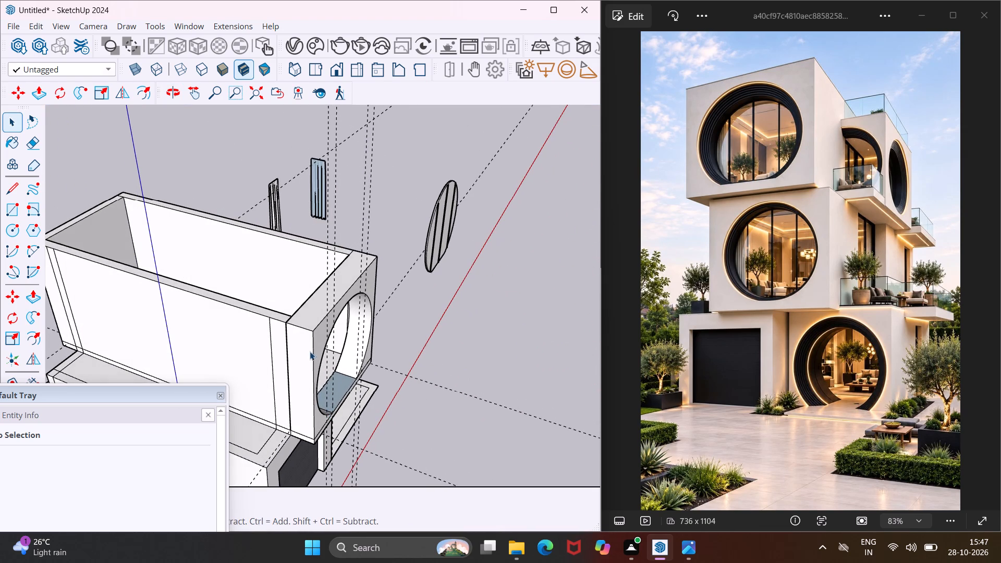
middle_click_drag(322, 352, 299, 346)
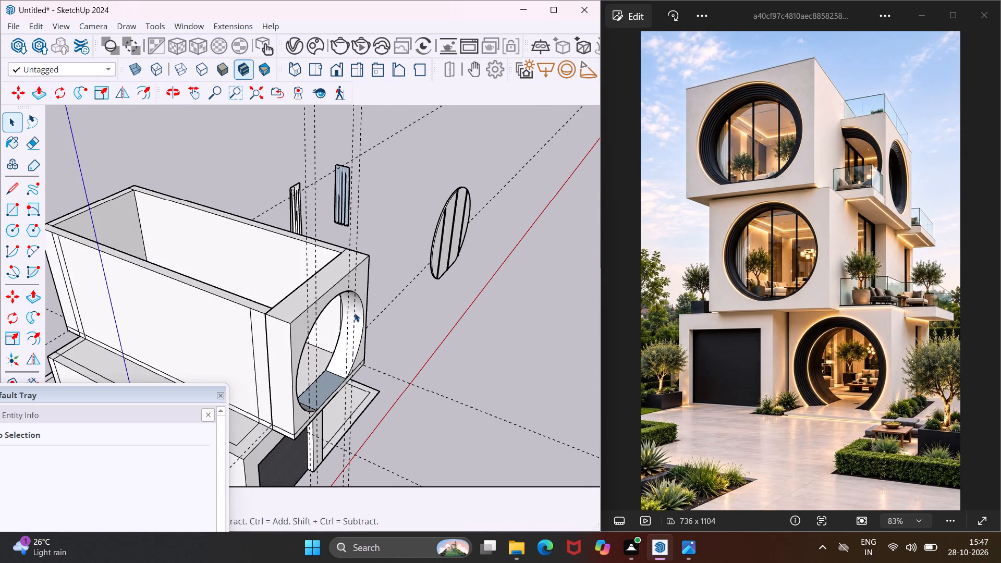
middle_click_drag(355, 312, 291, 300)
left_click(285, 288)
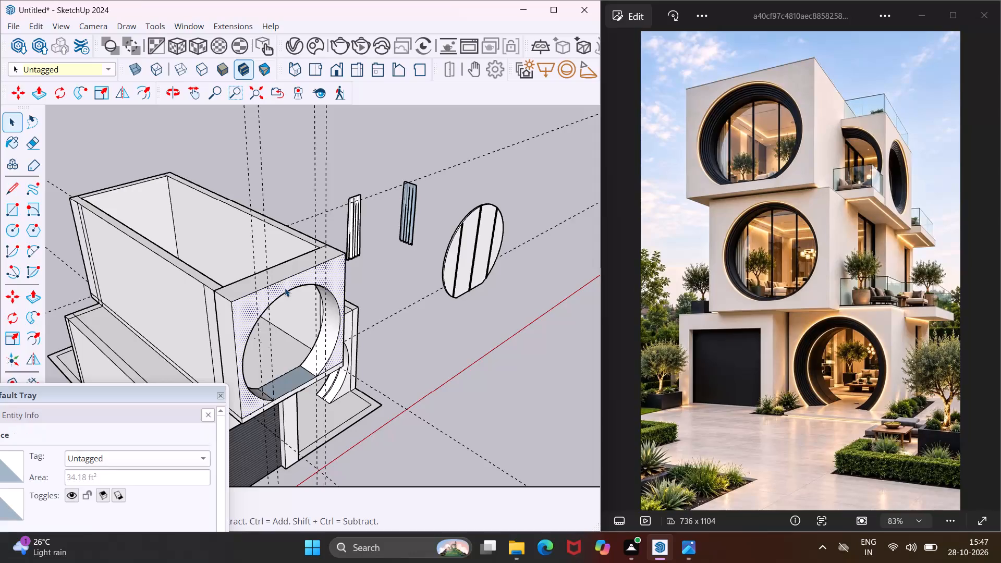
key("m")
scroll(233, 308, "up", 8)
left_click(230, 300)
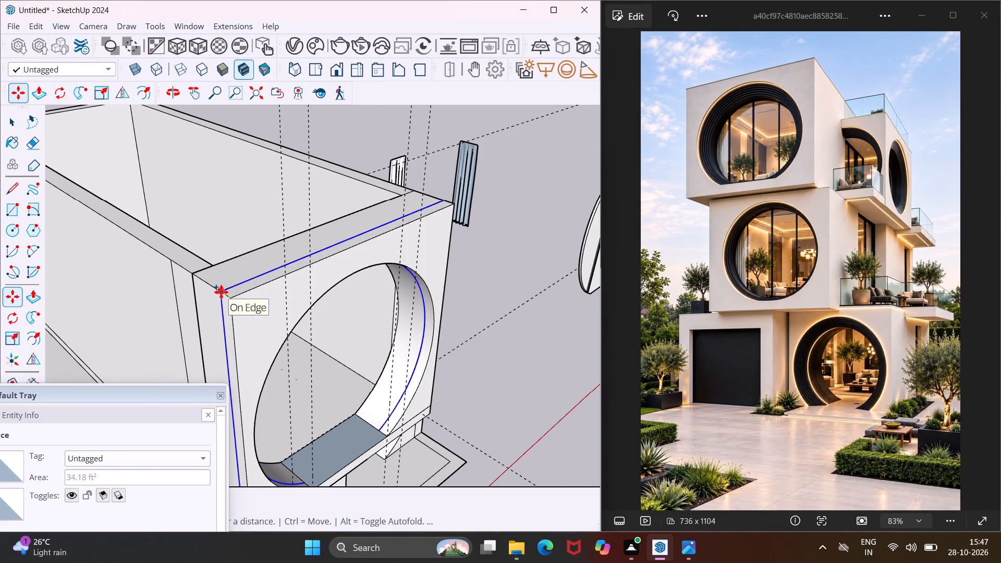
scroll(222, 290, "up", 2)
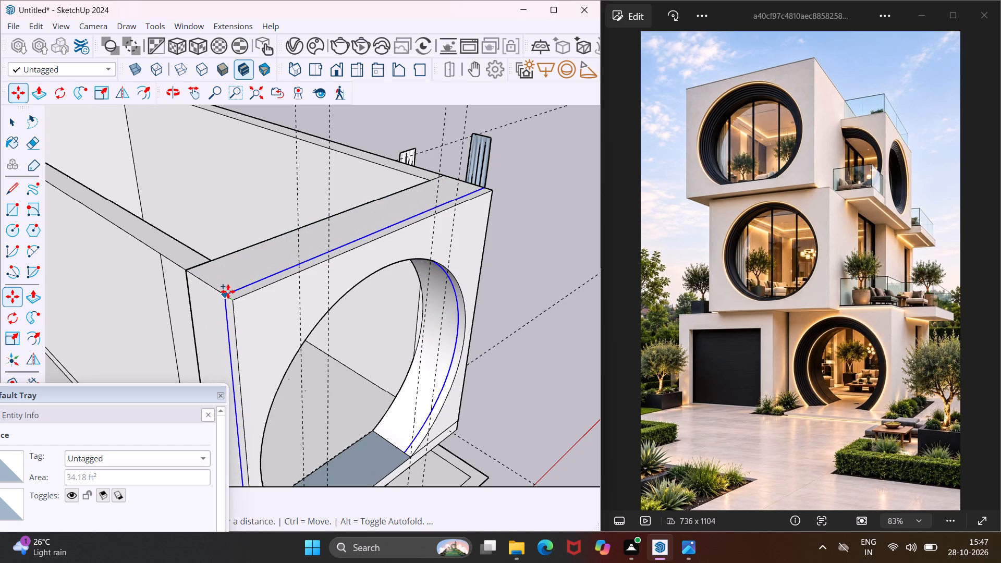
scroll(228, 293, "up", 13)
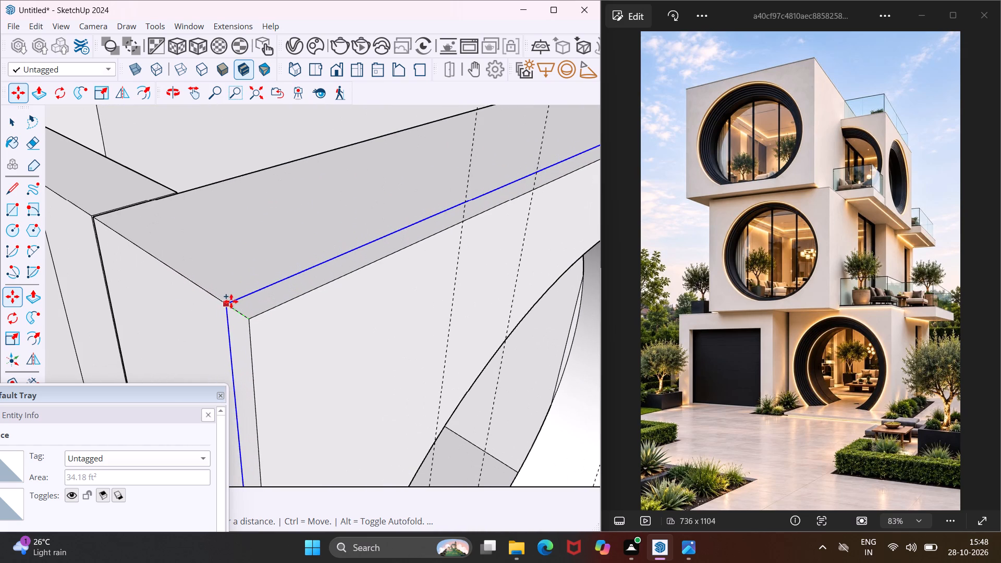
left_click(237, 309)
Copy that face inward again by a similar small spacing and multiply the copy by 5.
left_click(237, 311)
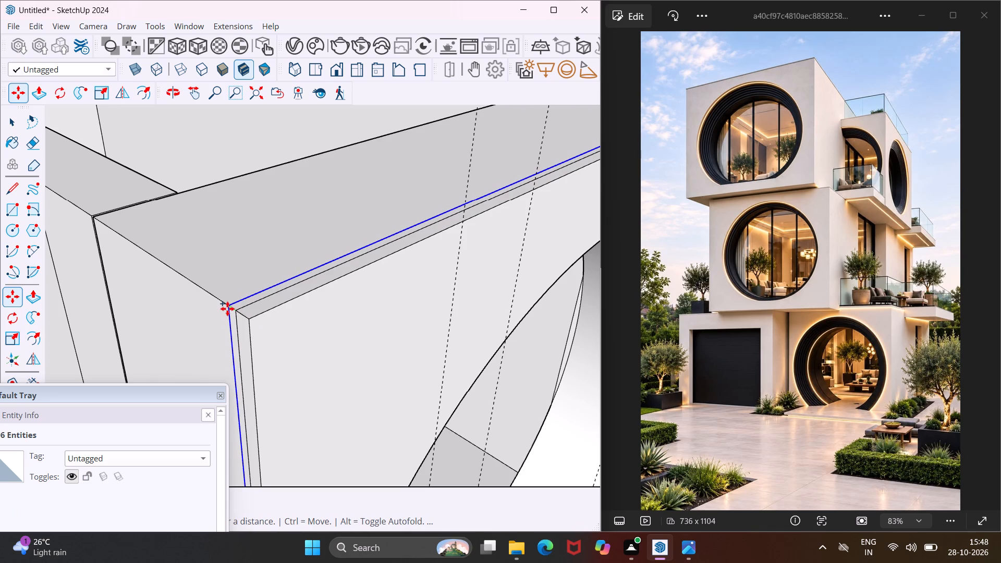
left_click(227, 309)
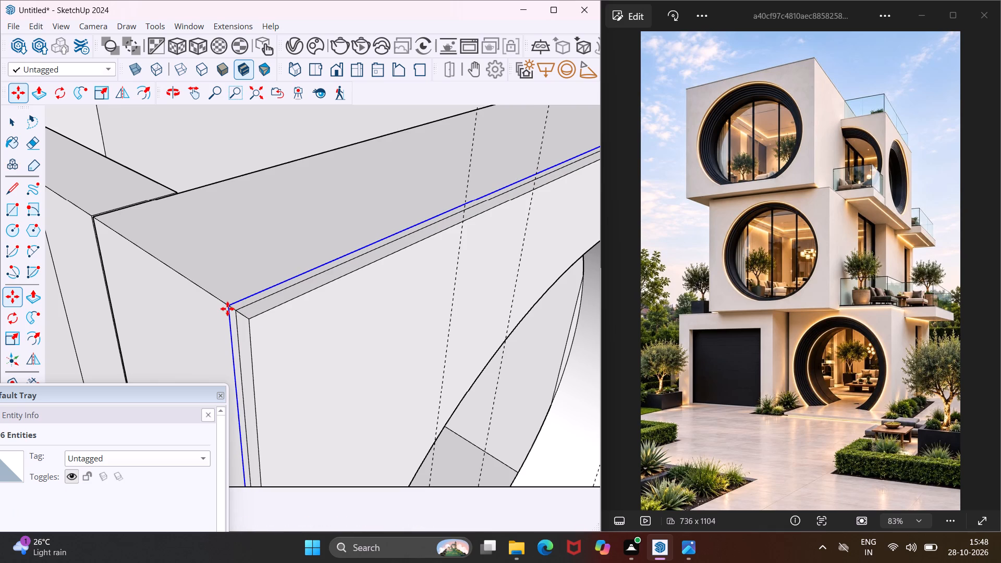
key("asterisk")
key("5")
key("Return")
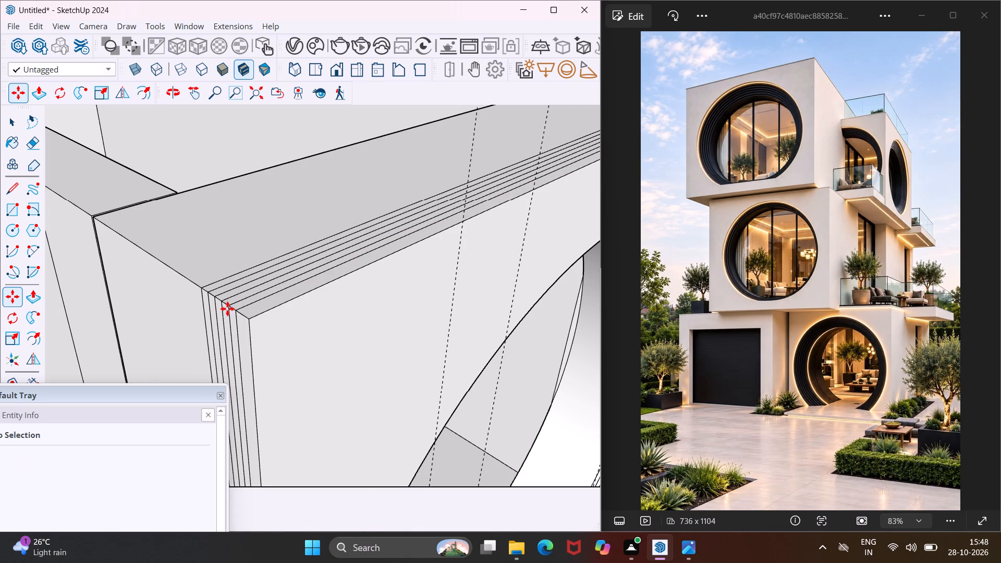
scroll(212, 279, "down", 5)
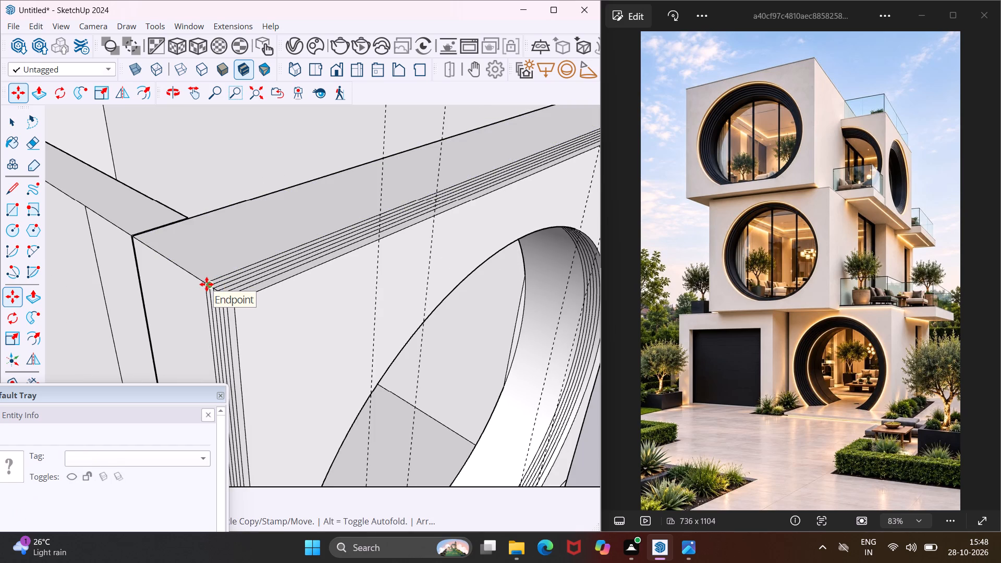
key("Escape")
Copy the second-storey front face again from its top corner to just behind the innermost of the thin face copies.
key("space")
scroll(206, 284, "up", 5)
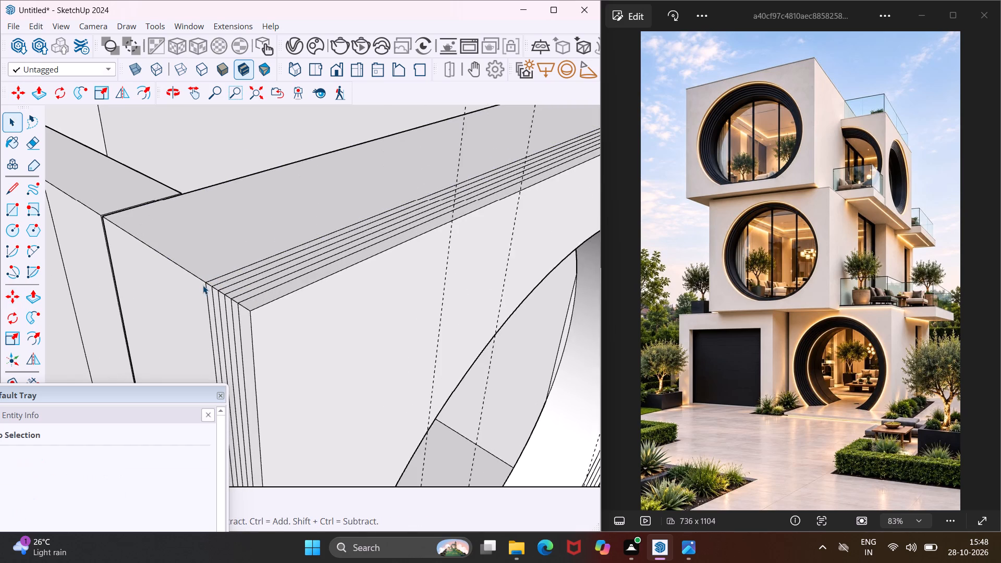
scroll(203, 285, "up", 5)
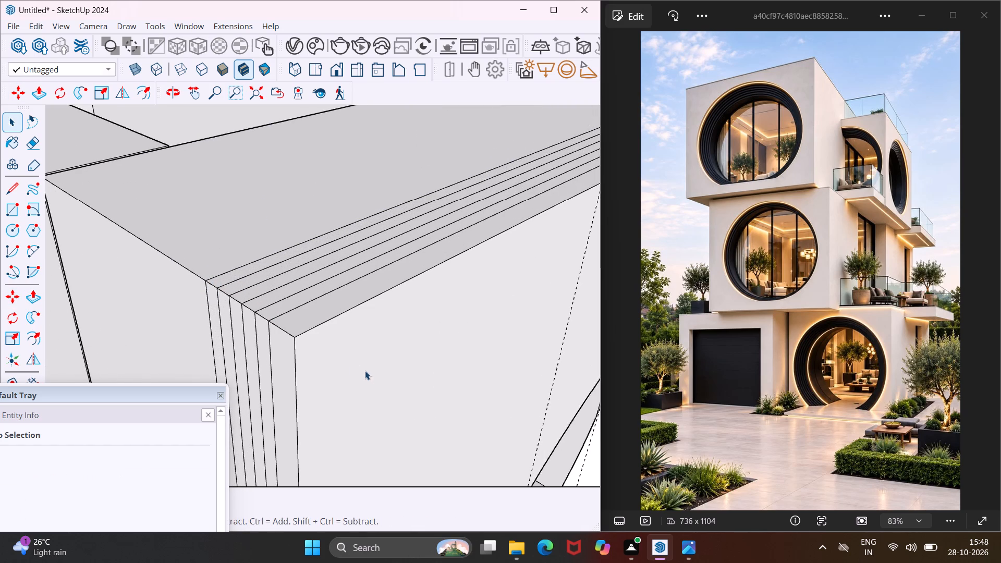
left_click(364, 375)
key("m")
scroll(315, 357, "up", 2)
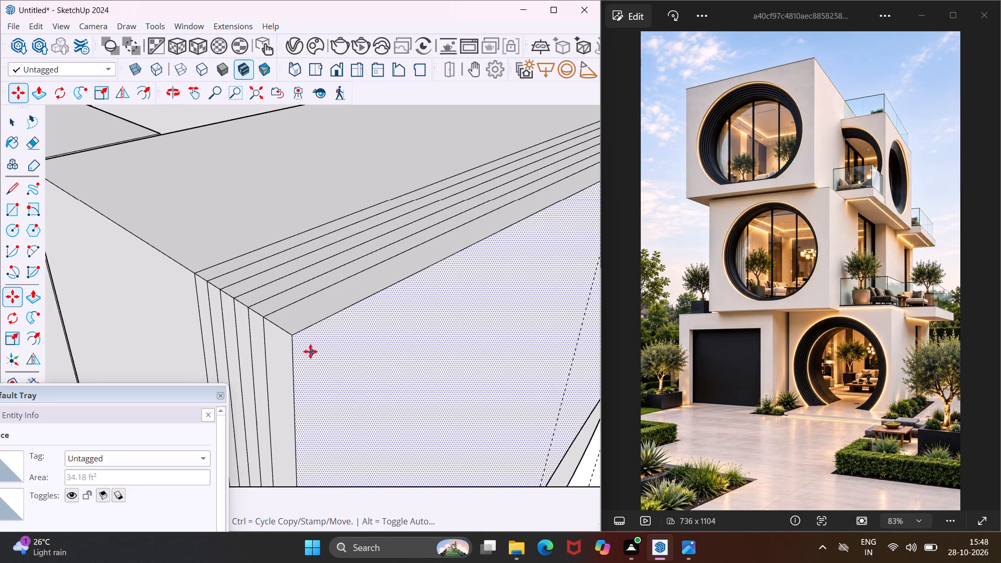
scroll(310, 351, "up", 2)
left_click(287, 330)
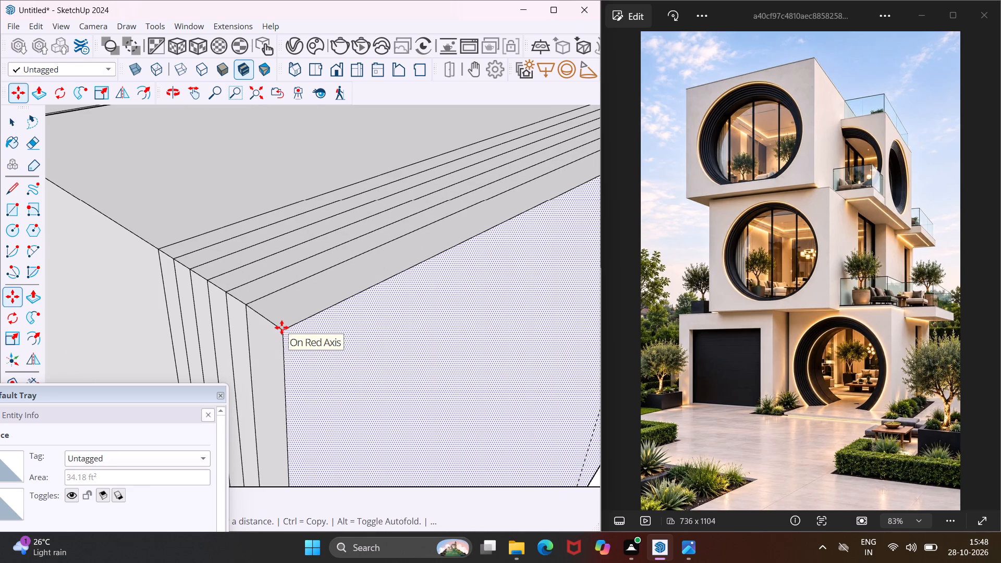
left_click(145, 242)
Copy the newest face a small spacing further inward along the green axis and multiply the copy by 6.
middle_click_drag(145, 242, 177, 249)
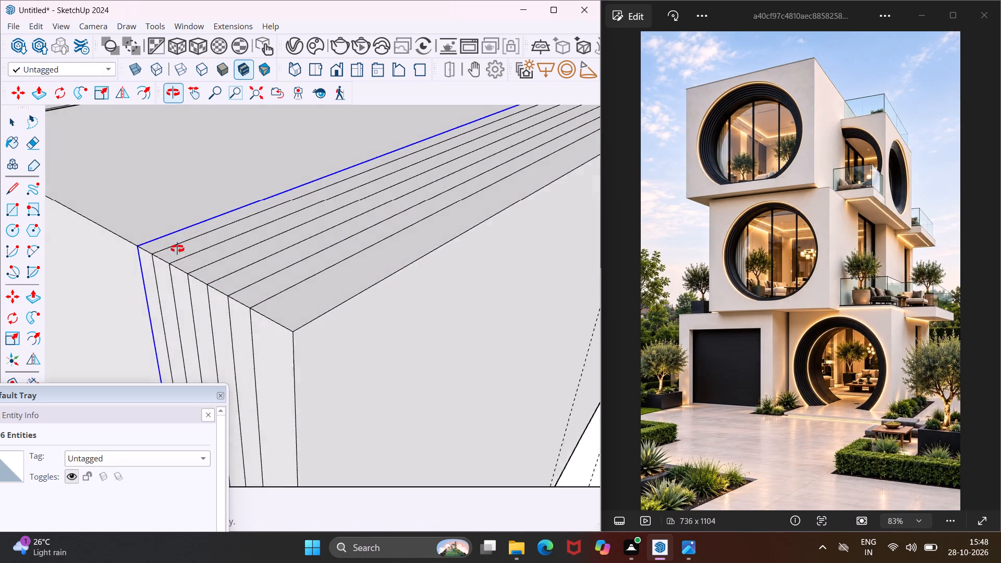
middle_click_drag(177, 249, 233, 258)
scroll(228, 256, "down", 4)
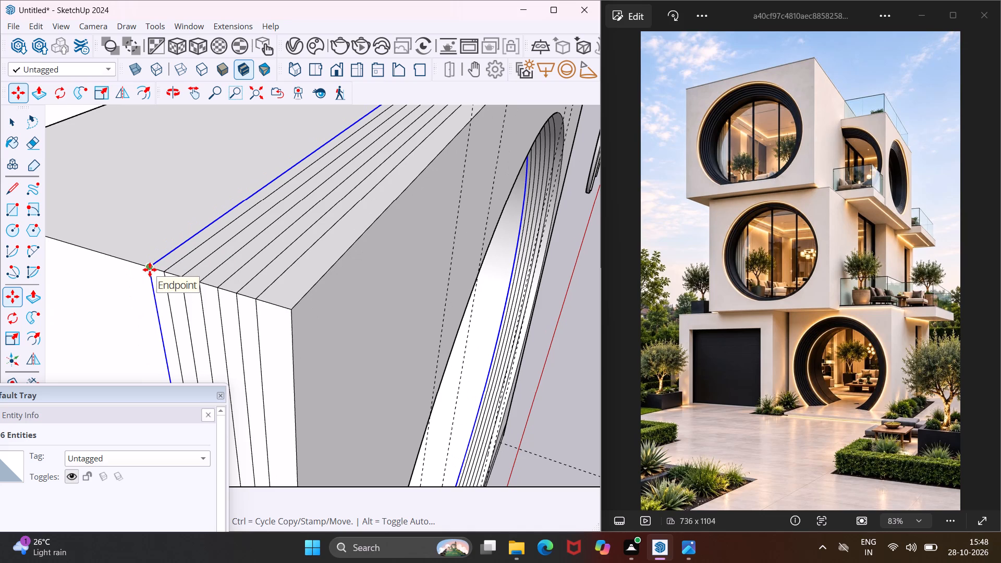
left_click(148, 269)
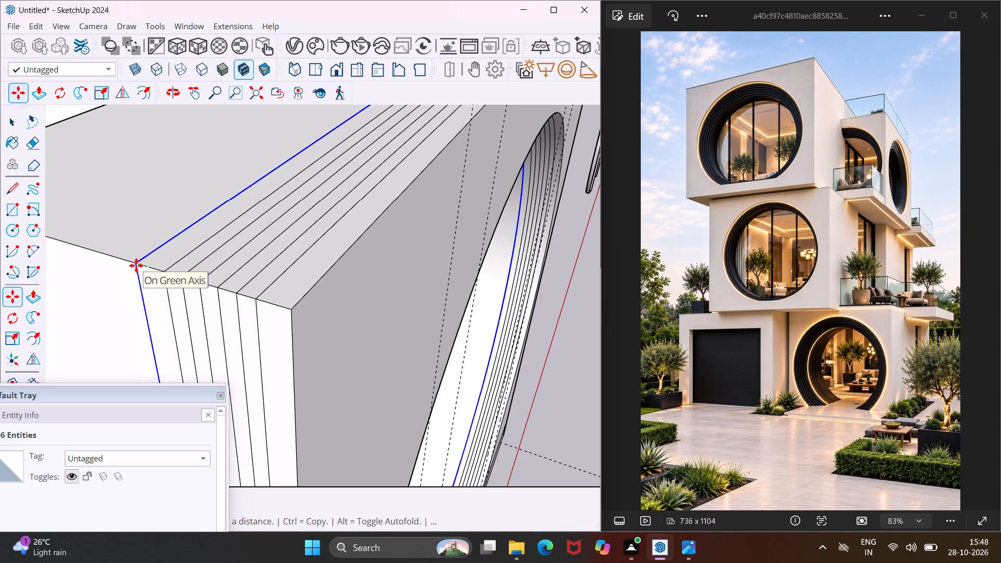
left_click(127, 264)
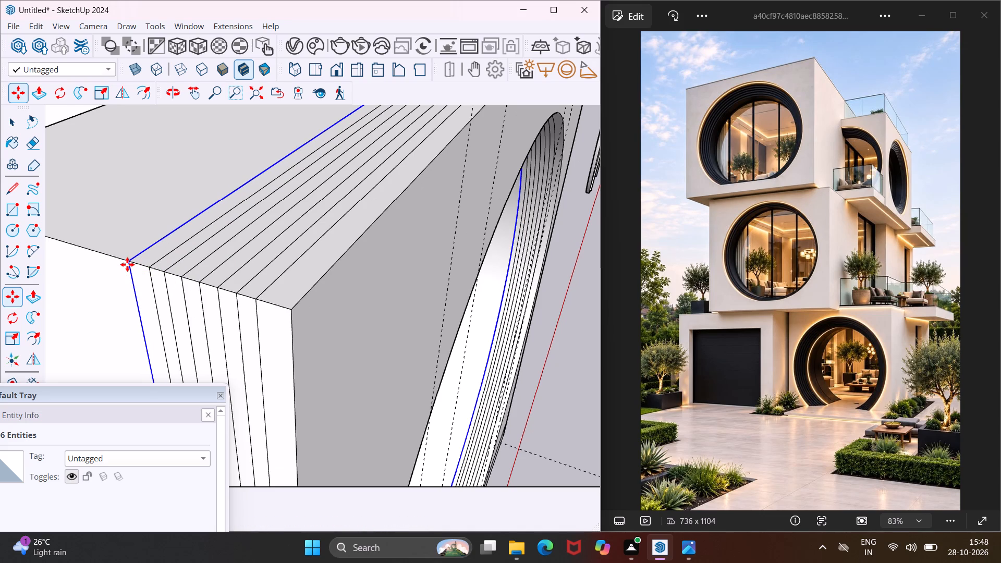
key("asterisk")
key("6")
key("Return")
scroll(156, 244, "down", 8)
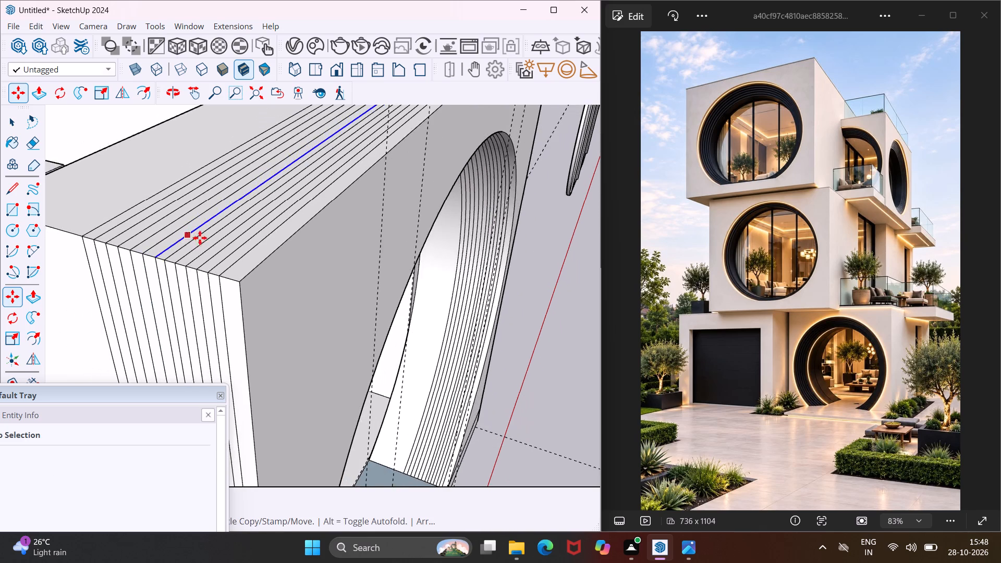
scroll(201, 244, "down", 17)
scroll(204, 250, "down", 5)
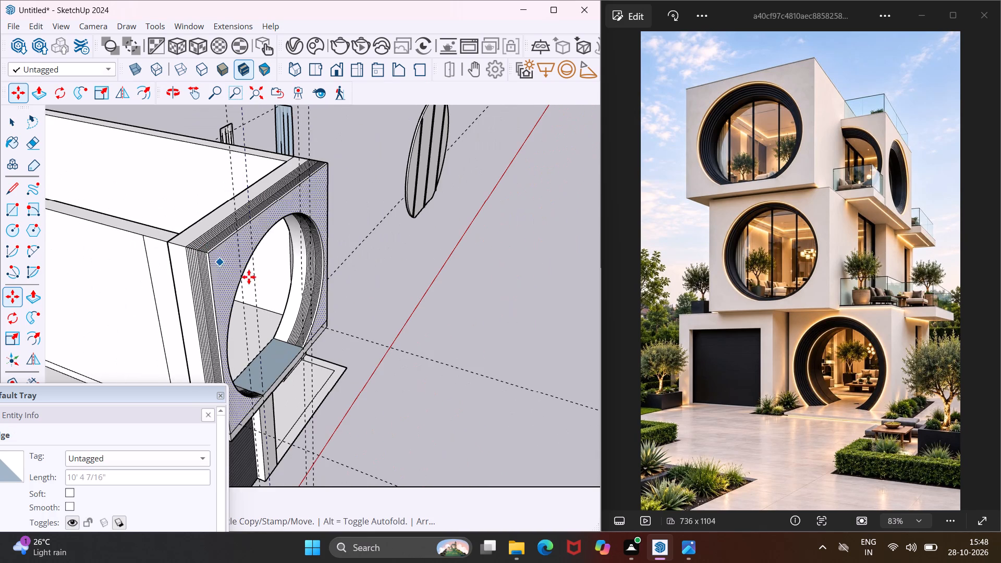
key("Escape")
key("space")
Copy the Curtains 004 component from beside the house to the lower-left inner edge of the second-storey round opening.
middle_click_drag(298, 340, 89, 375)
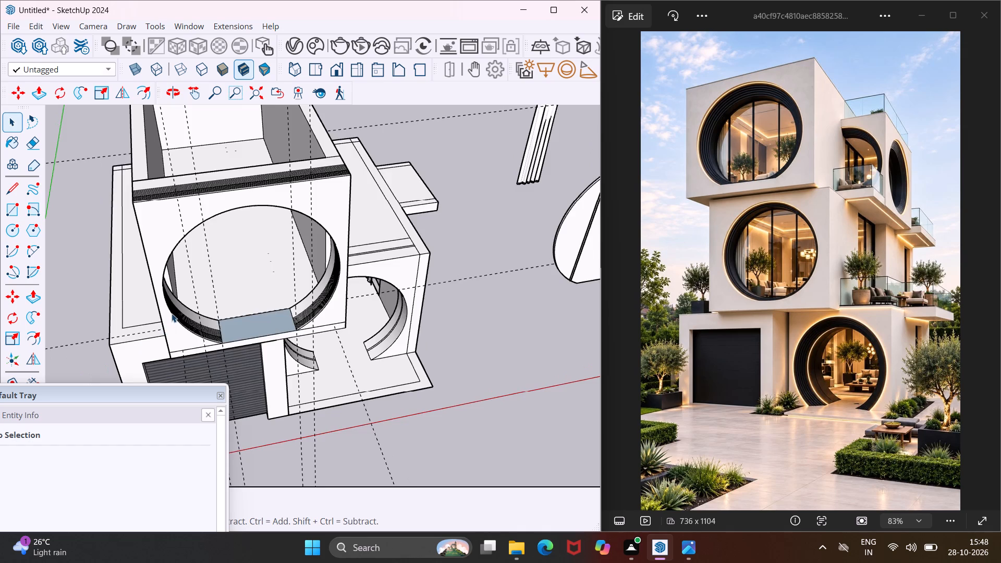
scroll(172, 313, "down", 5)
scroll(455, 173, "up", 3)
left_click(456, 181)
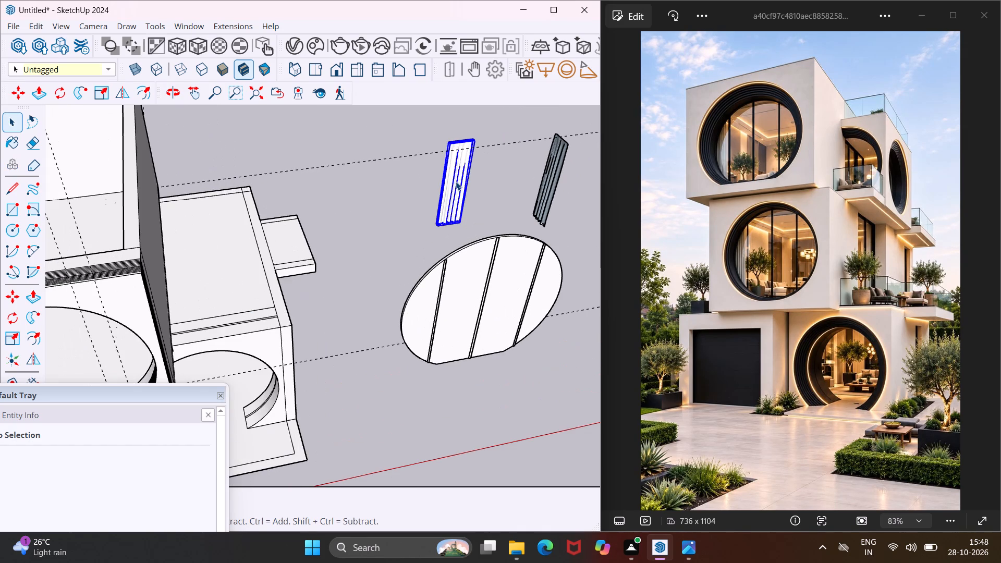
key("m")
scroll(446, 222, "up", 4)
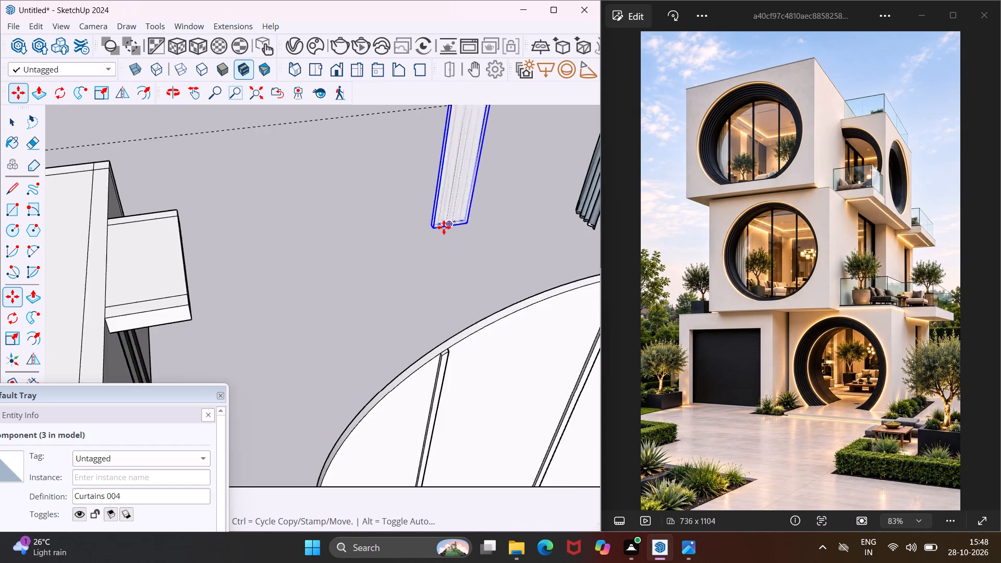
scroll(443, 230, "up", 4)
left_click(431, 229)
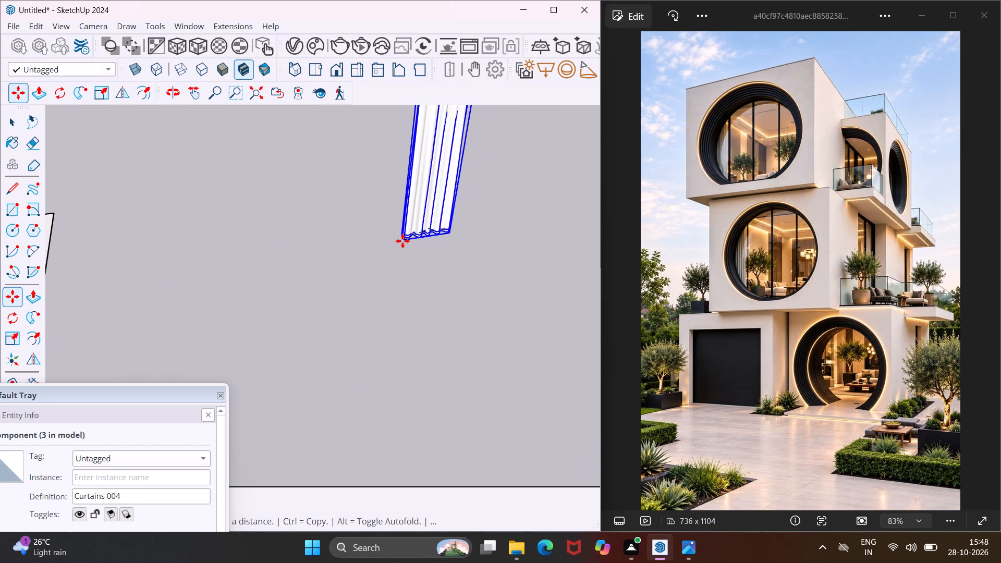
scroll(403, 240, "down", 18)
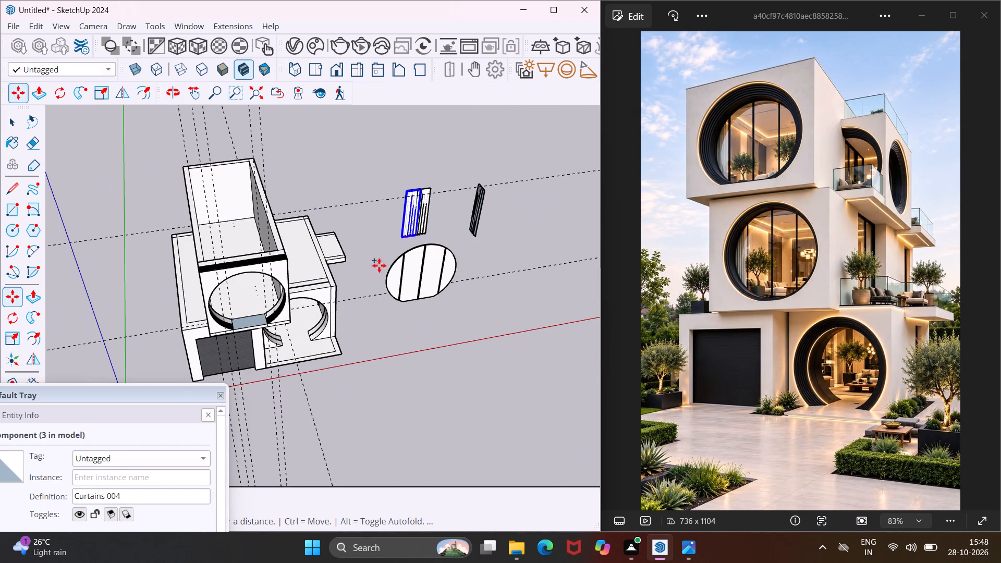
scroll(230, 322, "up", 11)
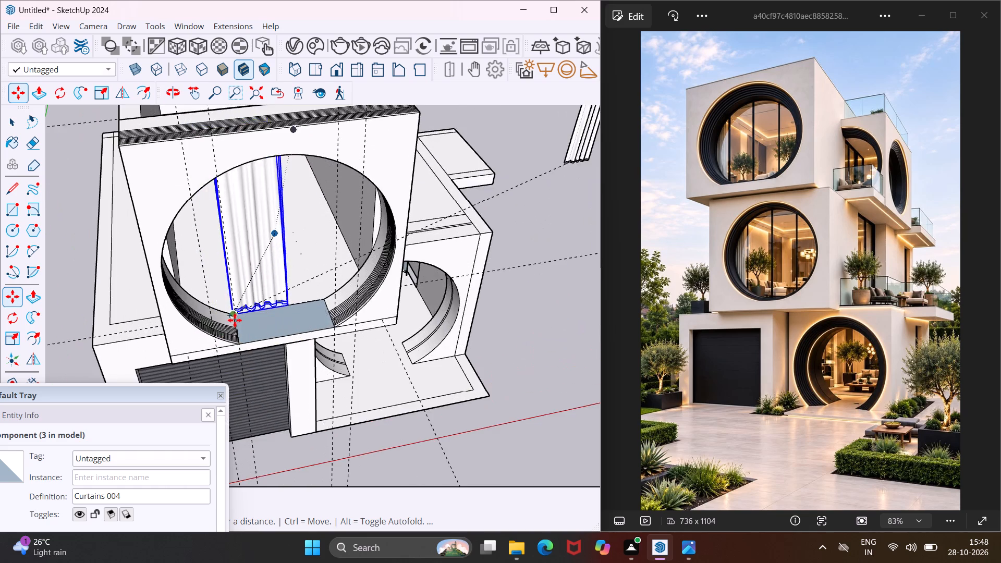
scroll(235, 320, "up", 1)
middle_click_drag(235, 320, 226, 313)
scroll(206, 307, "up", 4)
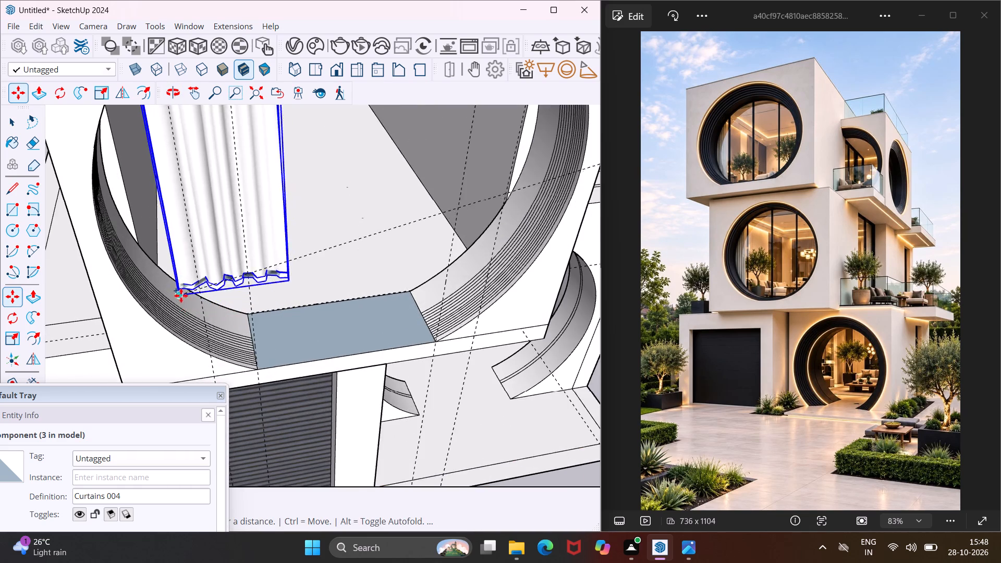
scroll(181, 296, "up", 4)
middle_click_drag(200, 283, 80, 312)
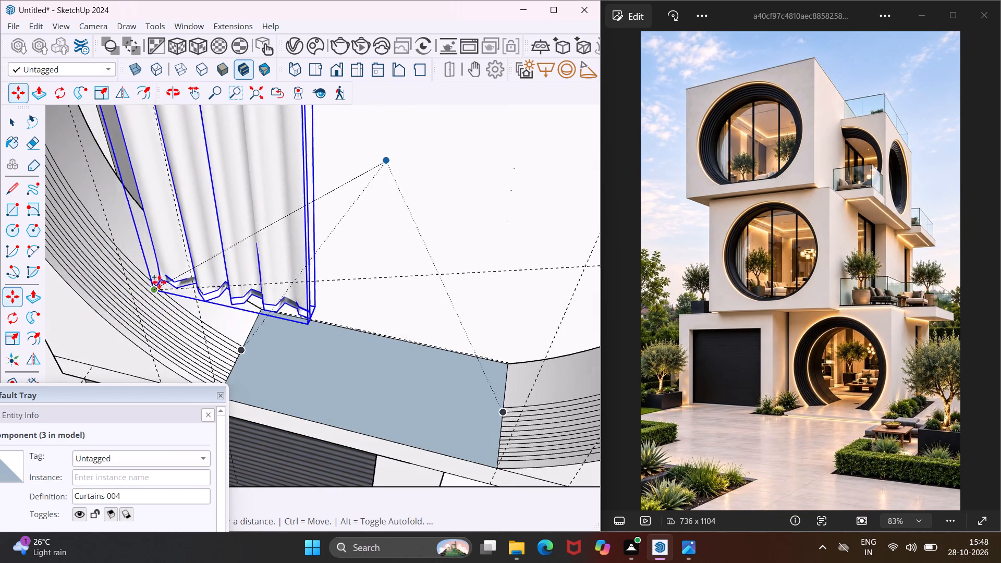
scroll(187, 249, "up", 7)
middle_click_drag(192, 253, 158, 249)
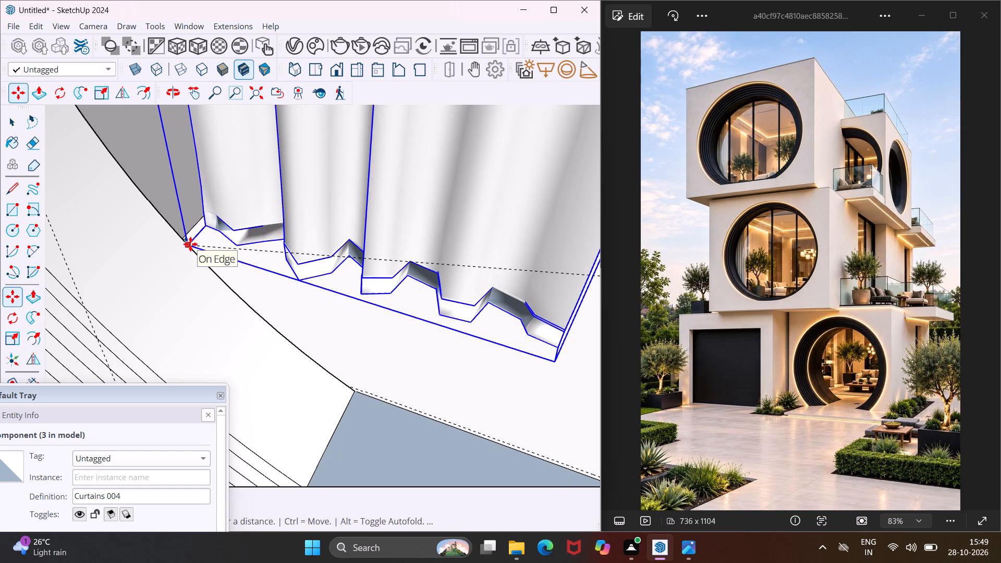
left_click(196, 243)
scroll(211, 244, "down", 5)
middle_click_drag(221, 256, 244, 259)
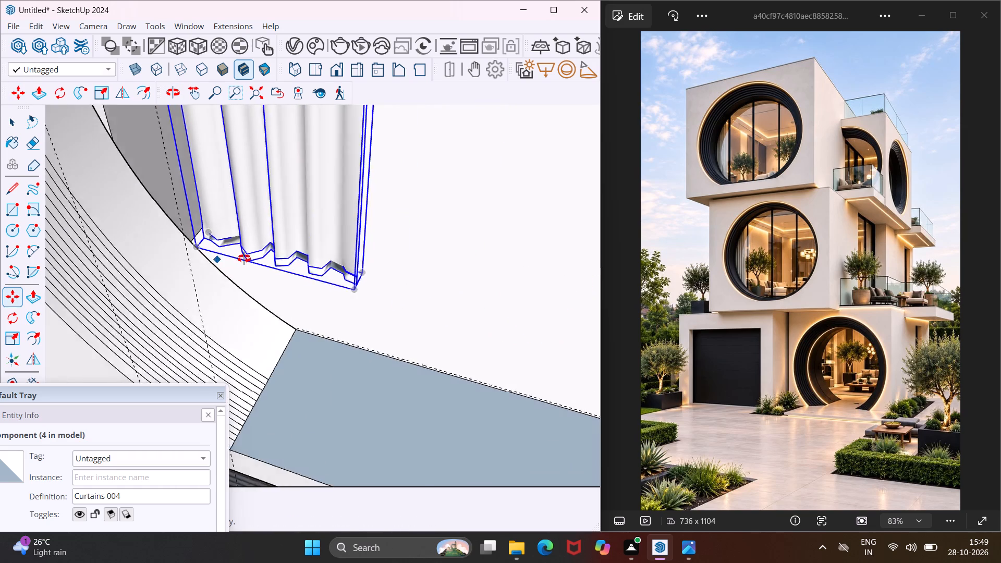
middle_click_drag(244, 259, 284, 259)
scroll(342, 283, "up", 4)
scroll(334, 293, "down", 5)
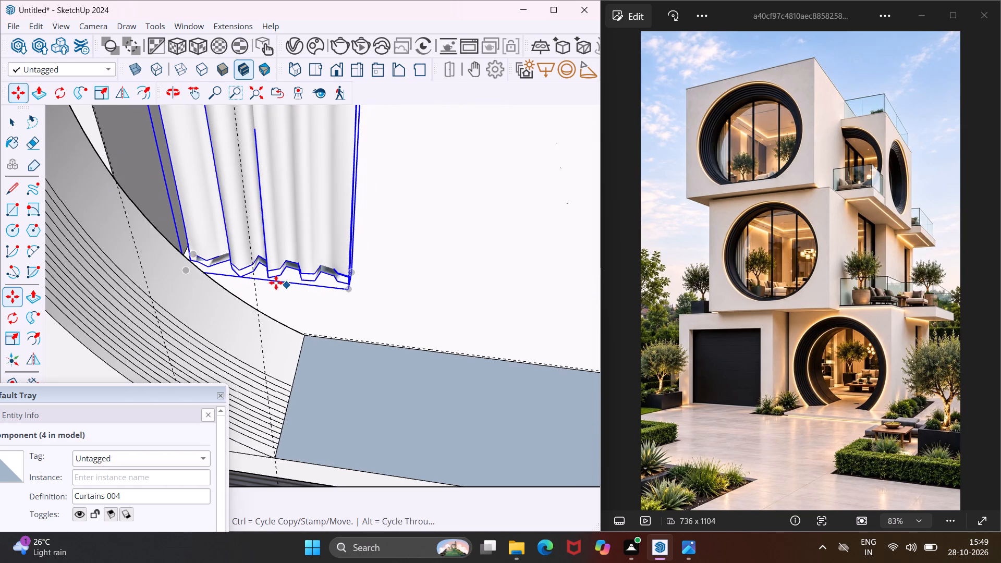
Copy the curtain at the second-storey round opening's inner edge along the red axis to the opening's opposite inner edge.
left_click(235, 278)
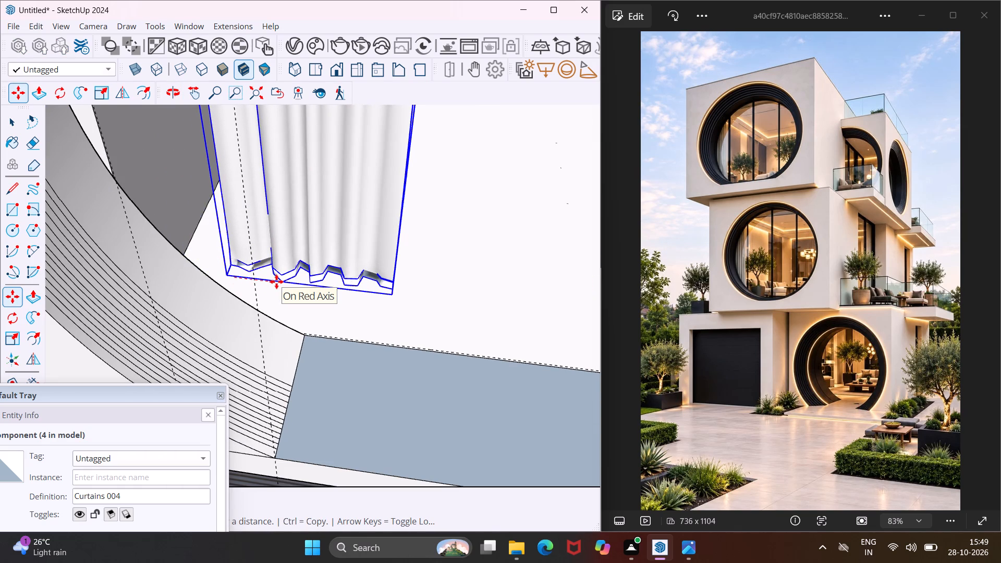
scroll(276, 281, "down", 7)
middle_click_drag(277, 282, 424, 278)
scroll(424, 278, "up", 5)
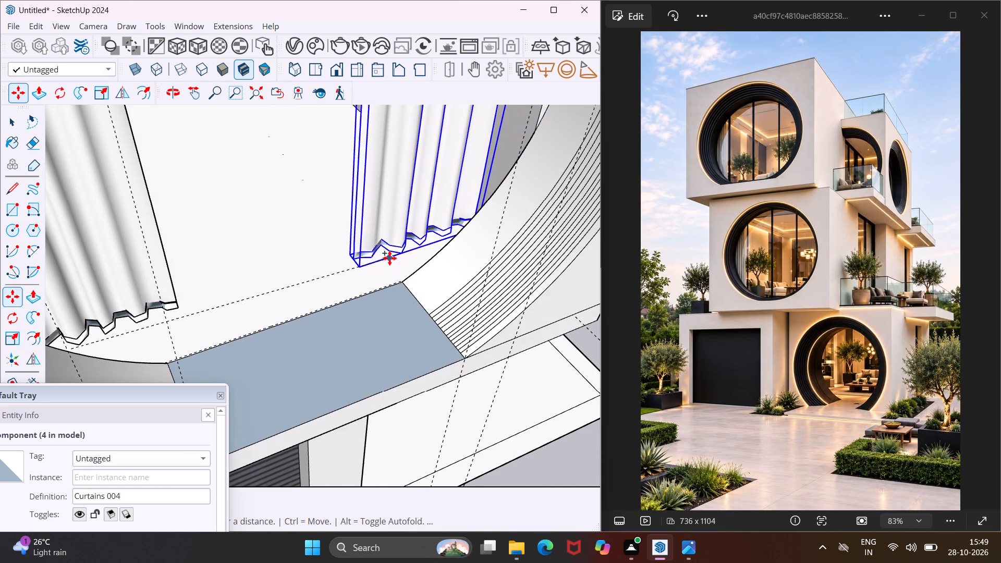
left_click(386, 254)
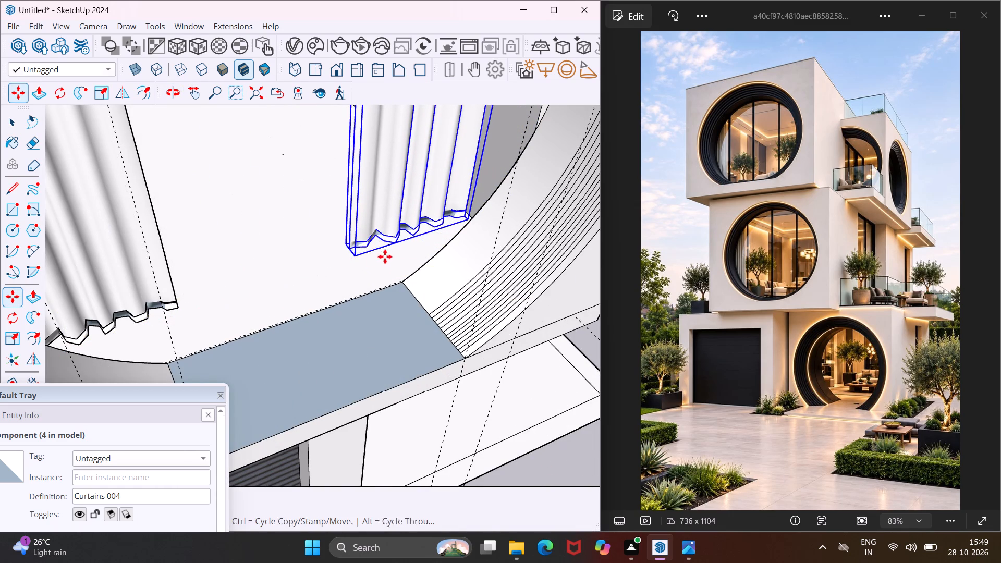
key("Escape")
key("space")
Paint the panes and back face of the freestanding round window beside the house with the Mirror 02 material from Glass and Mirrors.
scroll(362, 277, "down", 12)
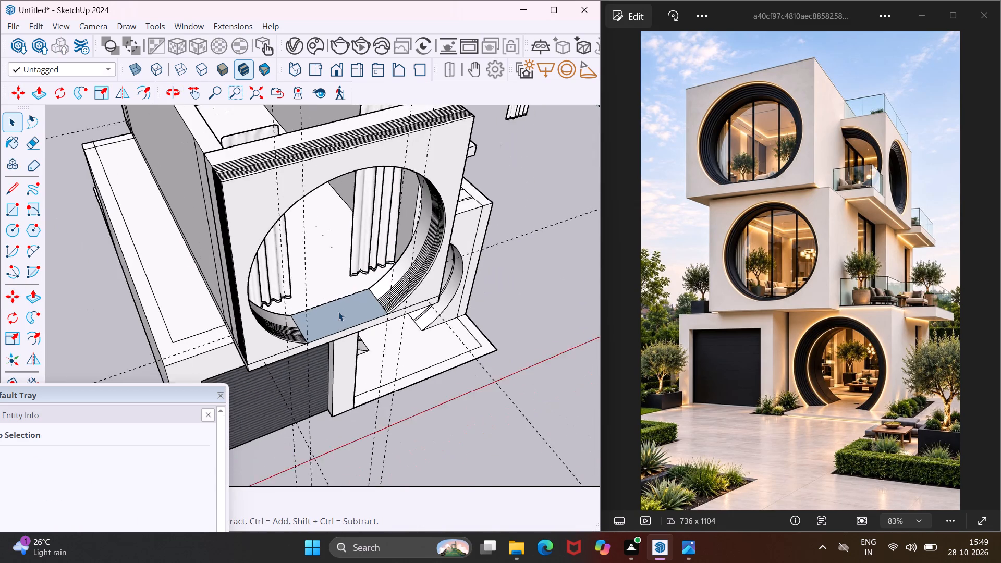
scroll(325, 310, "down", 11)
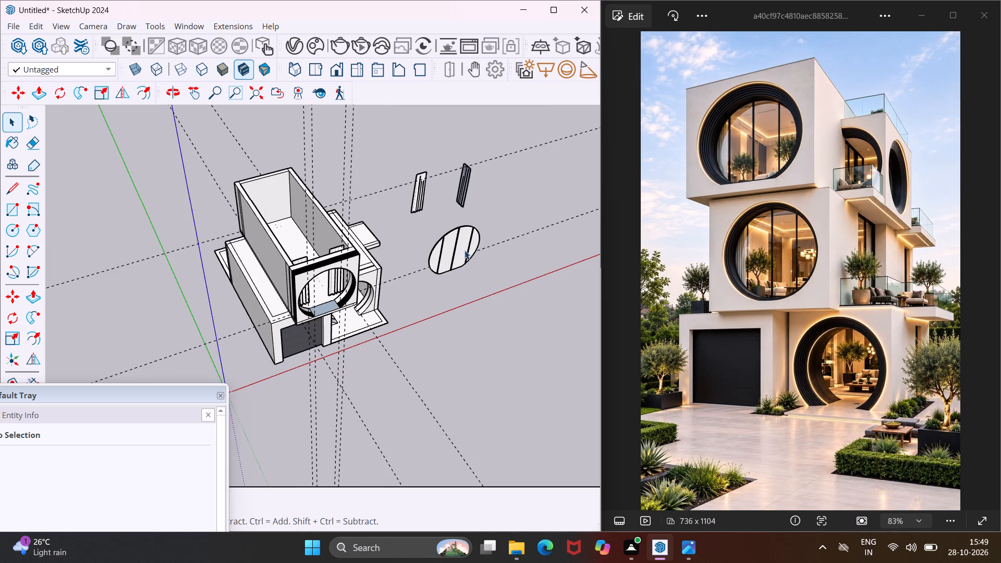
scroll(468, 243, "up", 5)
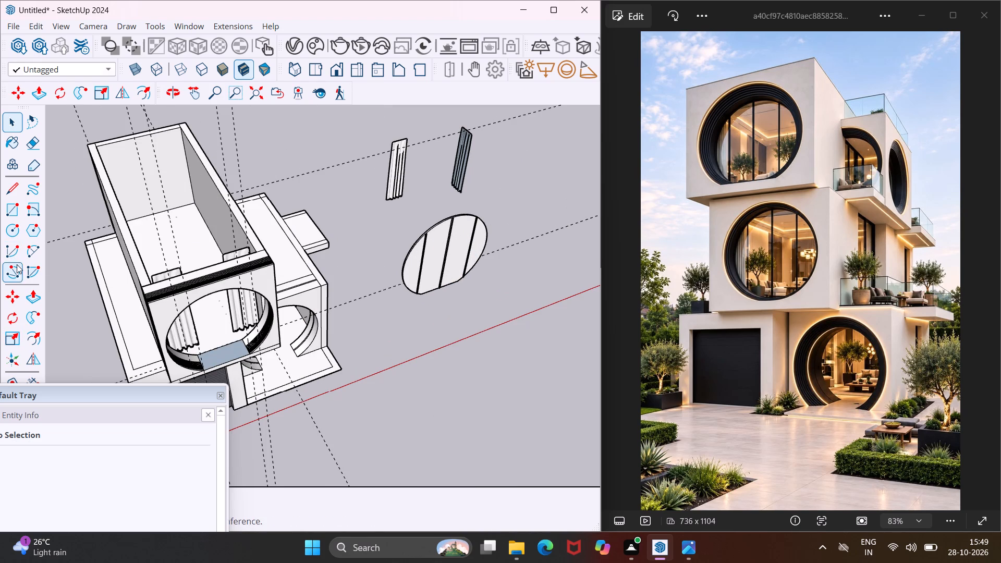
left_click_drag(60, 397, 101, 370)
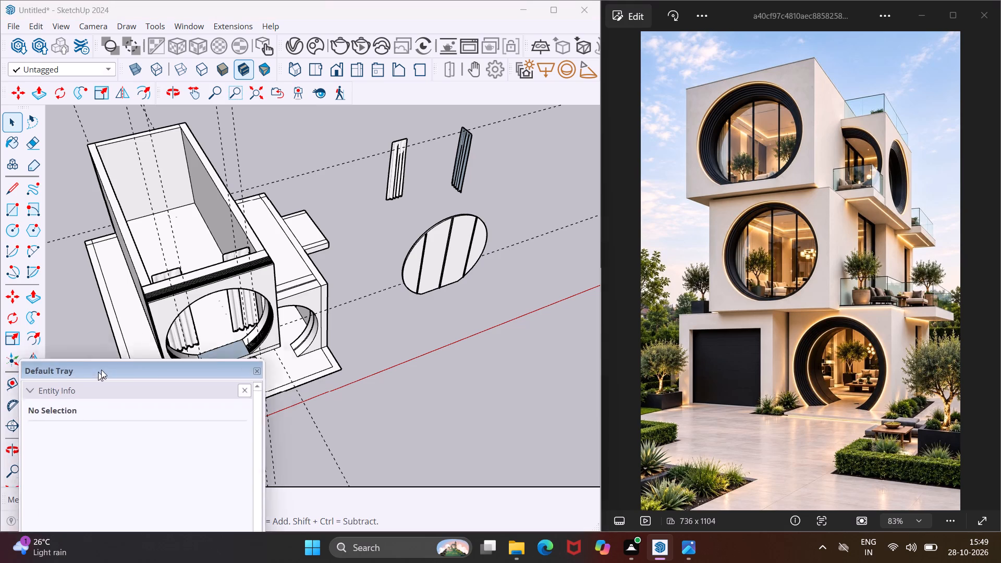
left_click_drag(101, 370, 180, 328)
left_click(120, 347)
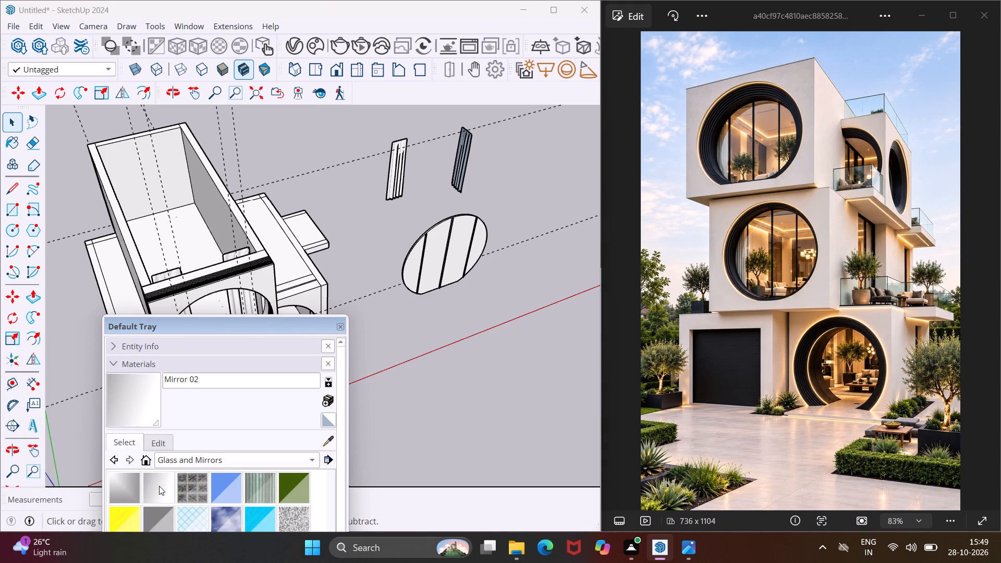
left_click(159, 486)
scroll(429, 242, "up", 9)
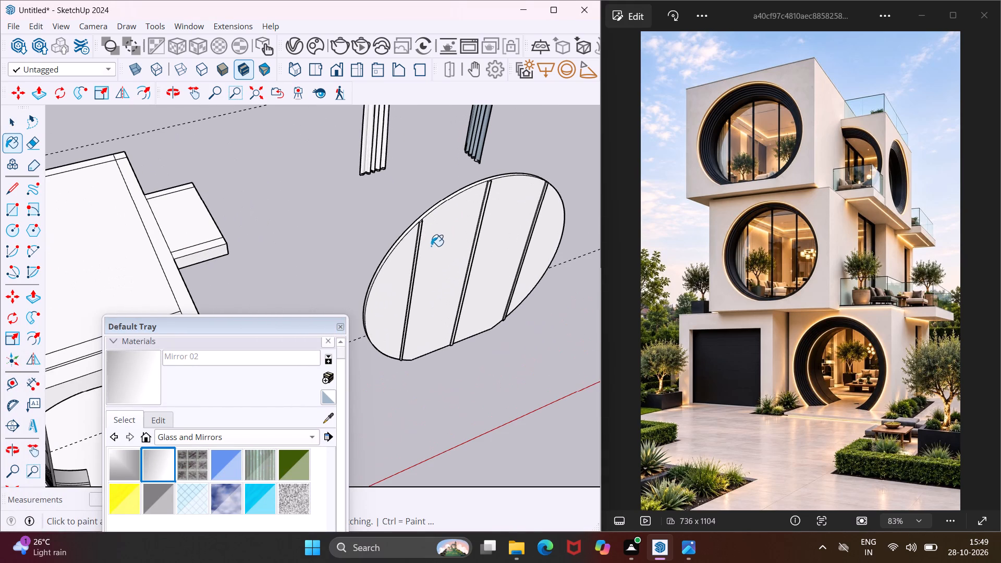
left_click(398, 274)
left_click(431, 249)
left_click(490, 228)
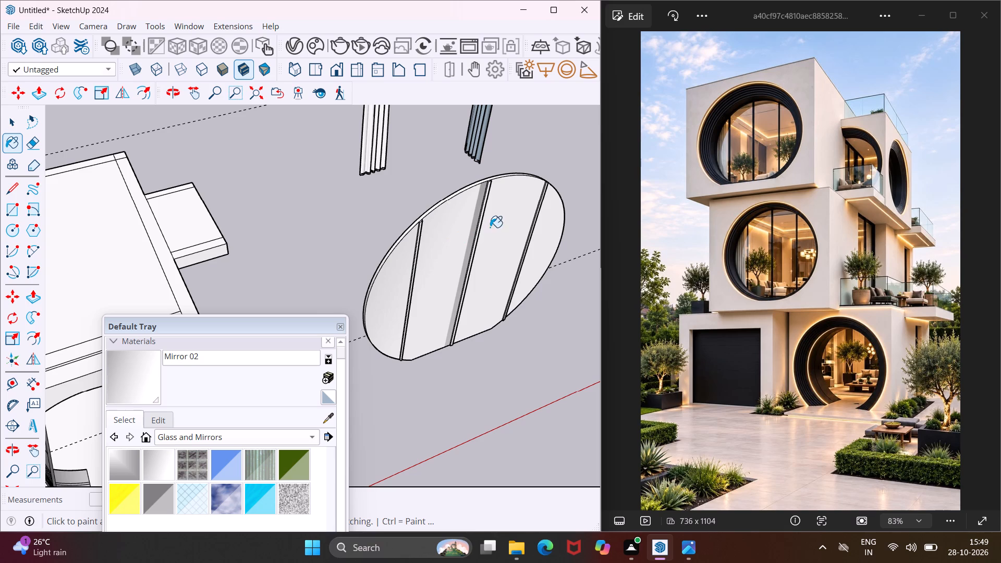
left_click(552, 230)
left_click(433, 264)
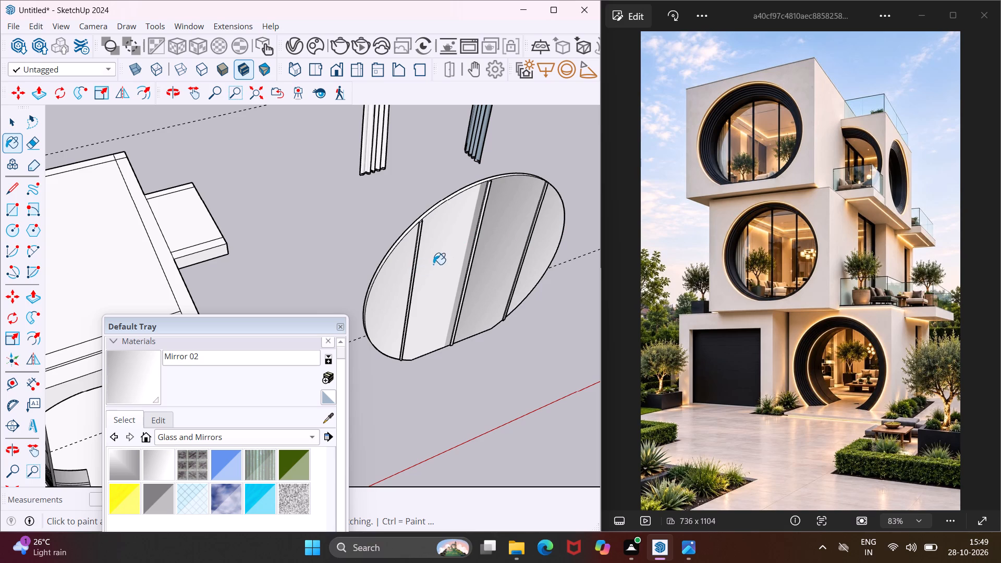
left_click(401, 283)
middle_click_drag(390, 285, 644, 301)
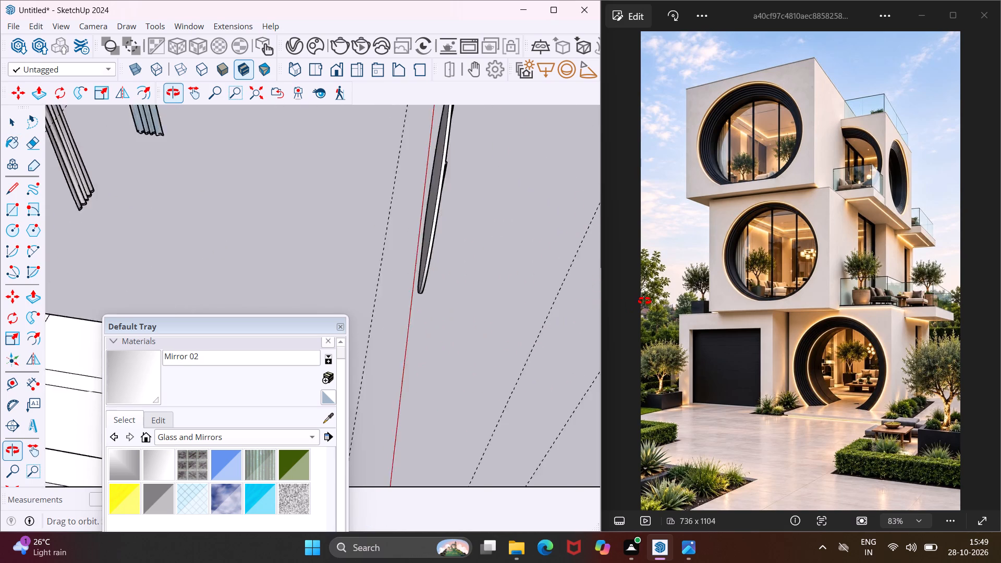
middle_click_drag(644, 301, 680, 289)
scroll(390, 208, "up", 4)
left_click(437, 192)
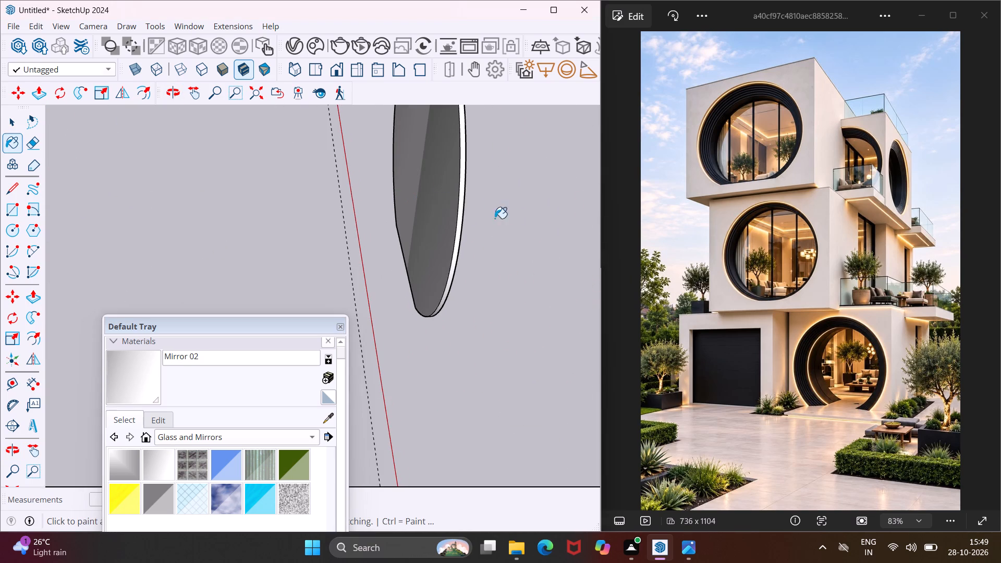
Paint the front and side faces of the round window's three vertical bars with Color M07 from the Colors collection.
middle_click_drag(514, 218, 168, 193)
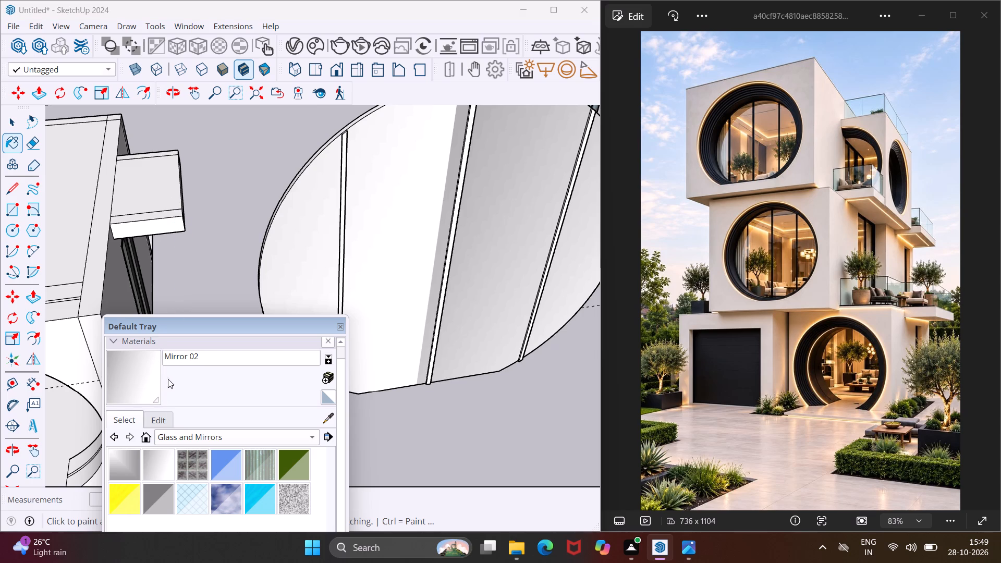
left_click(186, 436)
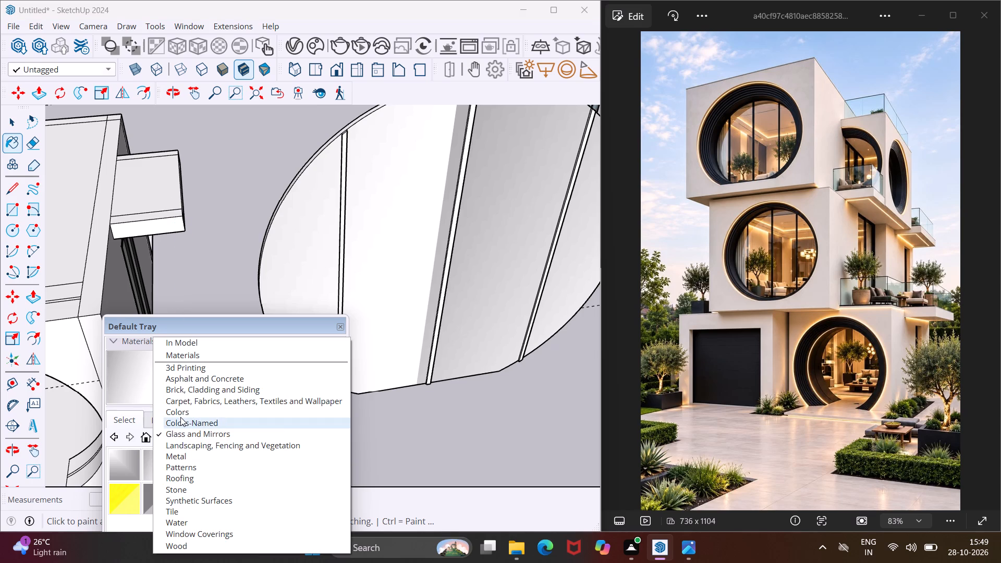
left_click(180, 415)
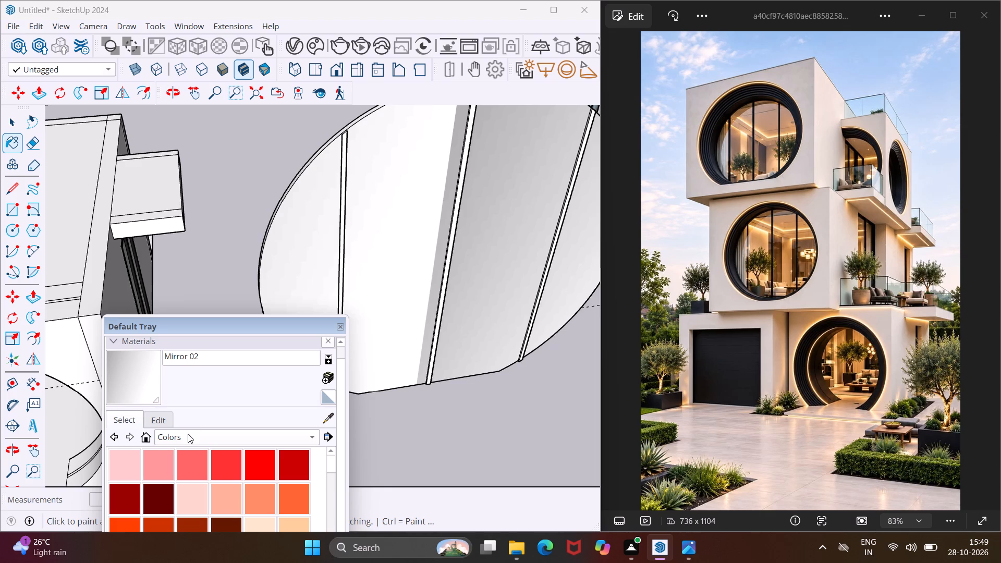
scroll(188, 440, "down", 17)
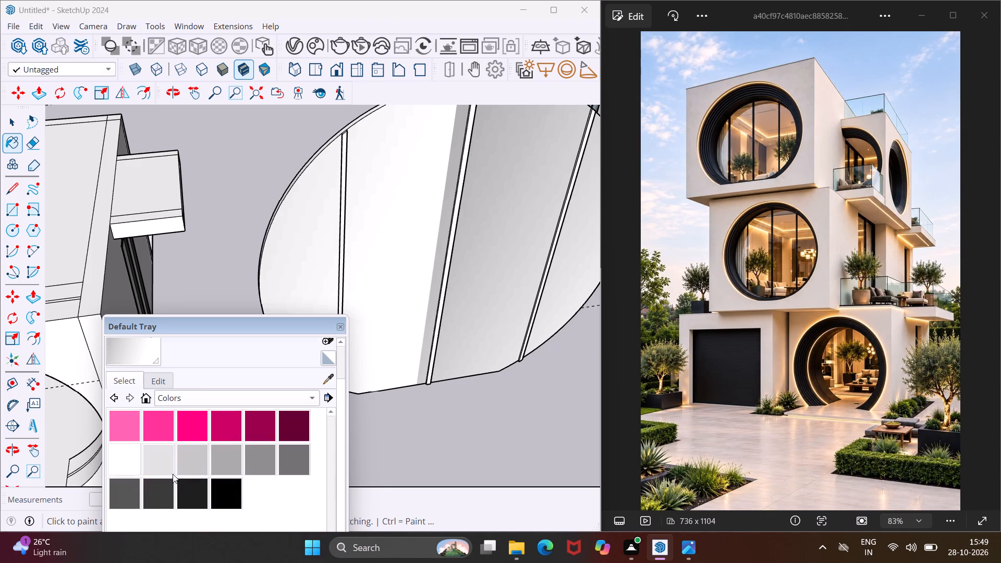
left_click(151, 496)
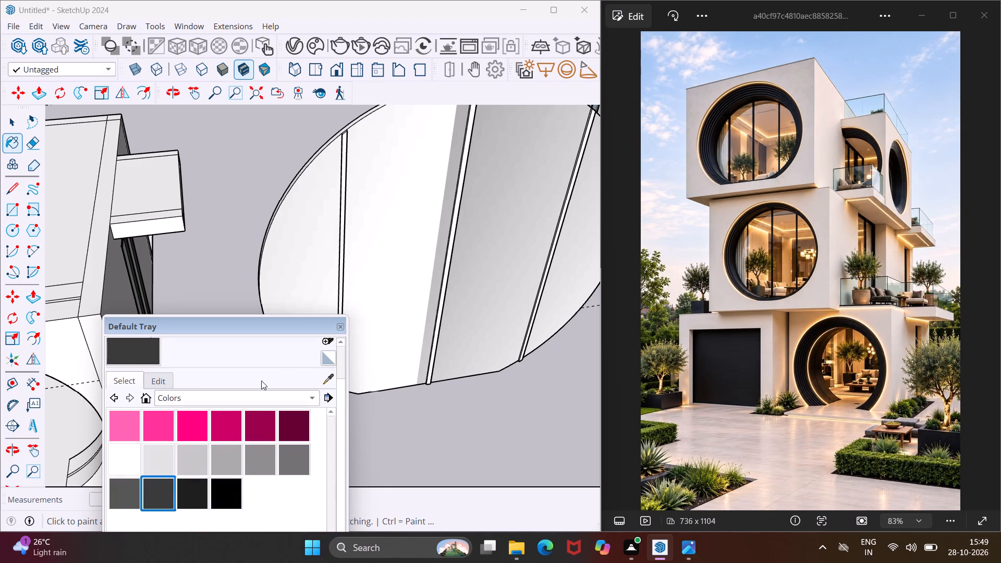
scroll(346, 153, "up", 13)
scroll(336, 230, "up", 6)
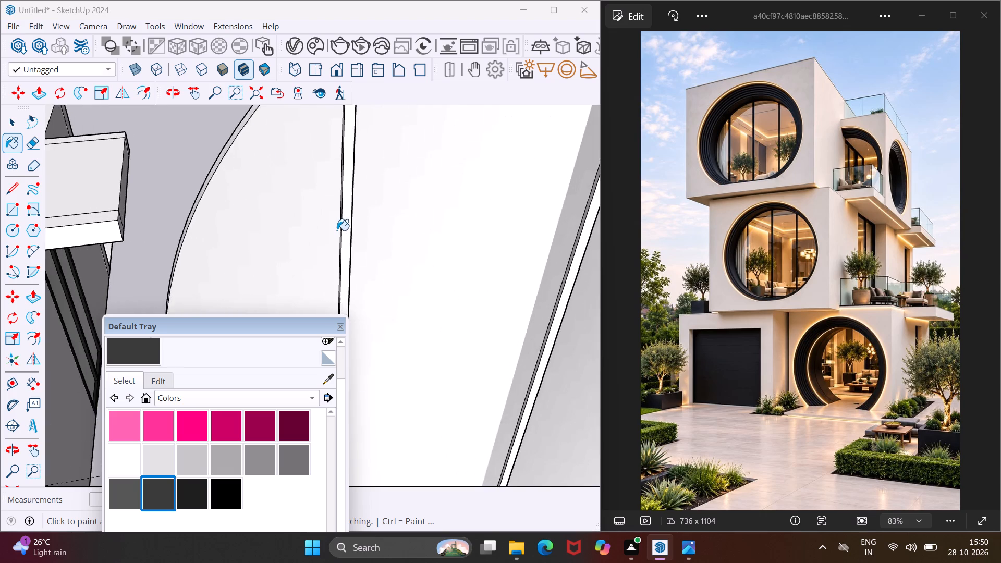
scroll(343, 228, "up", 4)
left_click(347, 223)
middle_click_drag(347, 214, 526, 259)
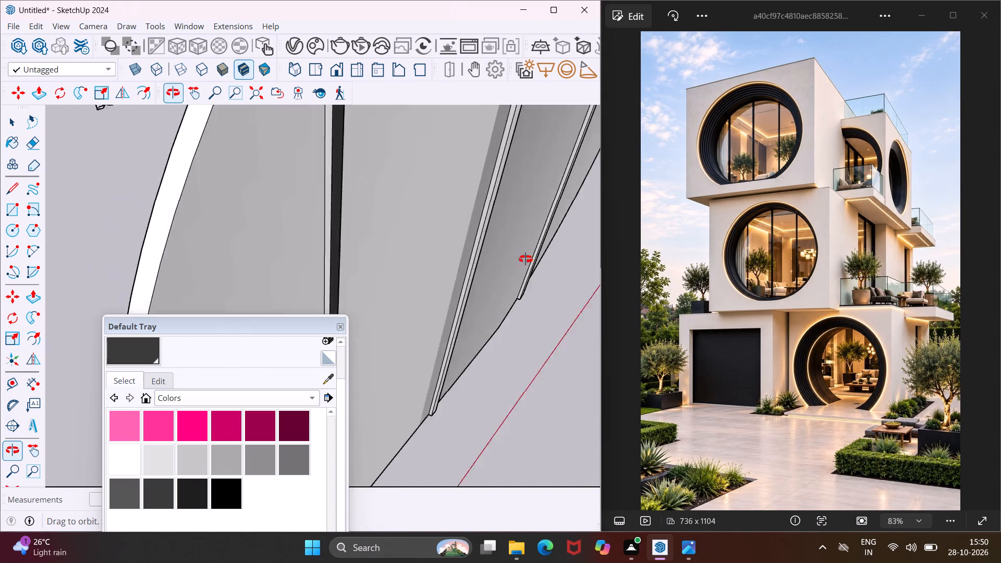
middle_click_drag(526, 259, 557, 259)
scroll(557, 259, "up", 1)
scroll(372, 244, "up", 3)
left_click(369, 239)
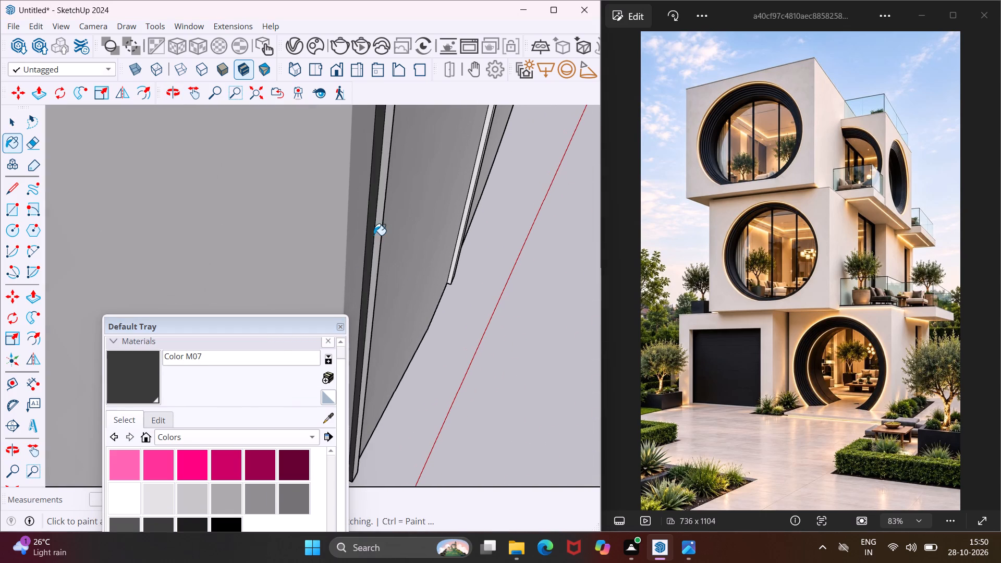
left_click(377, 230)
middle_click_drag(378, 229, 170, 290)
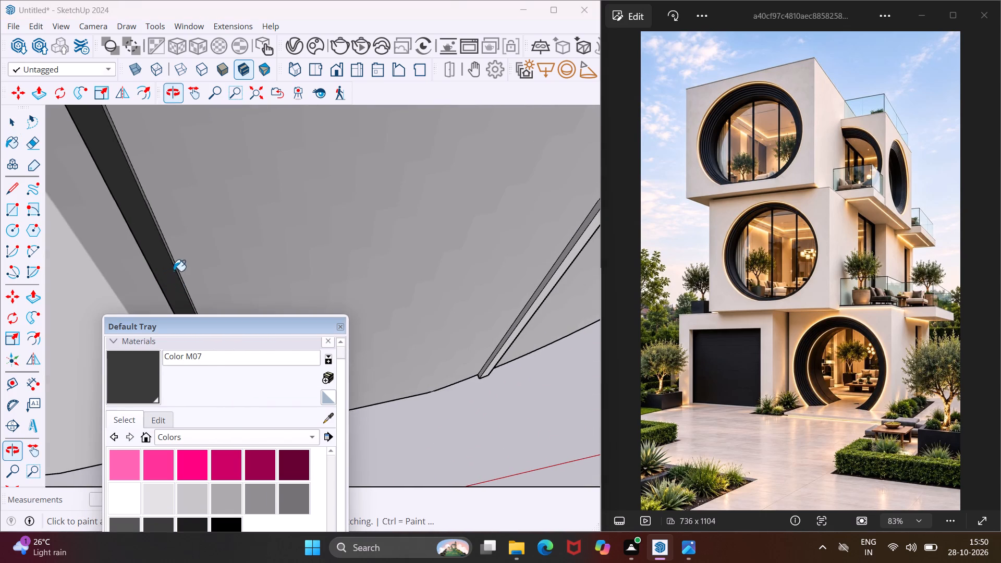
scroll(539, 280, "up", 3)
left_click(561, 263)
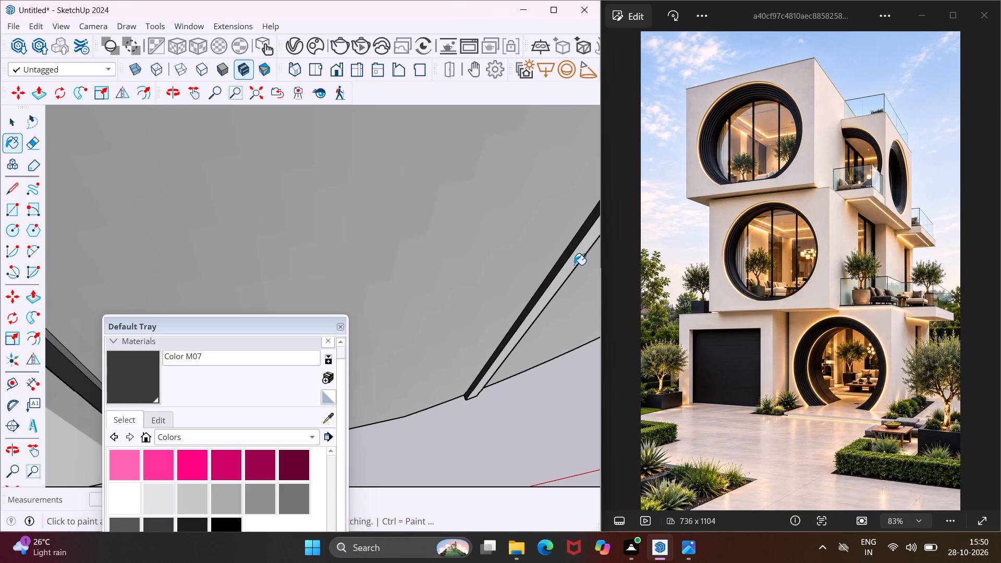
left_click(574, 265)
middle_click_drag(571, 264, 283, 229)
scroll(271, 224, "up", 3)
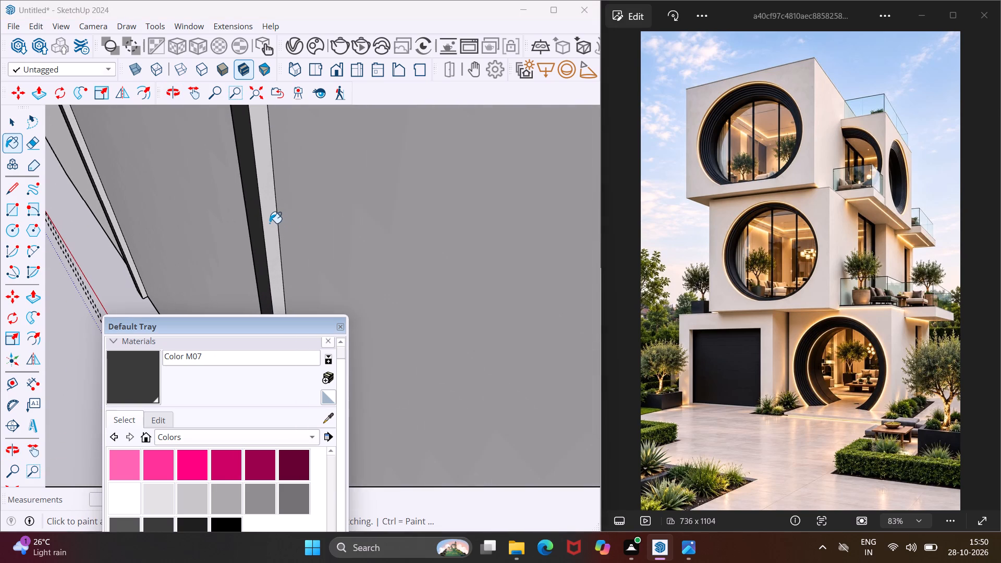
left_click(270, 223)
left_click(108, 208)
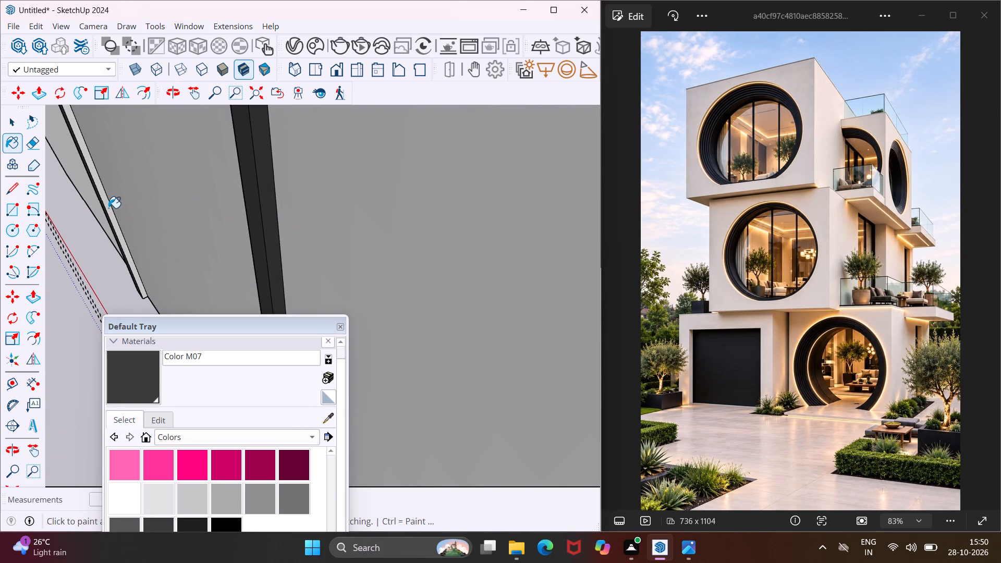
Paint the outer rim of the freestanding round window with Color M07.
scroll(108, 208, "down", 9)
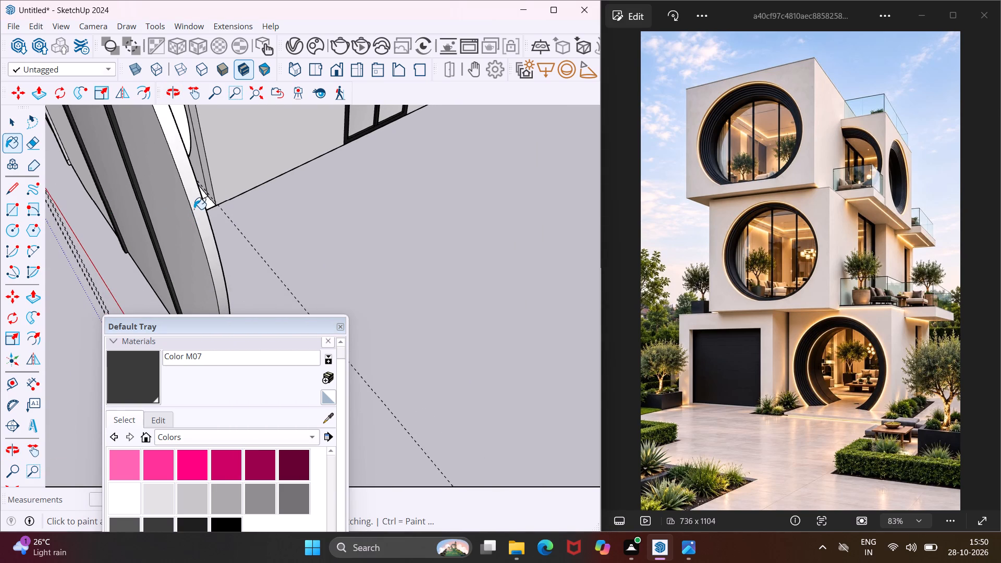
left_click(195, 204)
middle_click_drag(196, 204, 546, 189)
Paint the top end and remaining unpainted side face of the freestanding round window's first outer vertical bar with Color M07.
scroll(538, 186, "down", 6)
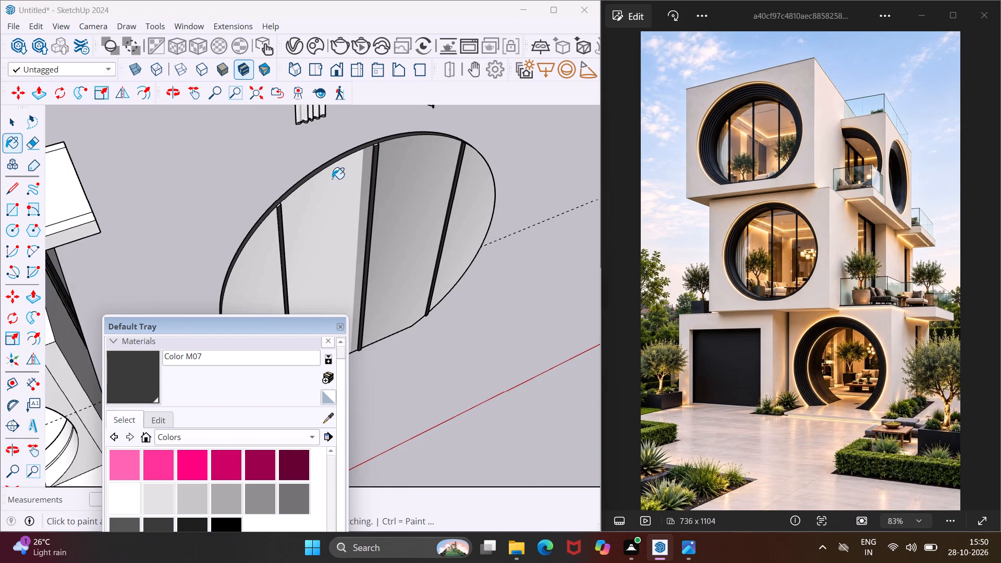
scroll(275, 212, "up", 14)
left_click(288, 189)
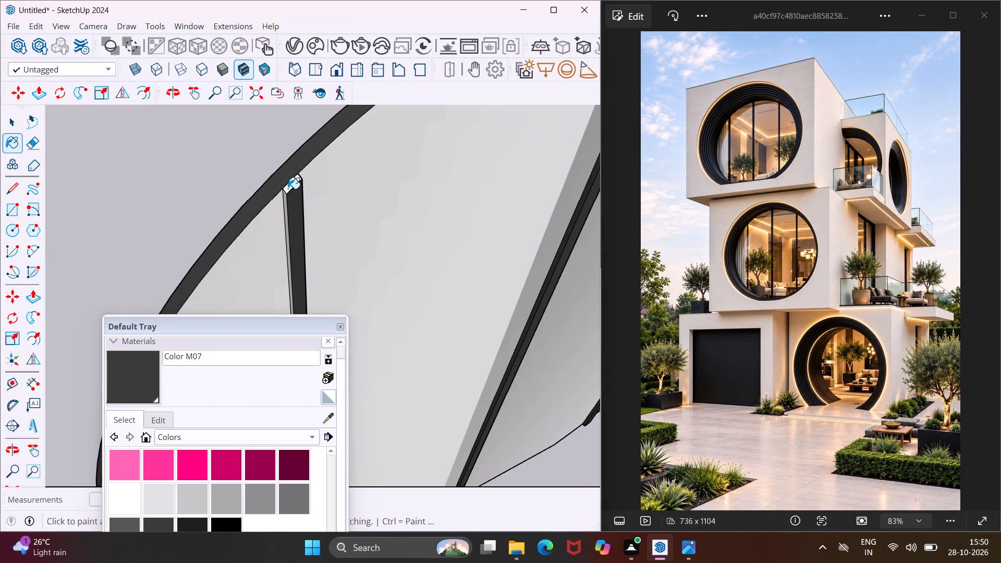
scroll(288, 196, "up", 4)
left_click(284, 204)
middle_click_drag(295, 198, 309, 197)
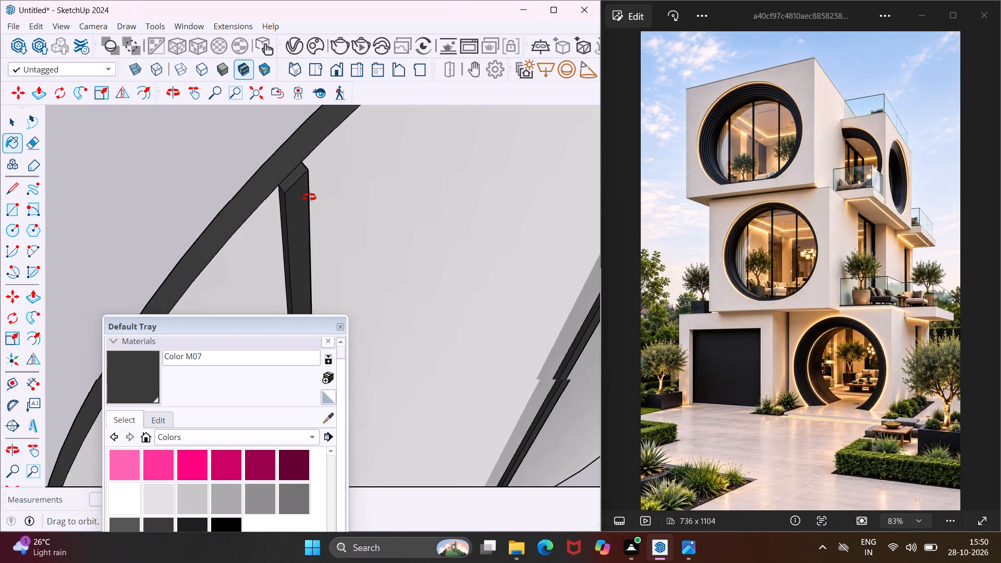
middle_click_drag(309, 197, 106, 234)
scroll(324, 195, "up", 4)
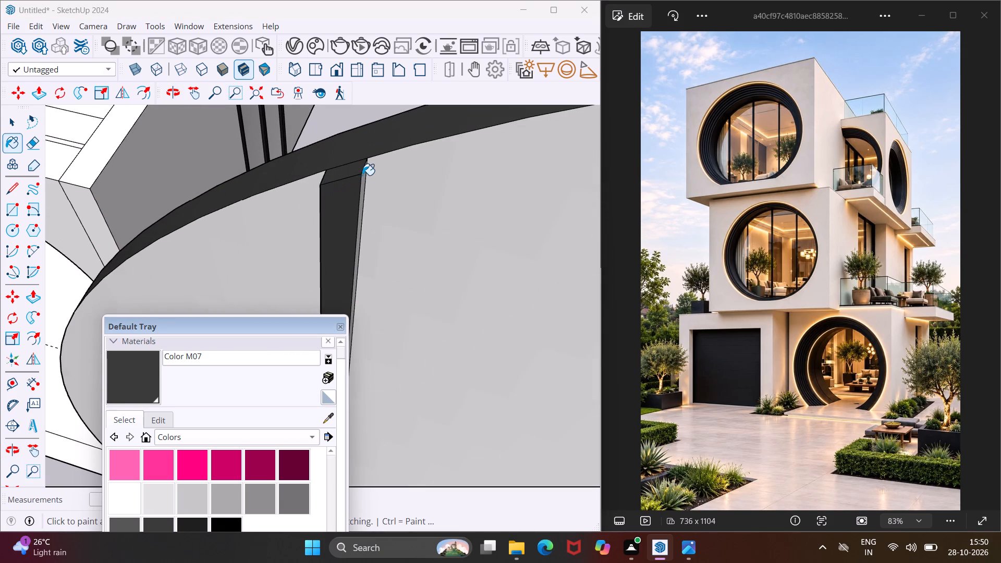
left_click(362, 175)
left_click(365, 177)
middle_click_drag(342, 182, 217, 193)
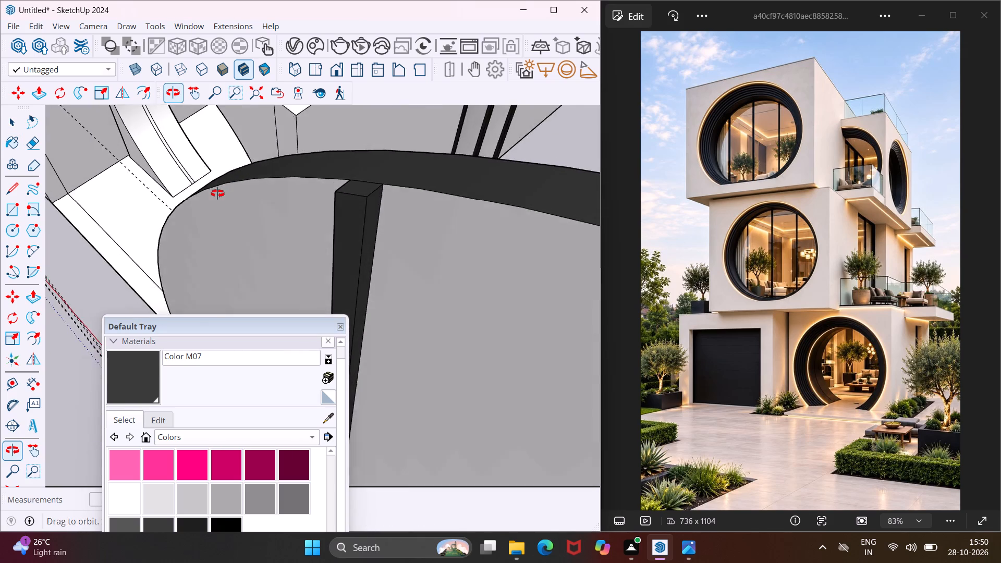
middle_click_drag(217, 193, 217, 193)
Paint the top ends of the round window's middle bar and other outer bar with Color M07.
scroll(213, 193, "up", 1)
scroll(203, 185, "down", 12)
scroll(290, 230, "up", 4)
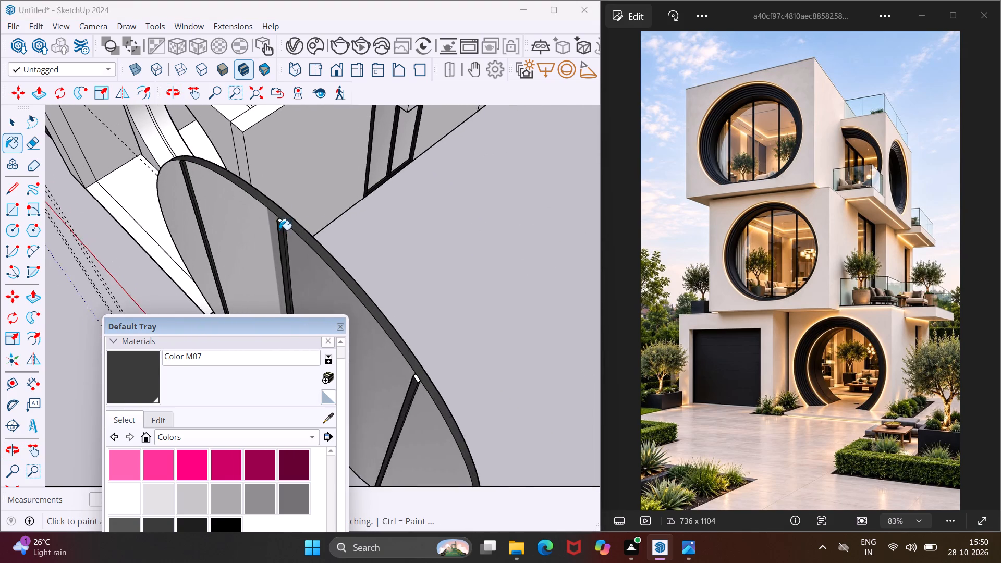
scroll(279, 230, "up", 15)
left_click(290, 206)
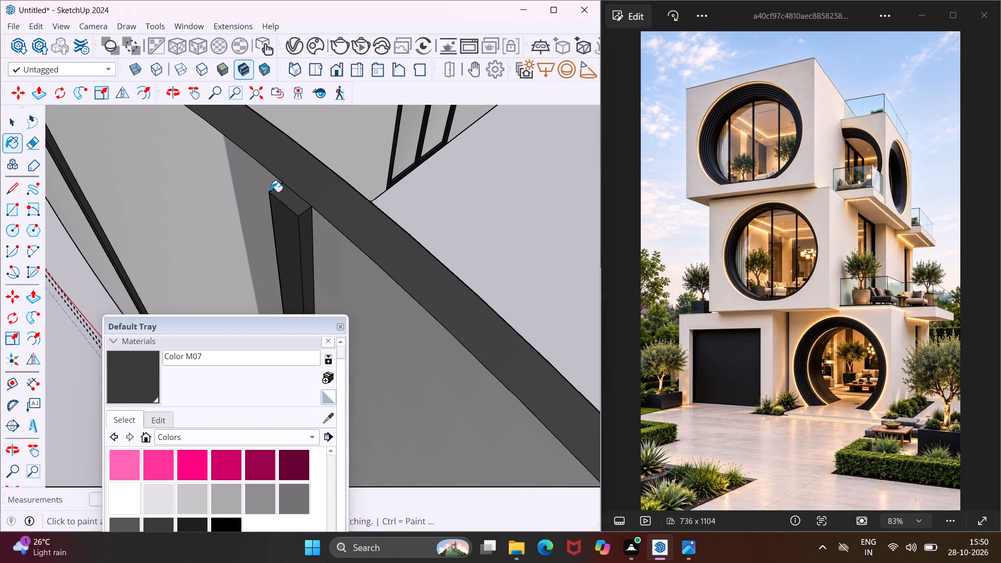
scroll(263, 179, "down", 13)
scroll(260, 169, "down", 10)
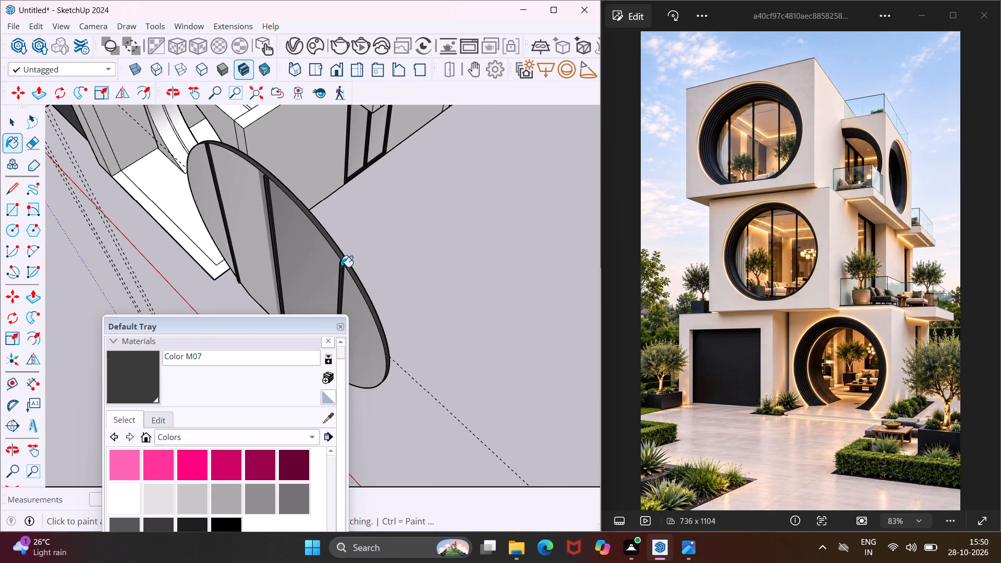
scroll(341, 267, "up", 19)
left_click(349, 243)
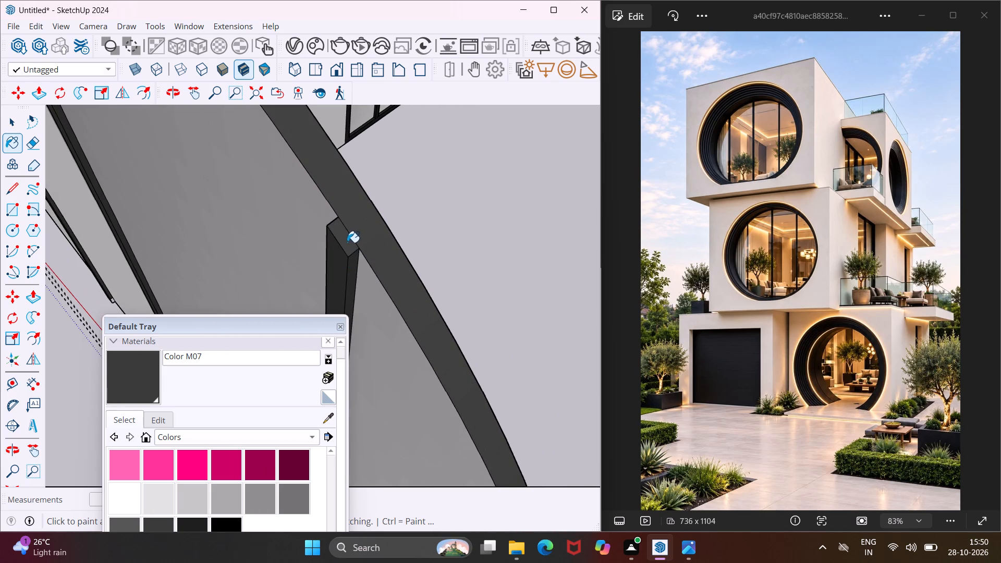
Paint all the narrow stepped rings lining the second-storey round opening with Color M07.
middle_click_drag(347, 242, 494, 201)
scroll(471, 190, "down", 12)
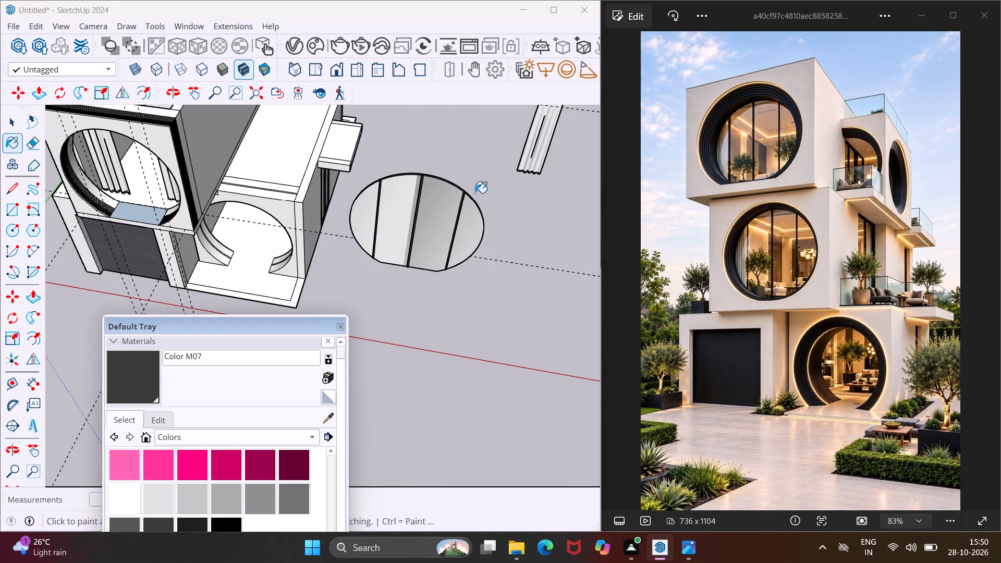
scroll(92, 194, "up", 7)
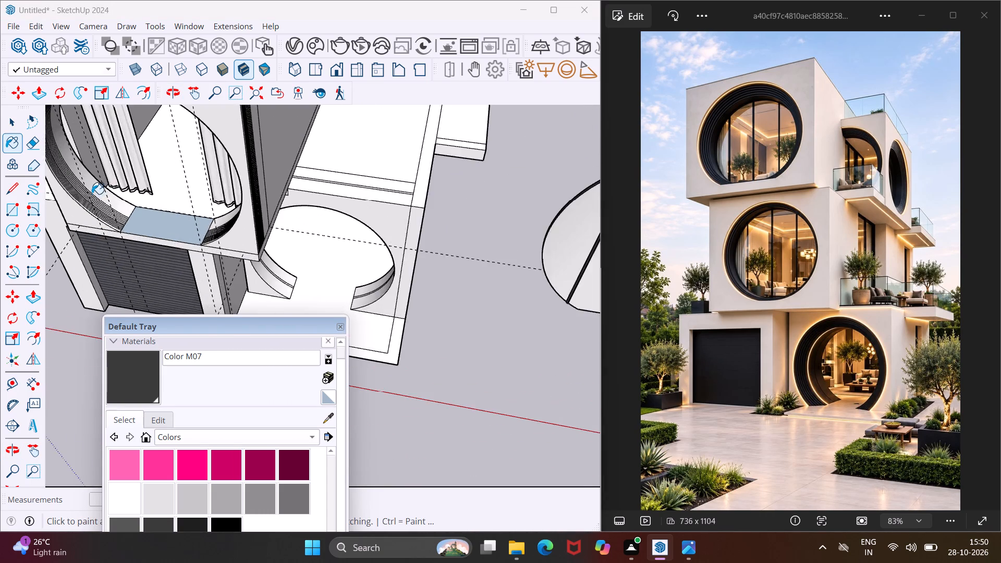
scroll(92, 194, "up", 10)
middle_click_drag(120, 265, 86, 249)
scroll(126, 260, "up", 4)
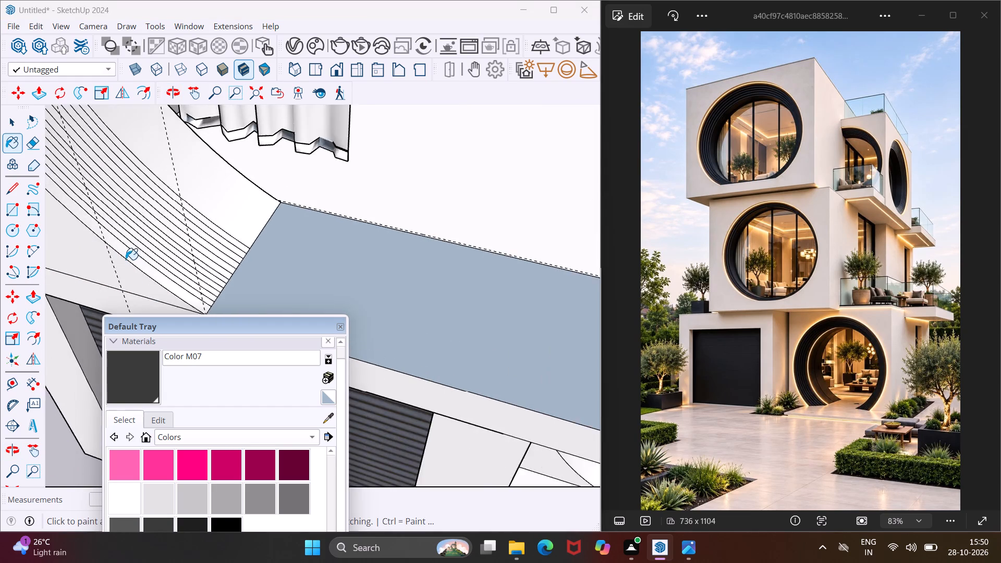
scroll(126, 260, "up", 15)
left_click(164, 258)
left_click(173, 249)
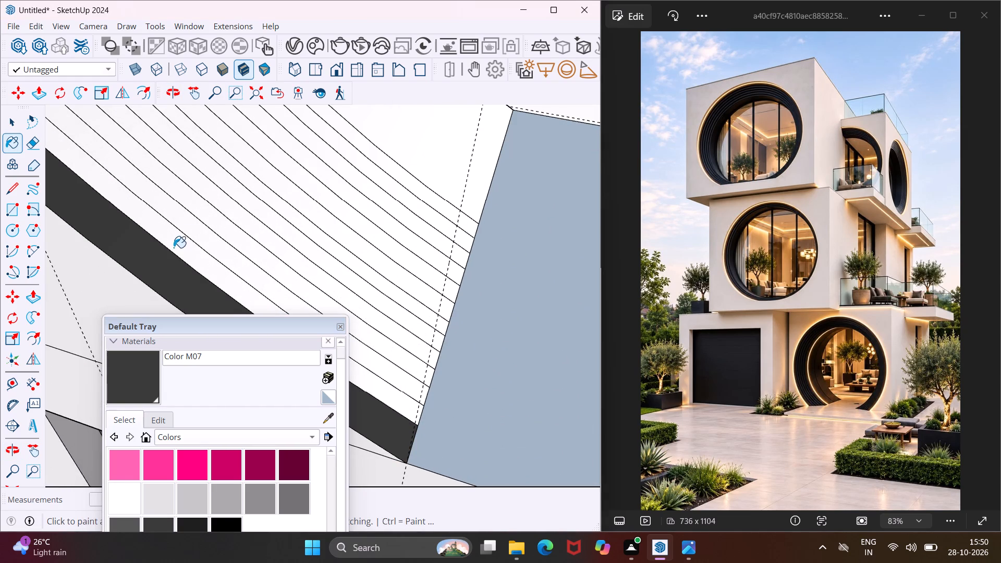
left_click(197, 229)
left_click(217, 222)
left_click(230, 206)
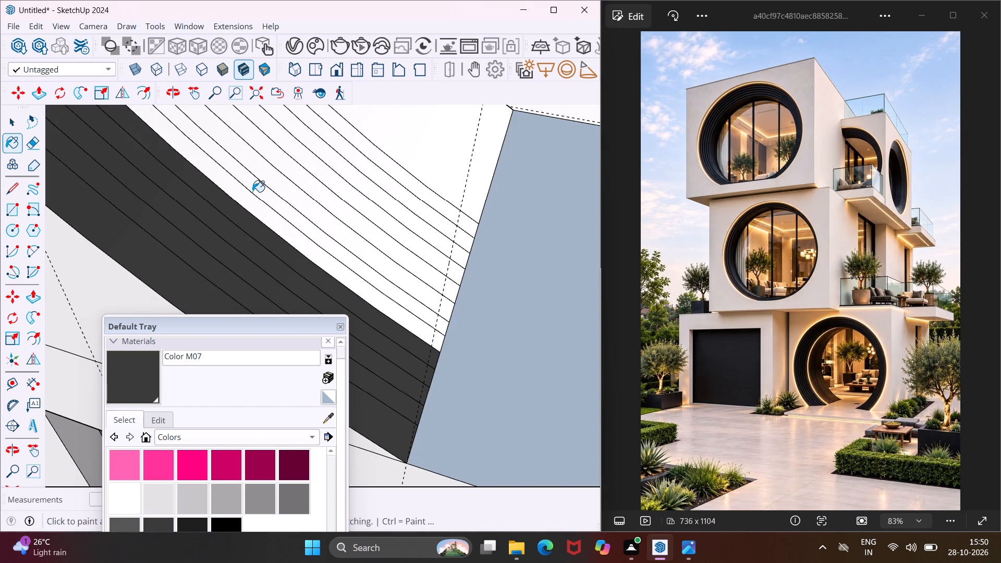
left_click(247, 201)
left_click(251, 188)
left_click(258, 172)
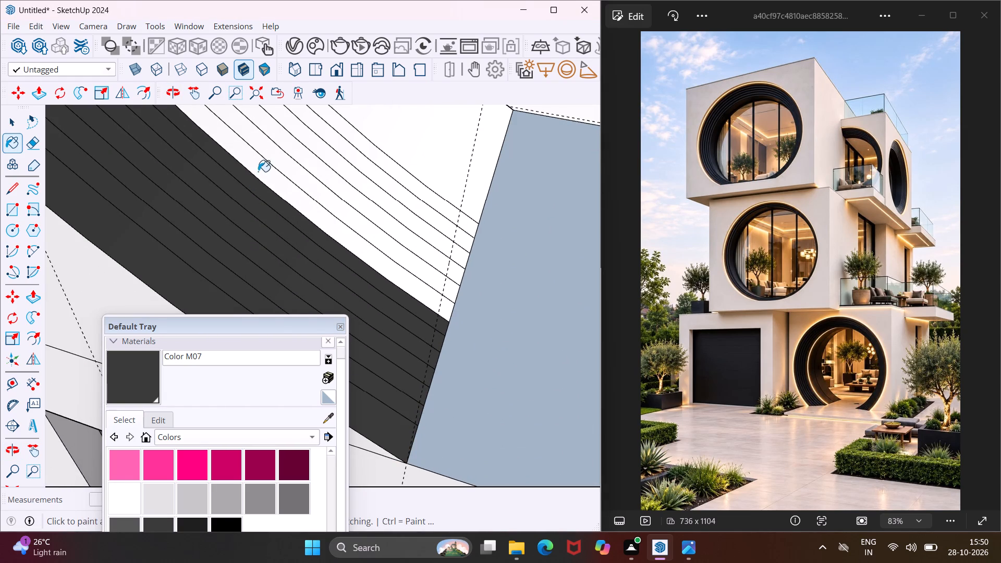
left_click(285, 156)
left_click(291, 152)
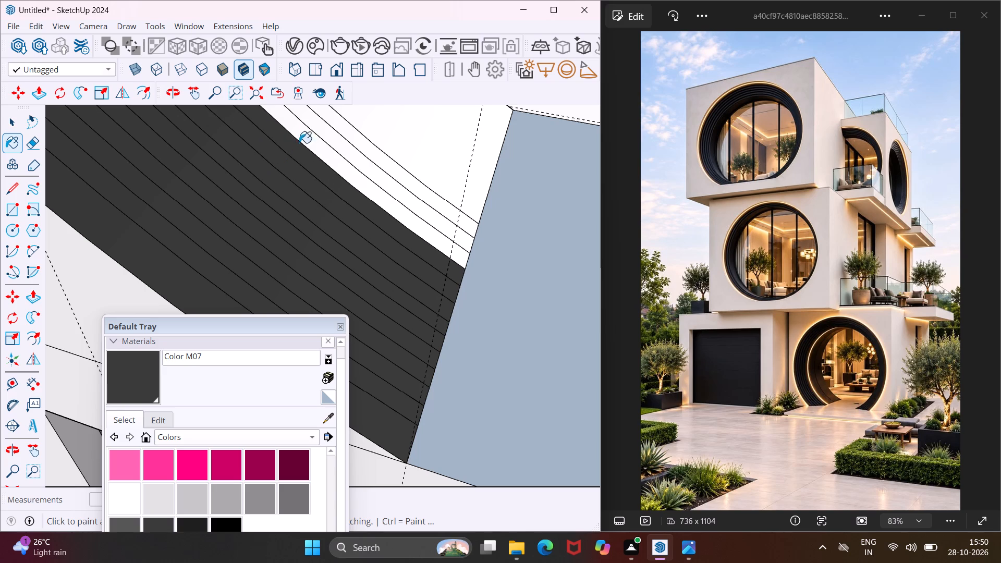
left_click(302, 140)
left_click(316, 132)
left_click(333, 125)
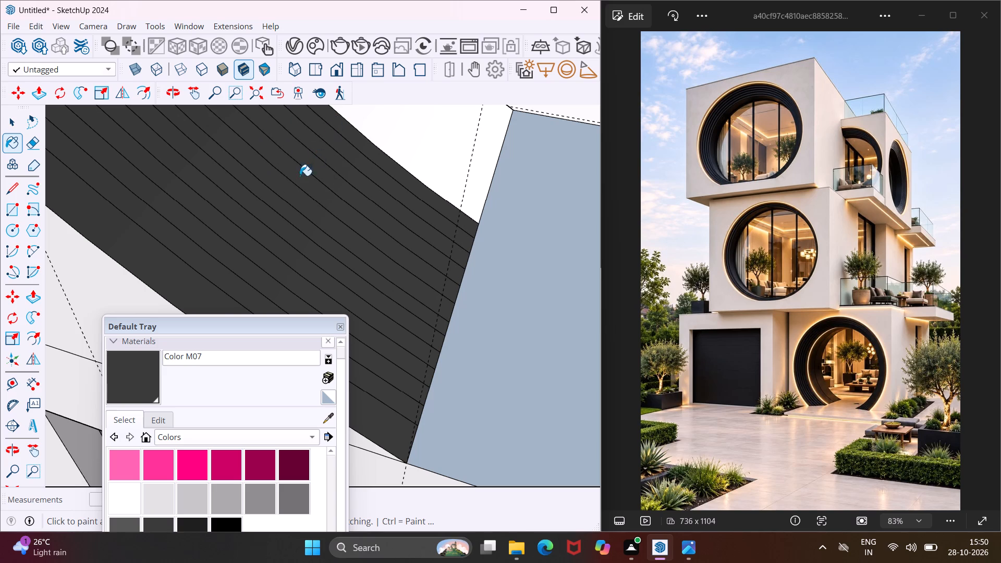
Paint the two wide bands lining the ground-floor round opening with Color M07, leaving the thin strip between them.
scroll(258, 210, "down", 20)
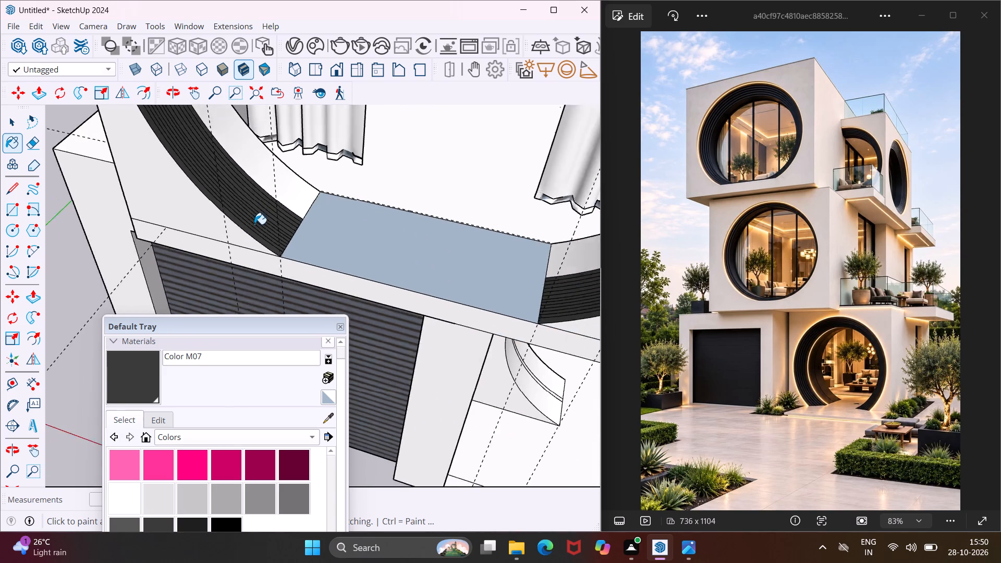
scroll(254, 224, "down", 14)
scroll(351, 283, "up", 16)
scroll(365, 287, "up", 5)
left_click(351, 305)
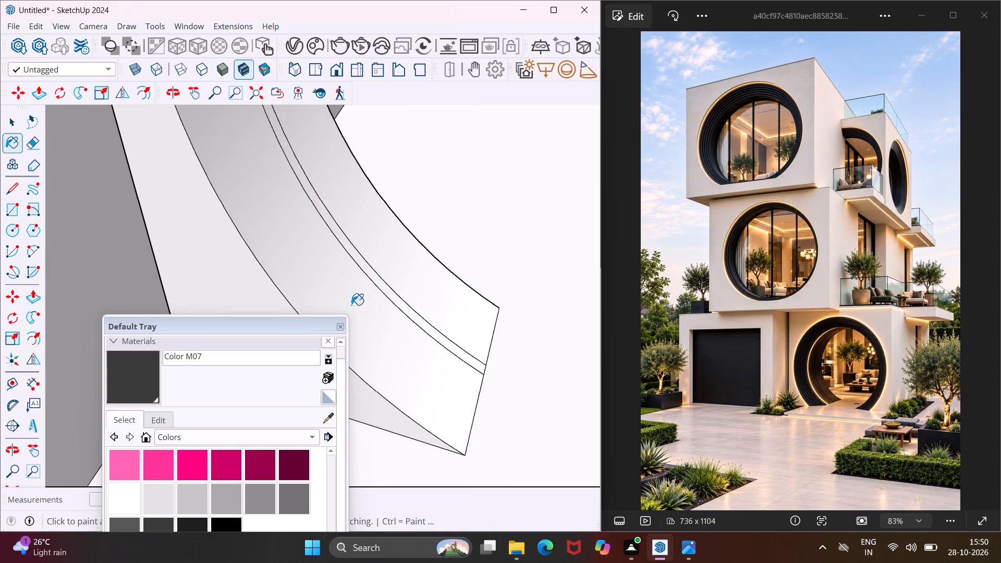
left_click(378, 256)
scroll(359, 235, "down", 13)
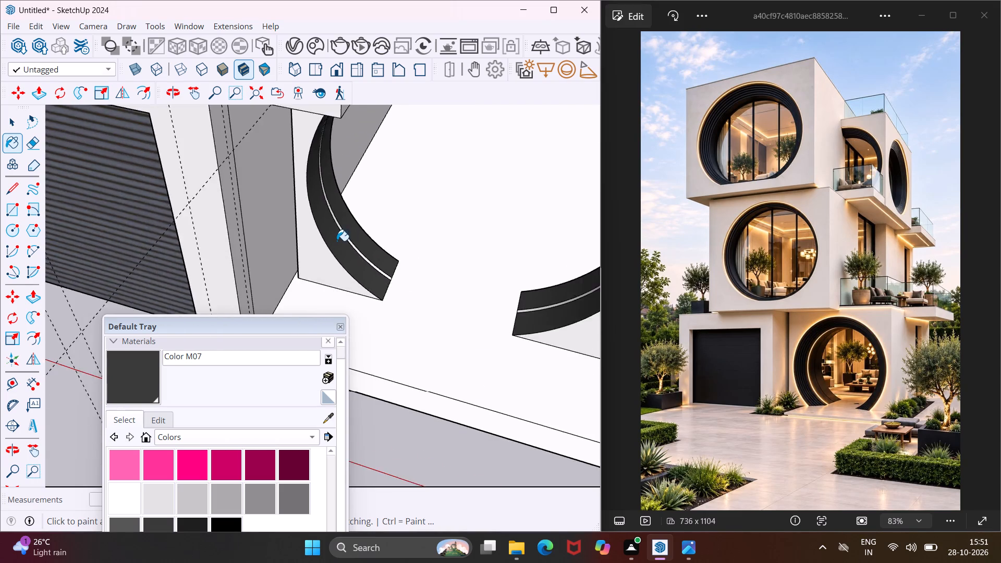
Paint the wide innermost band of the second-storey round opening with Color M07.
scroll(337, 241, "down", 13)
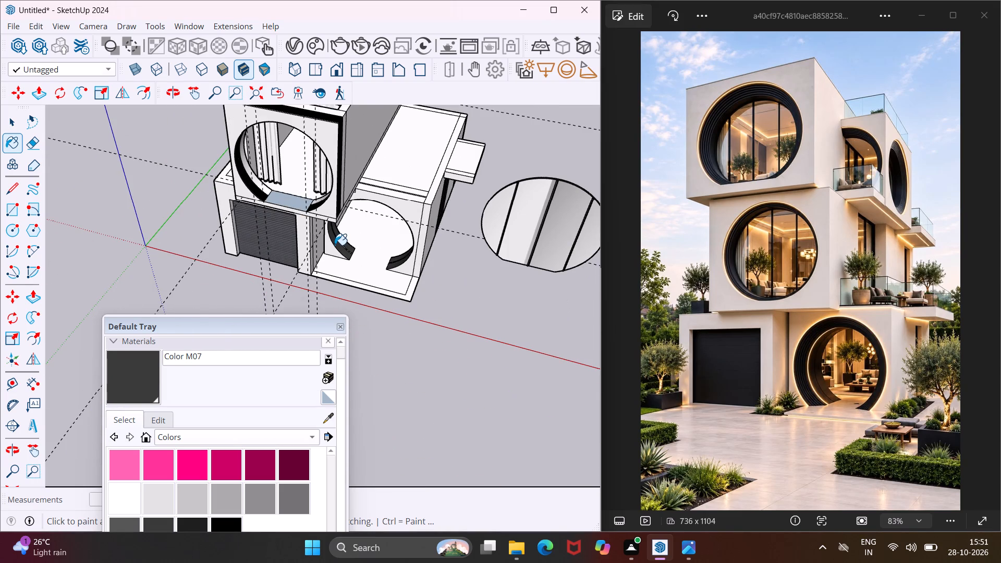
scroll(248, 185, "up", 11)
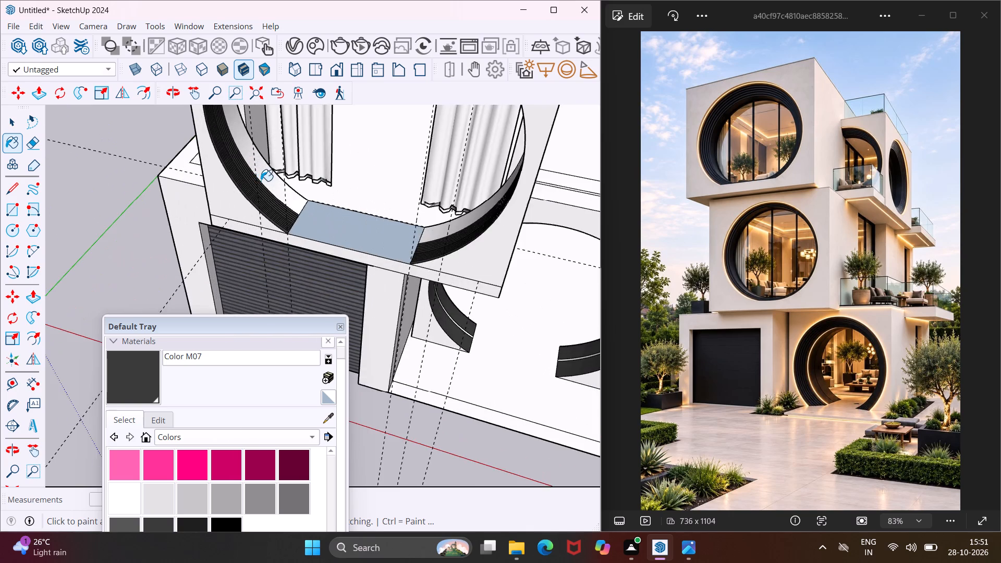
scroll(261, 181, "up", 7)
left_click(271, 180)
key("Escape")
key("space")
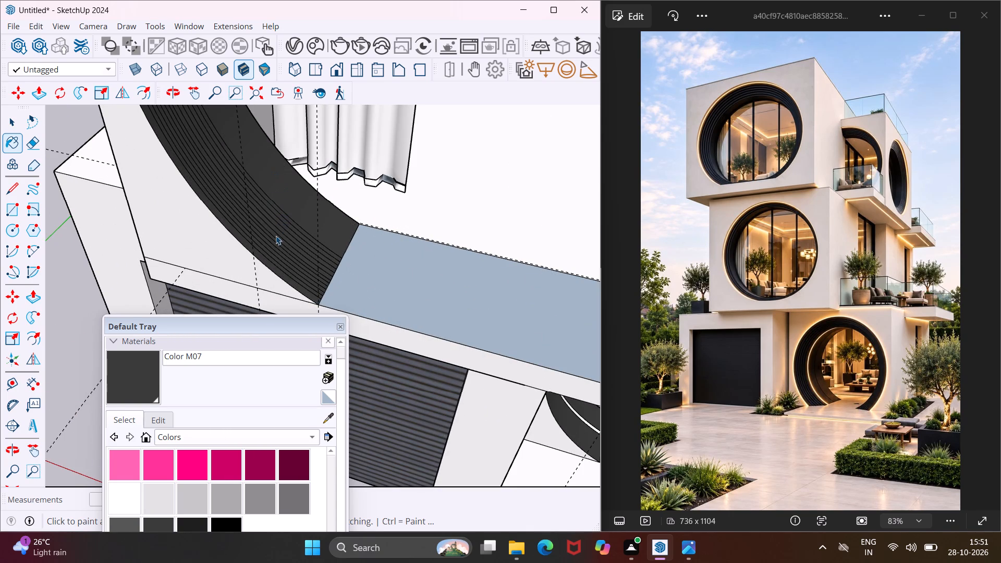
Delete all the construction guides from the model.
scroll(228, 215, "down", 12)
scroll(182, 238, "down", 7)
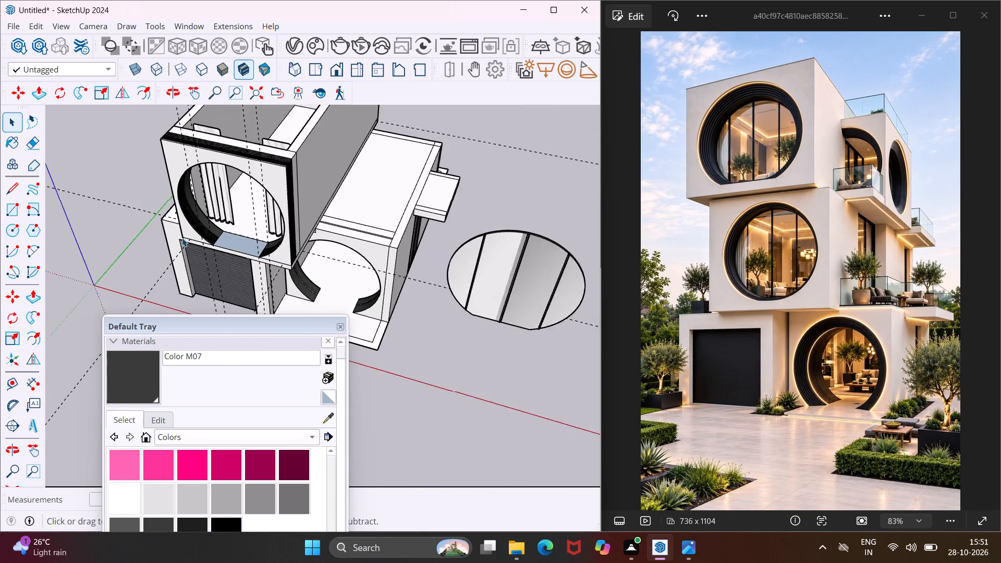
scroll(182, 238, "down", 3)
middle_click_drag(322, 293, 458, 252)
middle_click_drag(466, 214, 587, 319)
left_click(35, 28)
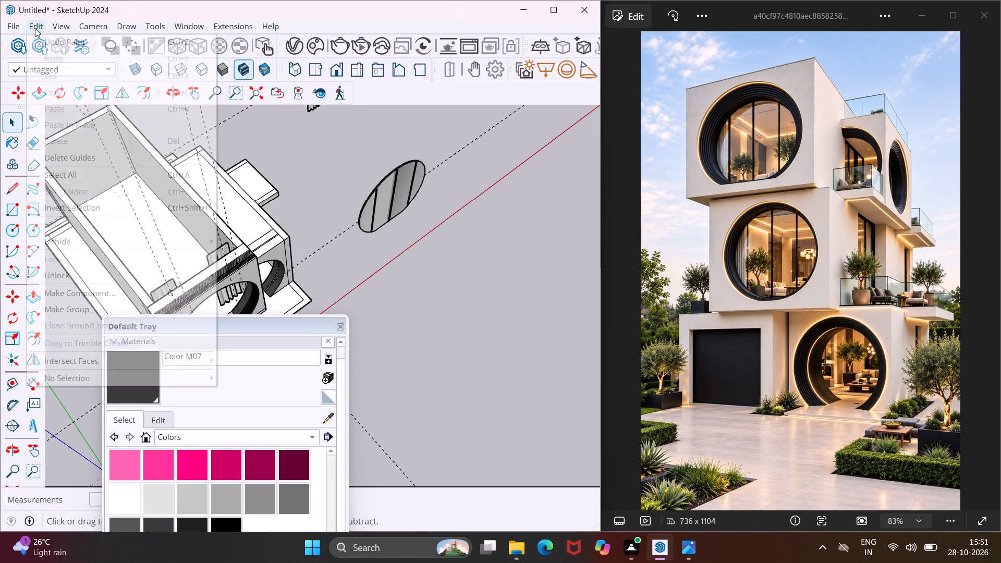
left_click(81, 165)
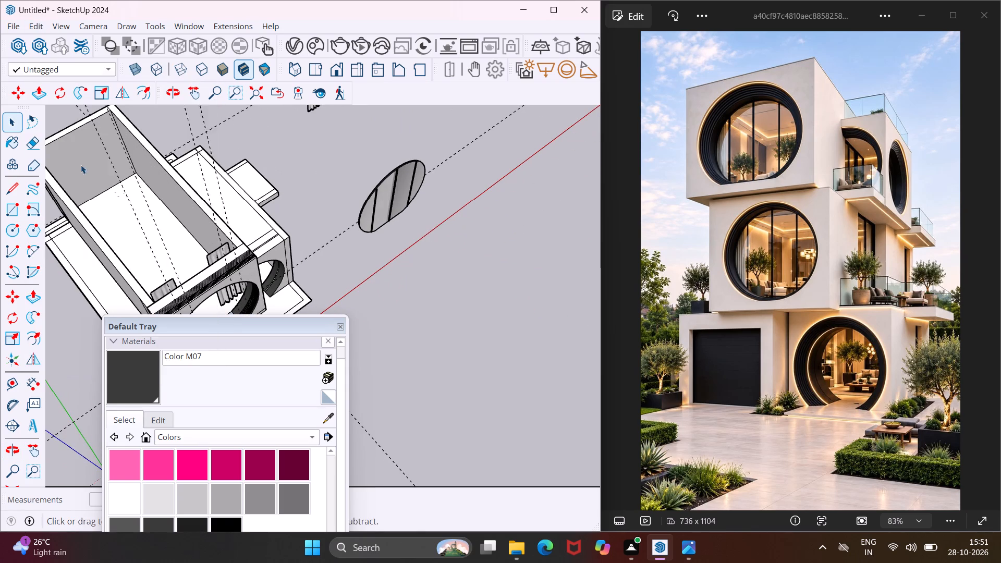
Move the whole freestanding round window by its bottom corner onto the matching inner bottom corner of the second-storey round opening.
middle_click_drag(245, 256, 349, 174)
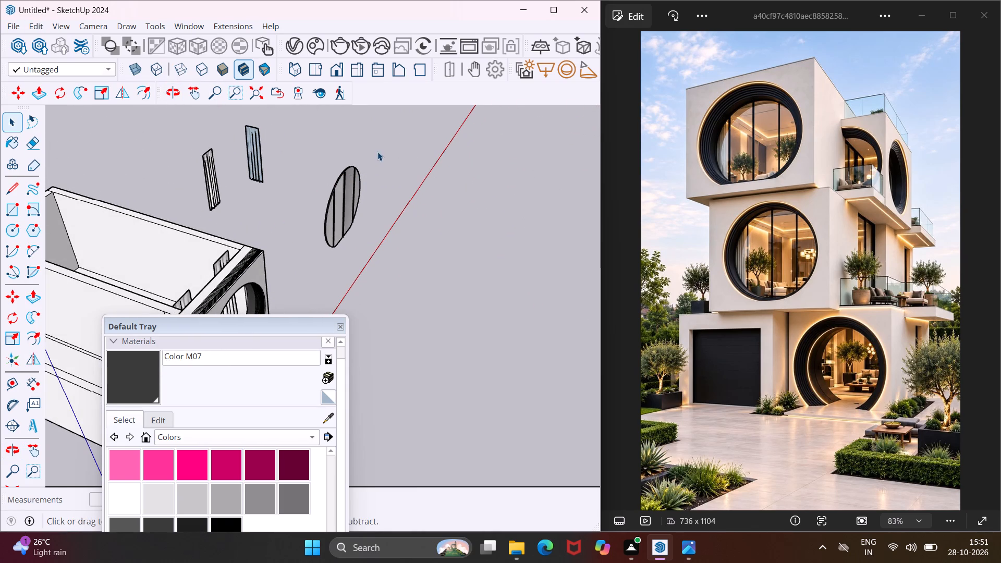
left_click_drag(378, 151, 313, 258)
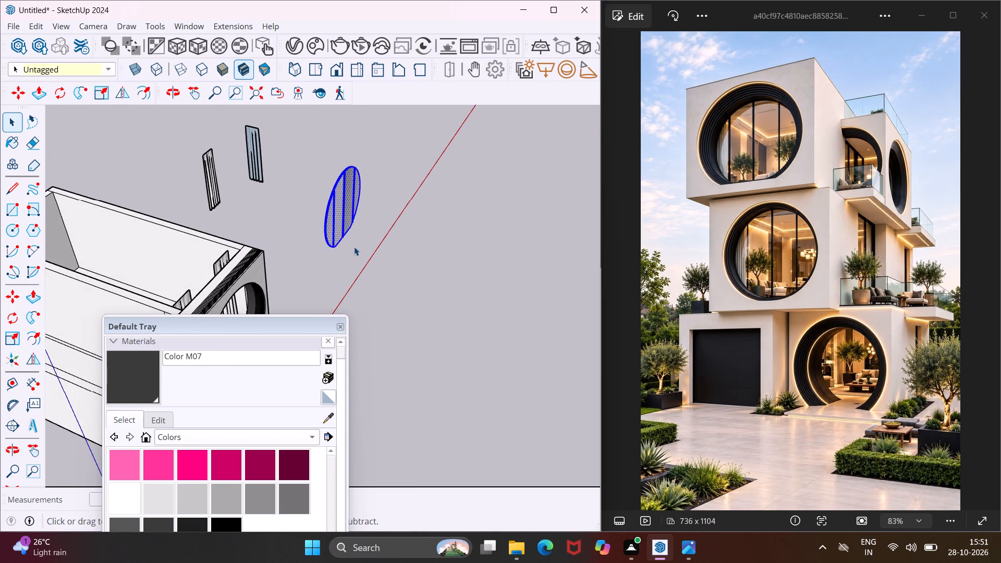
middle_click_drag(354, 247, 83, 201)
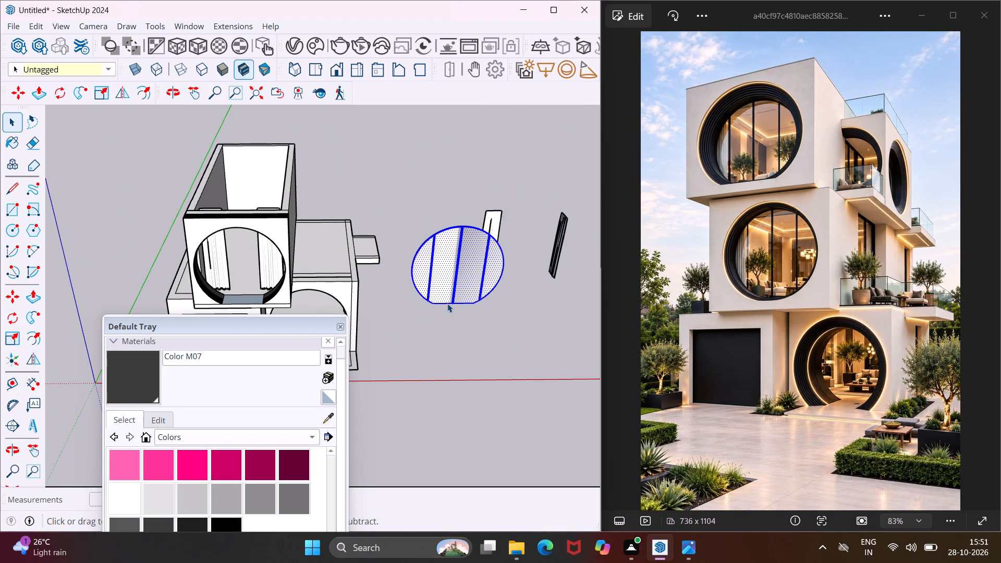
key("m")
scroll(468, 309, "up", 8)
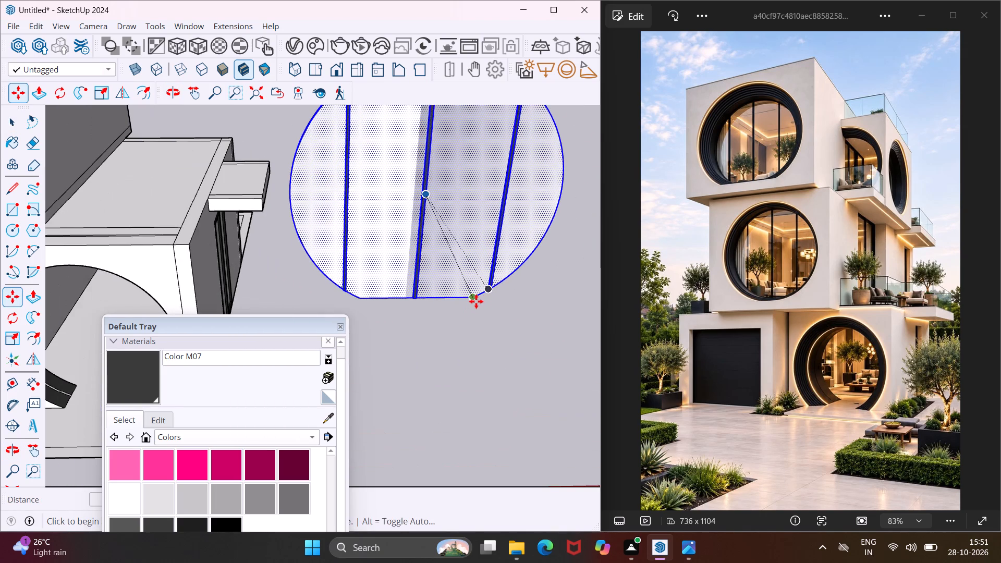
left_click(474, 298)
scroll(431, 280, "down", 12)
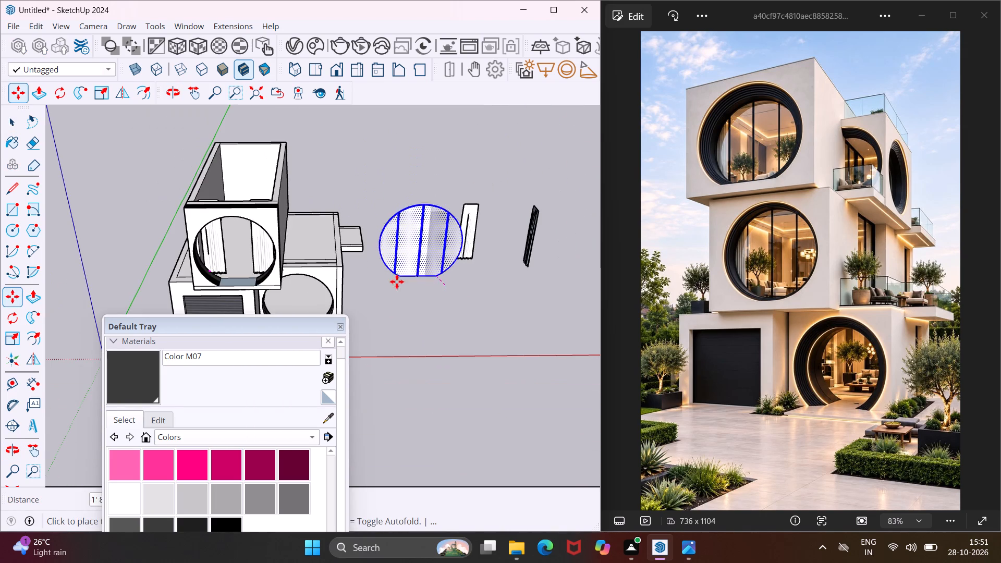
scroll(254, 280, "up", 10)
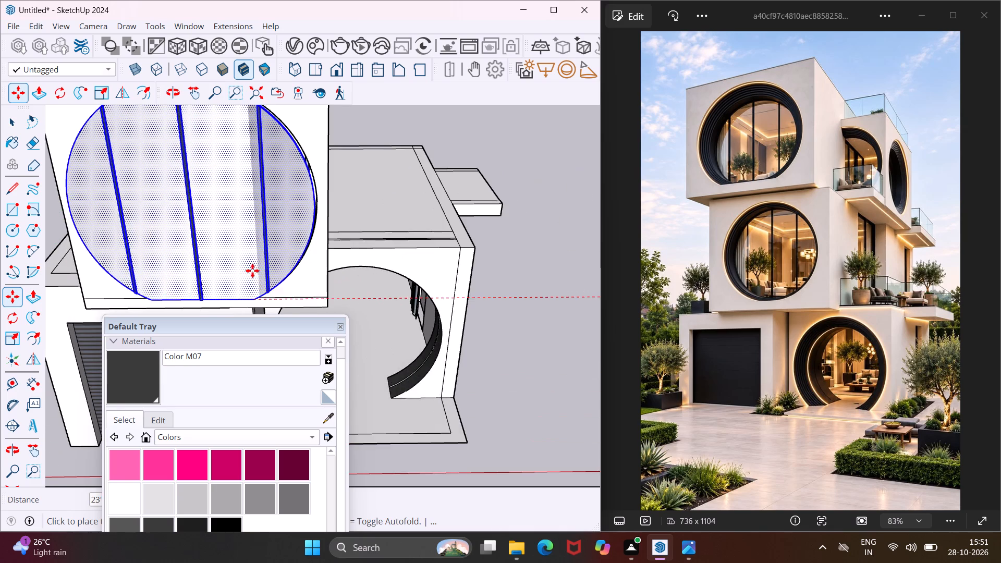
middle_click_drag(251, 270, 249, 255)
scroll(251, 275, "up", 10)
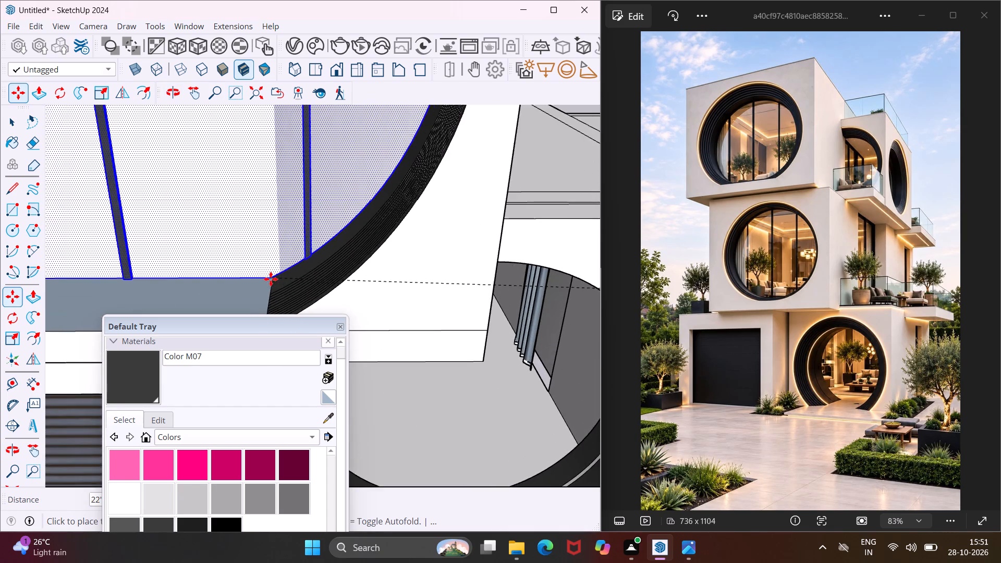
scroll(271, 279, "up", 4)
left_click(276, 279)
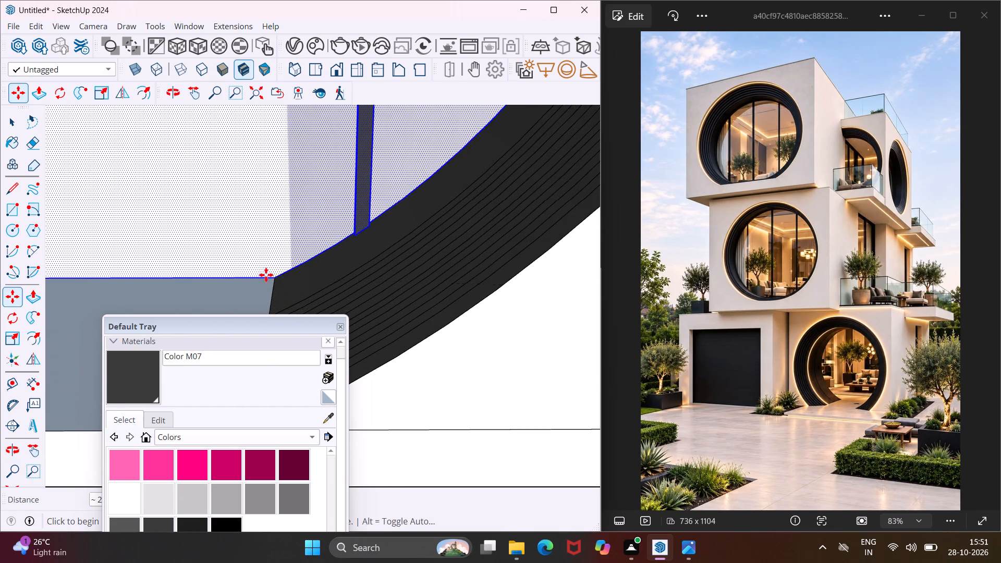
scroll(246, 257, "down", 20)
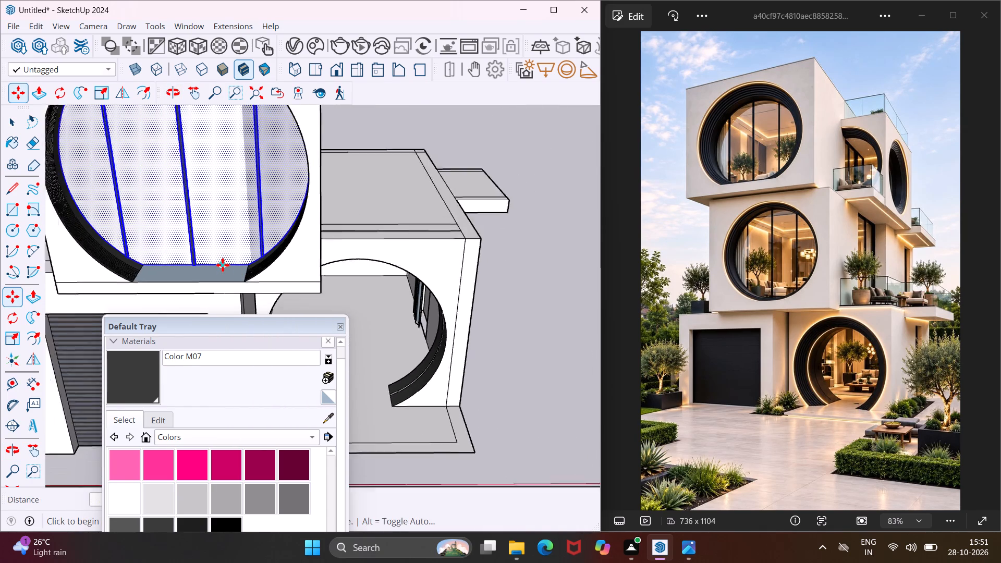
Move the second-storey curtain on the garage side of the round window flush against the inner face of the front wall.
scroll(223, 265, "down", 3)
middle_click_drag(223, 265, 316, 135)
key("Escape")
key("space")
middle_click_drag(261, 195, 269, 245)
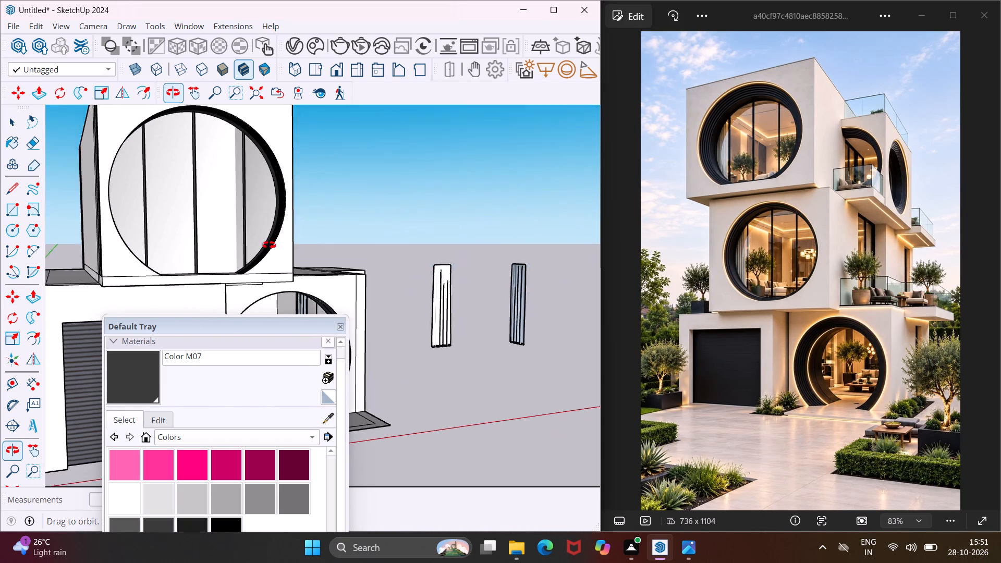
middle_click_drag(269, 245, 565, 366)
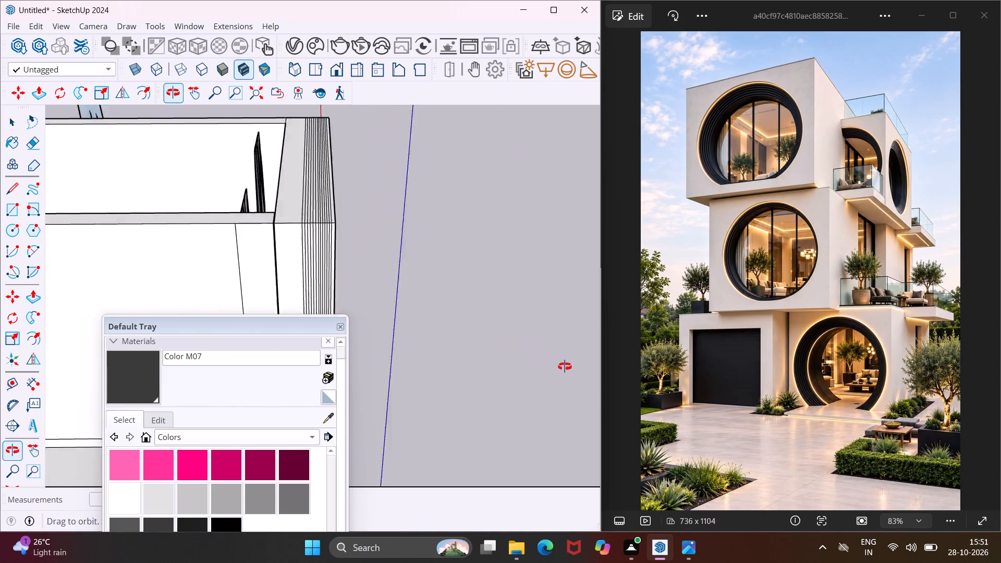
middle_click_drag(565, 366, 644, 399)
scroll(341, 279, "up", 3)
left_click(363, 279)
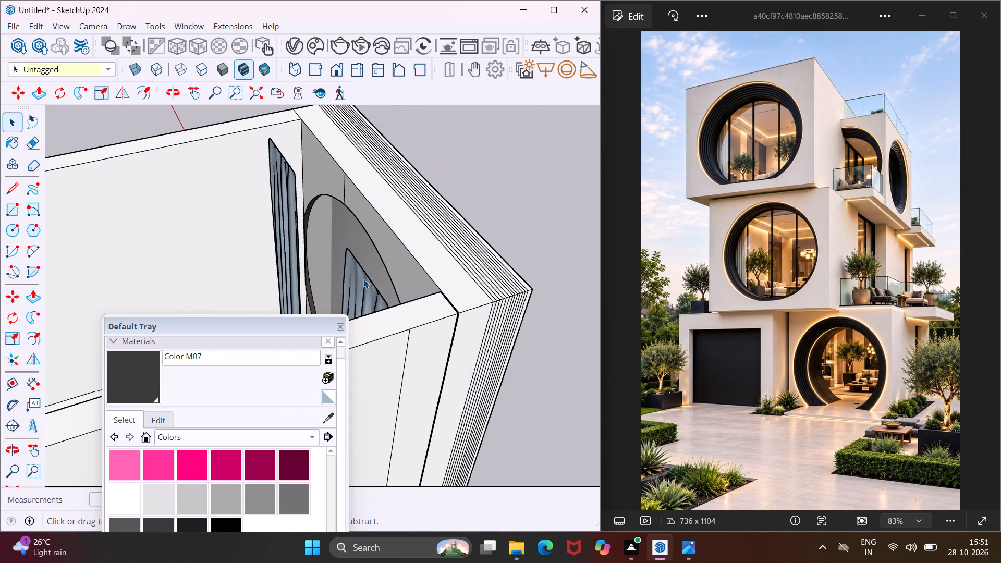
middle_click_drag(372, 285, 535, 311)
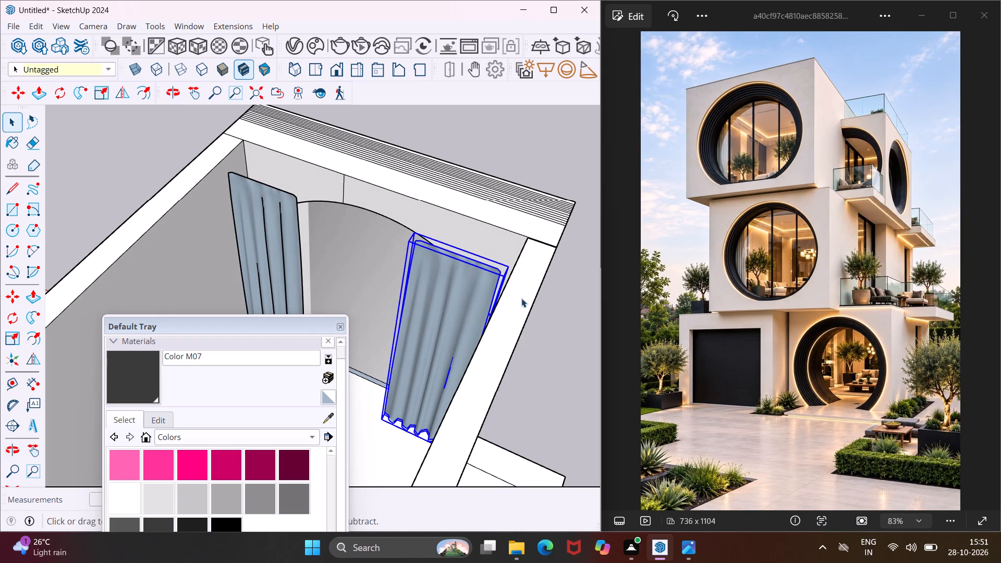
key("m")
scroll(428, 240, "up", 8)
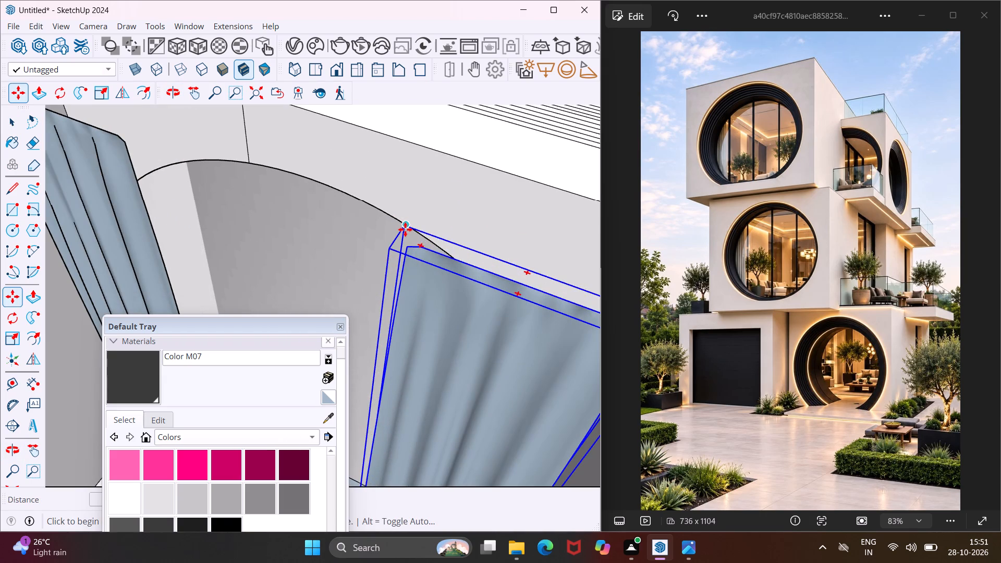
left_click(405, 229)
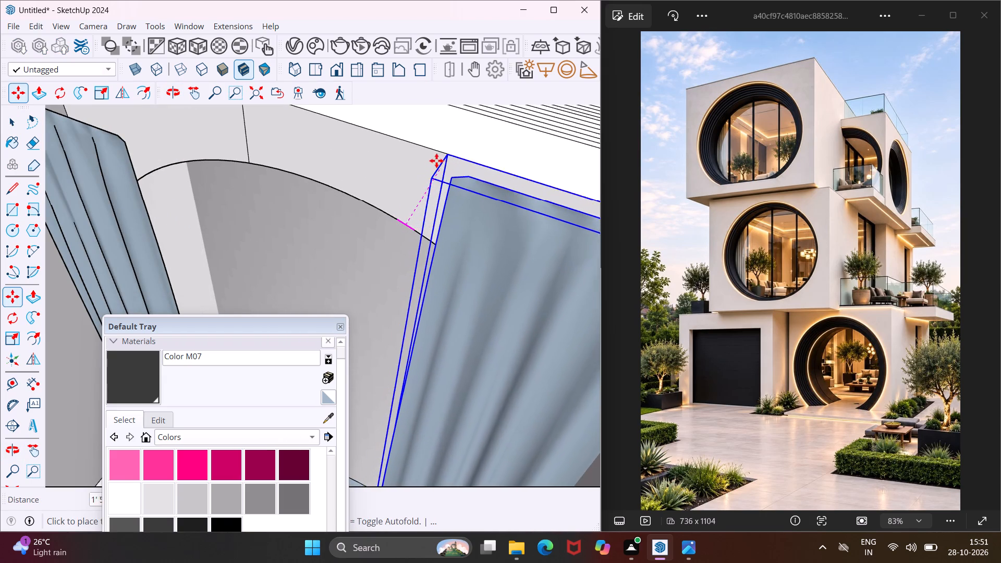
middle_click_drag(438, 156, 218, 202)
scroll(215, 197, "down", 6)
key("Escape")
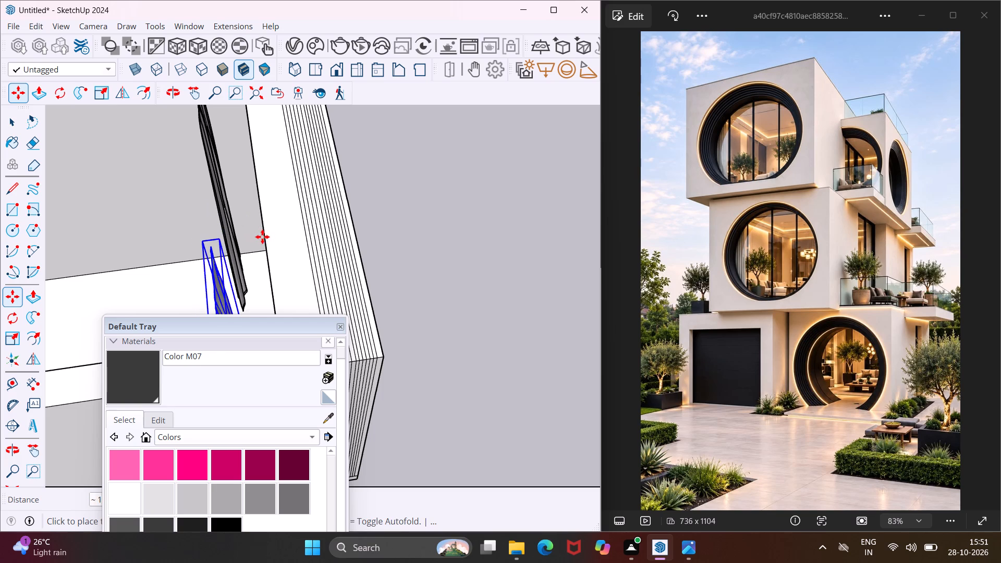
scroll(216, 245, "up", 2)
left_click(219, 237)
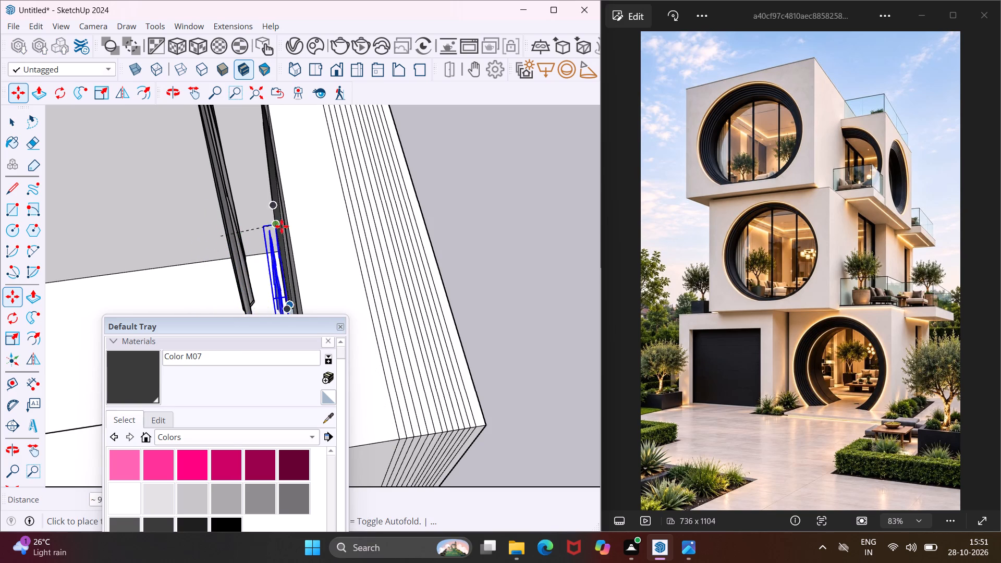
left_click(289, 226)
middle_click_drag(265, 237, 396, 234)
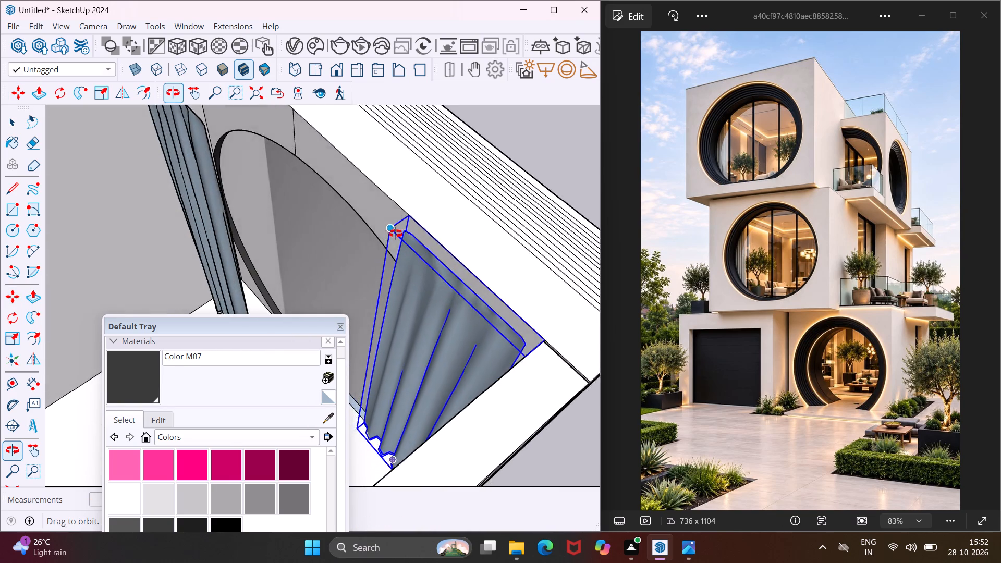
middle_click_drag(396, 234, 491, 223)
key("Escape")
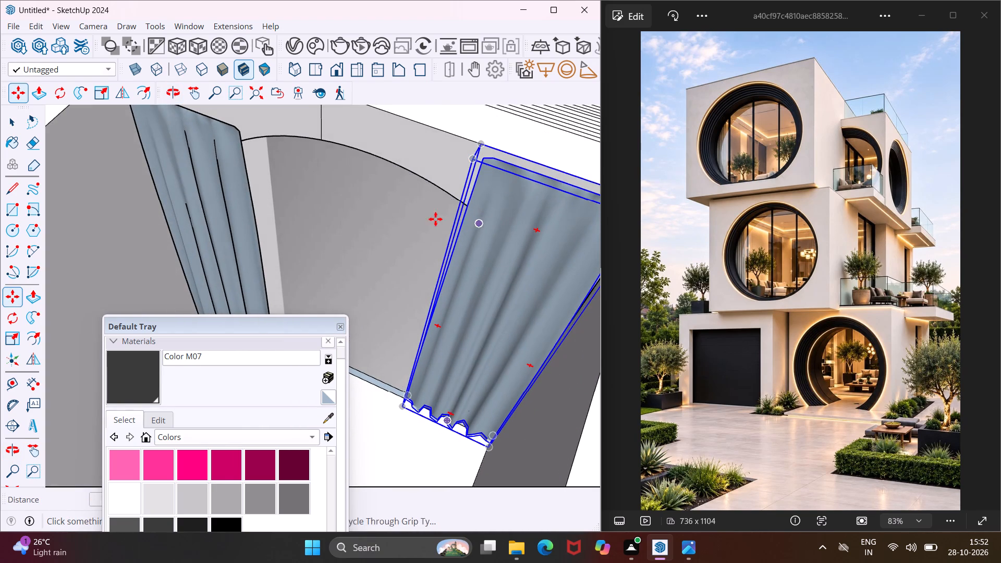
middle_click_drag(354, 218, 147, 300)
key("Escape")
key("space")
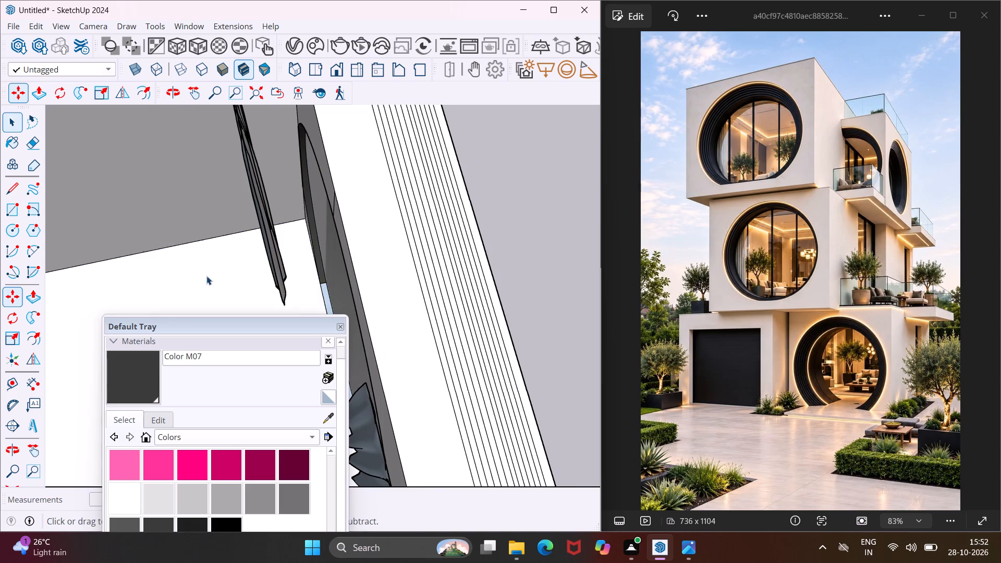
Move the other second-storey curtain by its outer top corner onto the inner corner of the front wall, beside the round window.
scroll(224, 250, "down", 7)
scroll(229, 190, "up", 4)
left_click(223, 183)
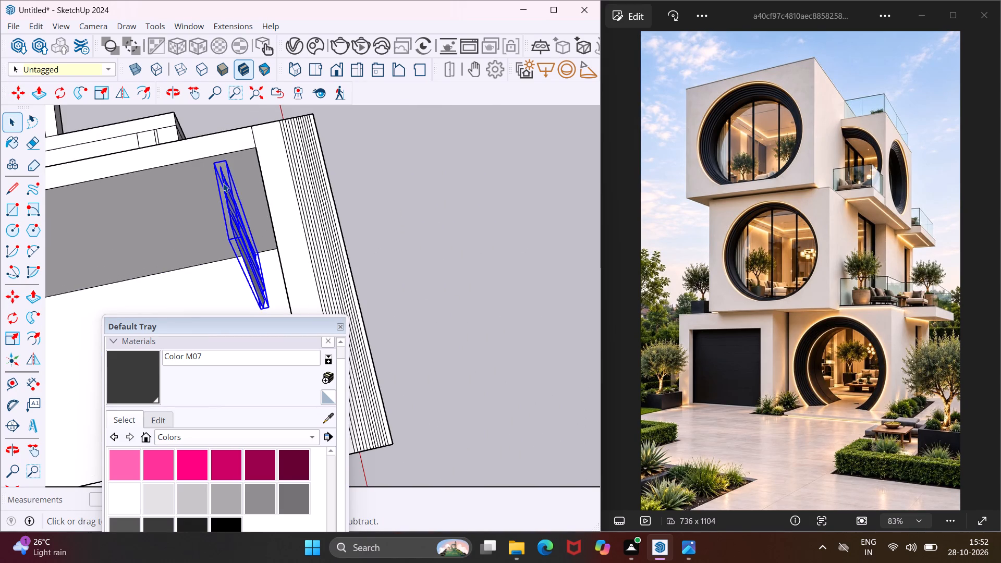
key("m")
scroll(224, 159, "up", 4)
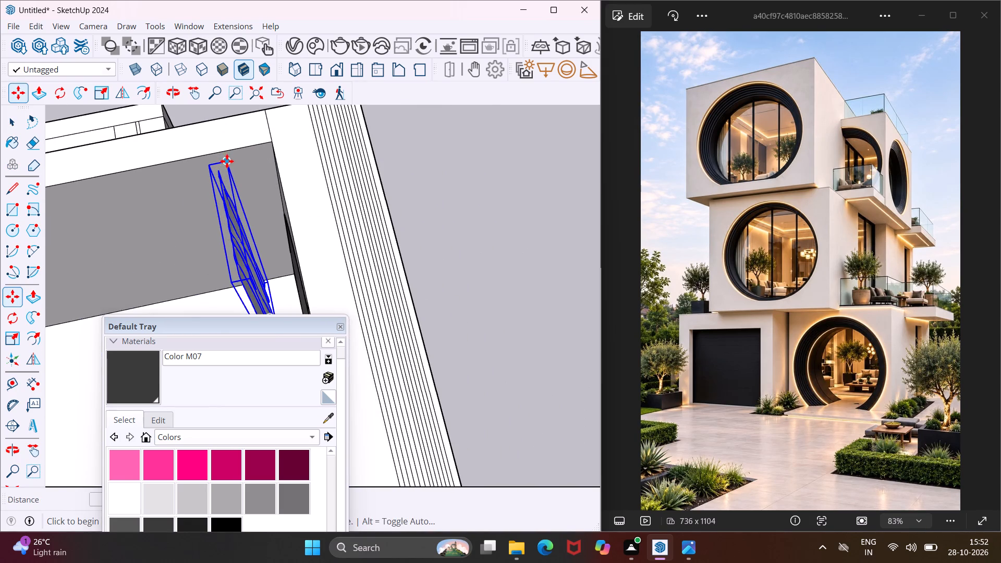
left_click(227, 161)
left_click(277, 148)
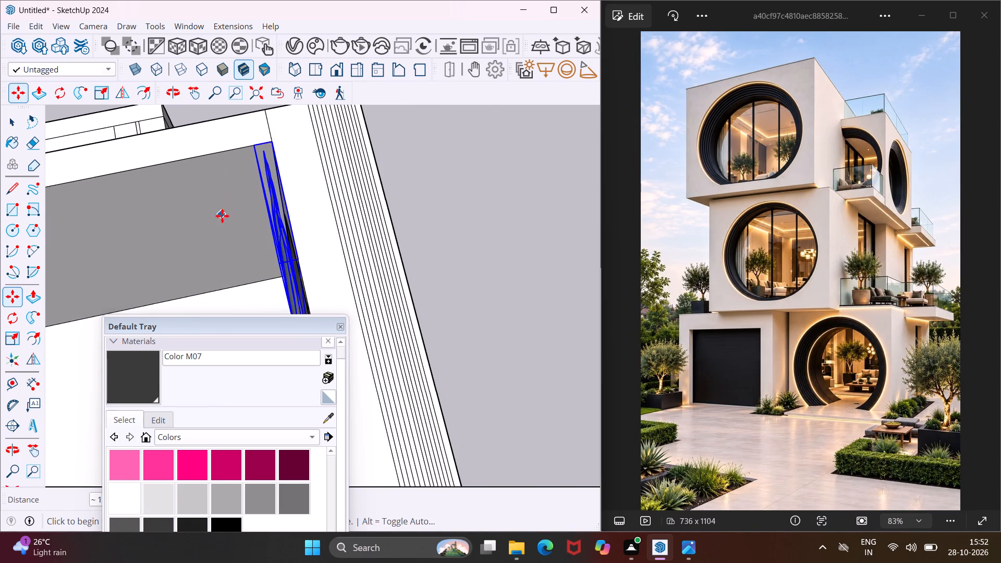
middle_click_drag(222, 216, 437, 120)
scroll(331, 190, "up", 1)
key("Escape")
key("space")
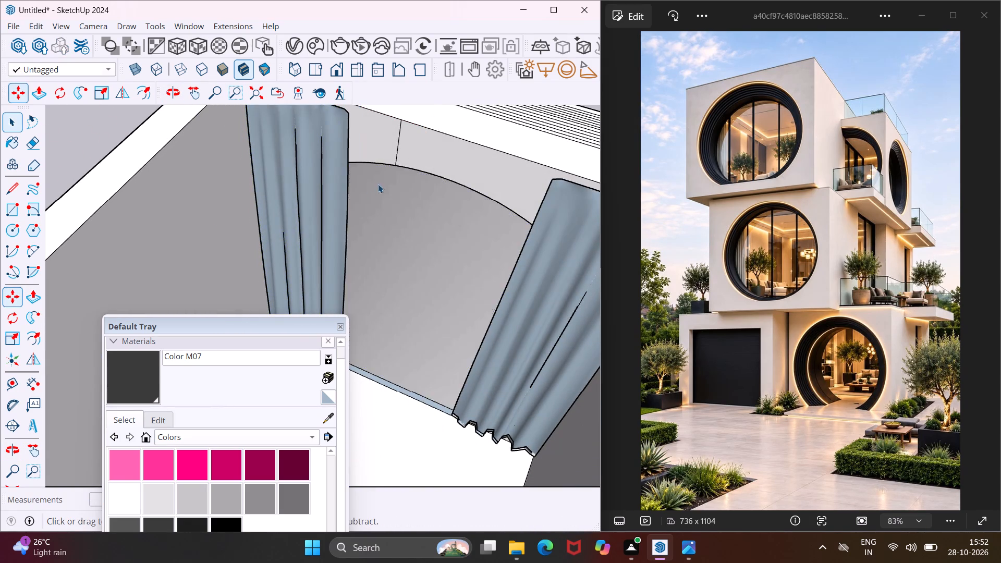
Erase the closely spaced vertical lines near the front edge of the second-storey box's side wall facing away from the garage.
scroll(342, 200, "down", 15)
scroll(341, 174, "down", 6)
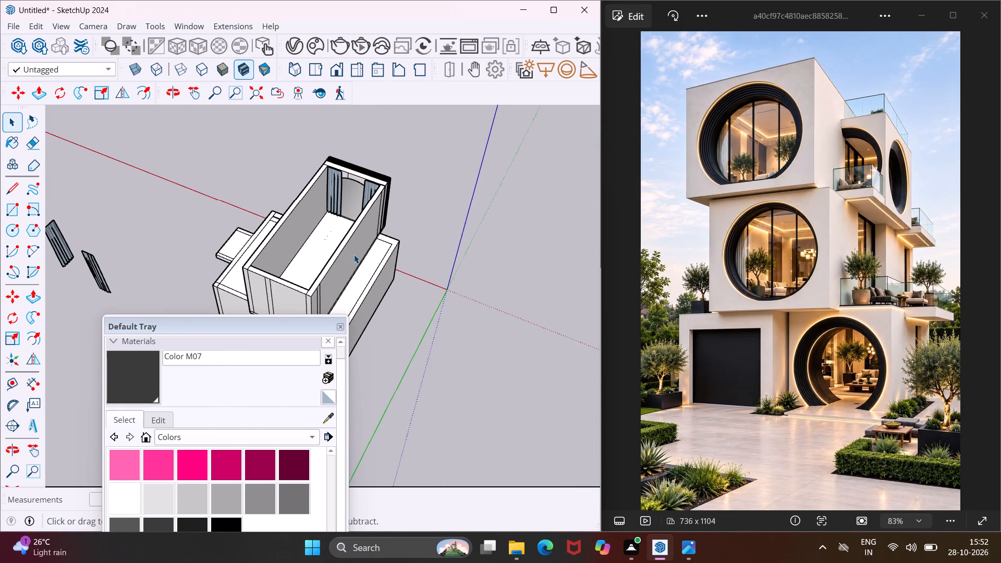
middle_click_drag(354, 254, 46, 277)
middle_click_drag(378, 274, 332, 267)
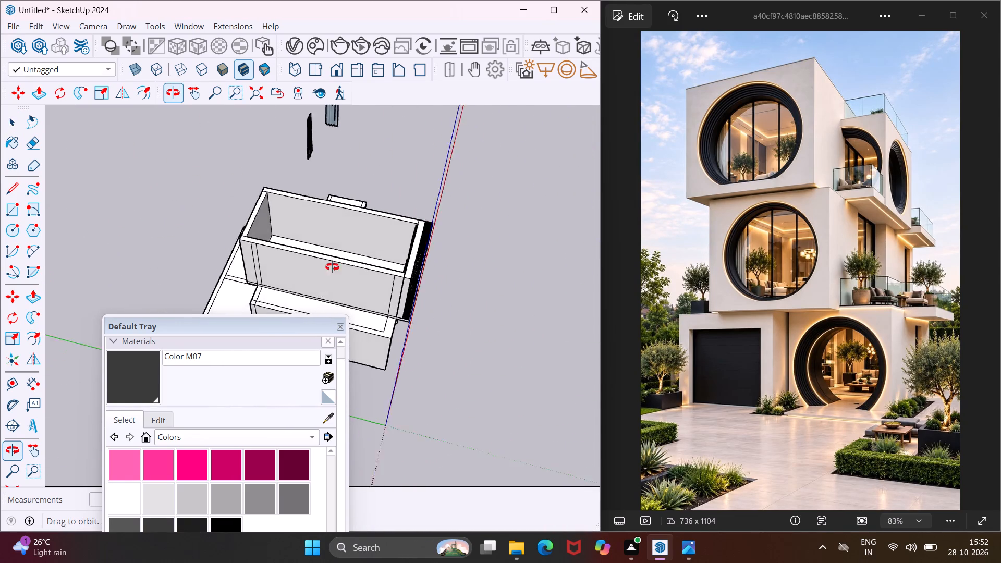
middle_click_drag(332, 267, 139, 222)
middle_click_drag(428, 299, 196, 214)
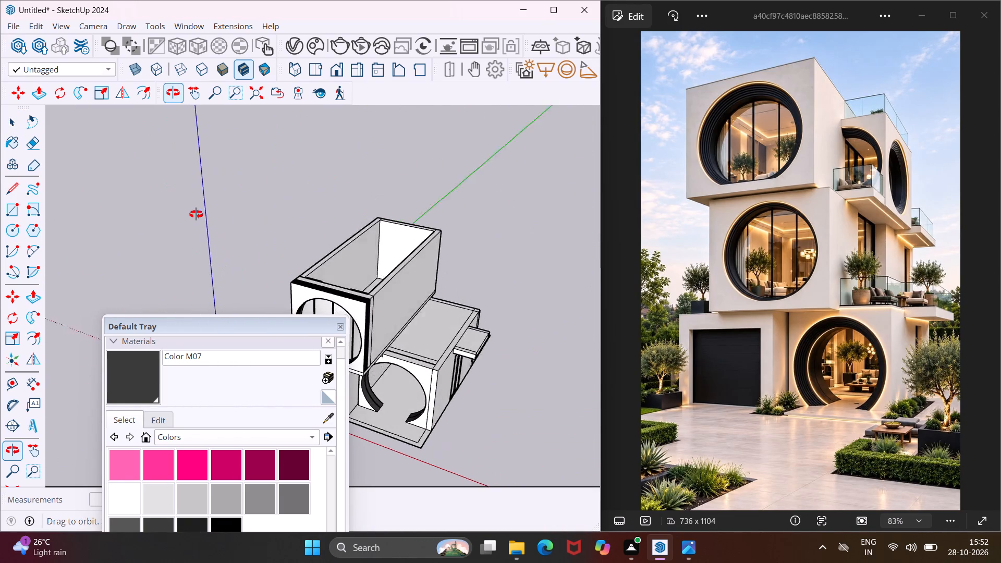
middle_click_drag(196, 214, 193, 202)
scroll(348, 325, "up", 9)
middle_click_drag(366, 297, 325, 289)
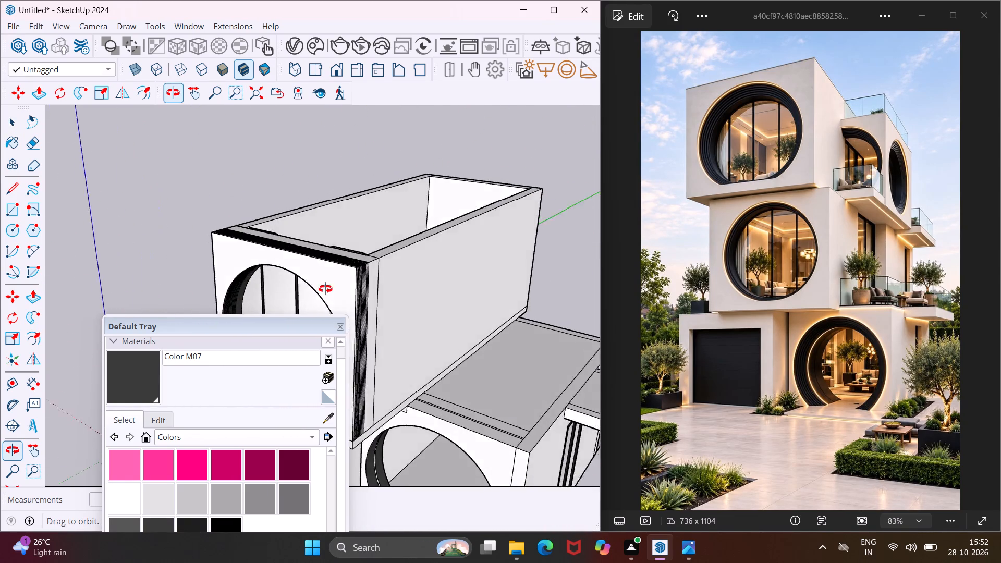
middle_click_drag(325, 289, 201, 274)
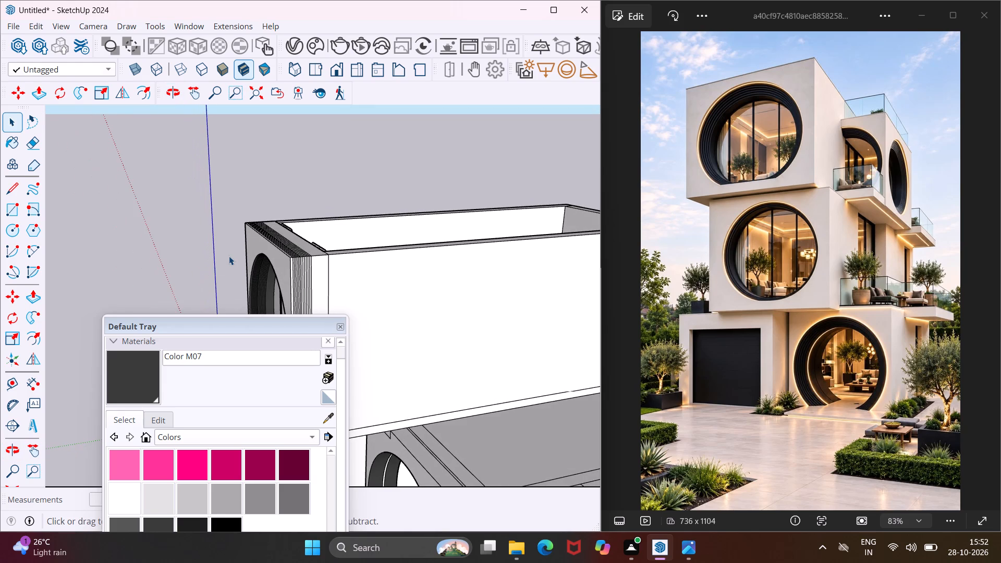
scroll(229, 256, "down", 3)
middle_click_drag(263, 279, 269, 204)
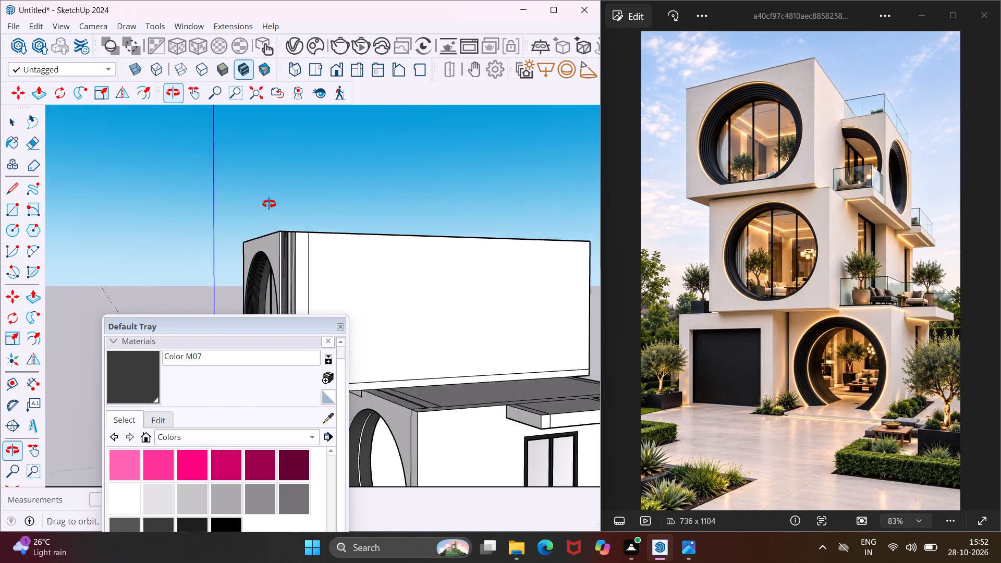
middle_click_drag(269, 204, 270, 201)
scroll(280, 205, "down", 5)
scroll(287, 275, "up", 14)
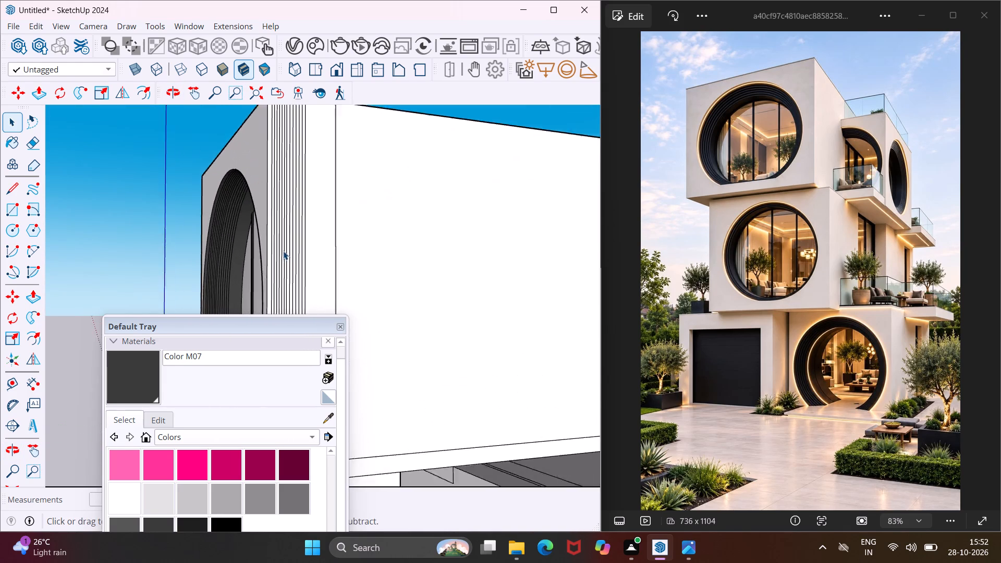
scroll(283, 251, "up", 1)
key("e")
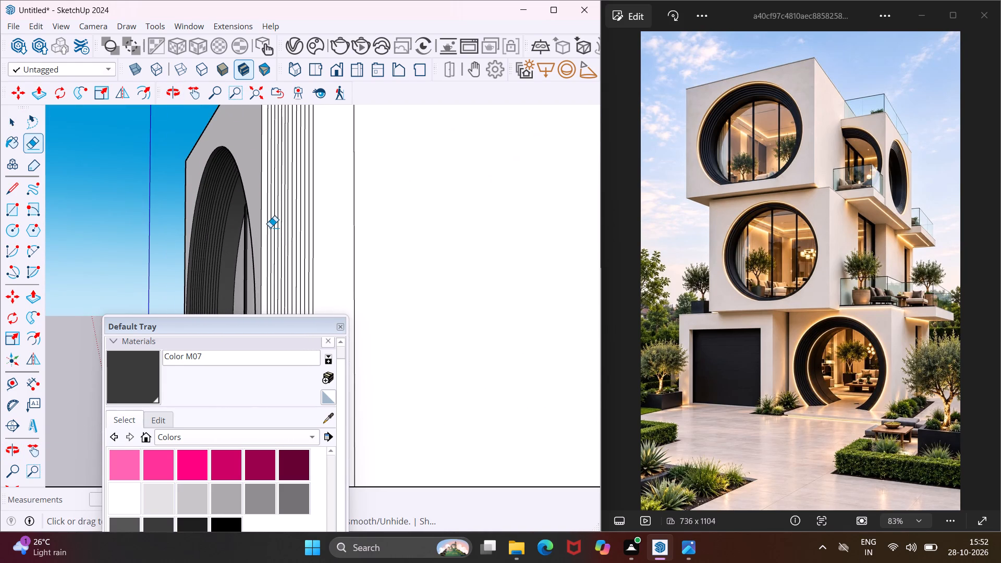
left_click_drag(268, 228, 276, 232)
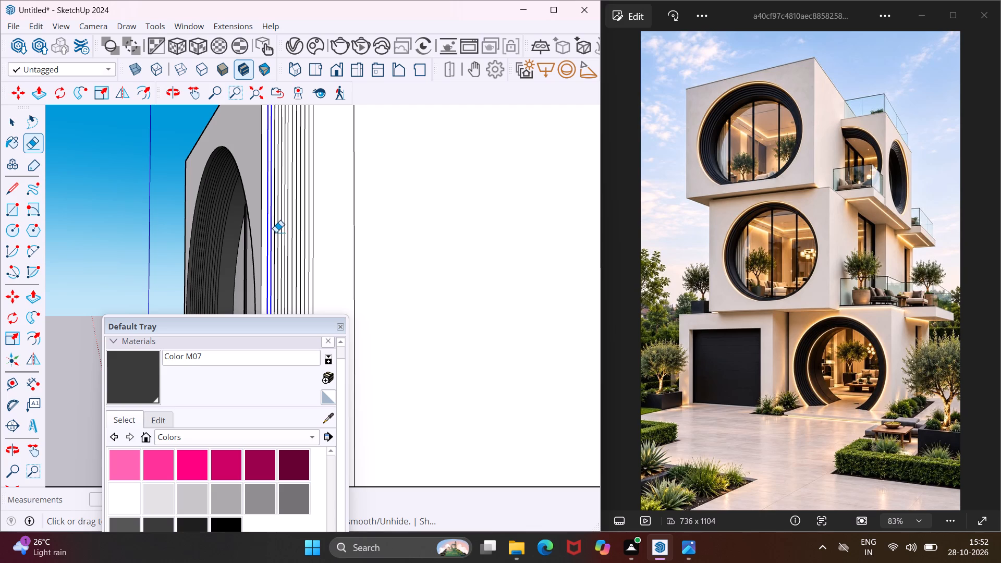
left_click_drag(276, 232, 315, 234)
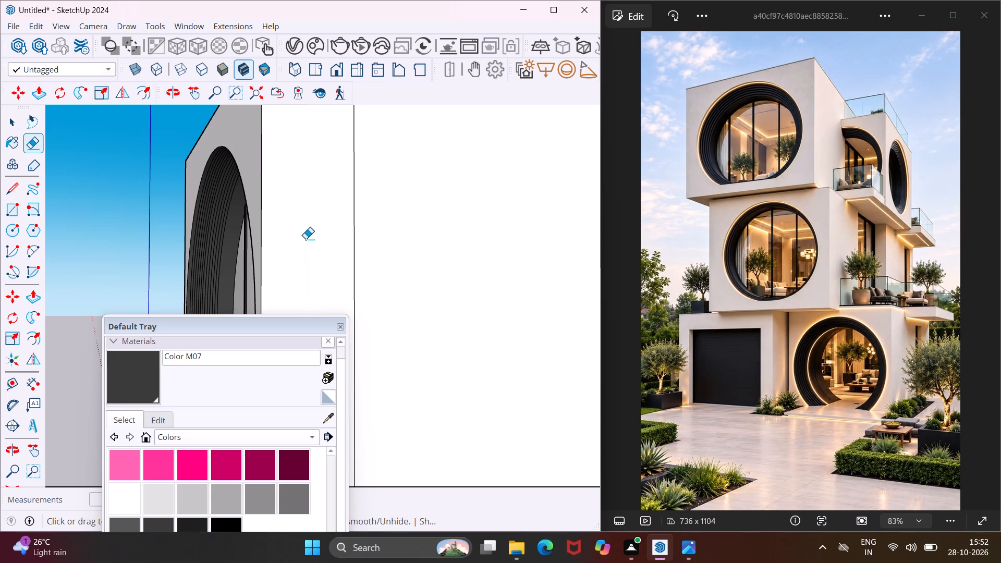
Erase the parallel lines running along the top face of the second-storey front wall above the round opening.
middle_click_drag(318, 244, 701, 349)
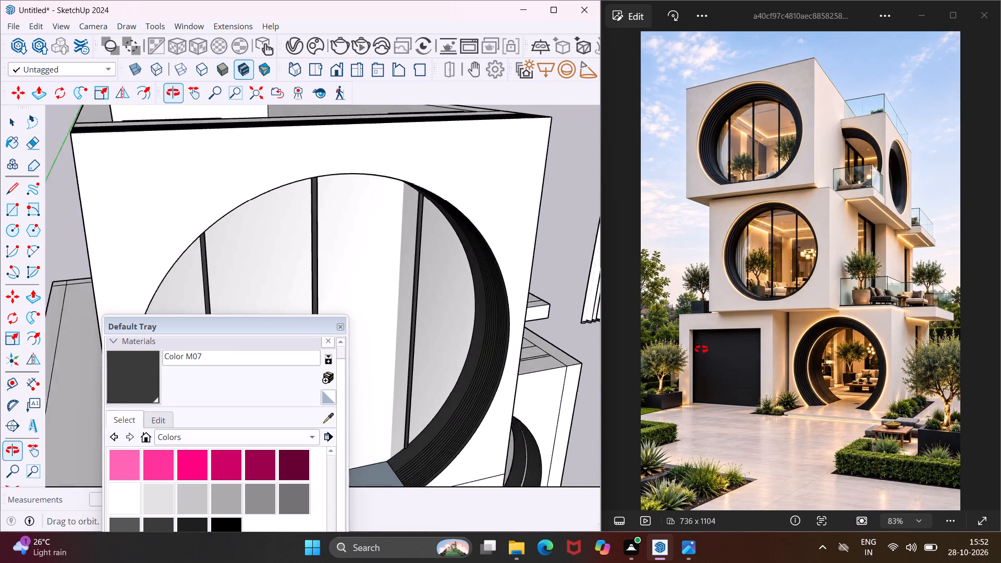
middle_click_drag(701, 349, 730, 400)
scroll(730, 400, "up", 1)
middle_click_drag(225, 170, 396, 192)
scroll(313, 209, "up", 5)
left_click_drag(304, 207, 361, 224)
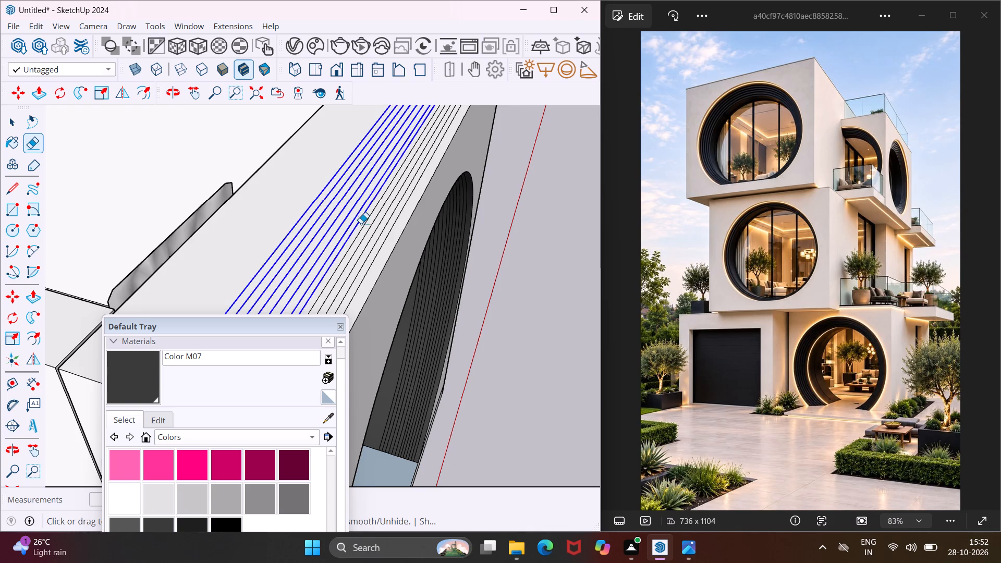
left_click_drag(361, 224, 387, 234)
scroll(295, 166, "down", 2)
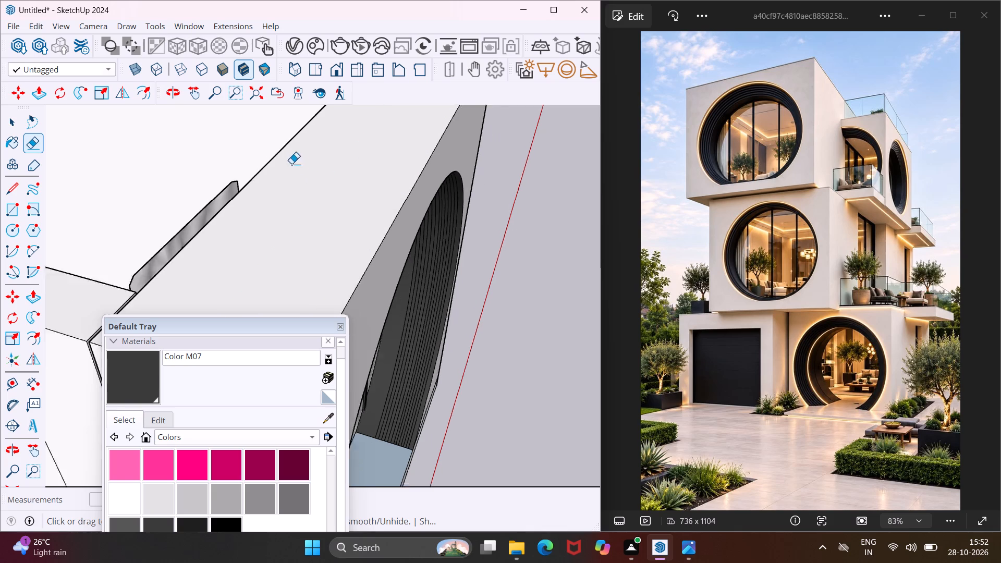
Erase the closely spaced vertical lines near the front edge of the second-storey box's garage-side wall.
scroll(291, 164, "down", 9)
middle_click_drag(279, 237, 293, 93)
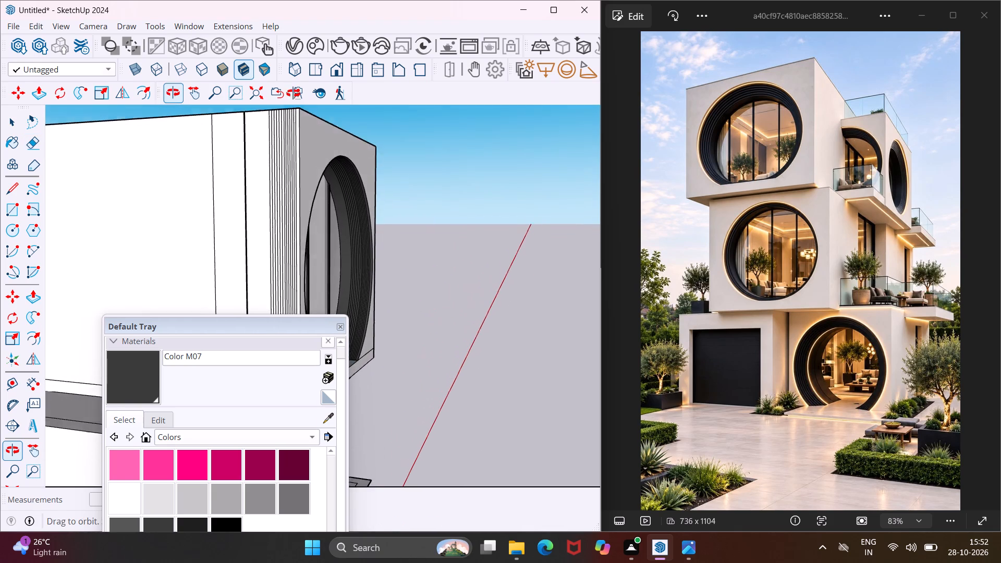
middle_click_drag(293, 93, 293, 92)
scroll(259, 146, "down", 5)
middle_click_drag(257, 178, 420, 179)
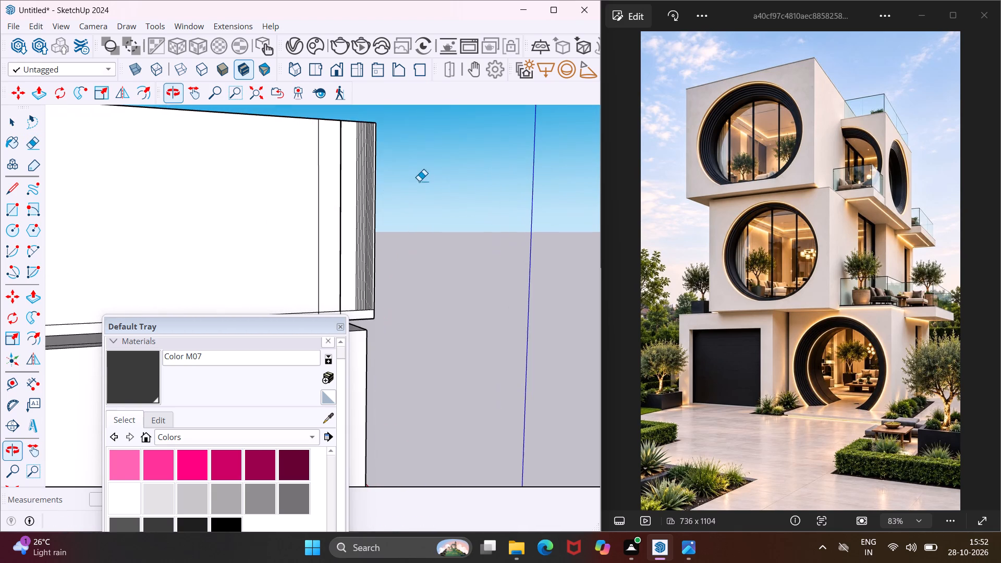
scroll(343, 194, "up", 7)
scroll(385, 196, "up", 4)
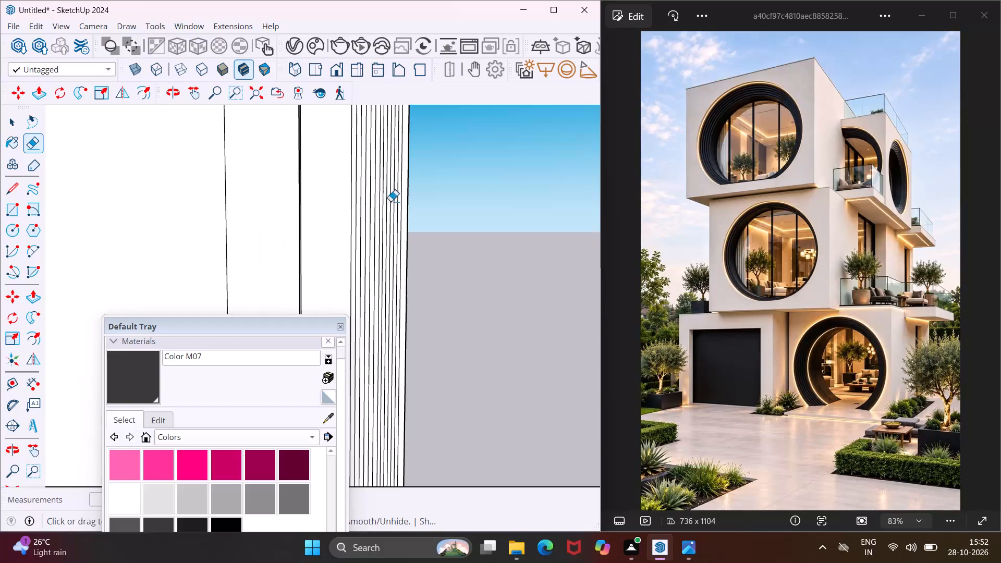
left_click_drag(345, 206, 398, 206)
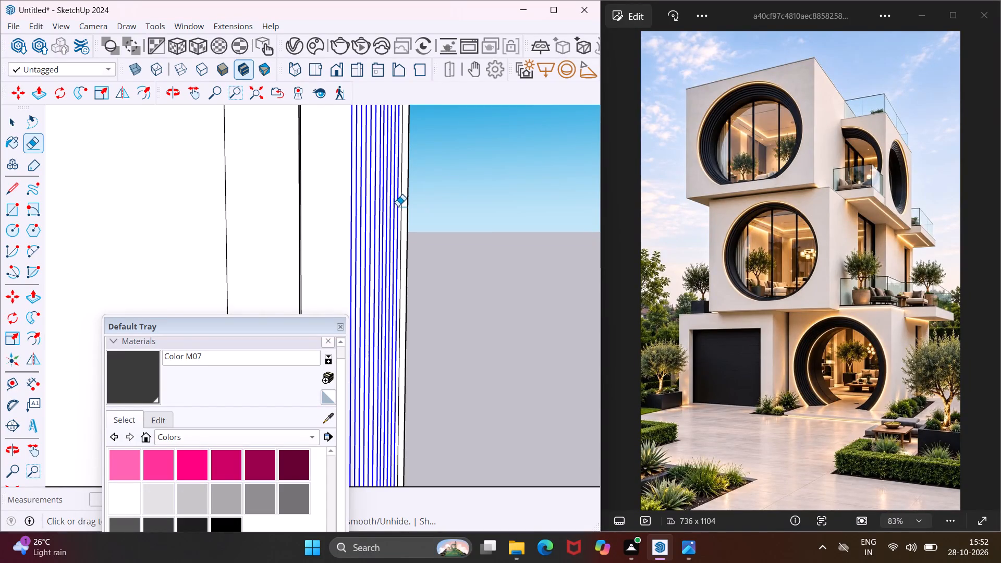
left_click_drag(398, 206, 400, 207)
middle_click_drag(483, 217, 228, 222)
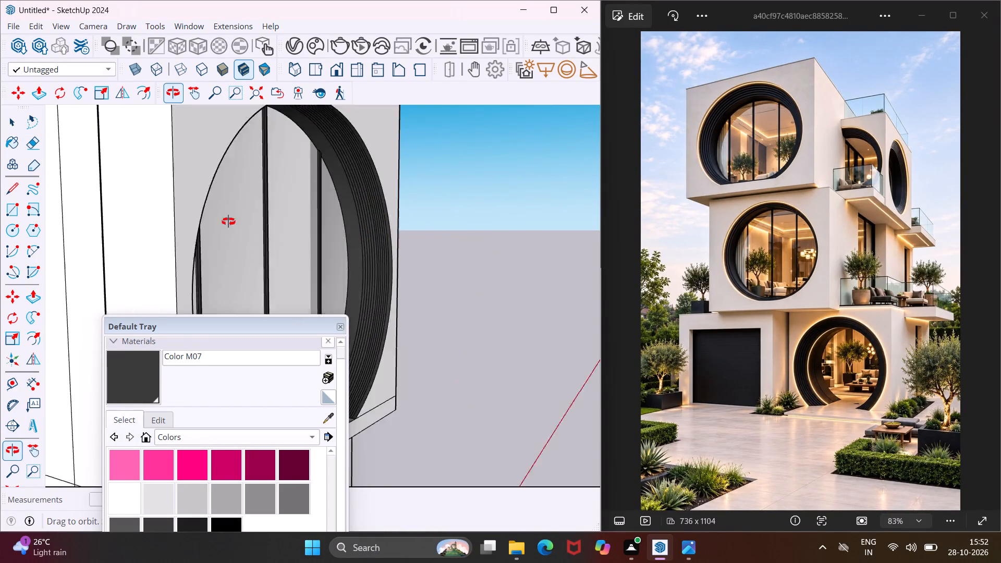
middle_click_drag(228, 222, 104, 233)
key("Escape")
key("space")
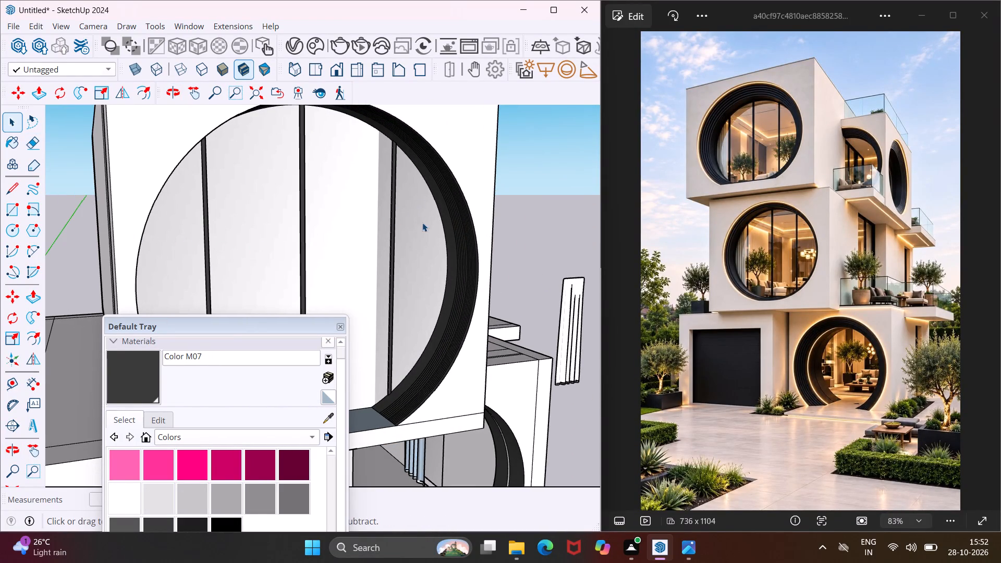
scroll(422, 230, "down", 12)
middle_click_drag(442, 244, 319, 276)
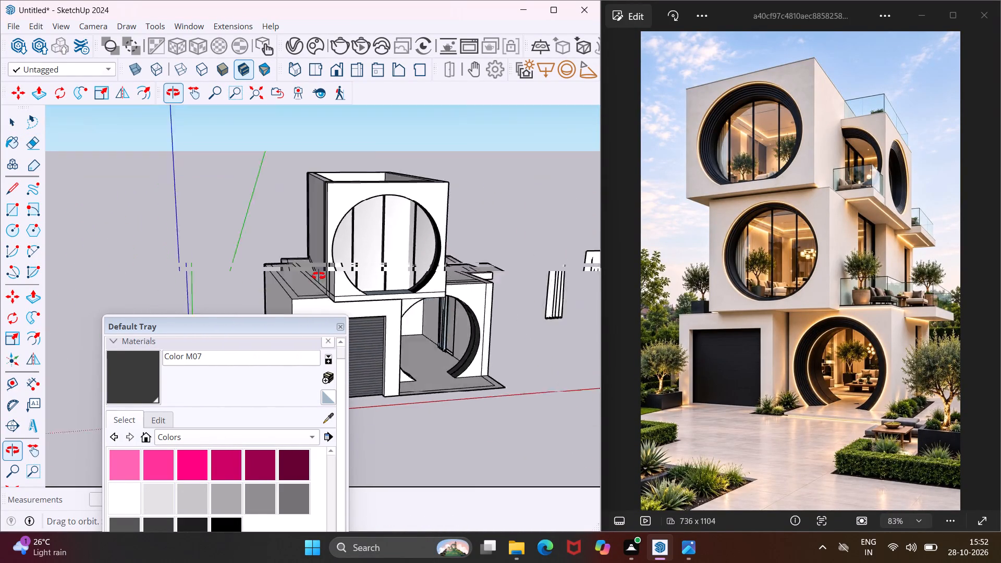
Move the Default Tray clear of the model so the ground-floor entrance box is unobstructed.
middle_click_drag(319, 276, 230, 299)
scroll(277, 255, "down", 3)
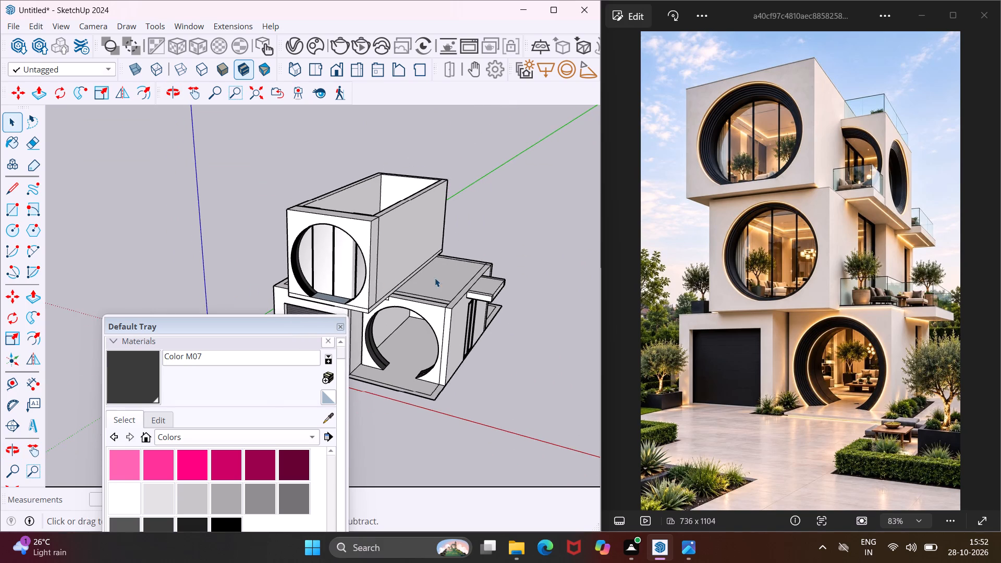
scroll(425, 288, "up", 8)
middle_click_drag(423, 294, 317, 297)
scroll(423, 294, "up", 1)
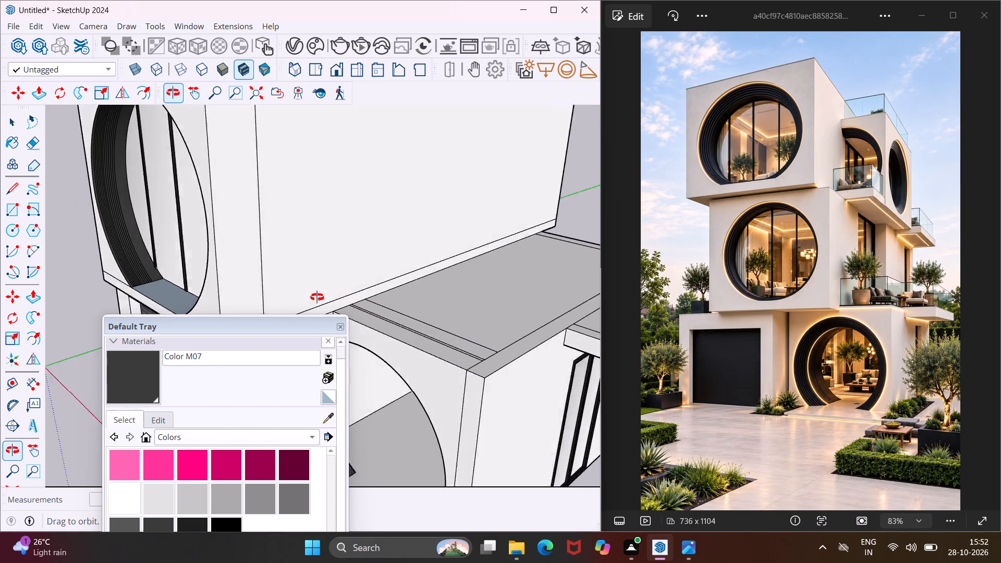
middle_click_drag(317, 297, 304, 295)
scroll(310, 211, "down", 6)
middle_click_drag(356, 273, 306, 261)
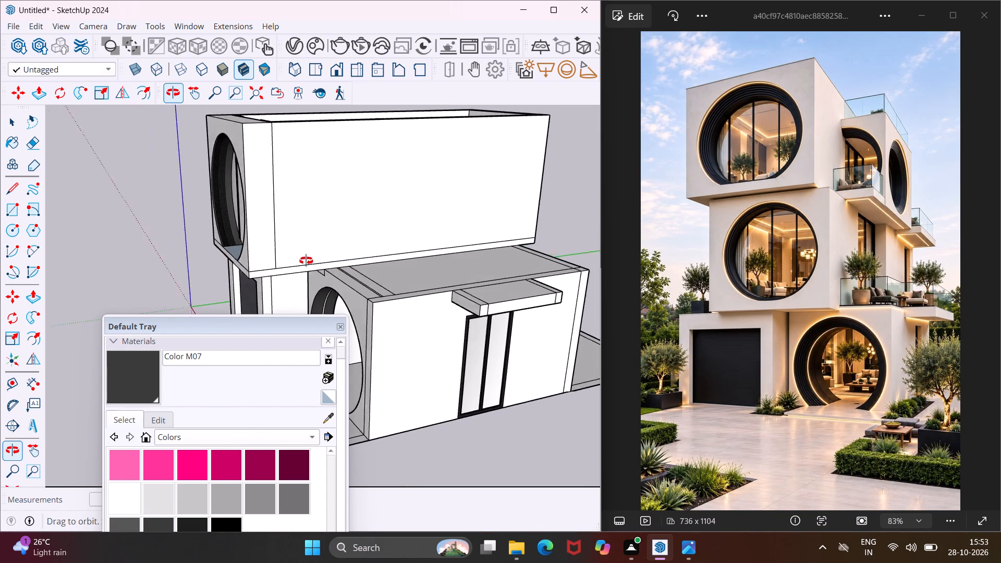
middle_click_drag(306, 261, 269, 264)
left_click_drag(243, 325, 189, 386)
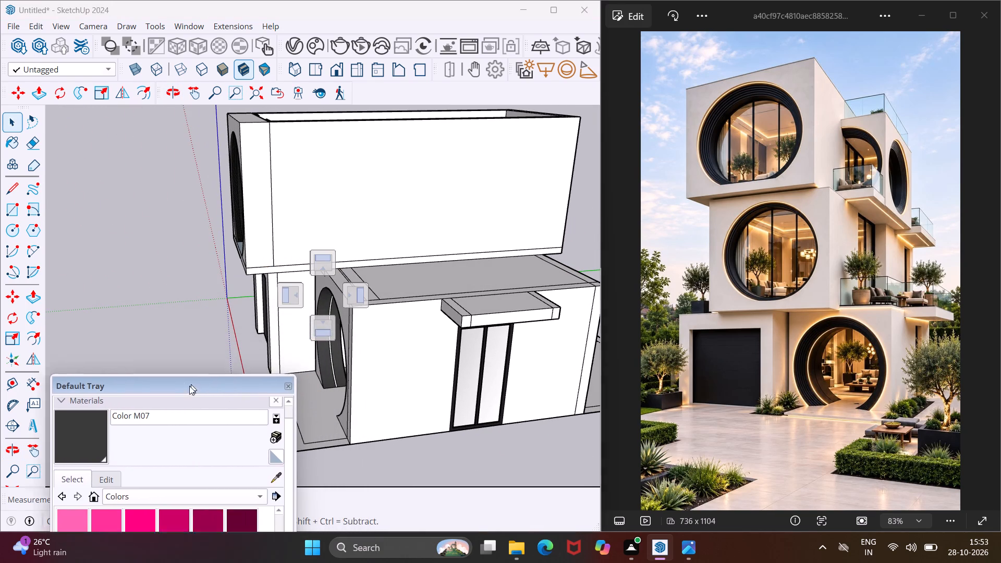
left_click_drag(189, 386, 125, 439)
Push/Pull the roof strip above the round entrance's front wall upward by 6".
scroll(358, 280, "up", 5)
middle_click_drag(359, 279, 360, 307)
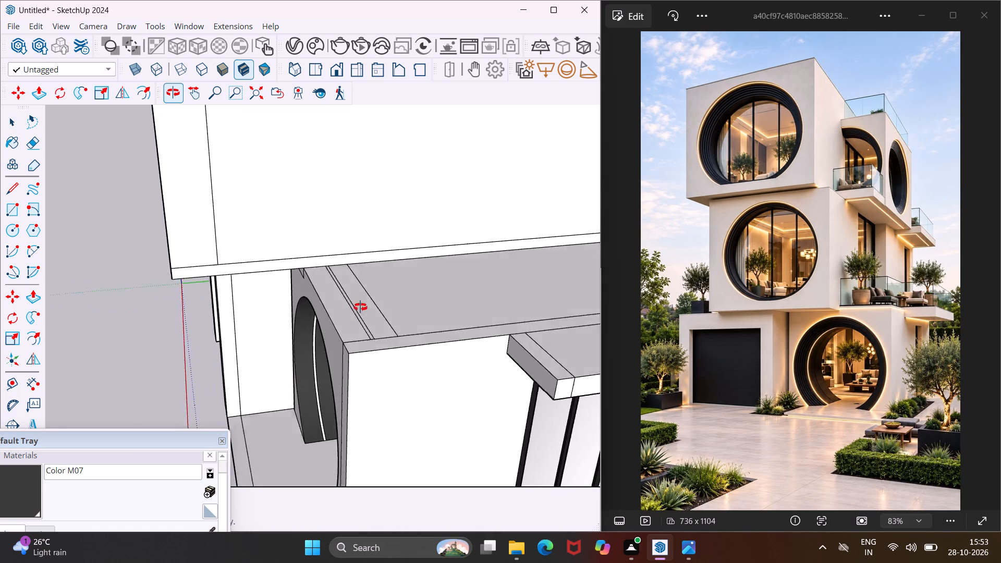
middle_click_drag(360, 307, 361, 349)
scroll(324, 327, "down", 5)
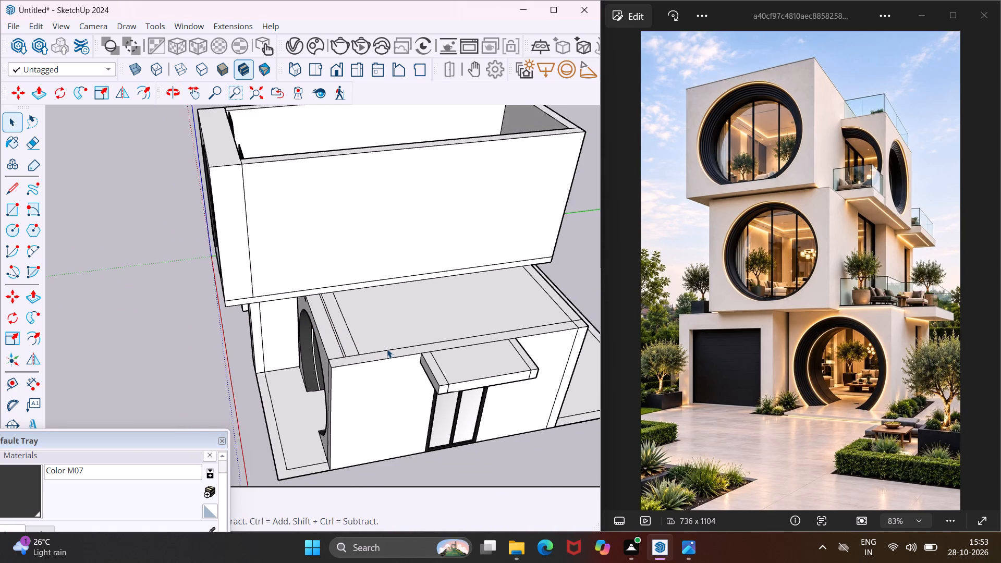
scroll(381, 340, "up", 2)
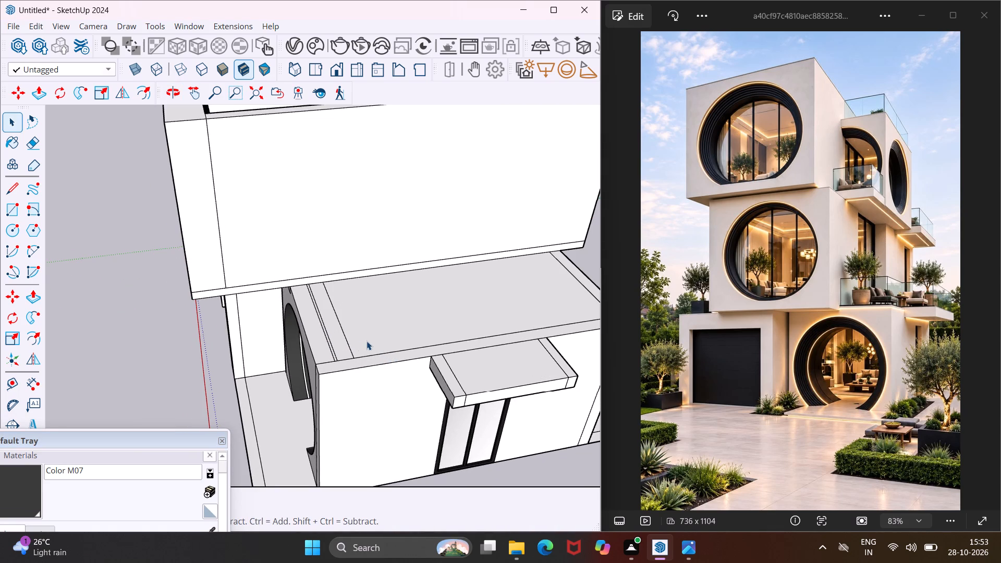
left_click(321, 337)
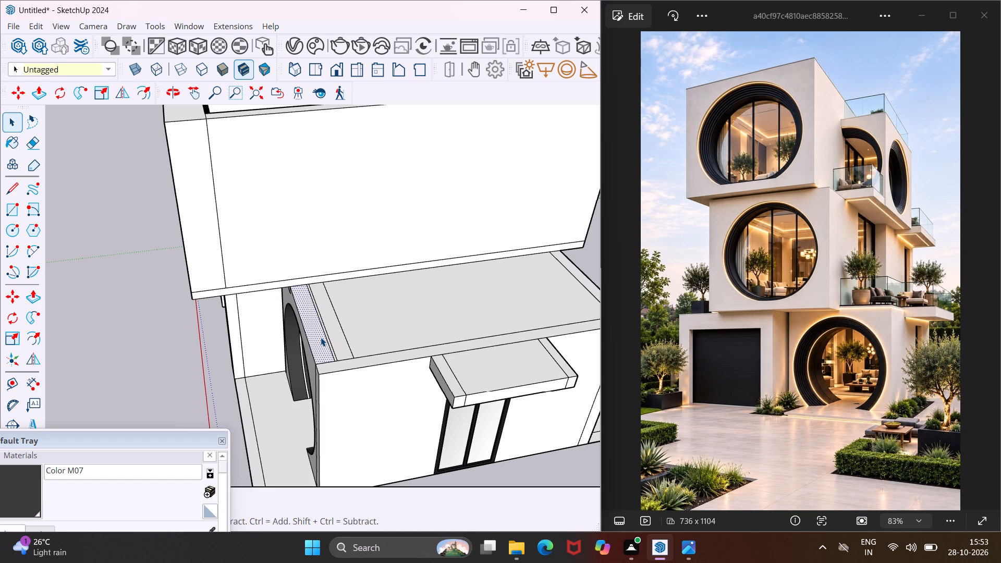
key("p")
left_click(321, 337)
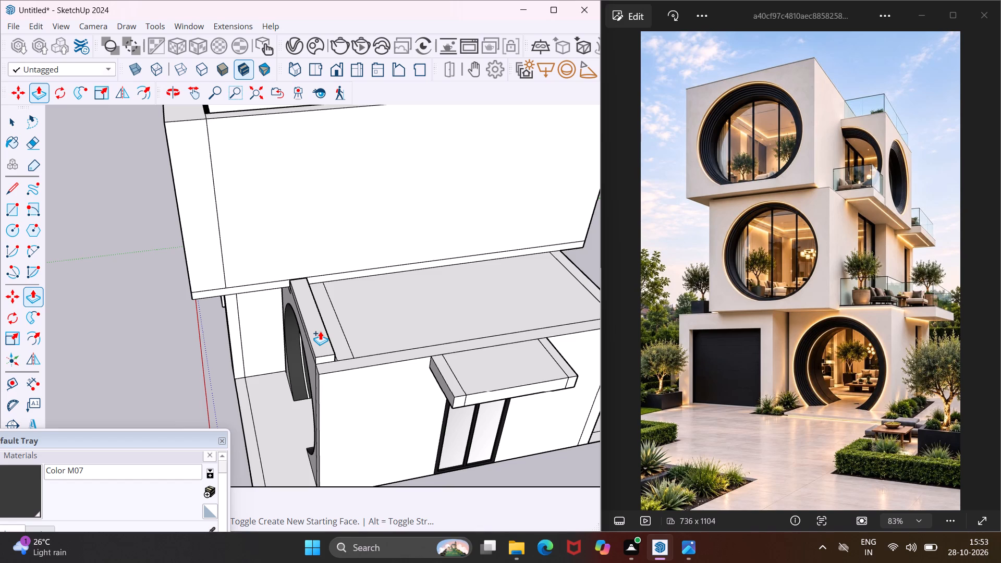
type("6\"")
key("Return")
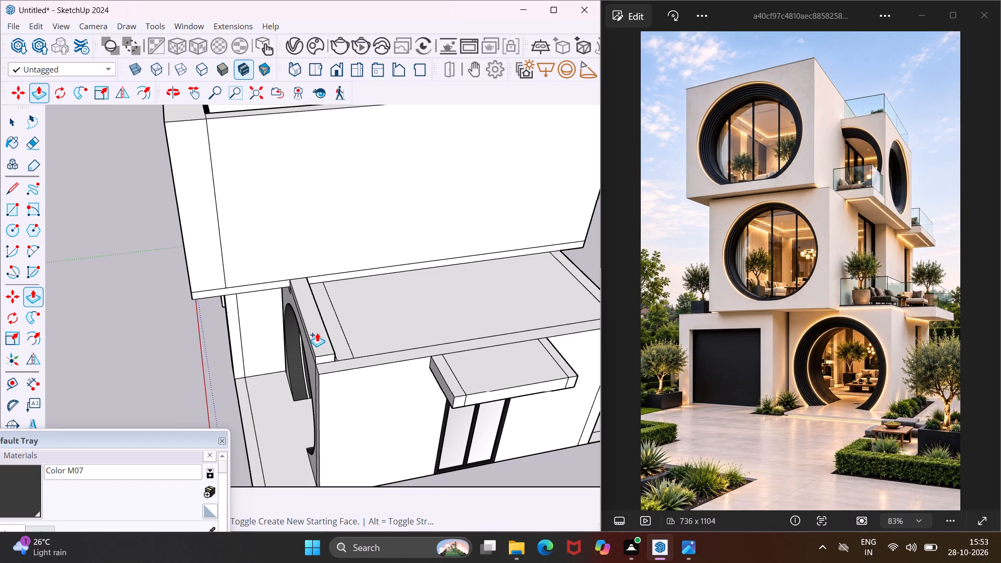
Raise the side-edge strip, the inner front strip and the main roof face of the entrance box by the same 6".
scroll(341, 357, "up", 9)
double_click(309, 371)
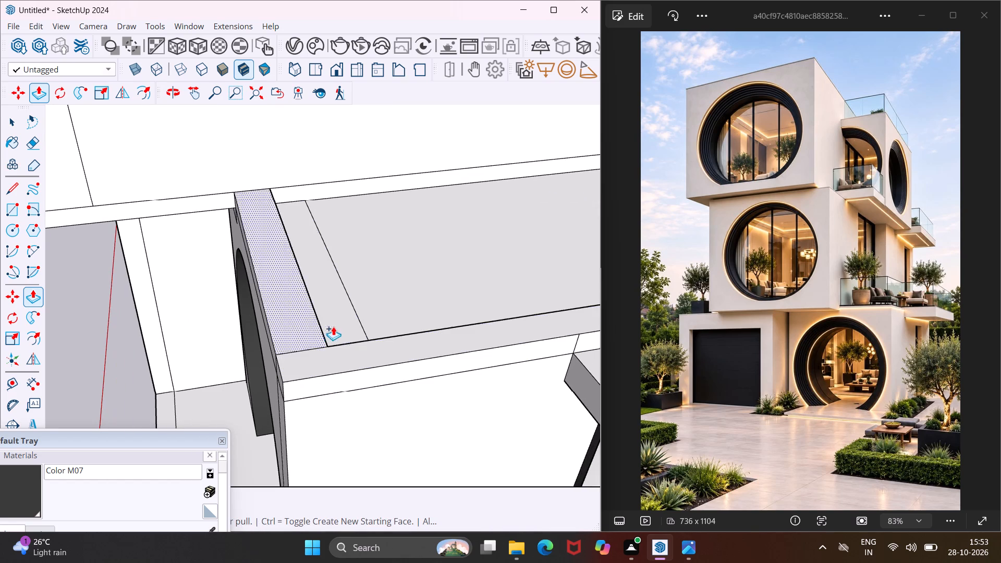
double_click(335, 323)
double_click(384, 279)
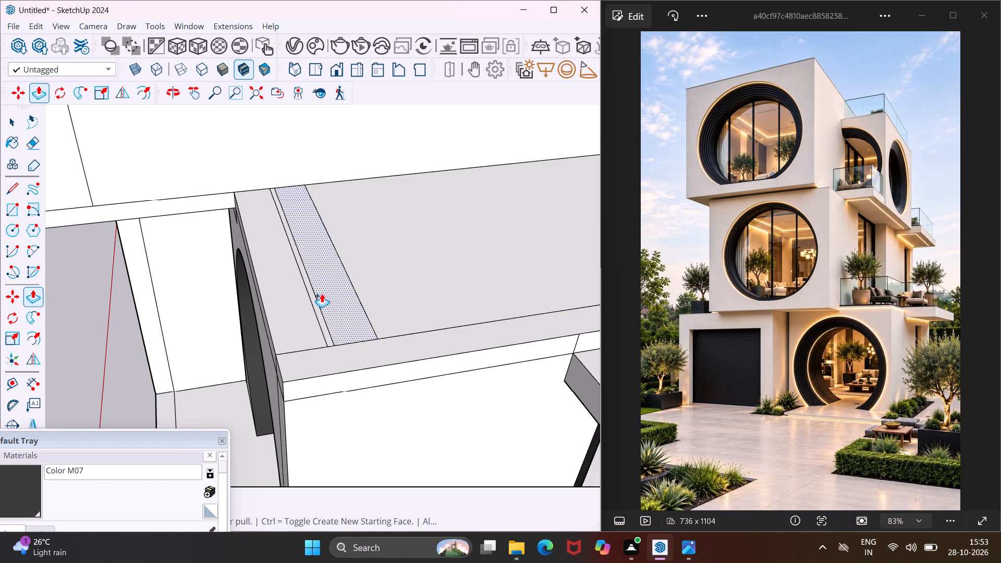
Raise the entrance box's rear roof strip and the narrow face beside it at the outer corner by the same 6".
scroll(322, 293, "up", 3)
scroll(264, 333, "down", 13)
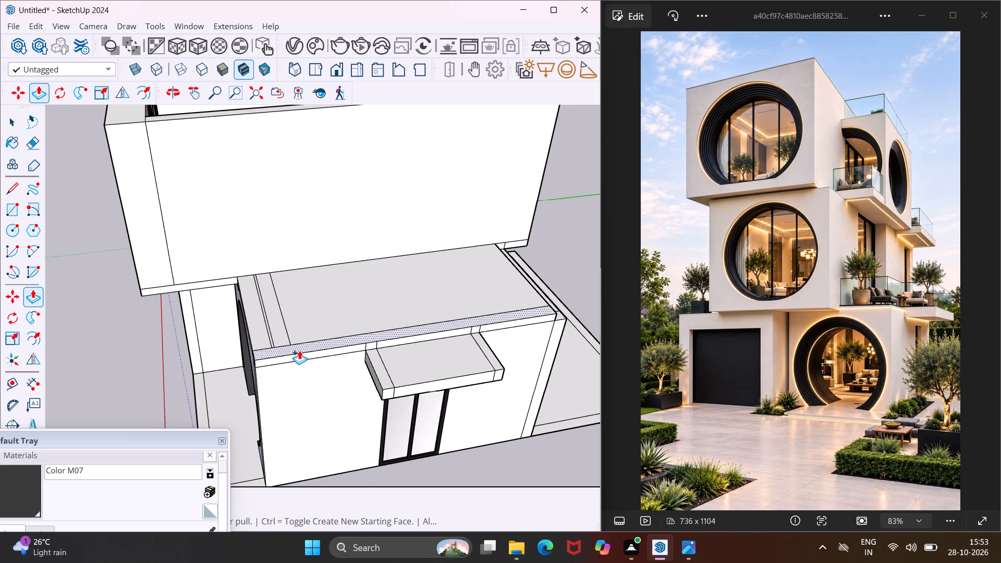
scroll(561, 302, "up", 8)
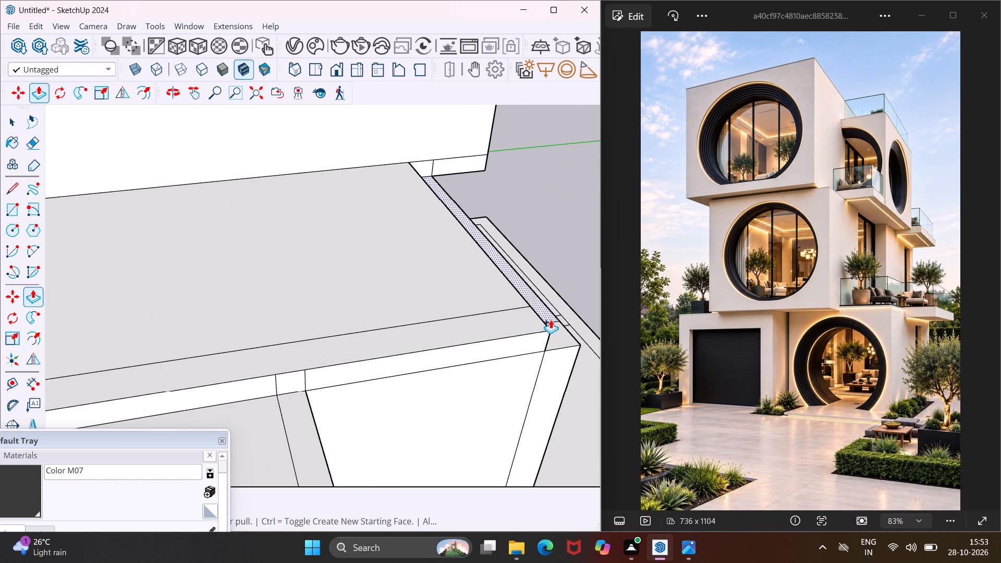
middle_click_drag(548, 321, 442, 308)
scroll(460, 332, "up", 5)
double_click(463, 336)
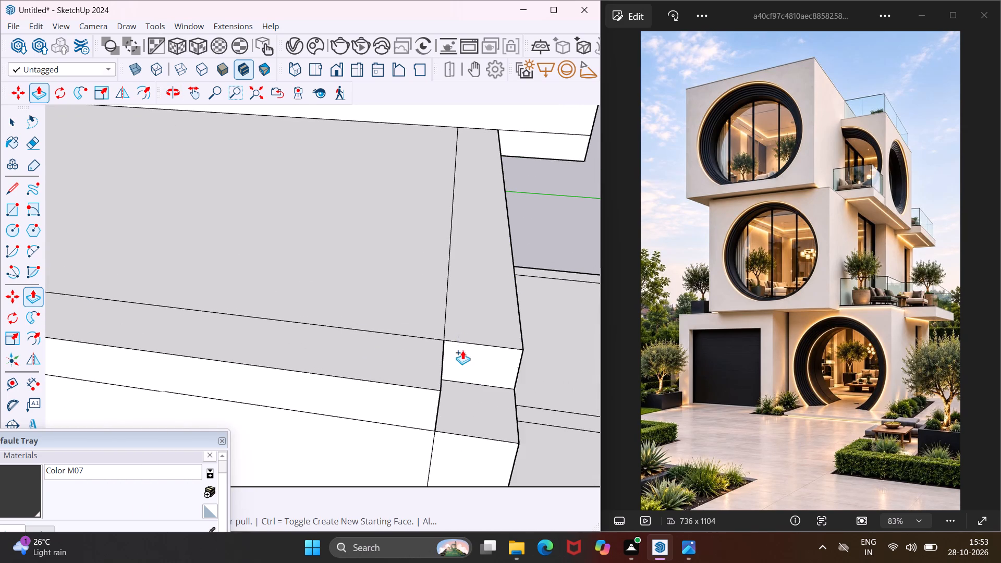
double_click(468, 383)
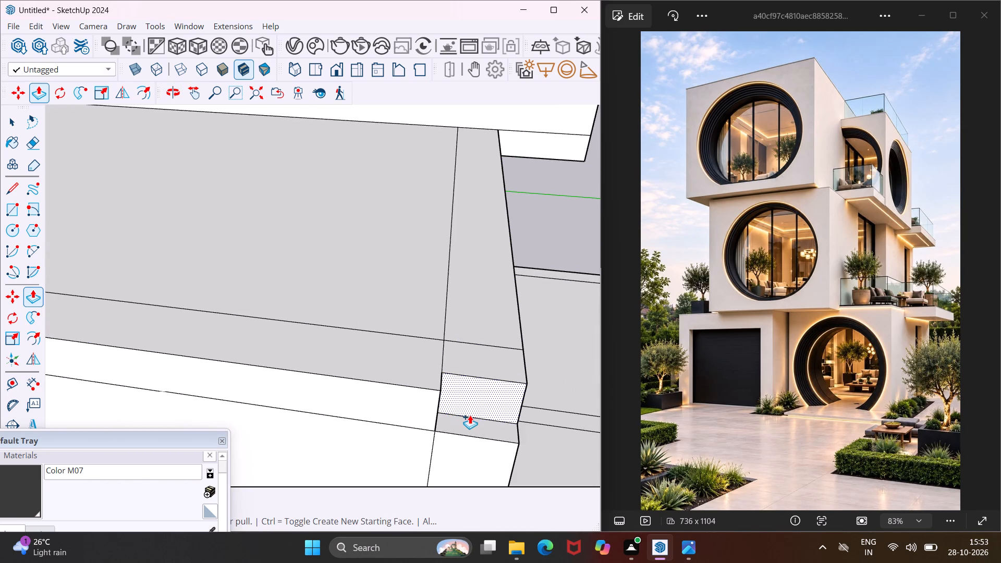
Raise the remaining low face at the rear outer corner of the entrance box flush with the adjoining roof edge.
double_click(470, 415)
middle_click_drag(461, 408, 453, 339)
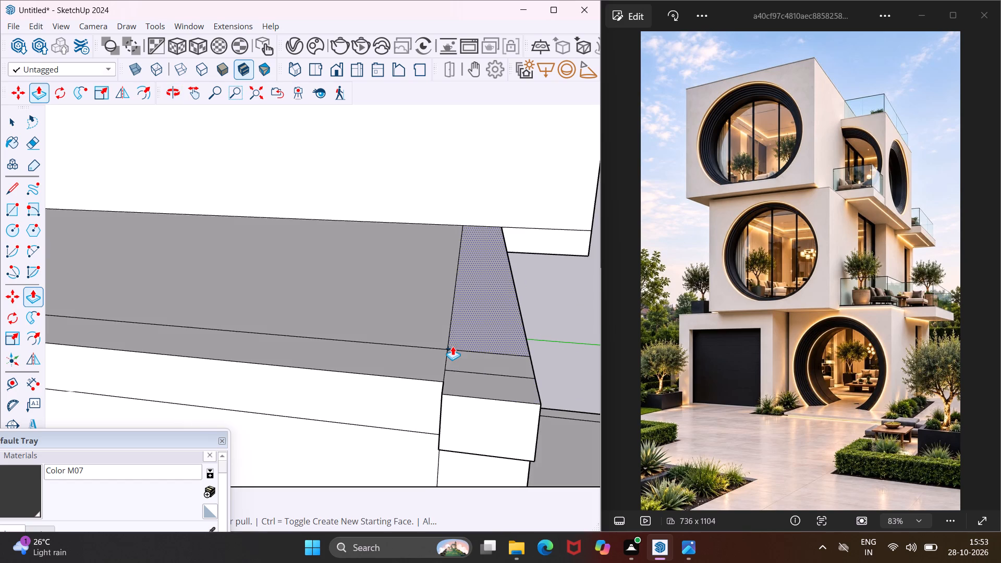
key("ctrl+z")
scroll(480, 419, "up", 4)
middle_click_drag(480, 419, 476, 444)
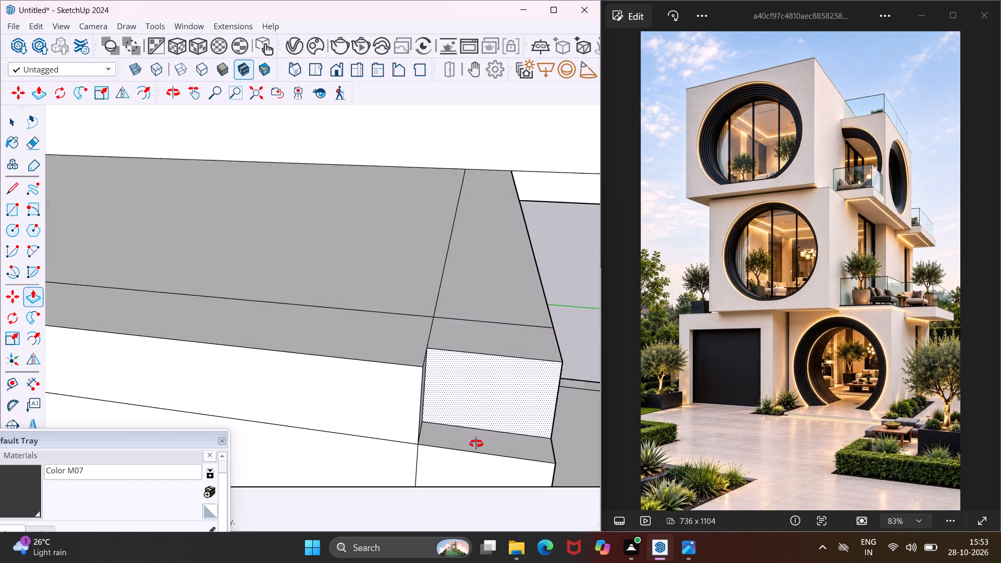
middle_click_drag(476, 444, 476, 458)
left_click(466, 445)
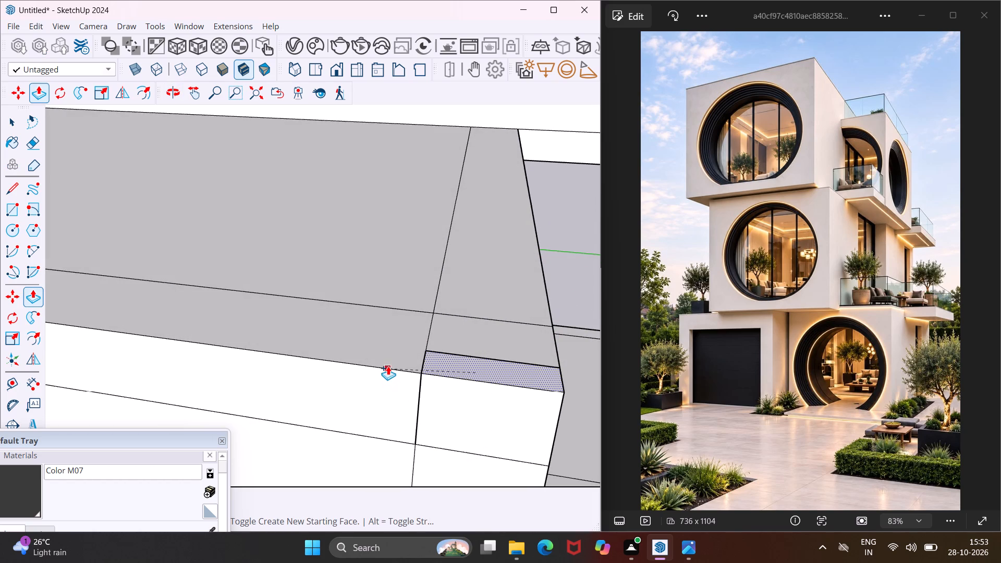
left_click(388, 366)
Push/Pull the front end strip and the main top face of the side-door canopy up to the roof edge level.
scroll(404, 320, "down", 13)
middle_click_drag(139, 405, 156, 408)
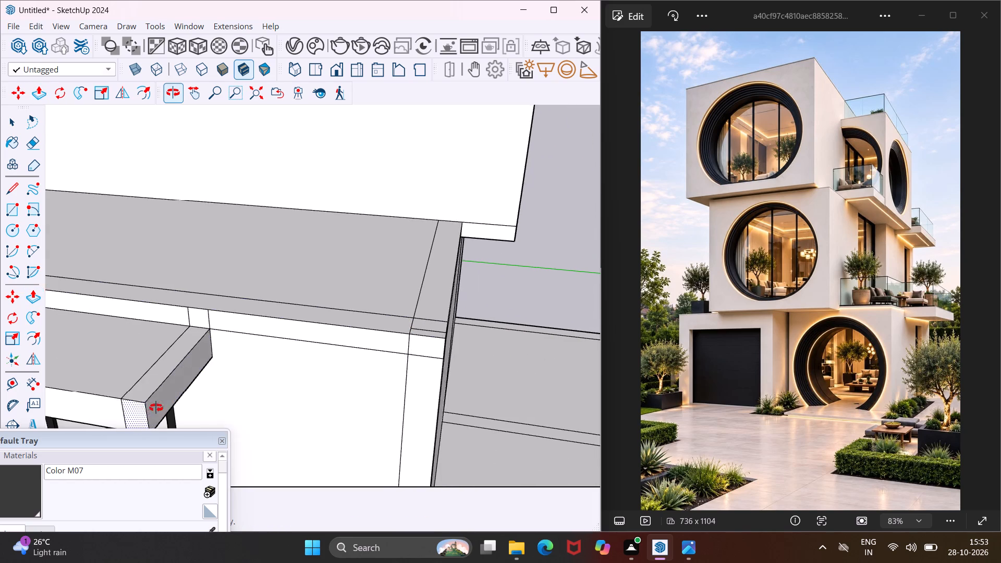
middle_click_drag(156, 408, 425, 366)
scroll(398, 365, "down", 5)
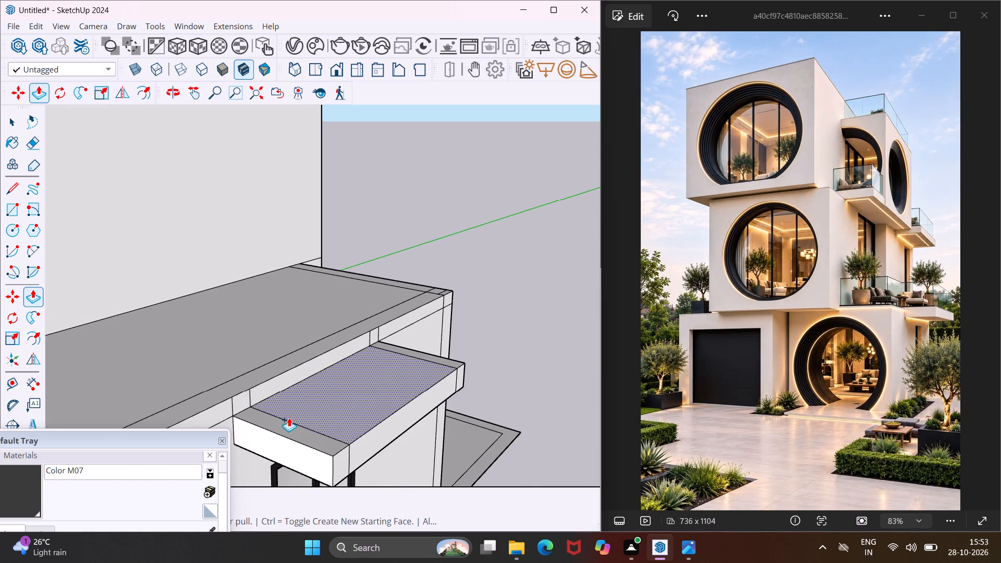
left_click(278, 420)
left_click(222, 400)
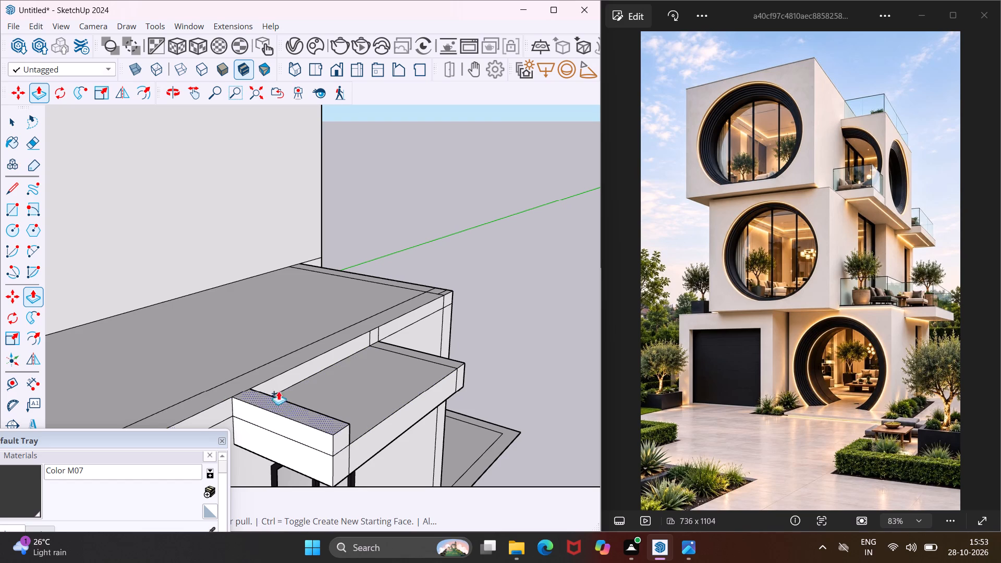
scroll(309, 388, "up", 3)
left_click(309, 388)
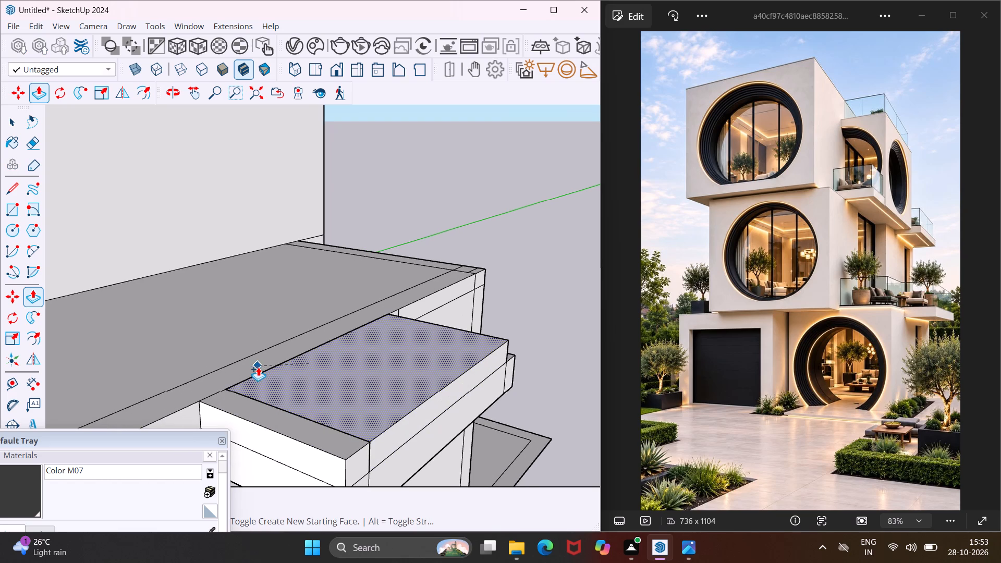
left_click(258, 367)
Raise the rear end strip of the side-door canopy flush with the canopy's main top face.
middle_click_drag(384, 356, 205, 376)
scroll(340, 398, "up", 4)
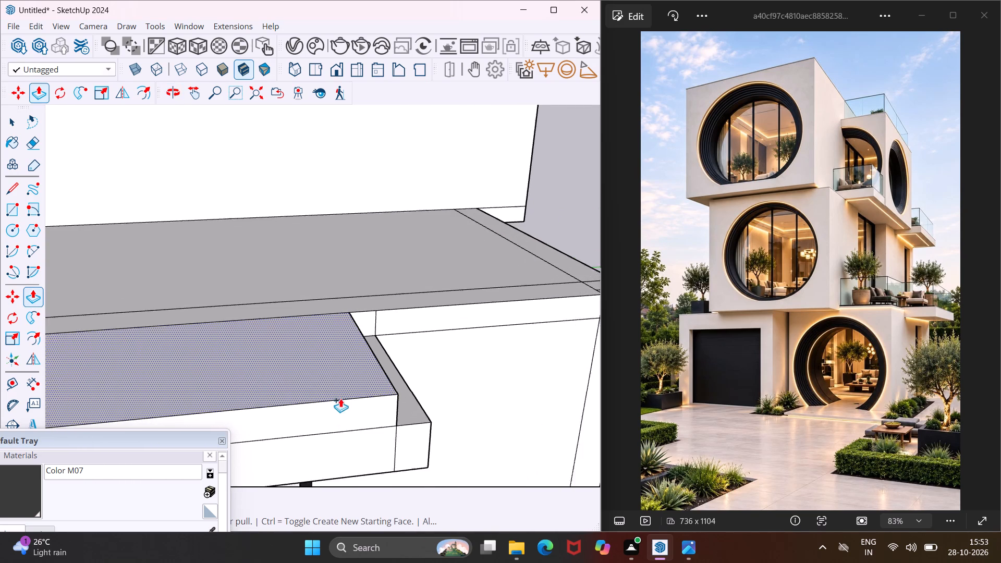
left_click(412, 399)
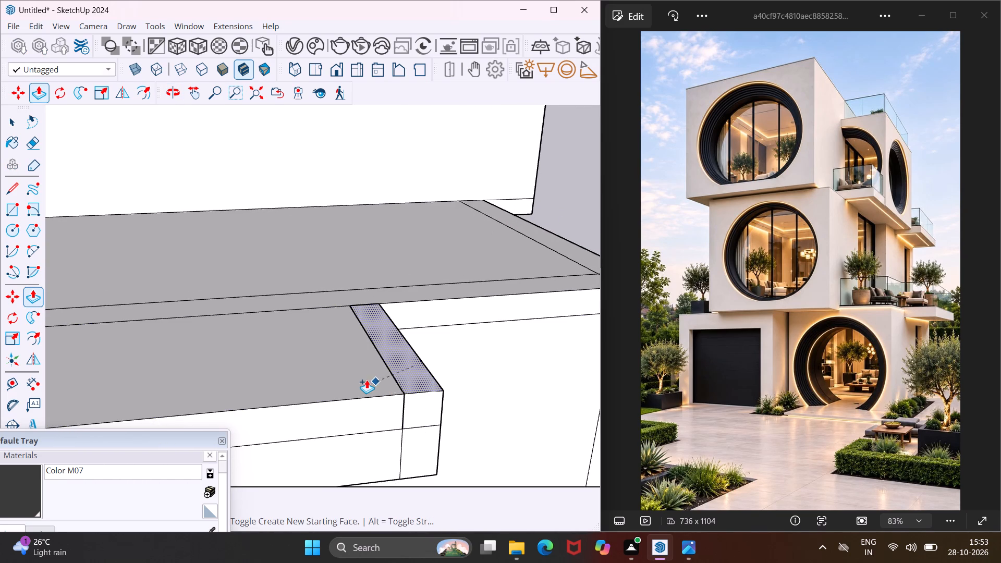
left_click(366, 380)
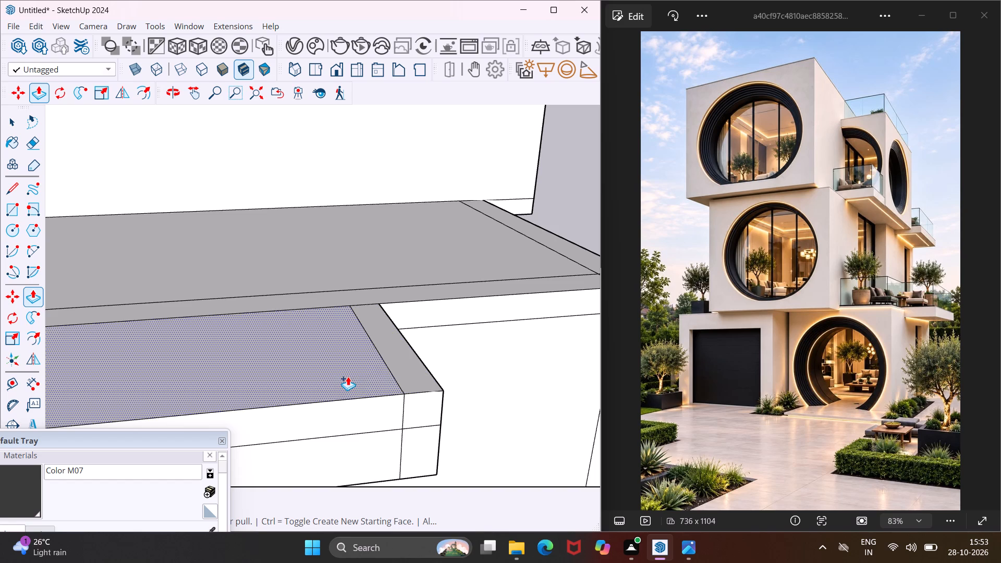
scroll(351, 373, "down", 12)
middle_click_drag(230, 351, 350, 333)
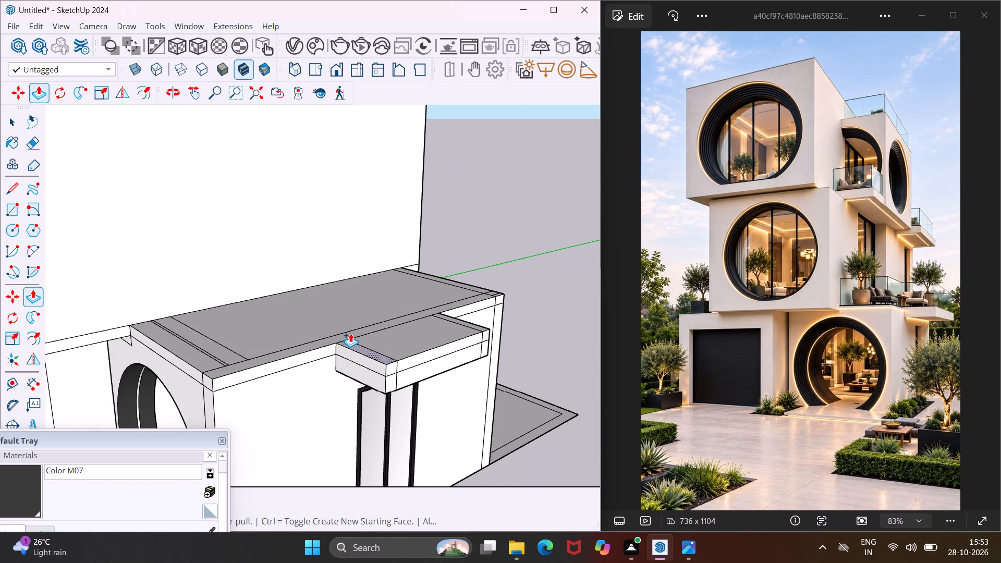
key("Escape")
key("space")
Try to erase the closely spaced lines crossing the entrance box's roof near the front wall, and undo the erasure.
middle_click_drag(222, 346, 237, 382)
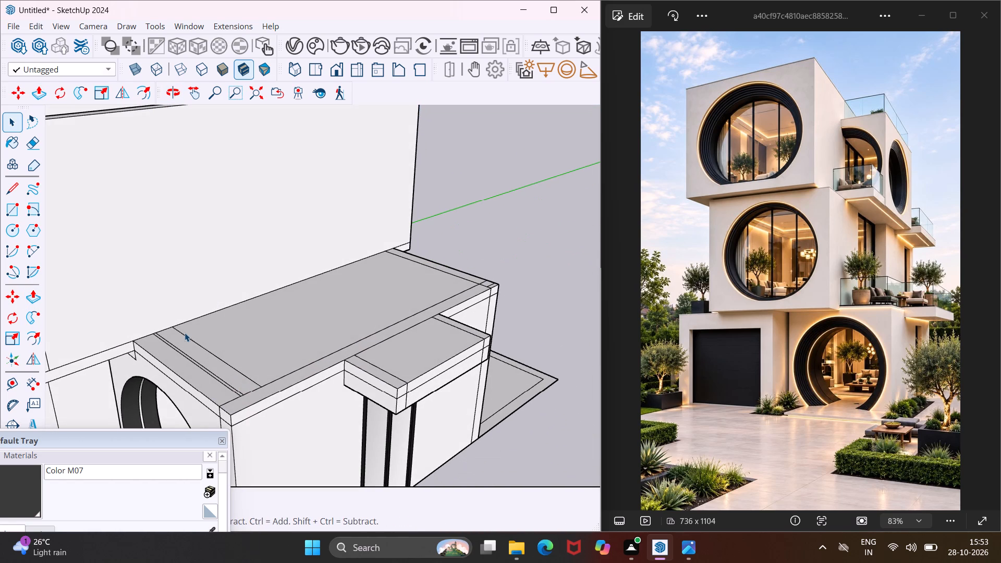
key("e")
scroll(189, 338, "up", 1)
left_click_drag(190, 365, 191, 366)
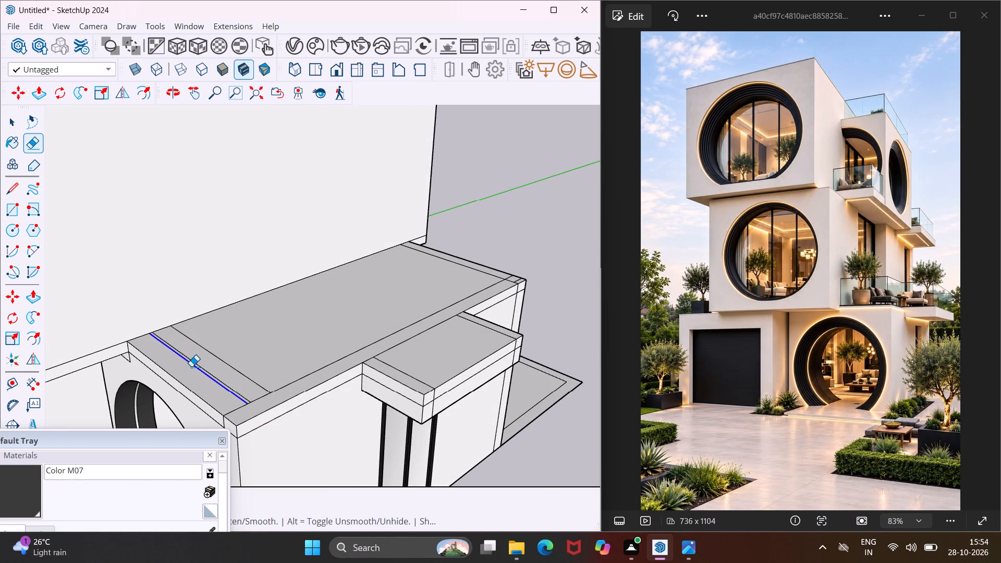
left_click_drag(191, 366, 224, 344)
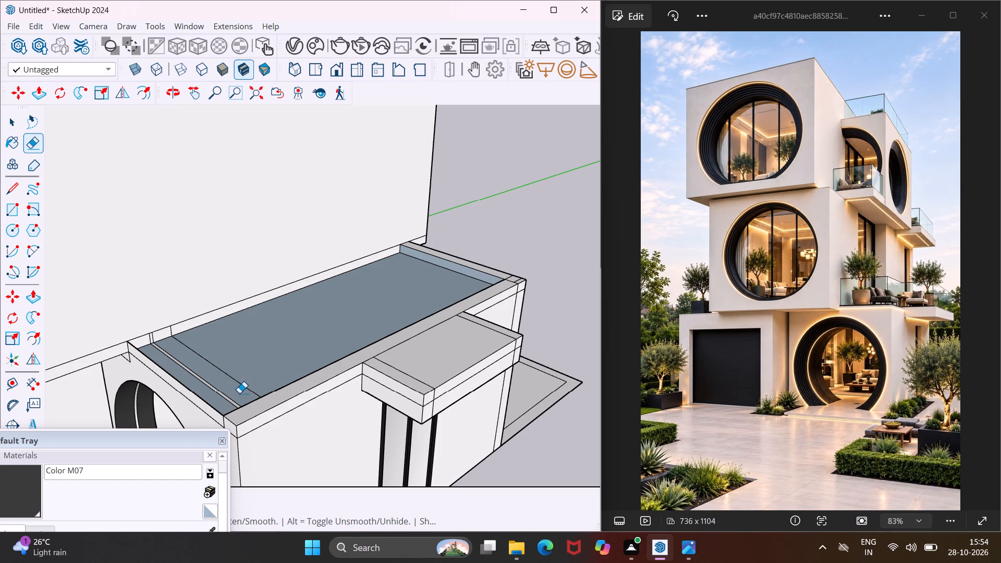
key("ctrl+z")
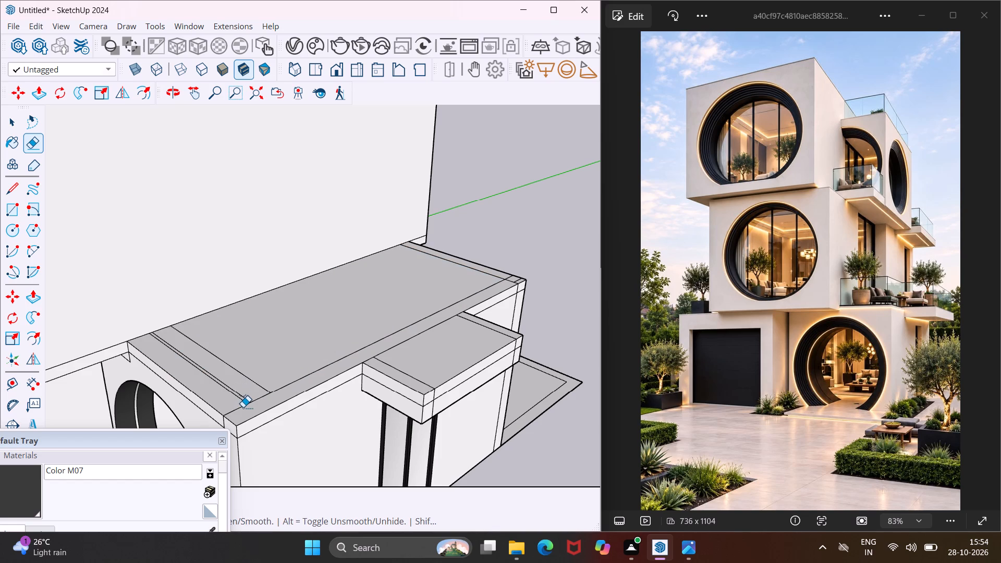
Erase the line running along the entrance box's roof parallel to its canopy-side edge.
middle_click_drag(240, 403, 308, 385)
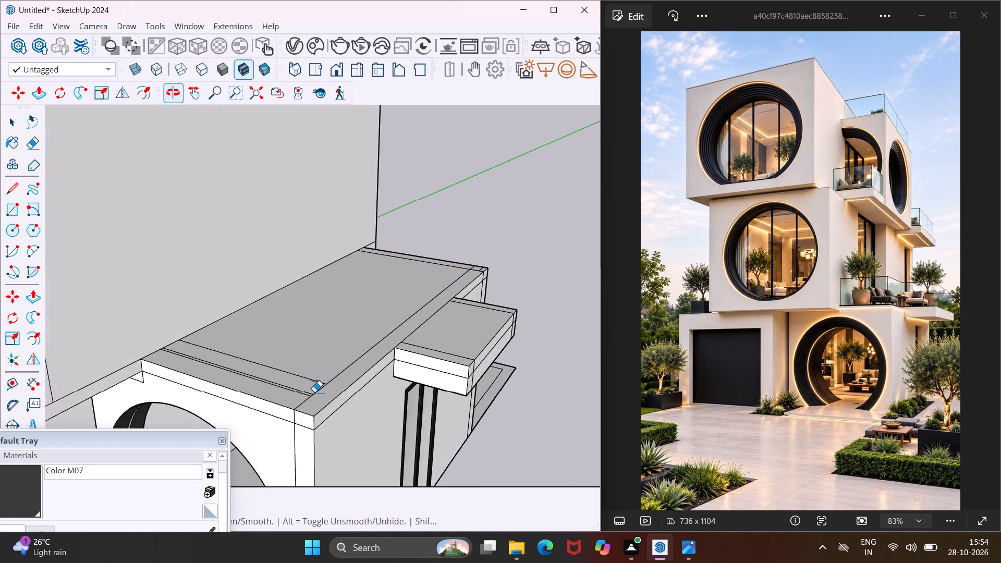
scroll(314, 392, "up", 4)
left_click(348, 364)
left_click(348, 364)
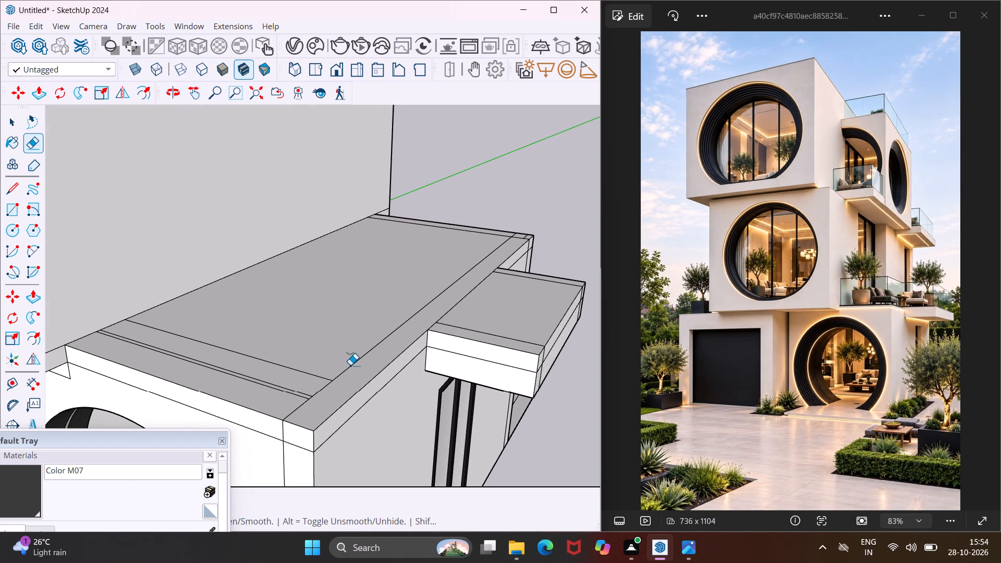
left_click(352, 365)
middle_click_drag(337, 375, 331, 342)
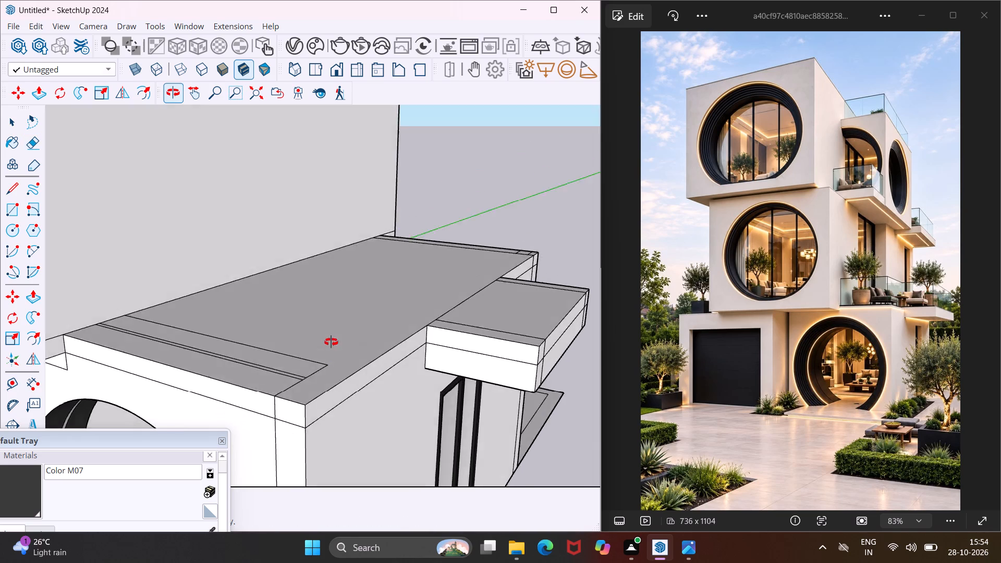
middle_click_drag(331, 342, 537, 205)
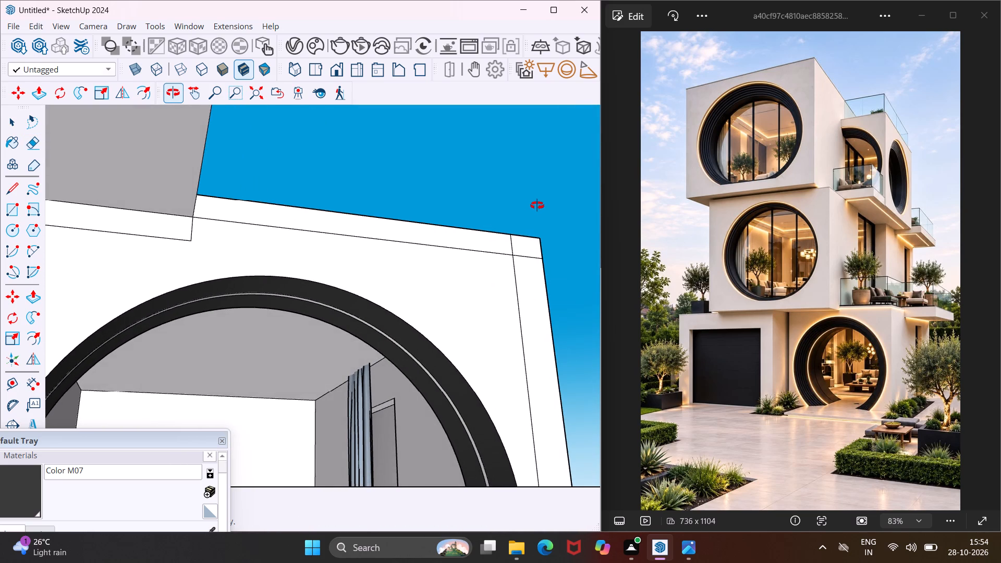
Erase the lines crossing the entrance box's roof near the front wall, including the closely spaced pair.
middle_click_drag(537, 205, 446, 419)
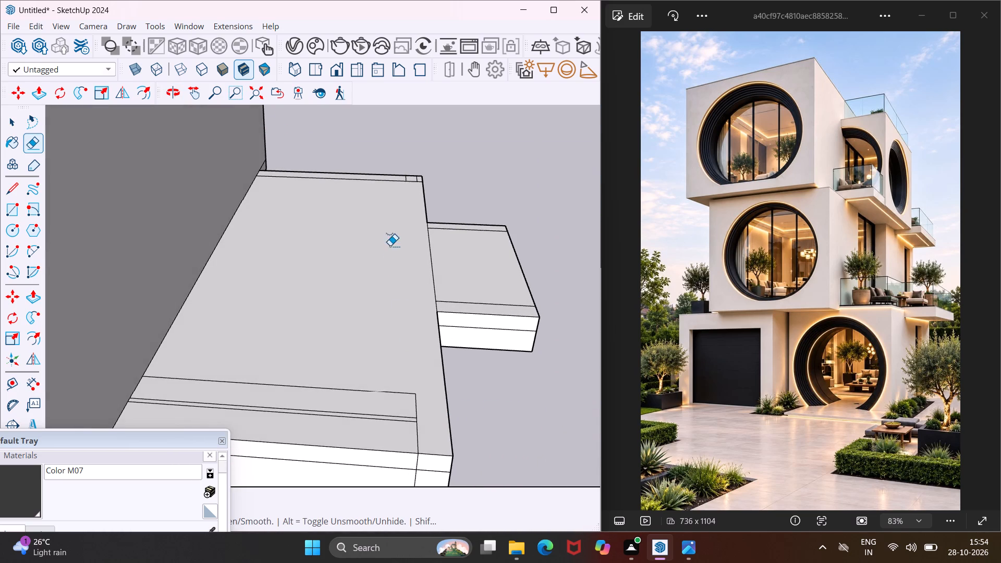
left_click(358, 391)
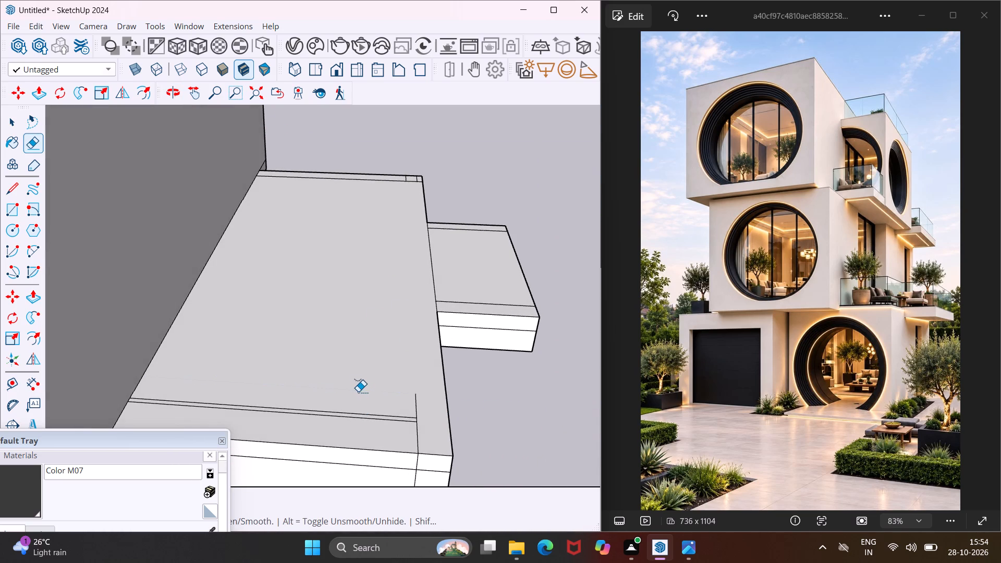
middle_click_drag(358, 393, 422, 163)
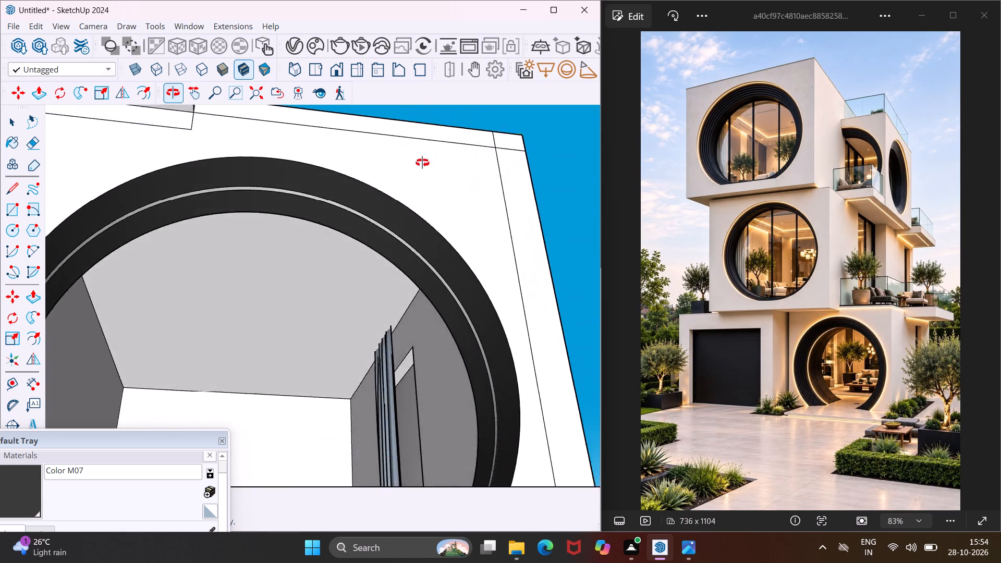
middle_click_drag(422, 163, 428, 375)
scroll(455, 385, "up", 3)
left_click(484, 362)
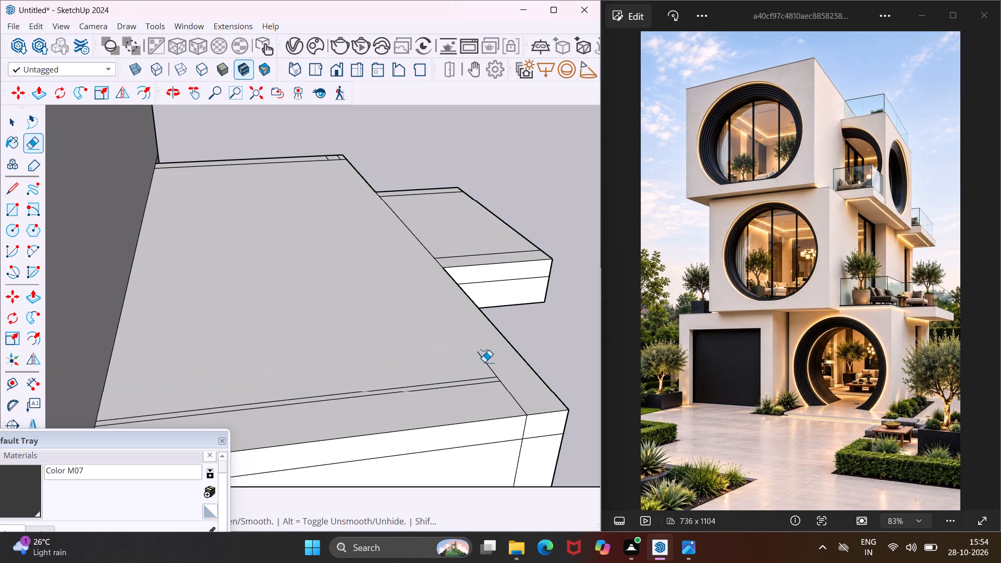
scroll(451, 353, "down", 4)
middle_click_drag(441, 348, 217, 419)
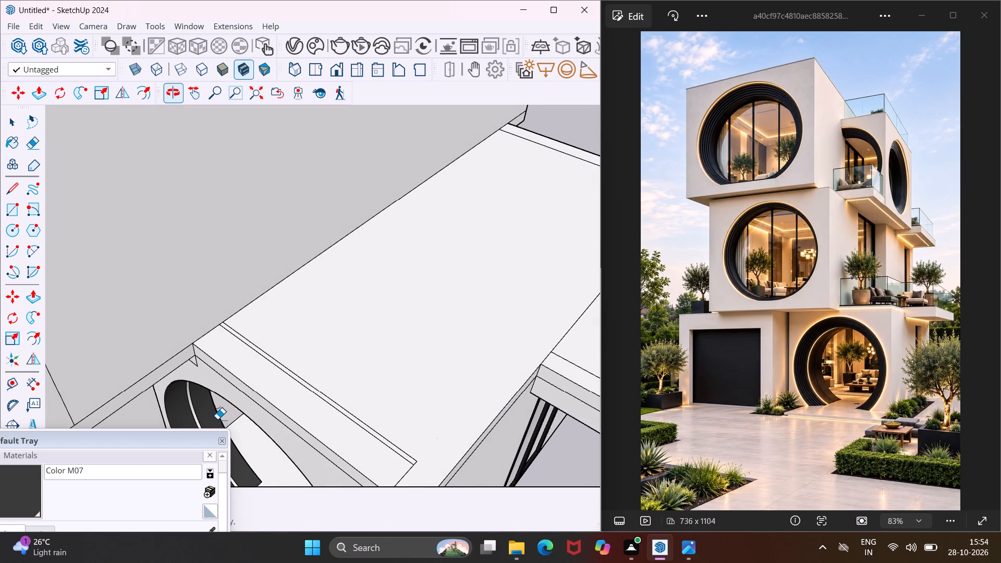
middle_click_drag(284, 377, 389, 214)
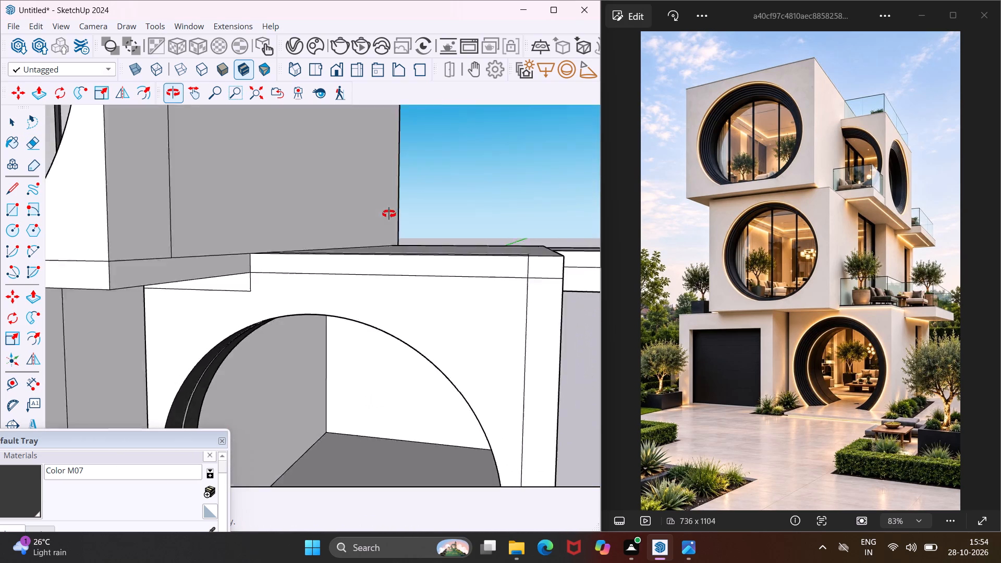
middle_click_drag(389, 214, 381, 323)
scroll(402, 350, "up", 3)
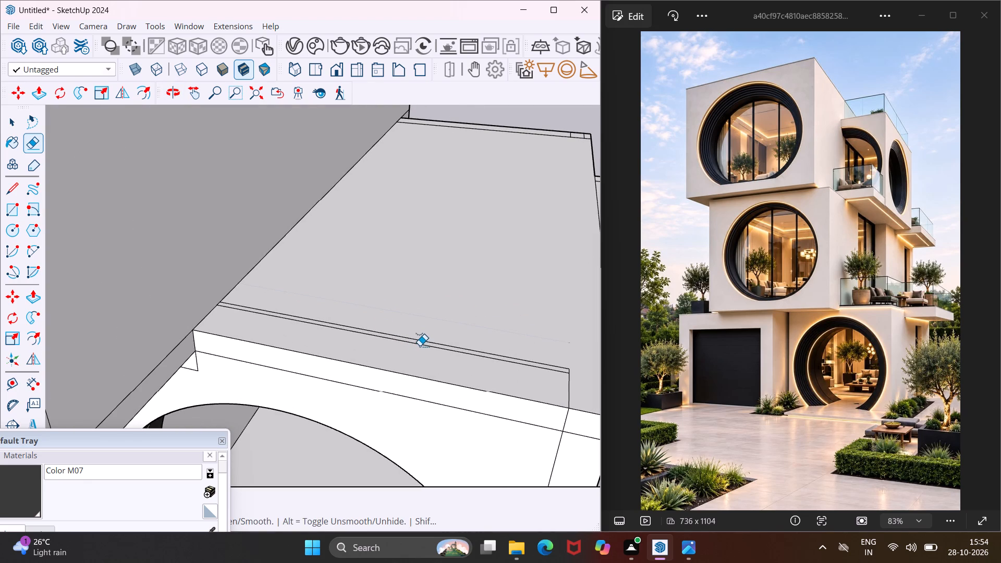
left_click(420, 346)
left_click(424, 341)
Erase the short leftover line at the front corner of the entrance box's roof.
middle_click_drag(425, 346, 447, 212)
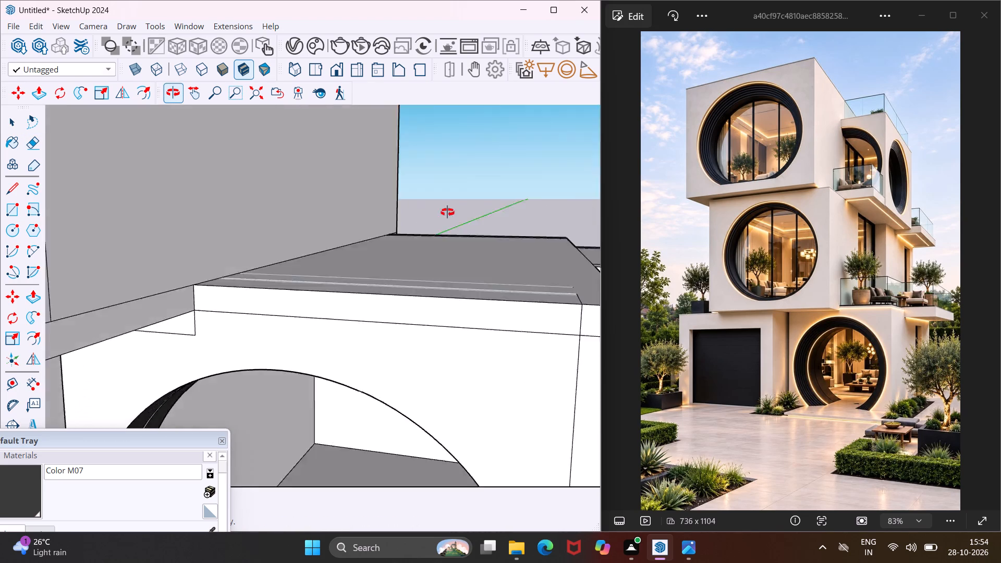
middle_click_drag(447, 212, 545, 55)
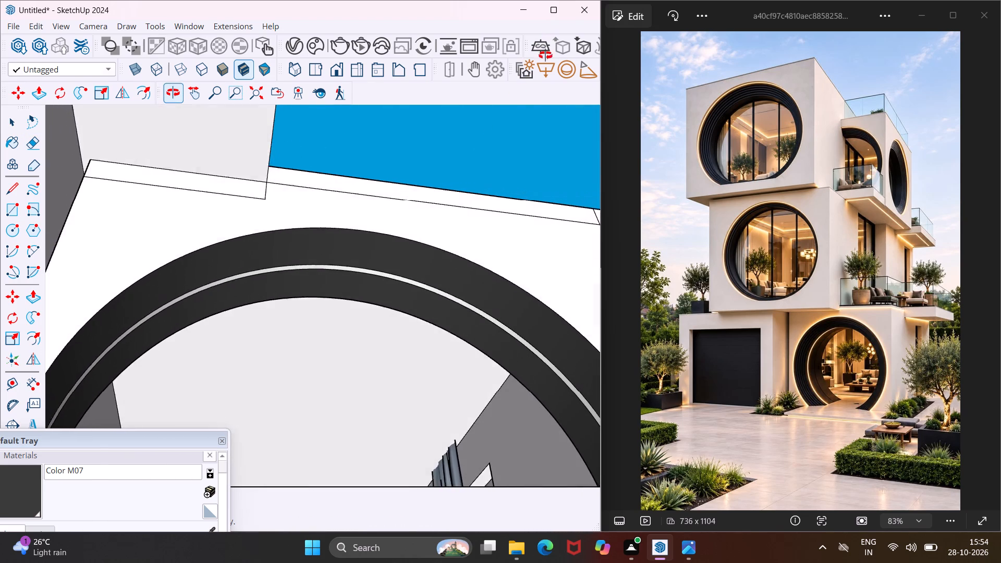
middle_click_drag(545, 55, 302, 433)
scroll(306, 365, "down", 5)
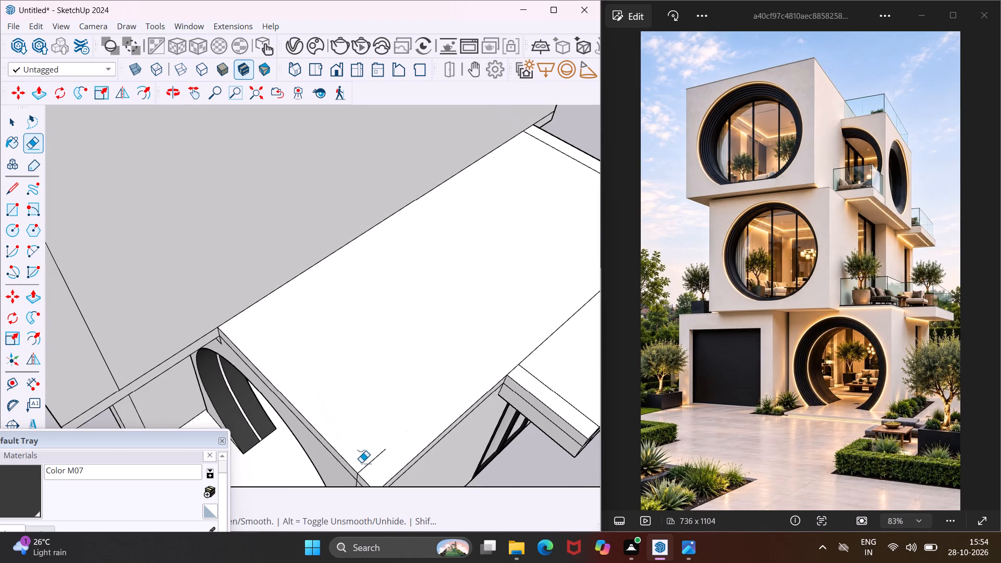
left_click(371, 459)
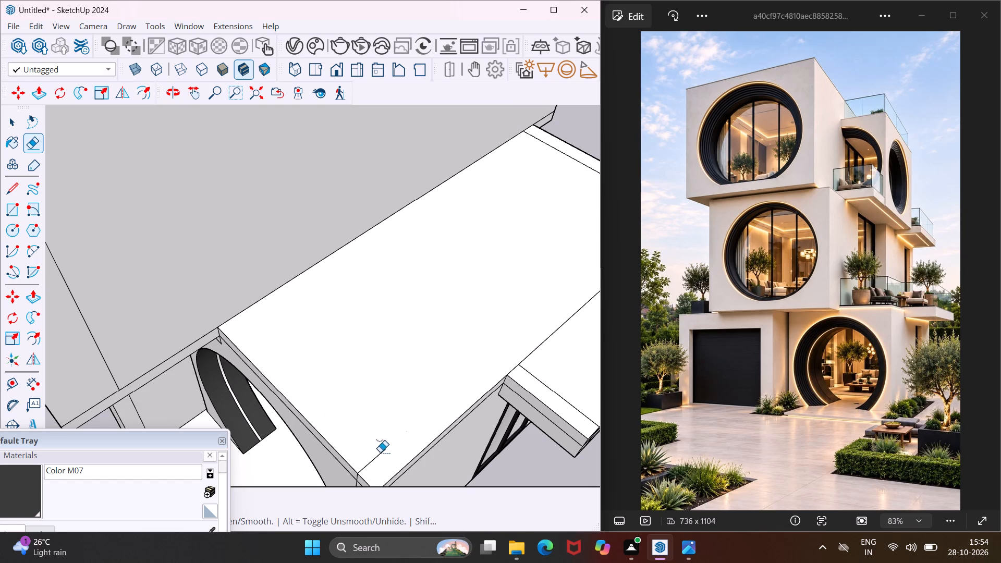
left_click(380, 454)
Erase the two lines crossing the side-door canopy's top face near its front and rear ends.
scroll(334, 430, "down", 4)
middle_click_drag(483, 408, 521, 264)
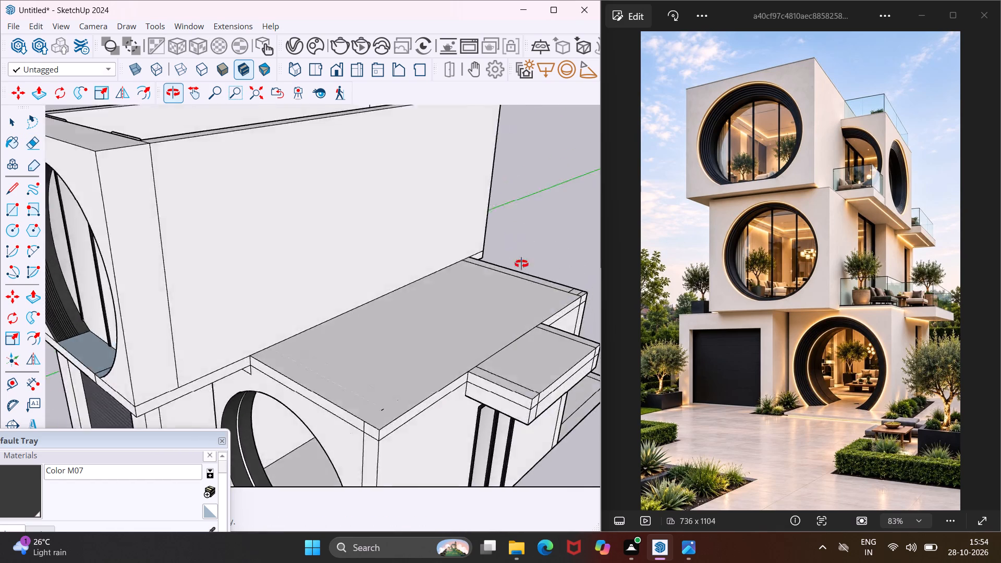
middle_click_drag(521, 264, 303, 452)
scroll(297, 389, "down", 4)
scroll(356, 488, "up", 7)
left_click(345, 460)
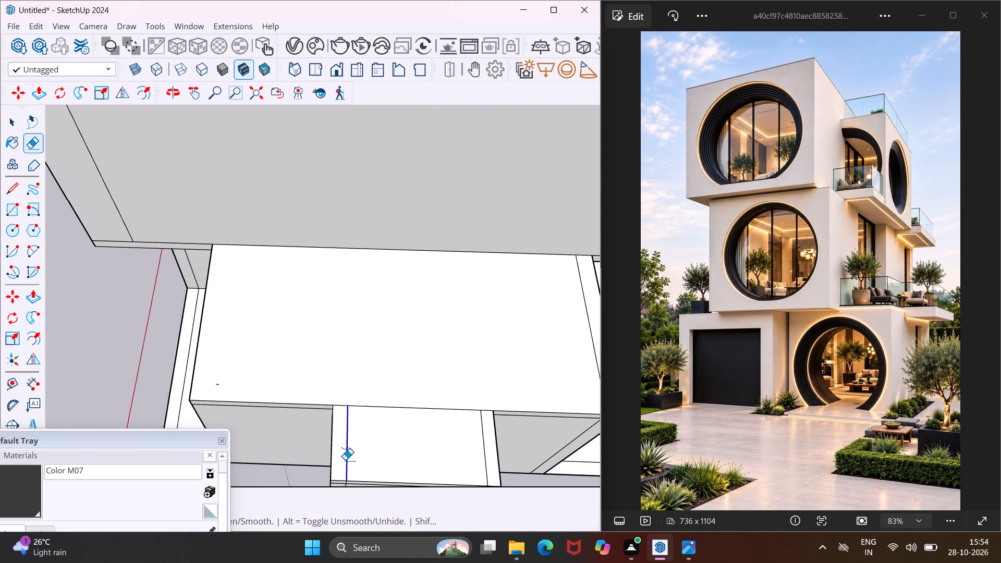
left_click(483, 438)
Erase the horizontal and vertical lines at the front end of the side-door canopy's long outer face.
middle_click_drag(474, 438, 463, 415)
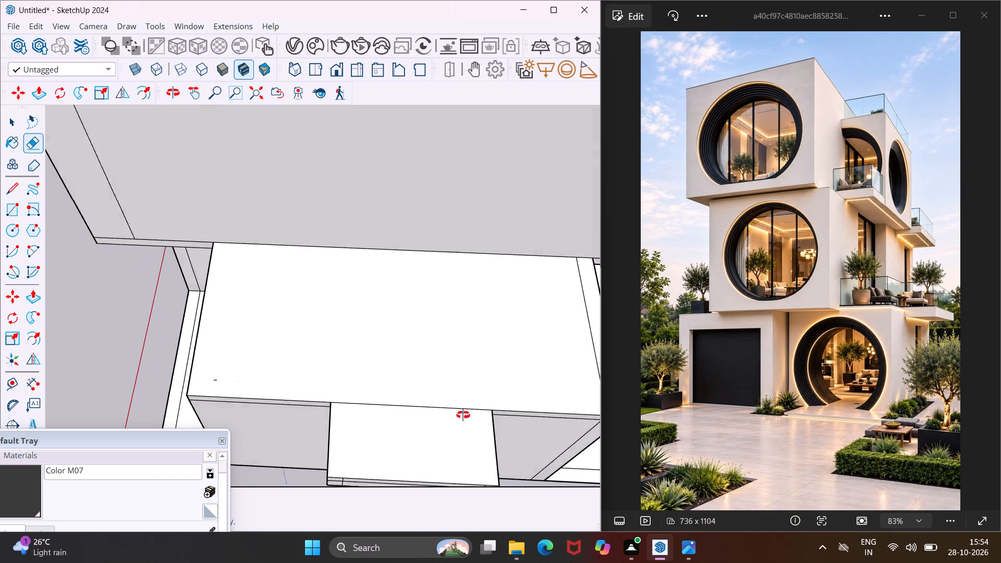
middle_click_drag(463, 415, 518, 267)
scroll(466, 354, "up", 1)
scroll(390, 353, "up", 3)
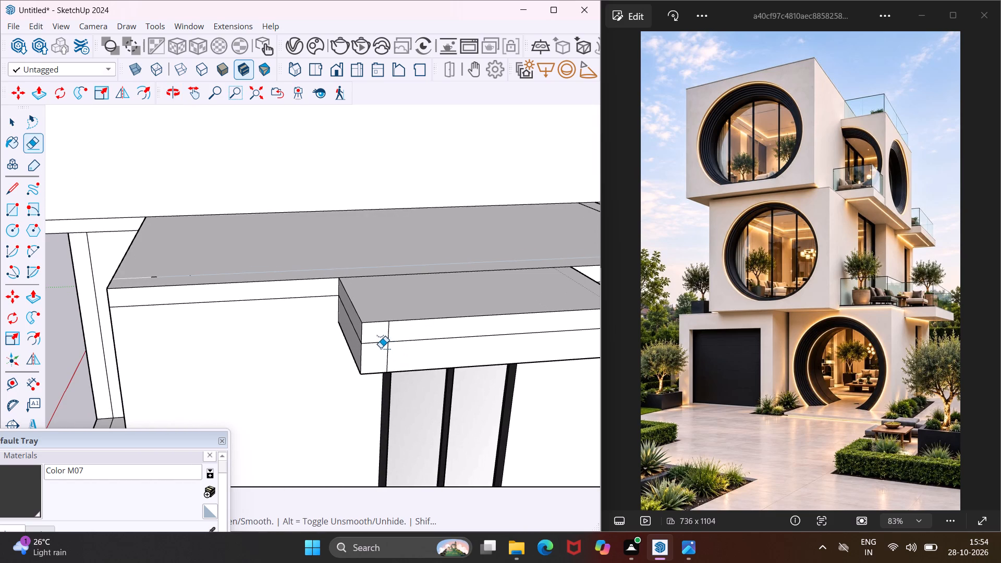
left_click(379, 345)
left_click_drag(386, 336, 395, 347)
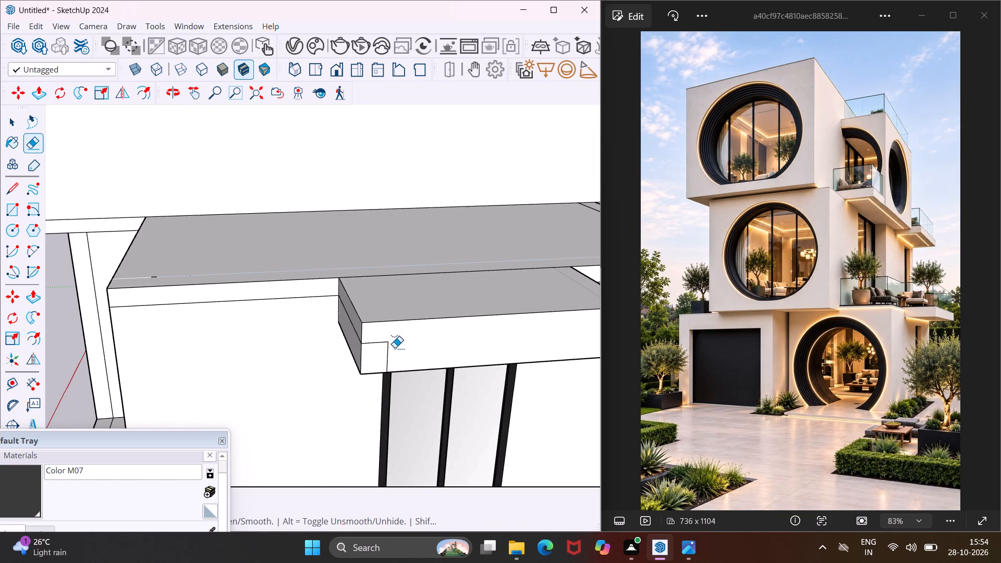
left_click(381, 345)
left_click(389, 347)
Erase the horizontal line across the side-door canopy's front end face.
middle_click_drag(385, 351, 395, 349)
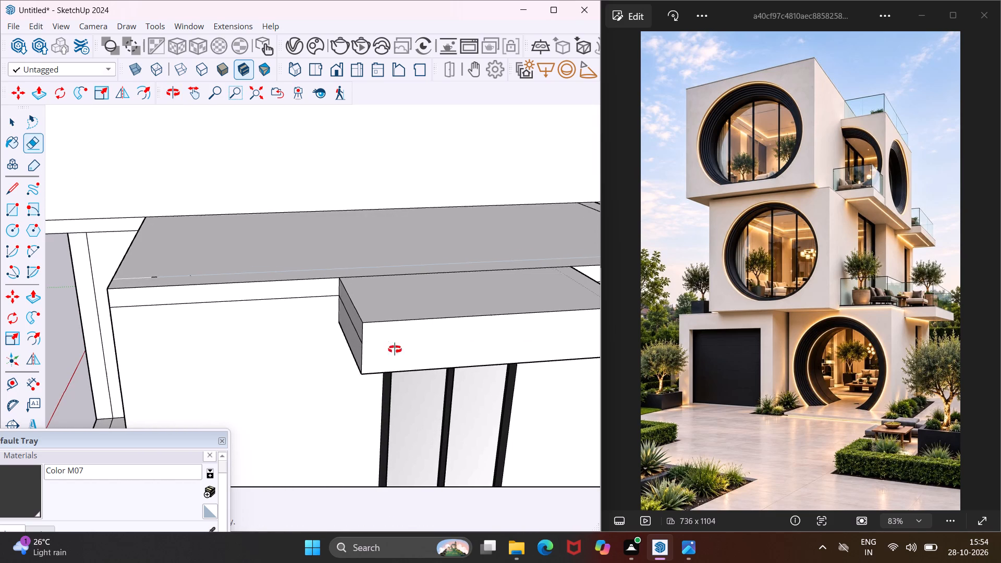
middle_click_drag(395, 349, 528, 315)
scroll(485, 280, "up", 3)
left_click(490, 276)
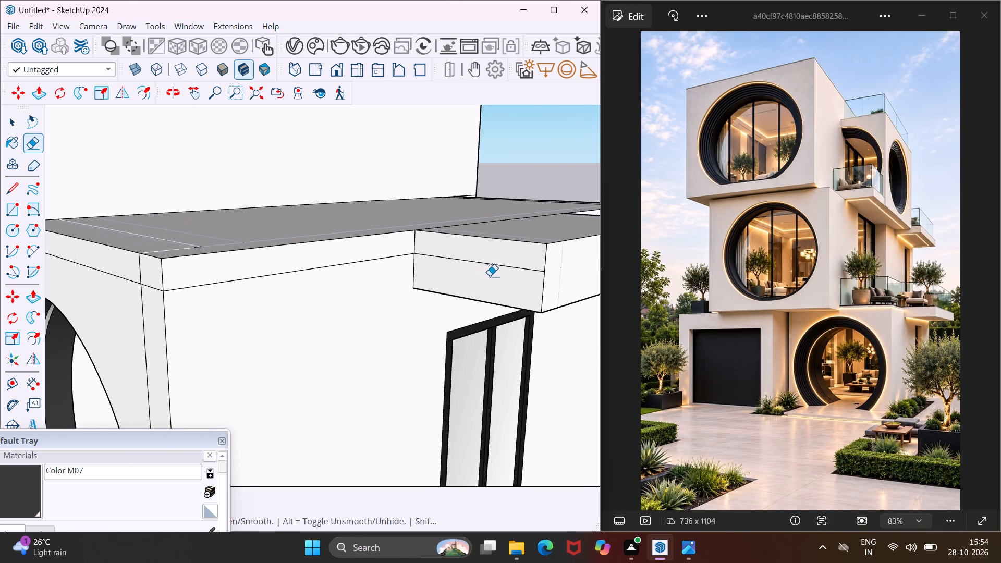
left_click(490, 269)
left_click(485, 262)
Erase the tiny leftover edge on the entrance box's roof near its front corner.
middle_click_drag(380, 268, 435, 398)
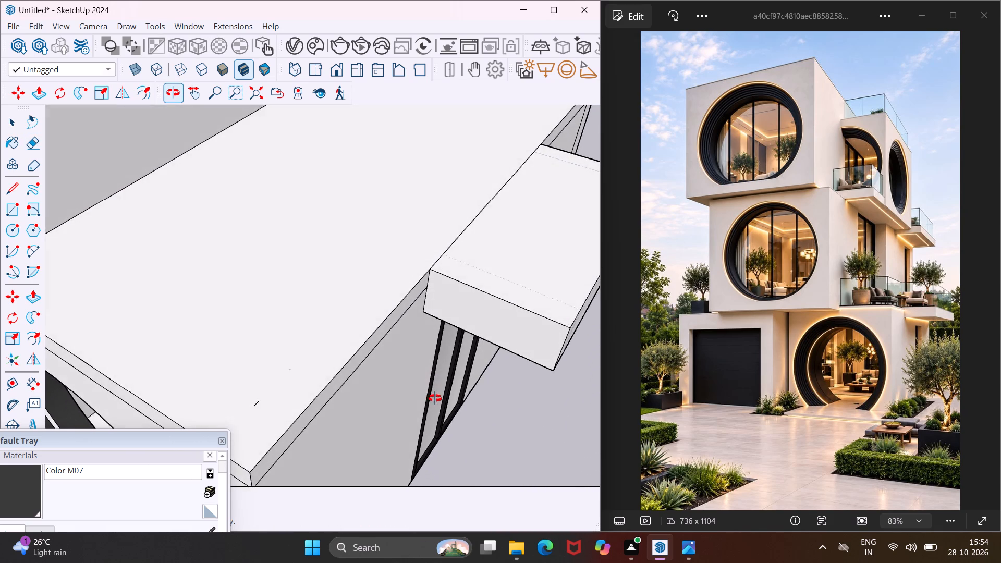
middle_click_drag(435, 398, 421, 400)
scroll(219, 410, "up", 3)
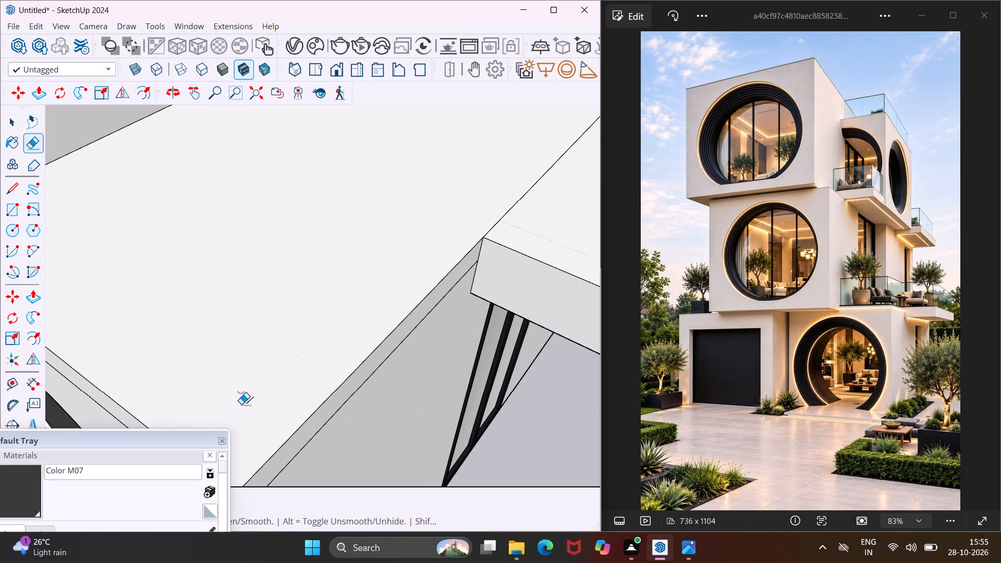
left_click(246, 403)
scroll(262, 388, "down", 6)
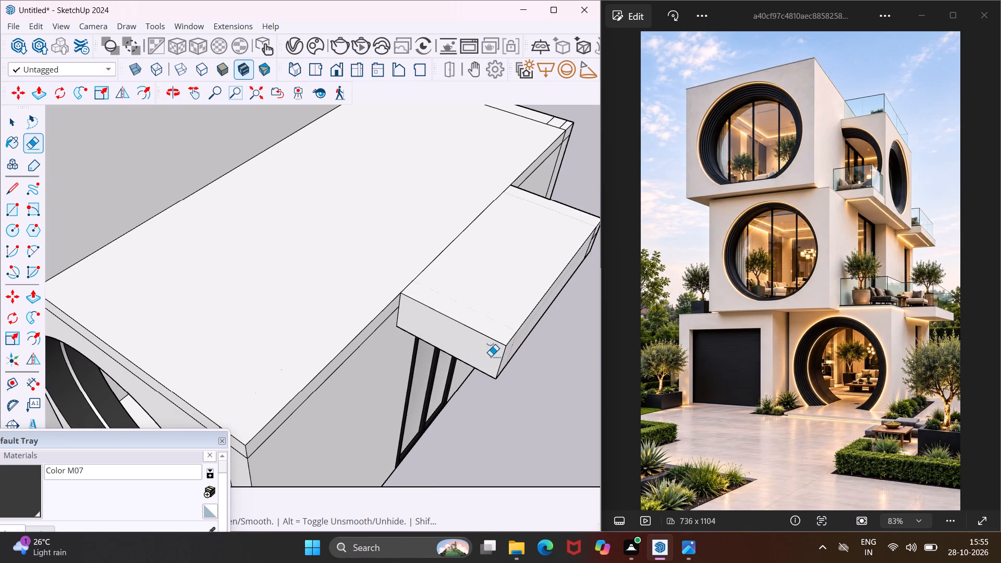
Erase the horizontal line across the side-door canopy's rear end face.
middle_click_drag(491, 351, 186, 327)
middle_click_drag(388, 441, 262, 401)
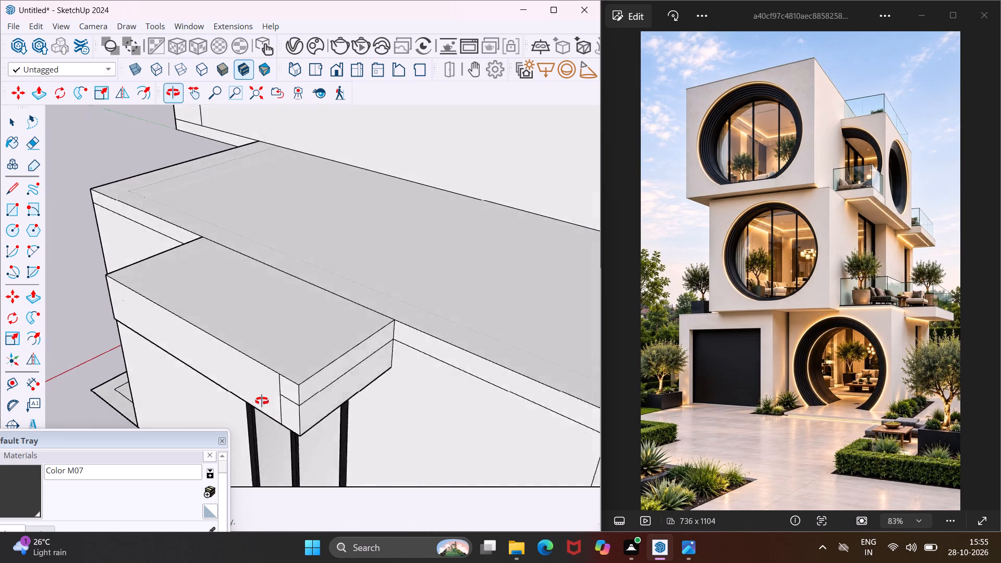
middle_click_drag(262, 401, 244, 388)
scroll(262, 381, "up", 4)
scroll(229, 354, "up", 4)
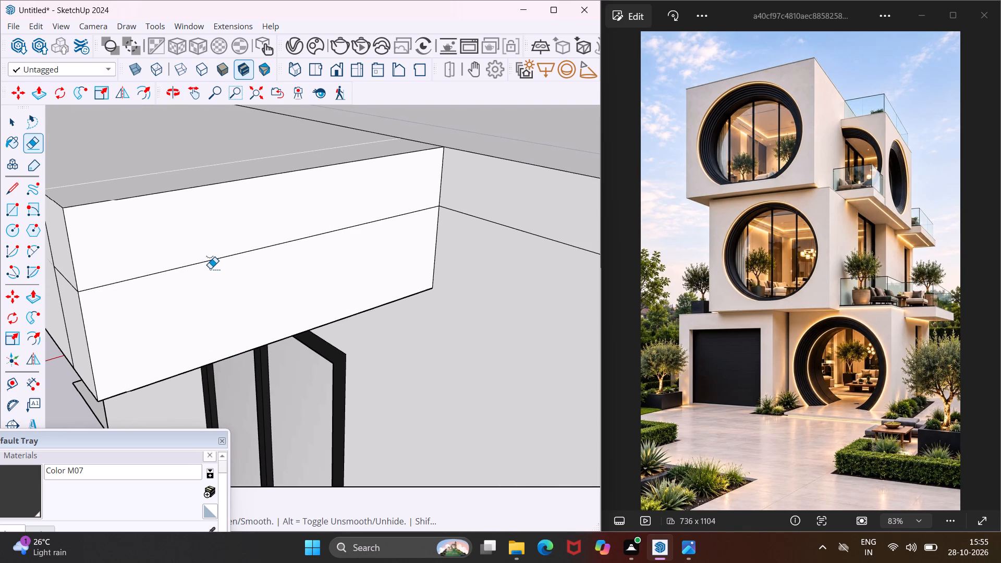
left_click(210, 266)
left_click(211, 260)
Erase the remaining vertical and horizontal lines at the rear end of the side-door canopy's outer face.
scroll(211, 260, "down", 5)
middle_click_drag(215, 262, 327, 237)
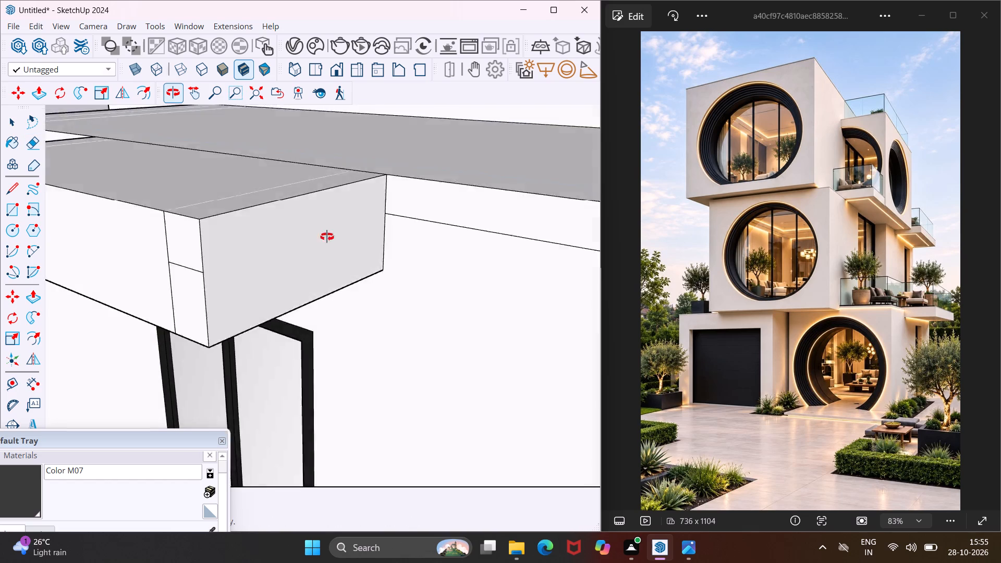
middle_click_drag(327, 237, 398, 230)
scroll(336, 243, "up", 4)
left_click(331, 236)
left_click(340, 242)
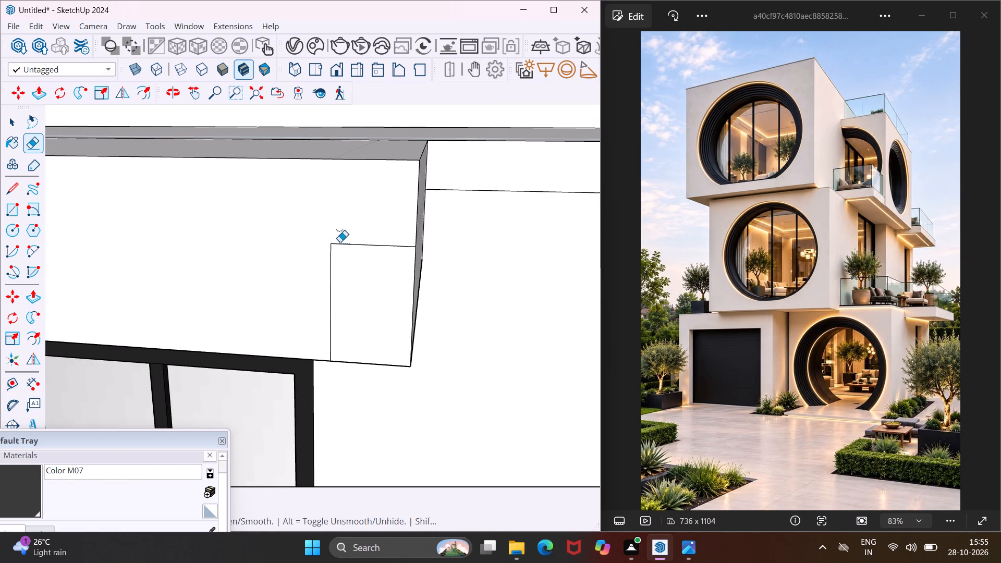
left_click(342, 247)
left_click_drag(327, 270, 332, 265)
left_click(338, 249)
left_click(352, 243)
Erase the lines running along and across the rear edge of the entrance box's roof.
middle_click_drag(352, 243, 253, 311)
scroll(231, 311, "down", 15)
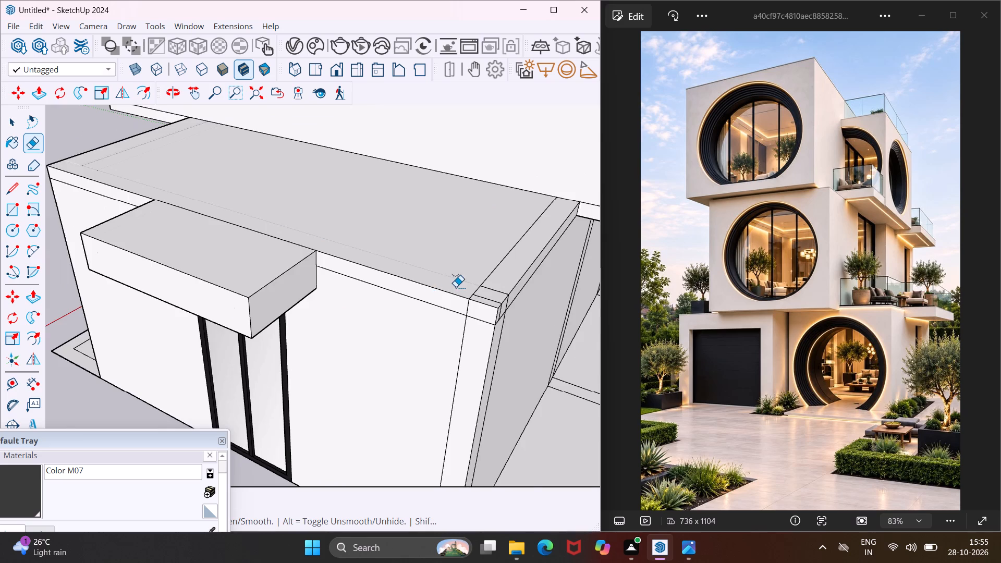
scroll(457, 287, "up", 7)
left_click_drag(498, 273, 504, 311)
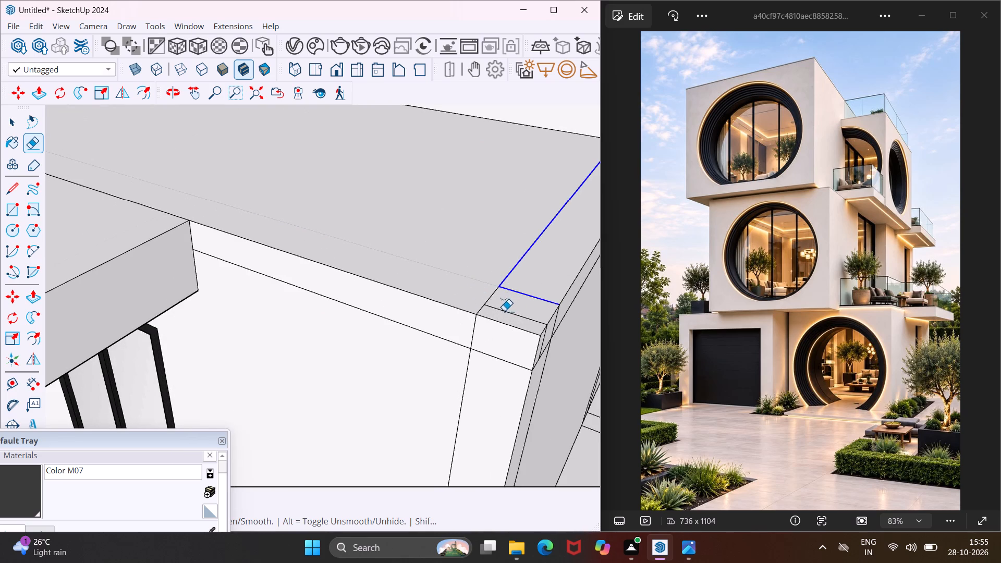
left_click_drag(504, 311, 482, 304)
Push/Pull the large central face of the entrance box's roof by 4 inches.
middle_click_drag(520, 314, 477, 289)
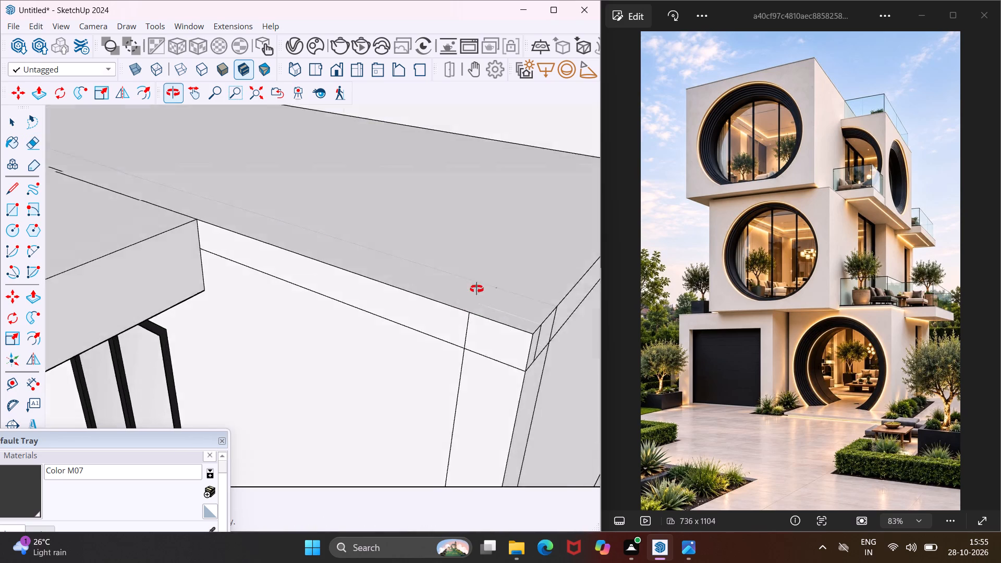
middle_click_drag(477, 289, 425, 270)
key("Escape")
key("space")
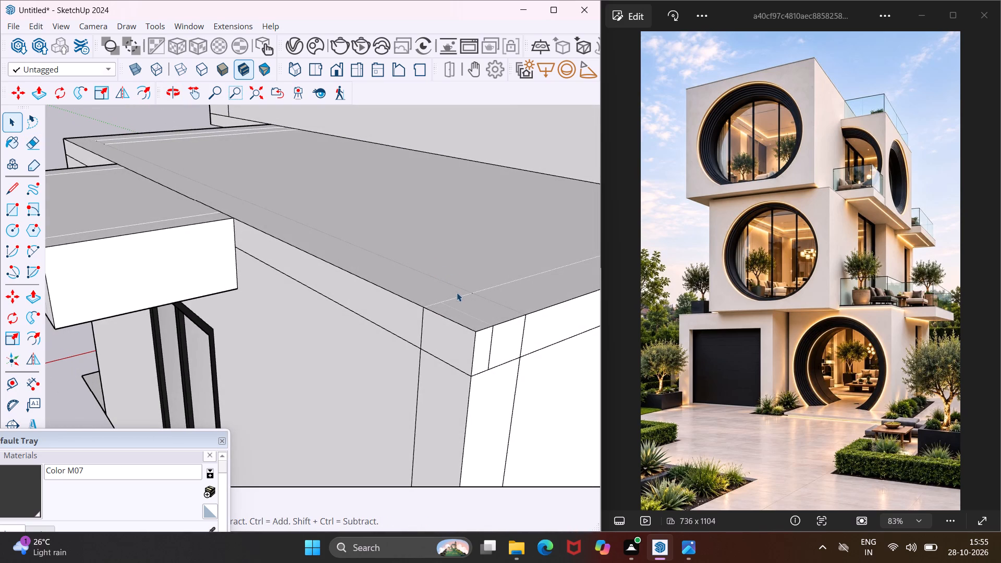
left_click(457, 292)
middle_click_drag(467, 272, 489, 349)
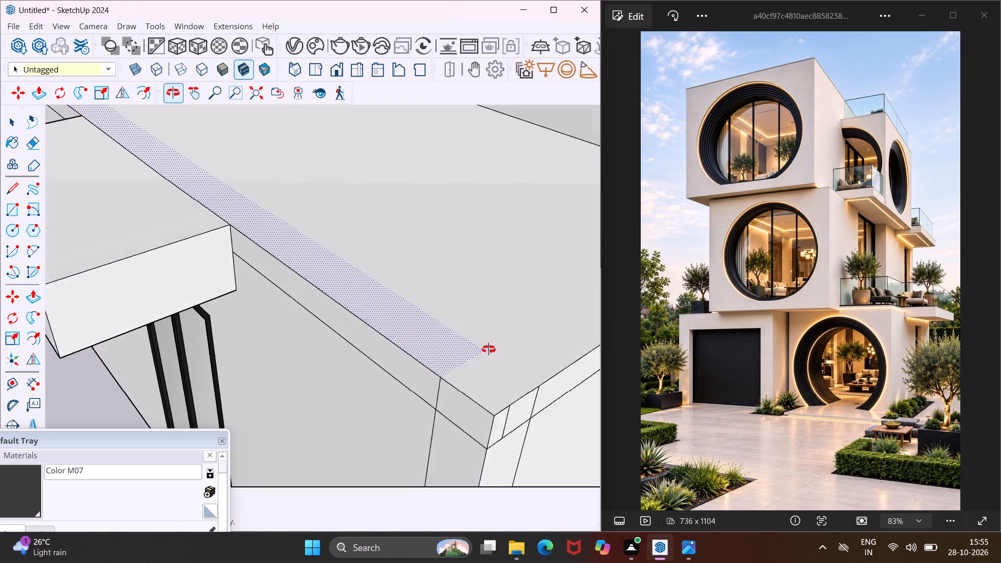
middle_click_drag(489, 349, 490, 355)
left_click(490, 317)
scroll(486, 317, "down", 5)
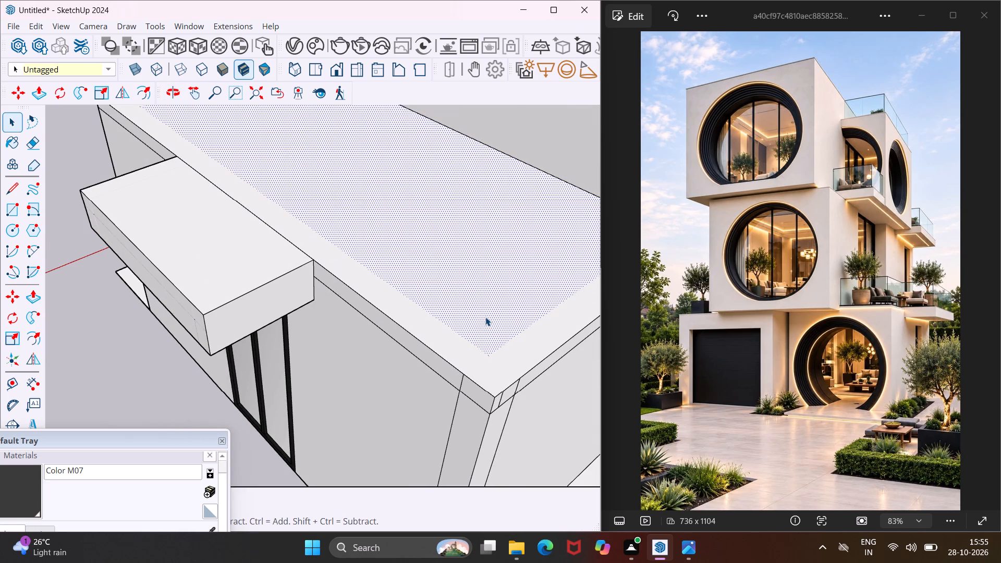
key("p")
left_click(485, 317)
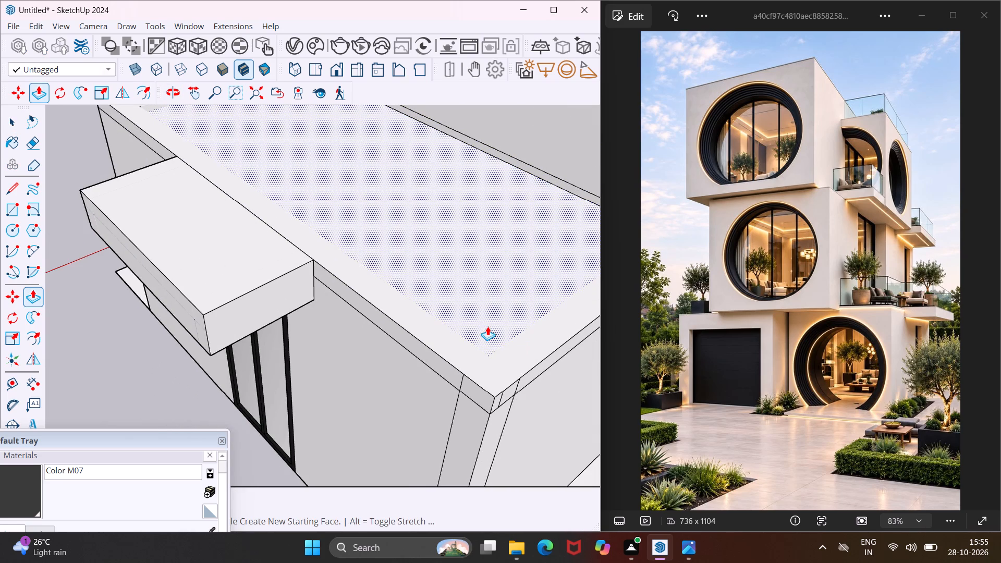
key("4")
key("BackSpace")
type("4\"")
key("Return")
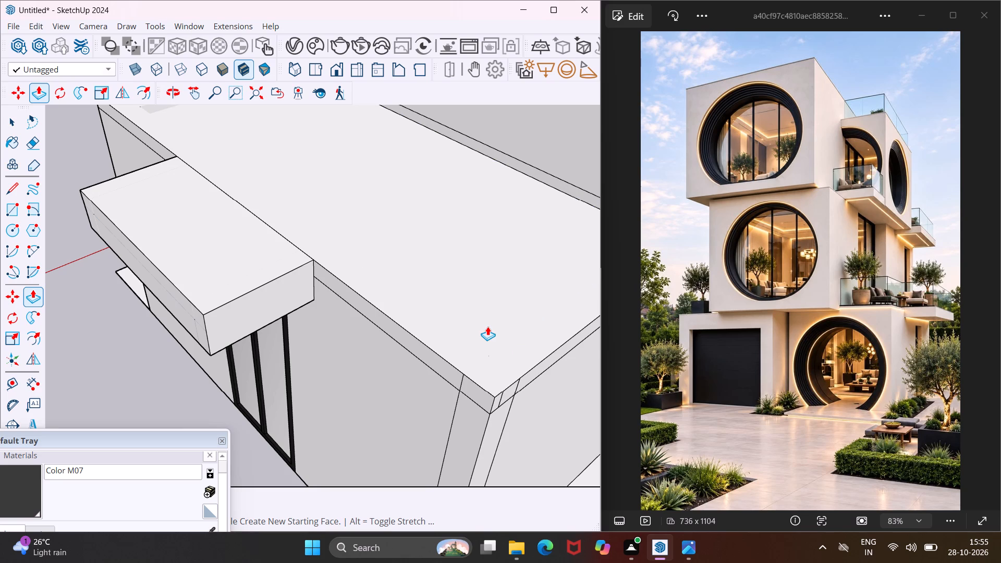
Push/Pull the small face at the roof's rear corner on the canopy side by 4 inches.
scroll(487, 326, "up", 3)
scroll(511, 391, "up", 3)
left_click(508, 391)
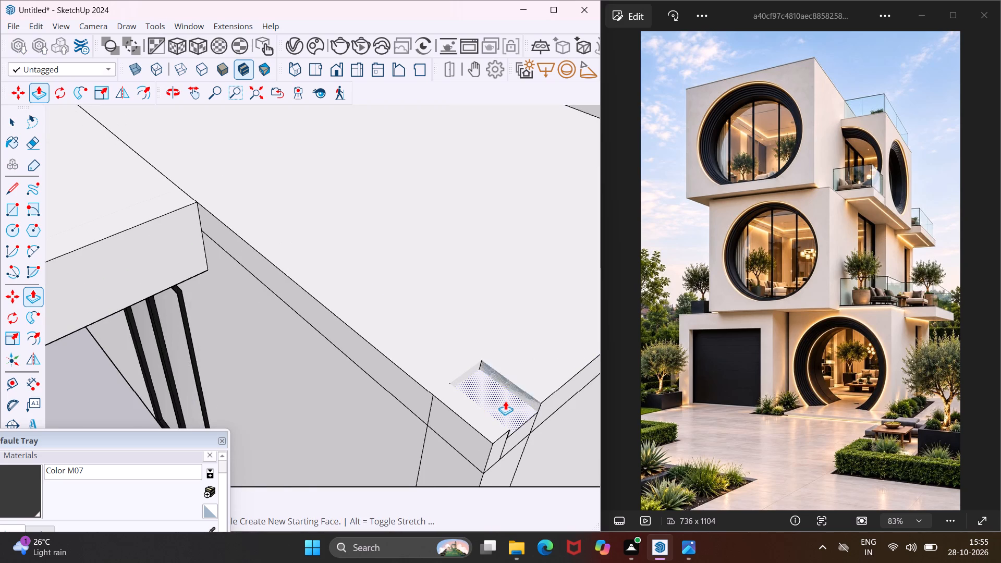
key("4")
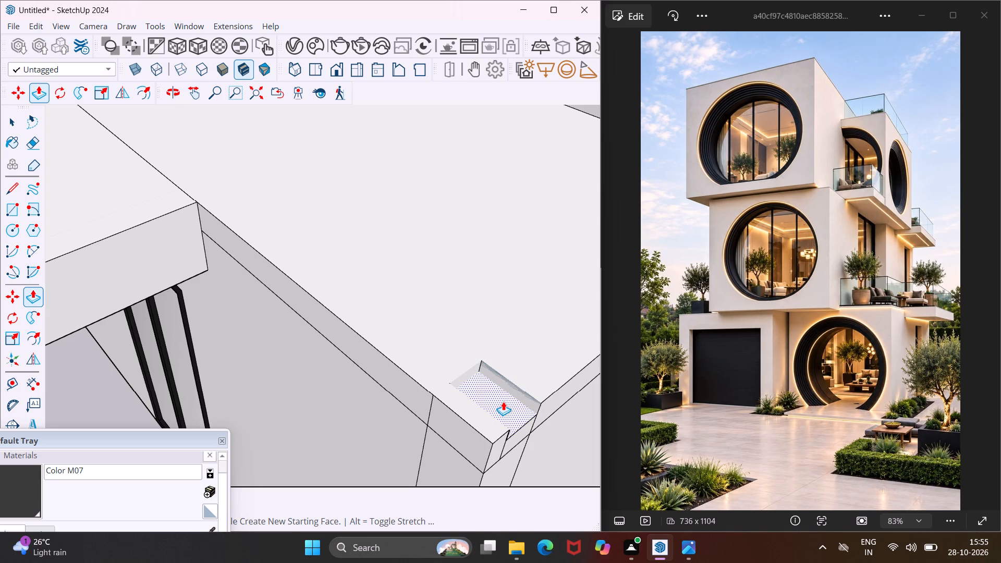
key("shift+quotedbl")
key("Return")
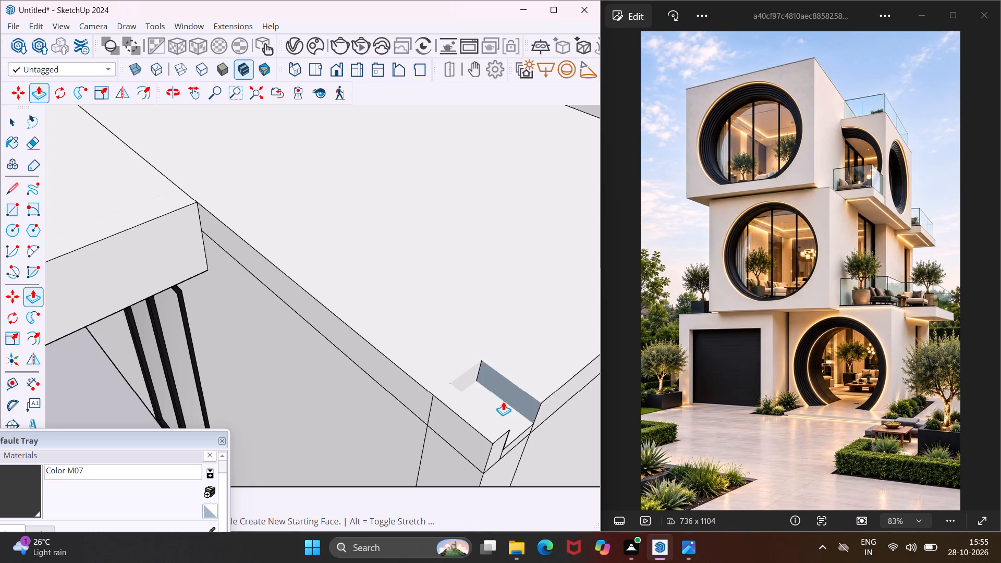
Push the neighbouring corner strip, rear-edge strip and main roof surface down level with the recessed rear corner.
left_click(487, 422)
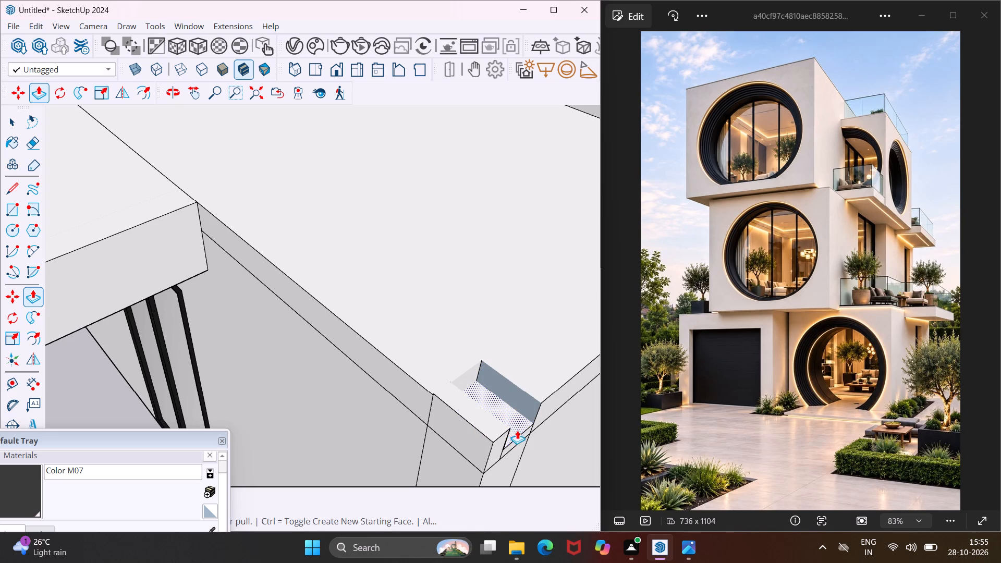
left_click(494, 431)
left_click(517, 431)
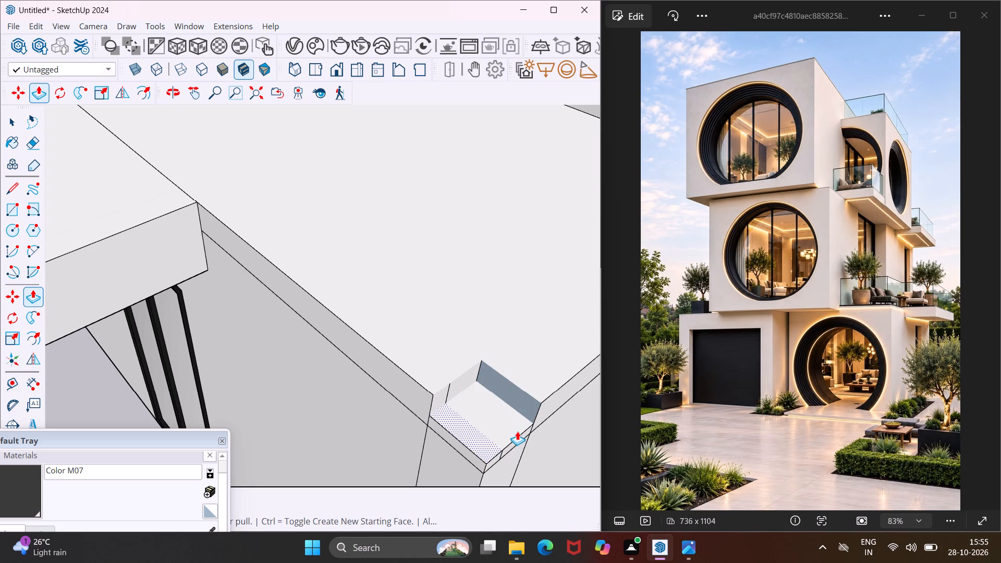
left_click(530, 372)
left_click(502, 416)
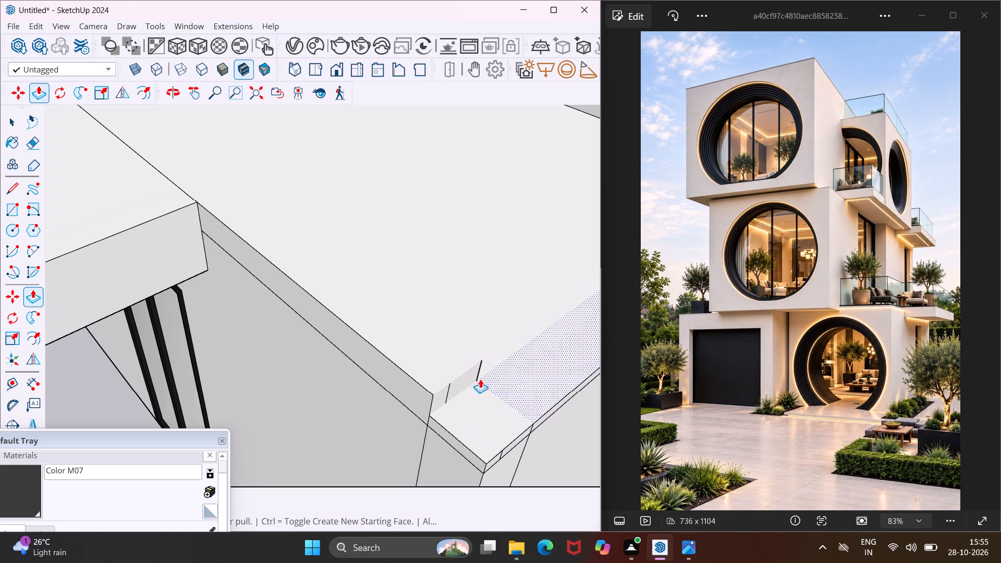
left_click(467, 357)
left_click(485, 401)
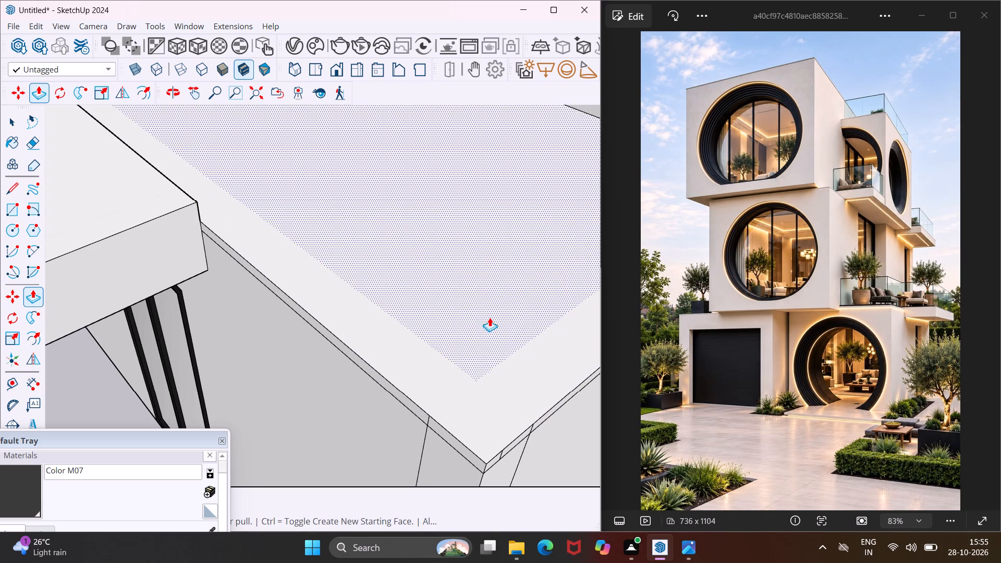
left_click(490, 317)
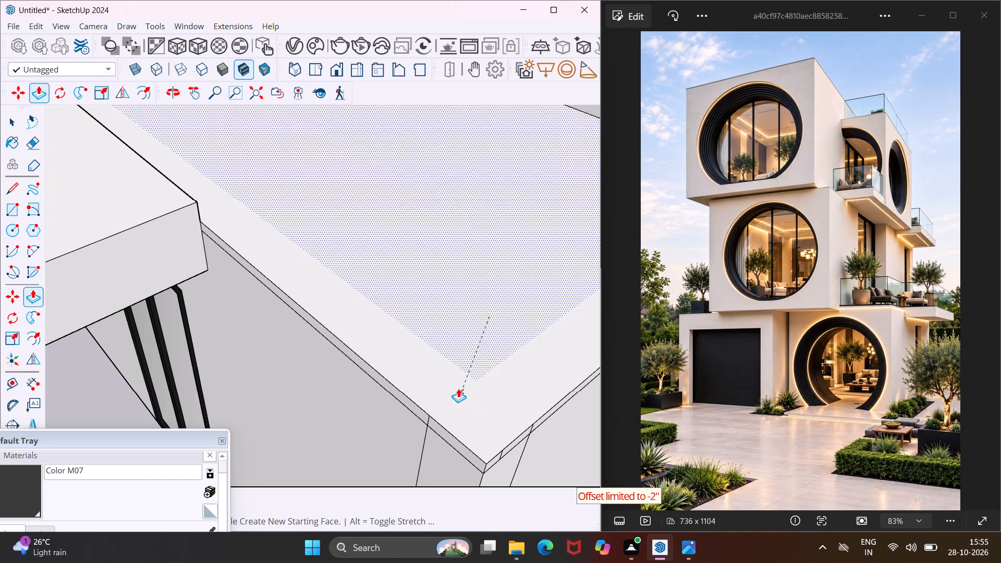
key("Escape")
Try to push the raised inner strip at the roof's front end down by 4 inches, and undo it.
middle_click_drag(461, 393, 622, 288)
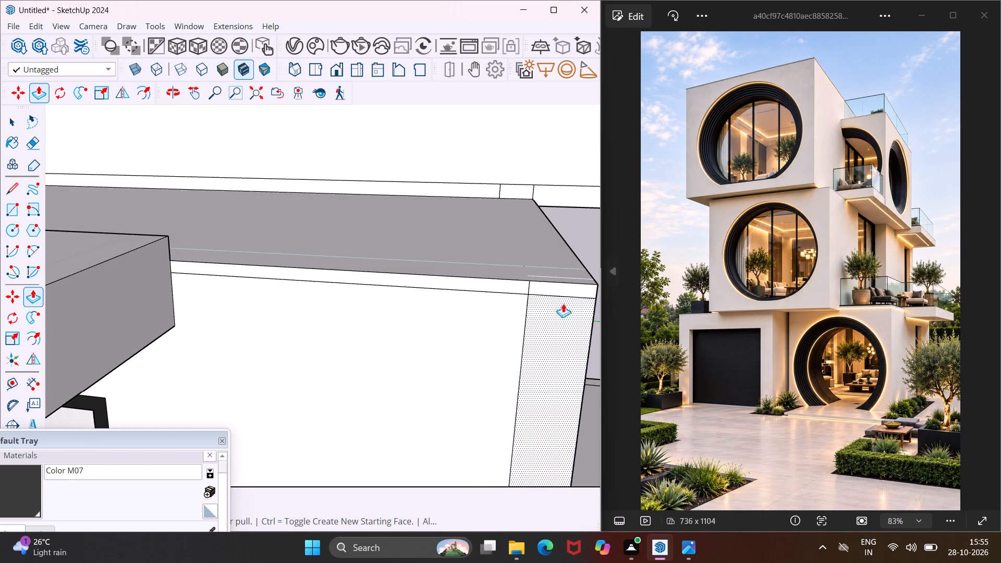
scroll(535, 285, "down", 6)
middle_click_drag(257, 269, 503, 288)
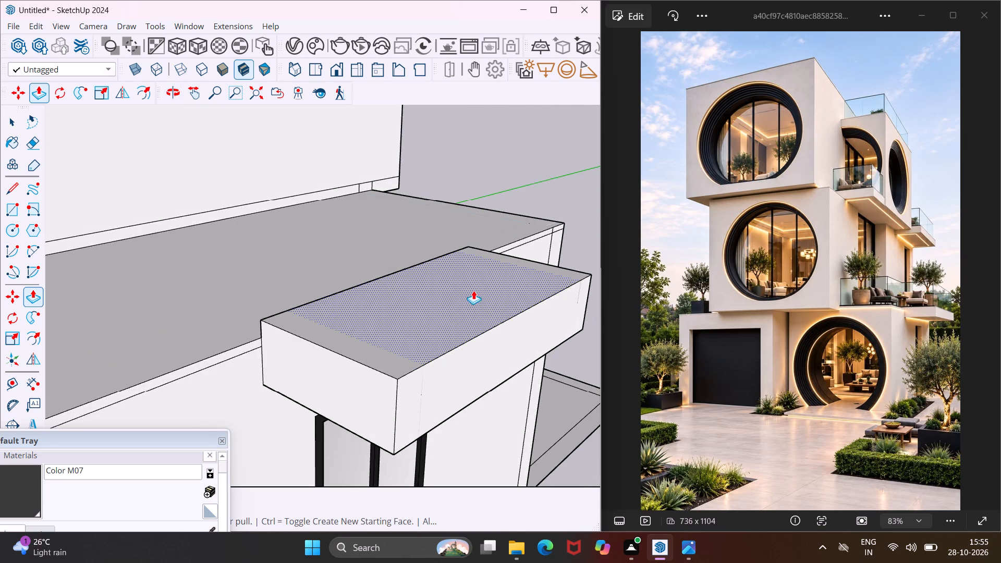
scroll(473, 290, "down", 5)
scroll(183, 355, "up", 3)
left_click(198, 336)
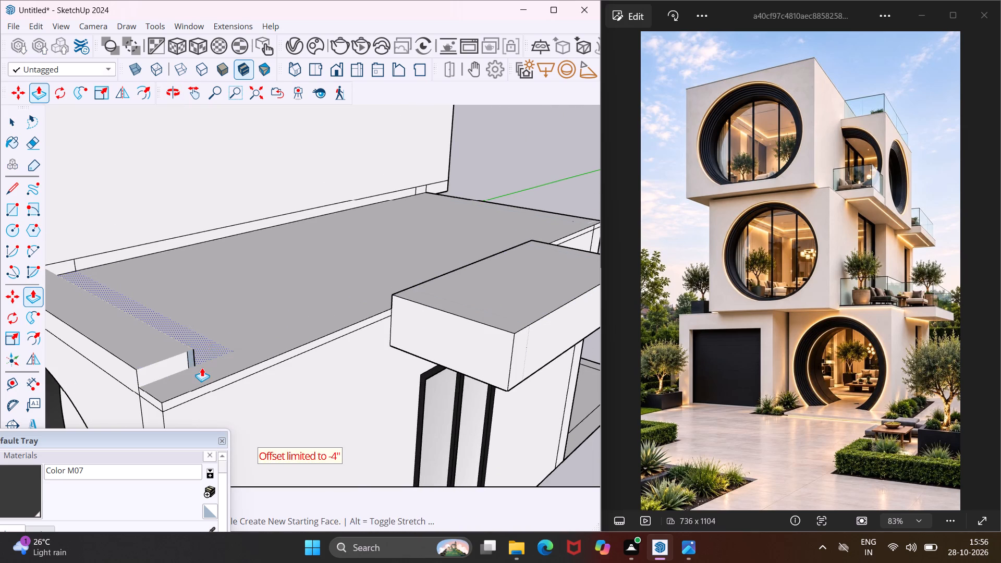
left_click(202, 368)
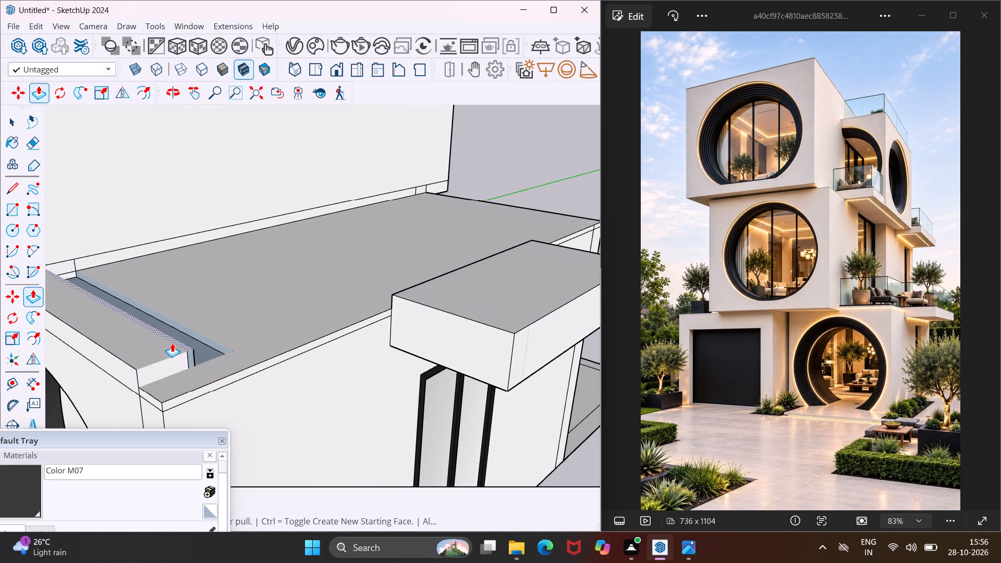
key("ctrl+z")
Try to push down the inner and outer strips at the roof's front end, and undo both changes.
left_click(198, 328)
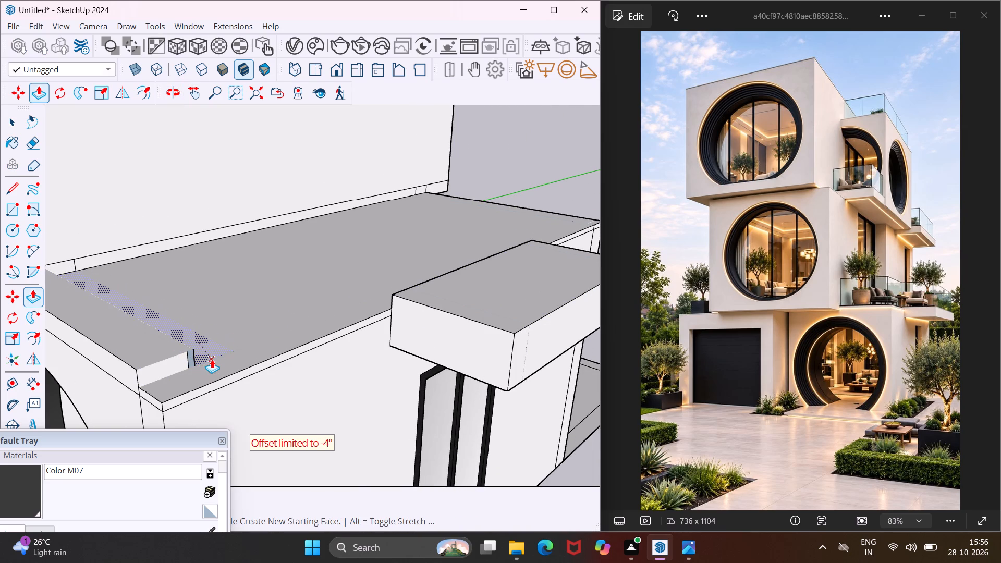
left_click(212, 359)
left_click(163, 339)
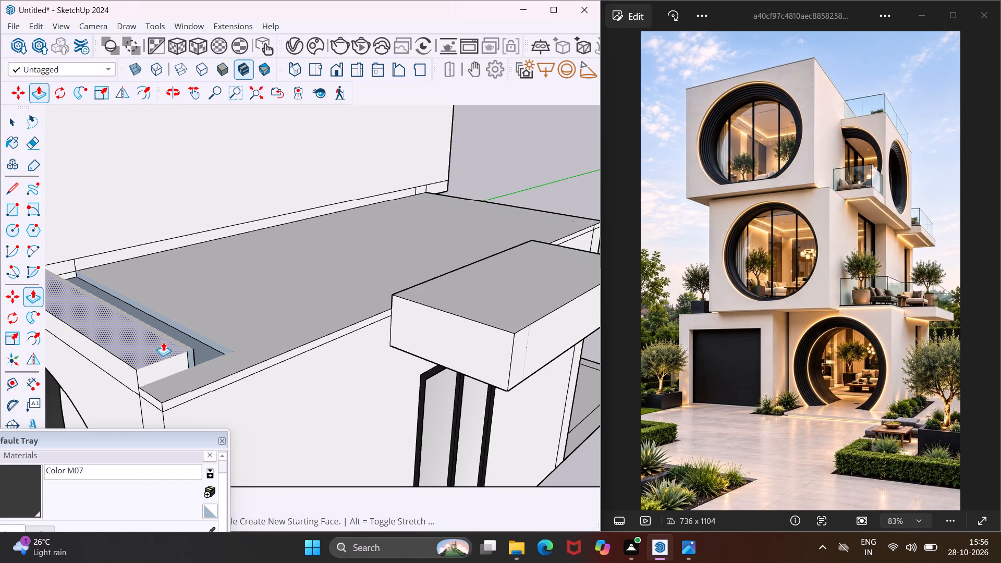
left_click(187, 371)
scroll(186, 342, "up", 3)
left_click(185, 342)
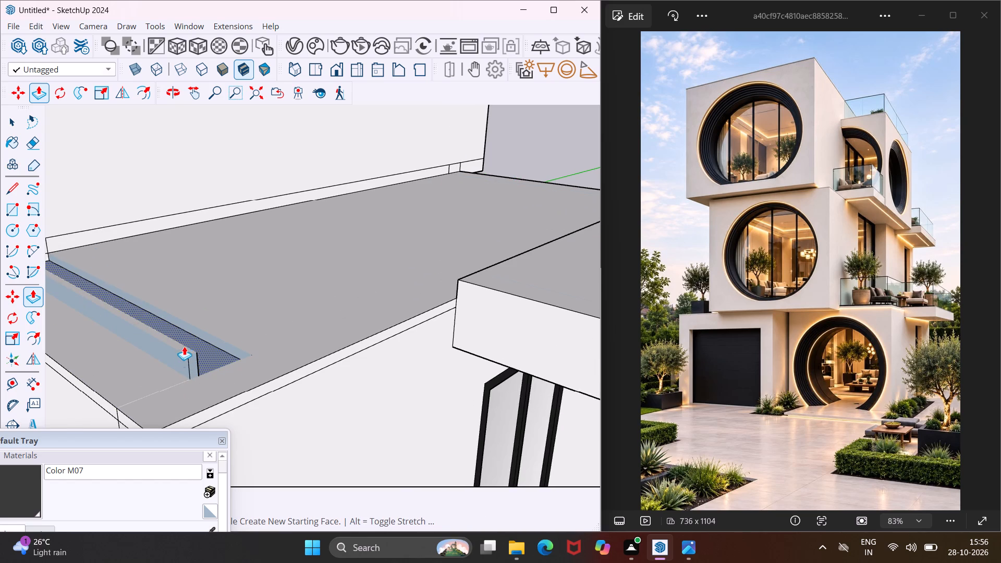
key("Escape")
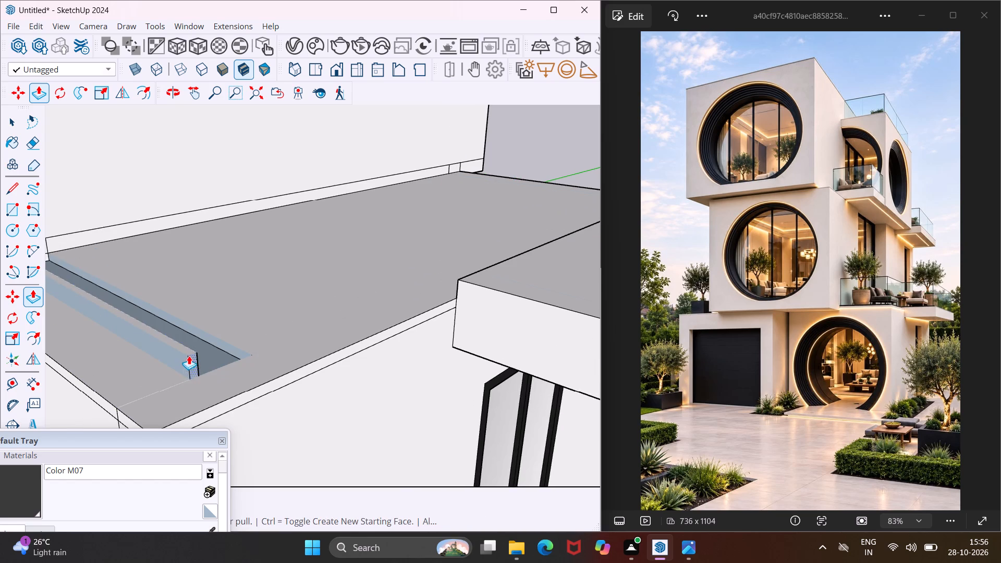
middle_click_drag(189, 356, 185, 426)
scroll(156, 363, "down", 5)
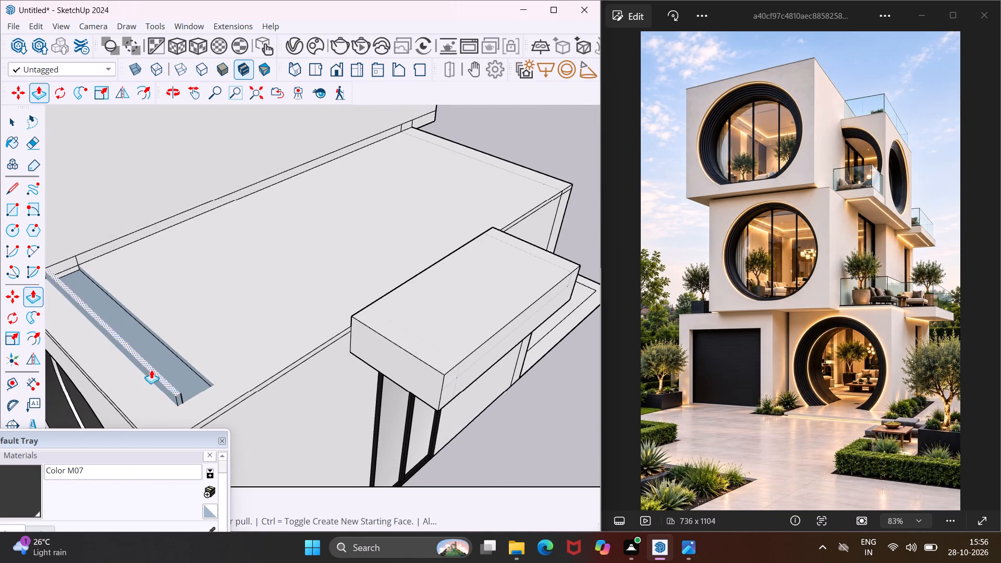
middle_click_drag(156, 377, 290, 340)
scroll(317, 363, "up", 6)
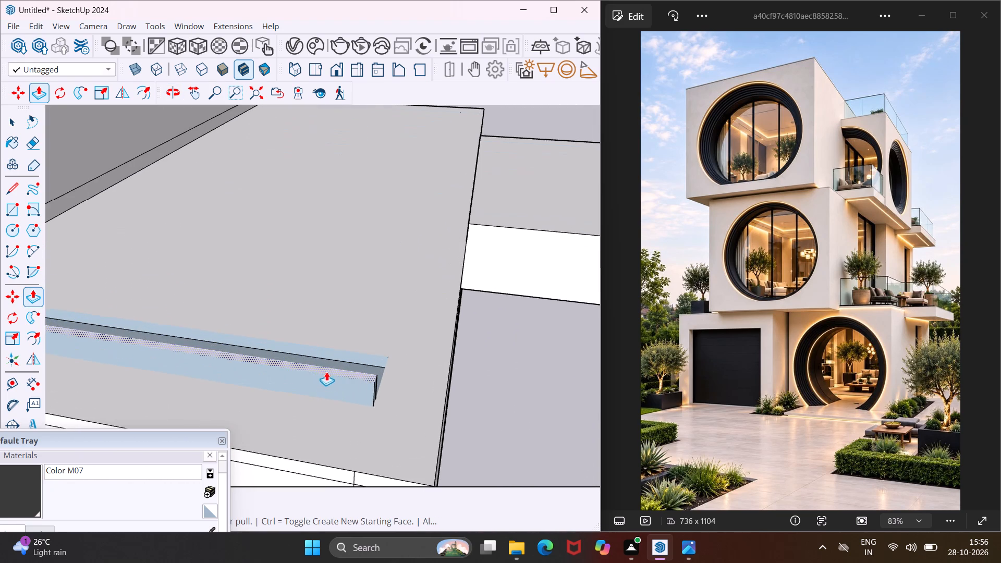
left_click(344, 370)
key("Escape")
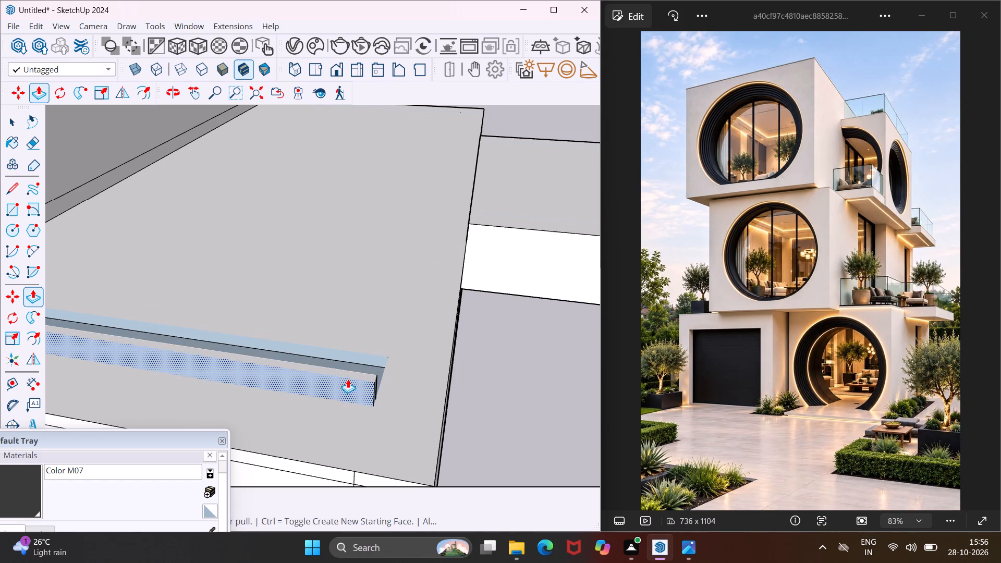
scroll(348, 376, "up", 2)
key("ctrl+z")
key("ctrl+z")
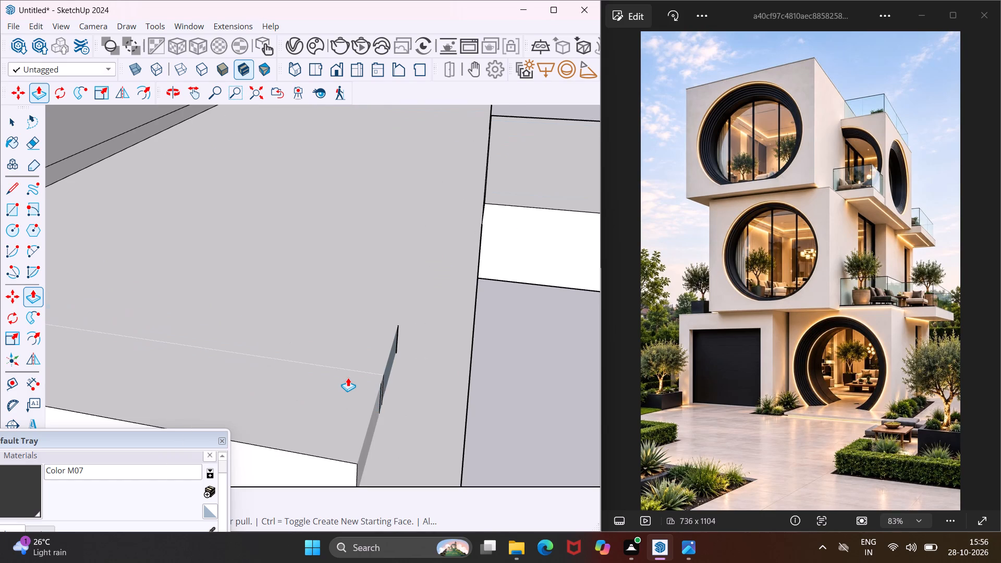
Push the outer strip and the thin strip beside it at the roof's front end down level with the roof.
middle_click_drag(382, 389, 260, 342)
left_click(202, 350)
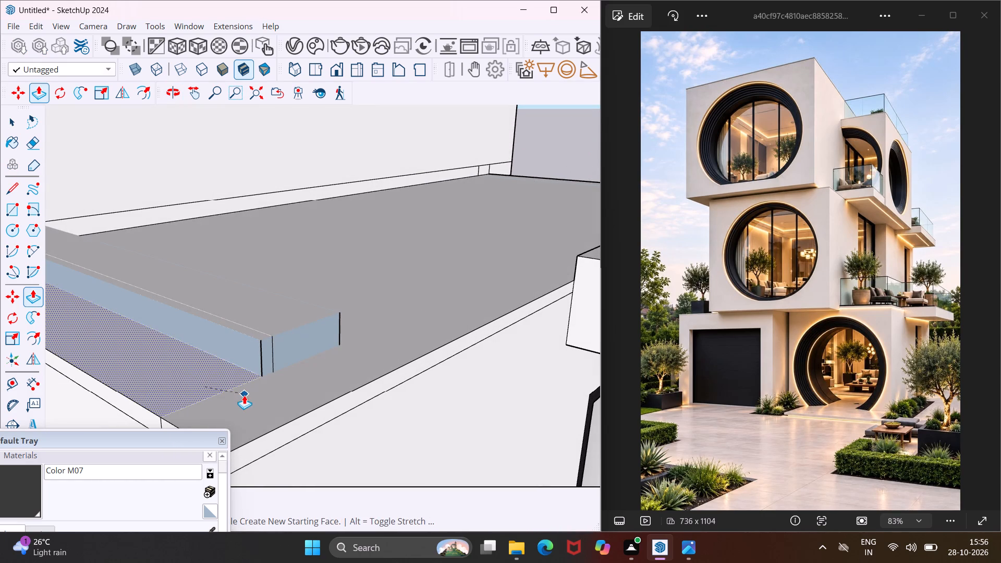
left_click(244, 395)
scroll(265, 329, "up", 1)
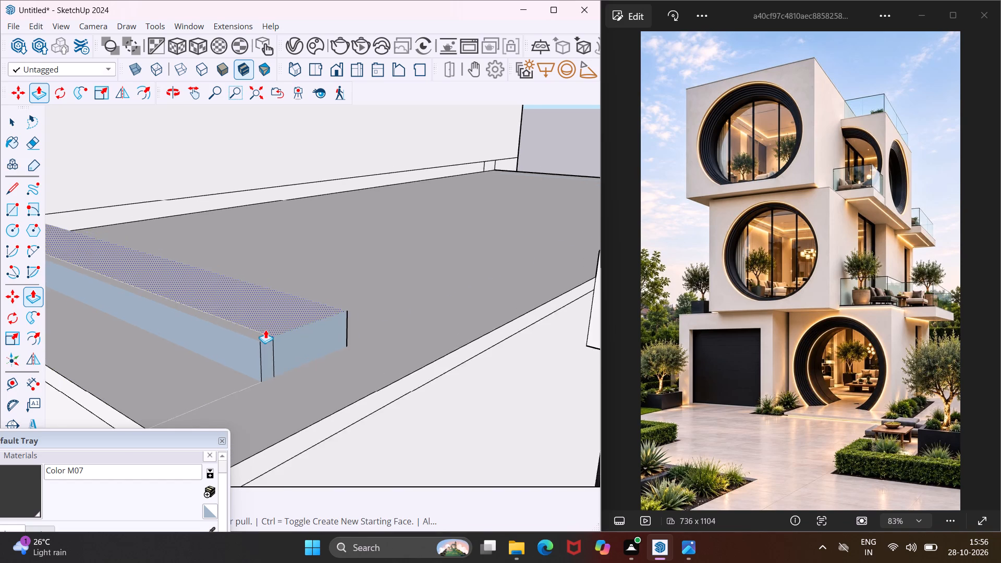
scroll(265, 329, "up", 2)
left_click(258, 338)
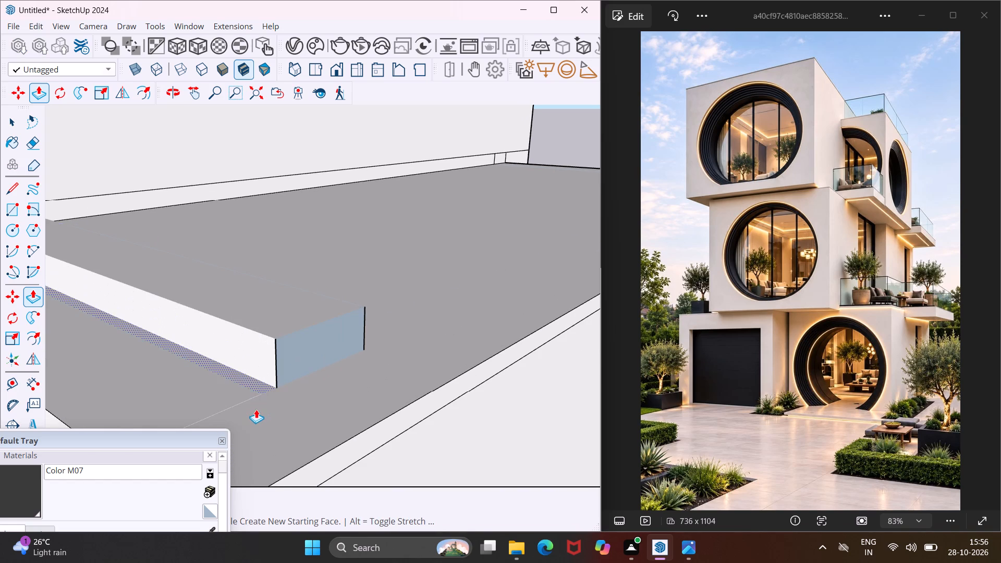
left_click(256, 409)
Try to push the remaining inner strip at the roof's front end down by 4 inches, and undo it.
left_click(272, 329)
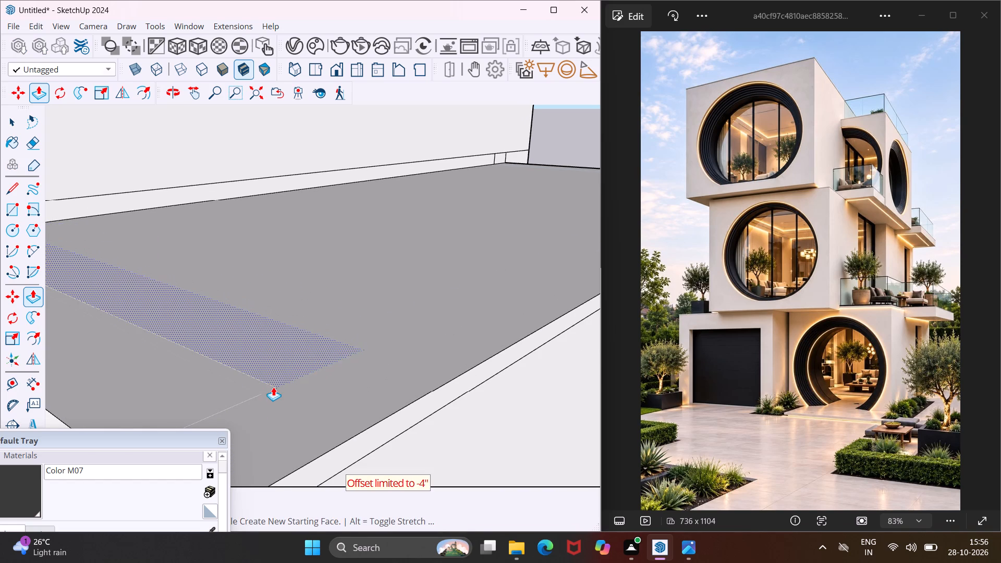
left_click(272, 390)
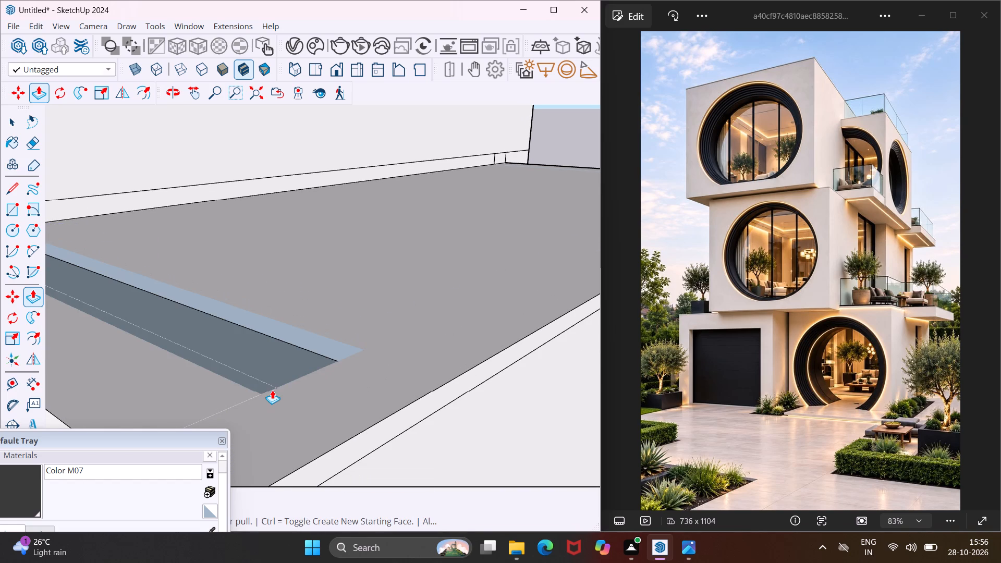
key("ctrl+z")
Push the remaining raised inner strip at the roof's front end down to the roof level.
left_click(264, 327)
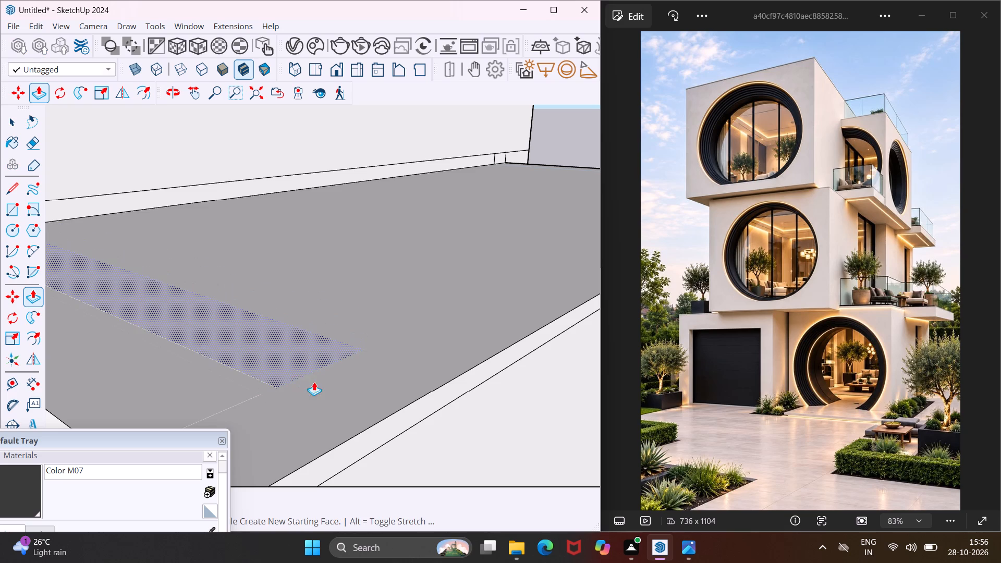
left_click(328, 390)
scroll(245, 376, "down", 10)
scroll(497, 301, "up", 2)
Push the canopy's raised top face and the strip along its outer edge down to the roof level.
left_click(498, 299)
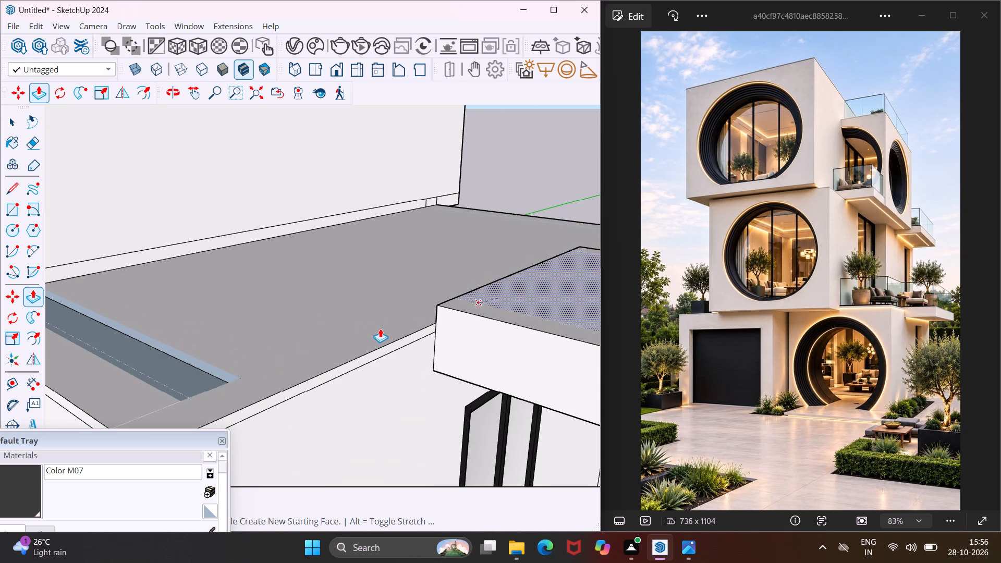
left_click(371, 329)
scroll(443, 299, "up", 3)
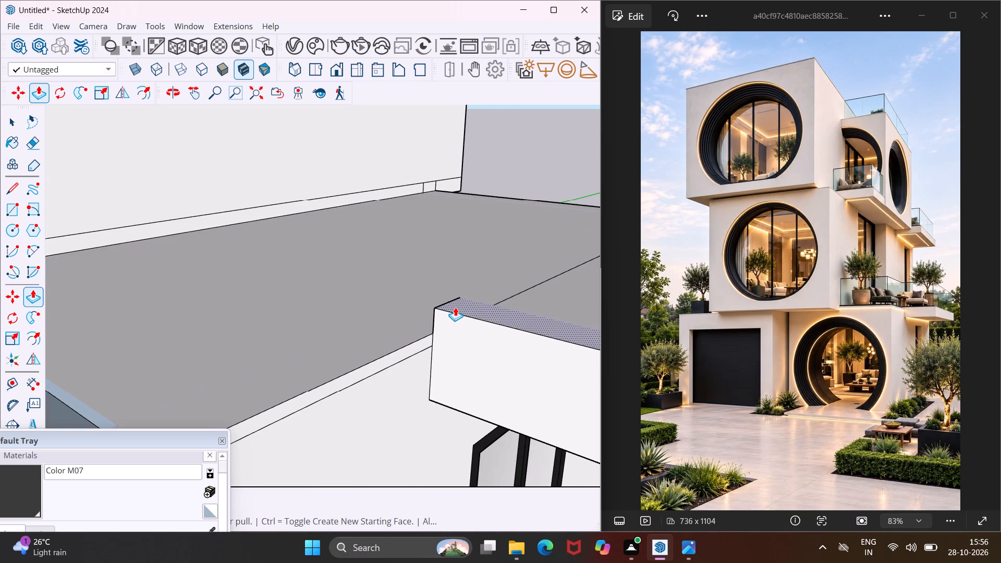
left_click(460, 307)
left_click(400, 322)
scroll(222, 365, "down", 6)
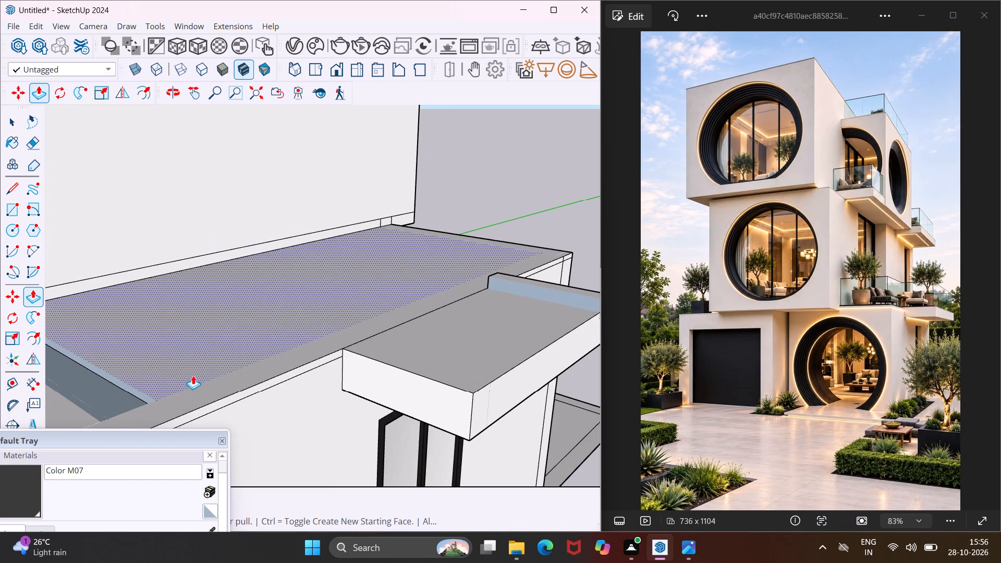
Push the remaining raised strip at the canopy's far end down to the roof level.
scroll(511, 265, "up", 7)
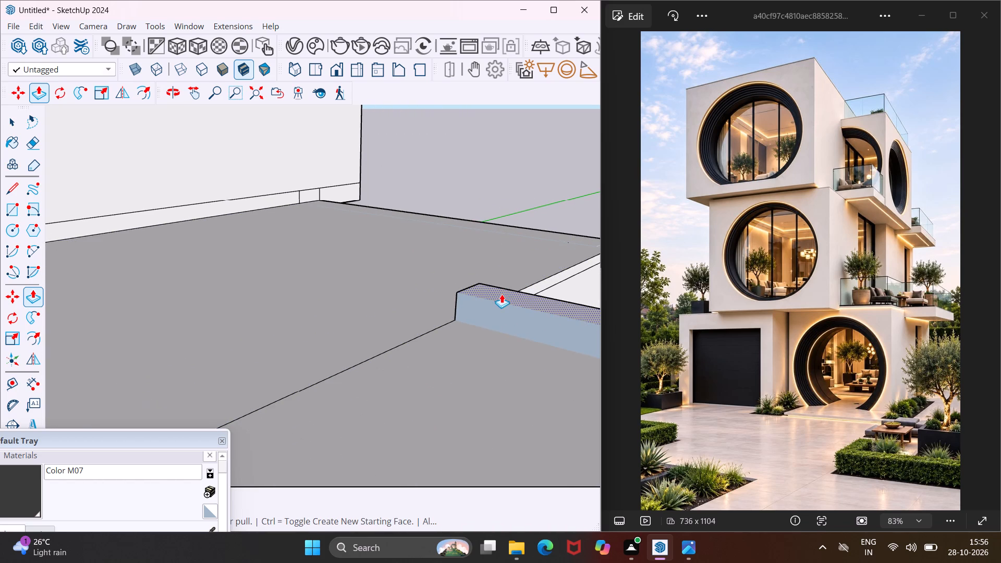
left_click(502, 294)
left_click(352, 325)
scroll(340, 305, "down", 11)
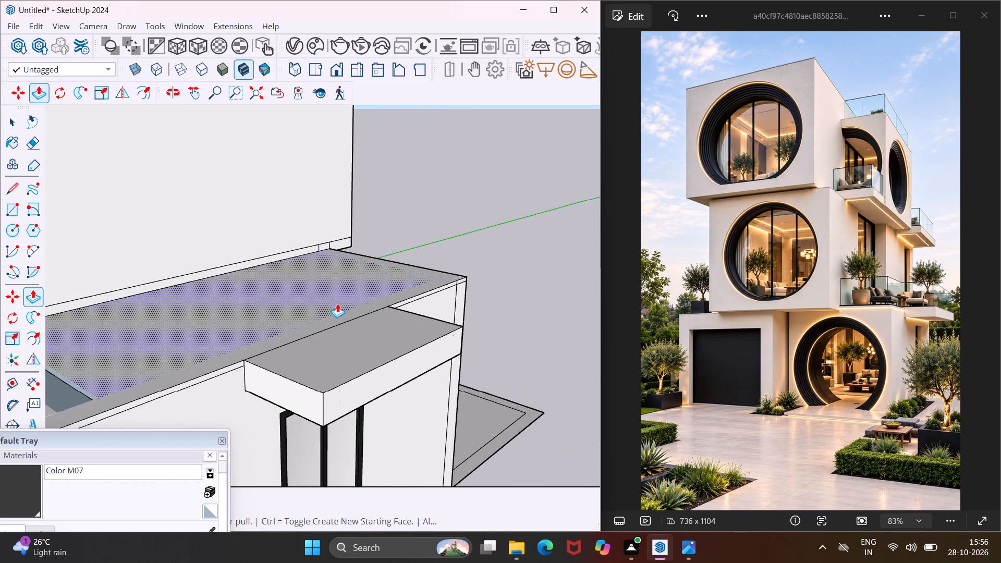
scroll(213, 344, "down", 7)
middle_click_drag(161, 358, 194, 409)
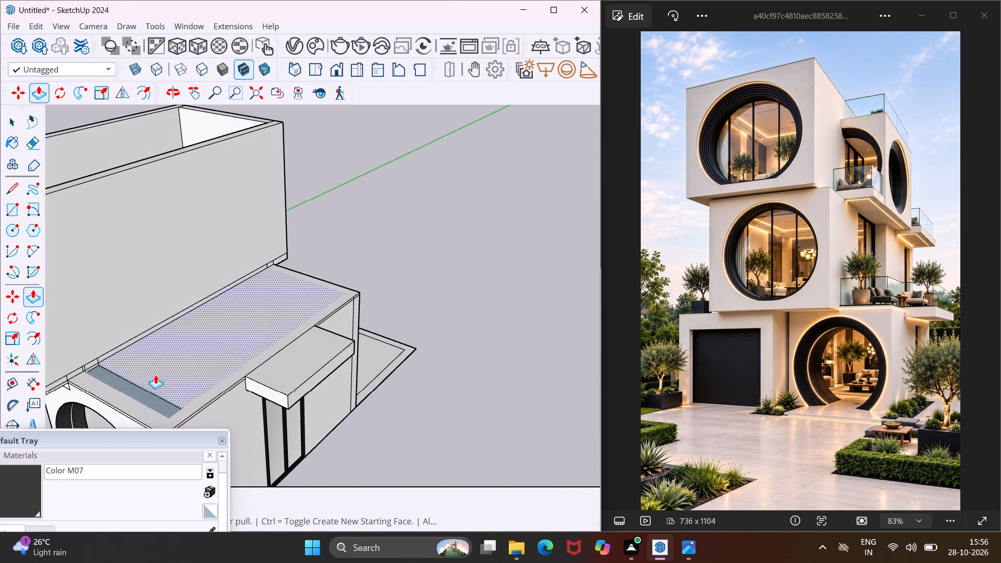
scroll(135, 307, "down", 5)
middle_click_drag(158, 341, 62, 410)
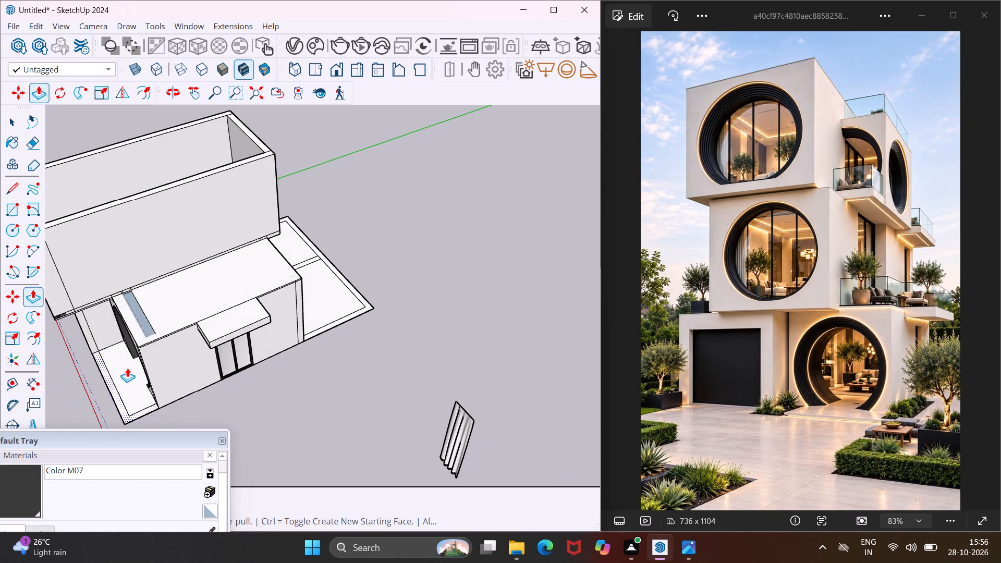
key("Escape")
key("space")
Draw a rectangle over the recessed slot across the roof's front end, from its wall-side corner along most of its length.
scroll(135, 292, "up", 10)
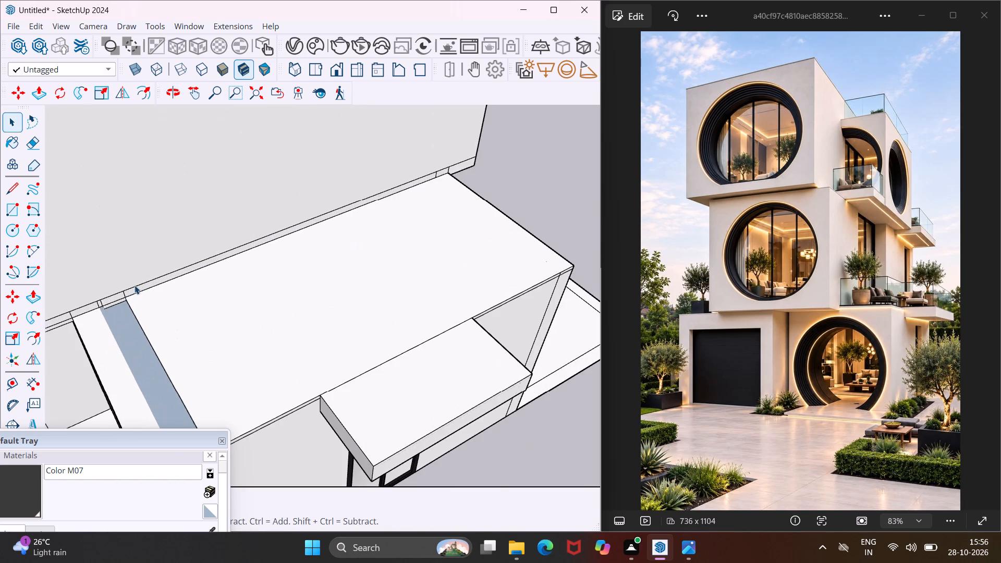
scroll(135, 285, "down", 4)
middle_click_drag(135, 295, 114, 277)
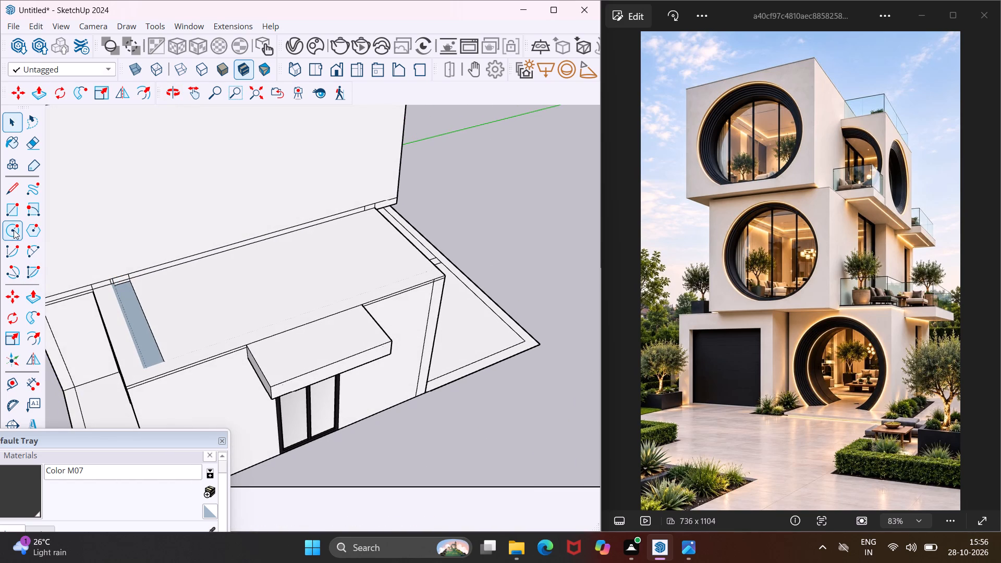
left_click(14, 216)
scroll(100, 300, "up", 13)
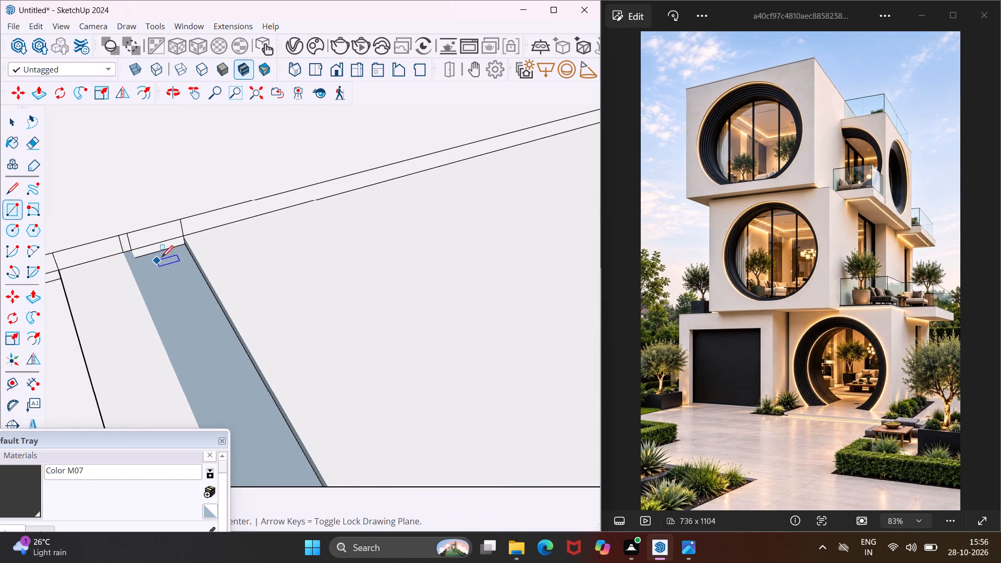
left_click(184, 236)
scroll(130, 256, "down", 6)
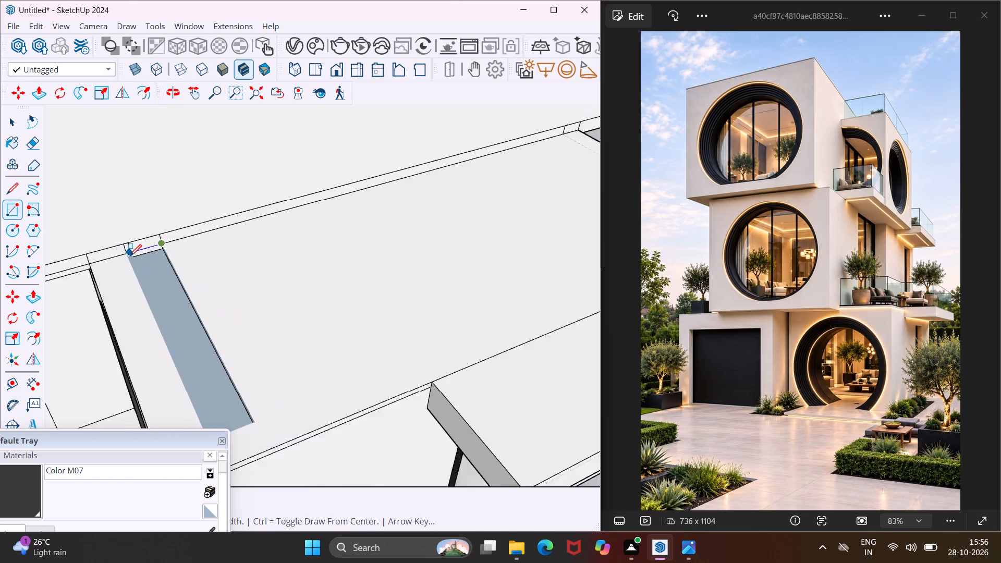
scroll(130, 256, "down", 6)
scroll(167, 351, "up", 4)
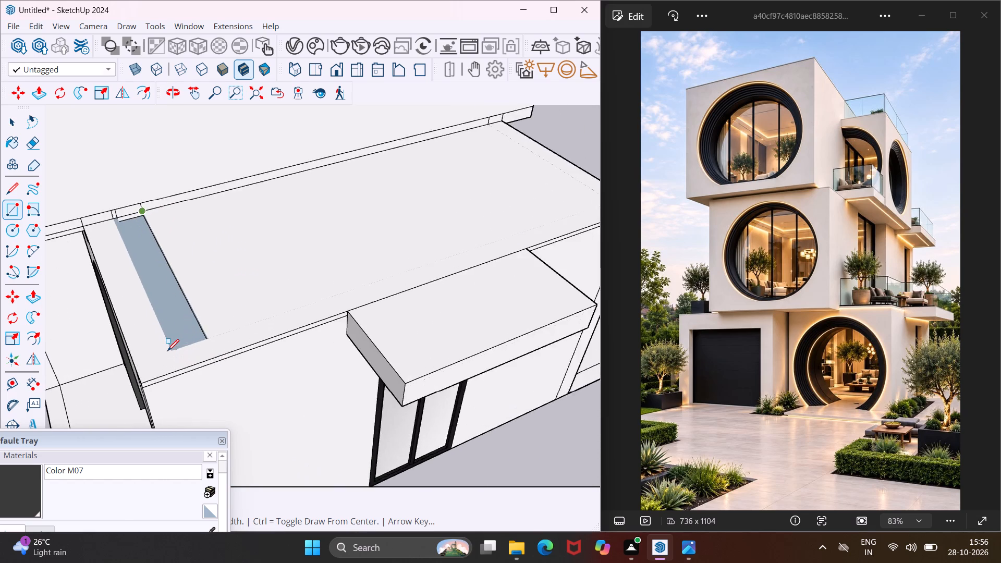
scroll(167, 351, "up", 12)
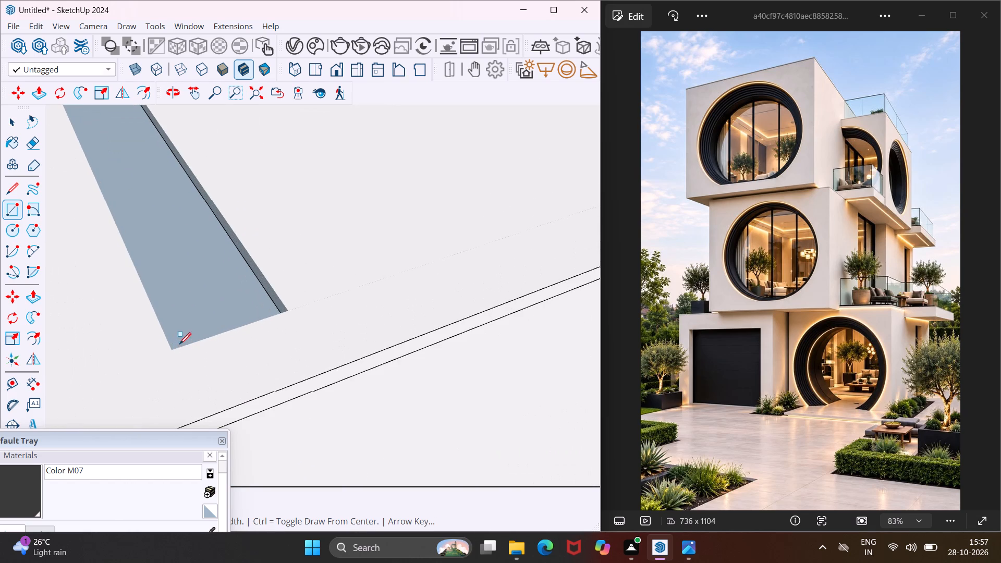
scroll(174, 350, "down", 10)
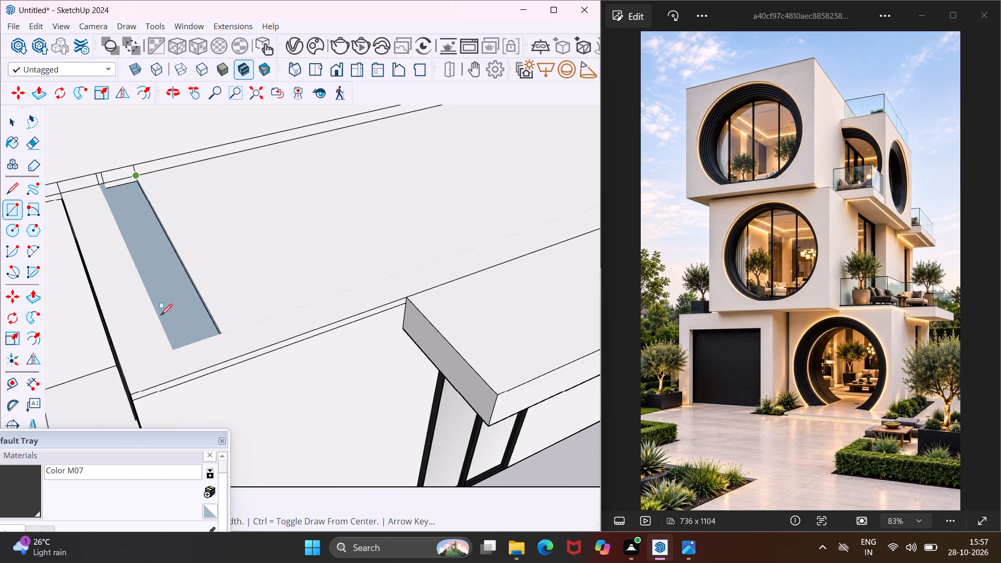
left_click(161, 323)
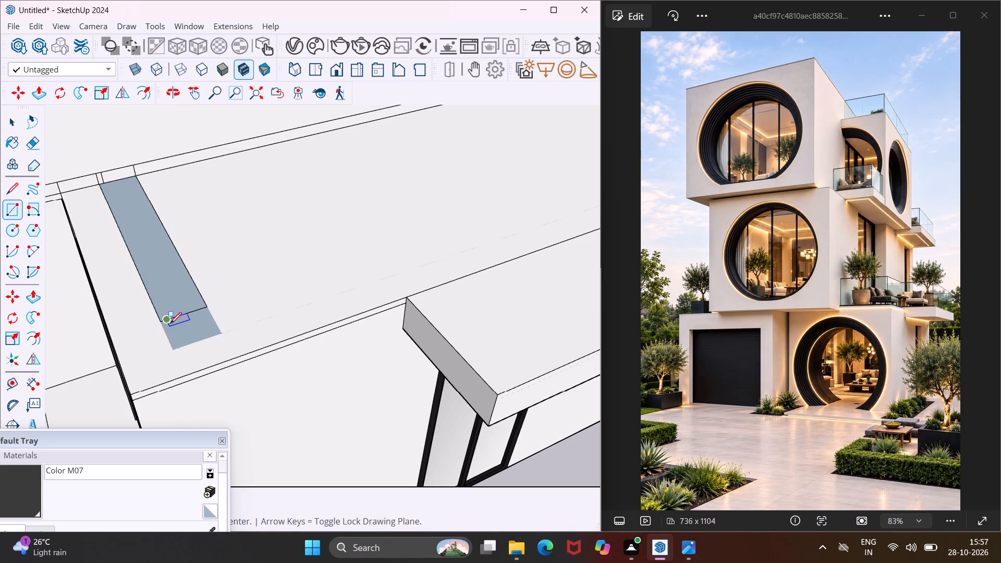
Draw a second rectangle over the uncovered outer end of the slot, meeting the first rectangle.
scroll(167, 324, "up", 3)
left_click(156, 323)
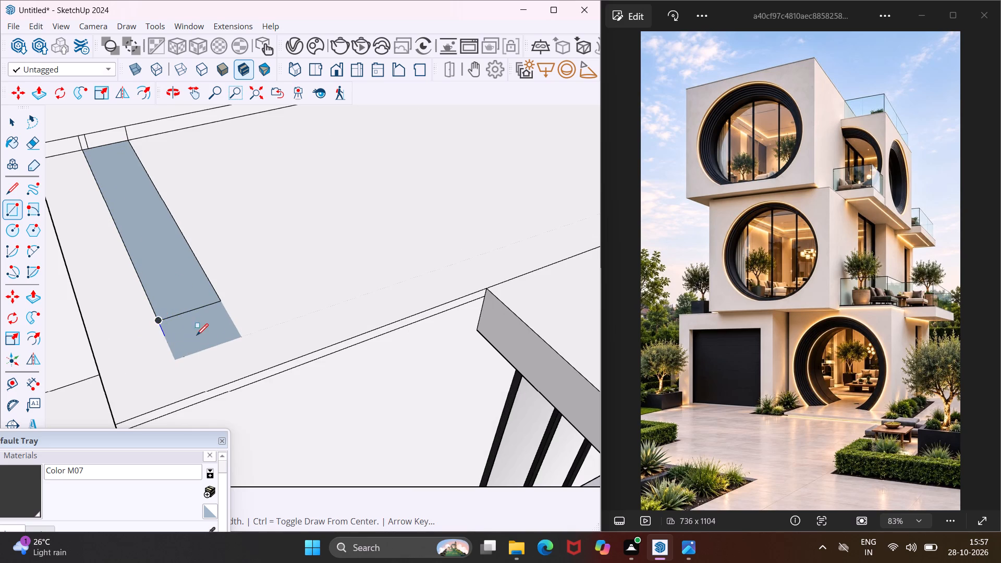
left_click(242, 335)
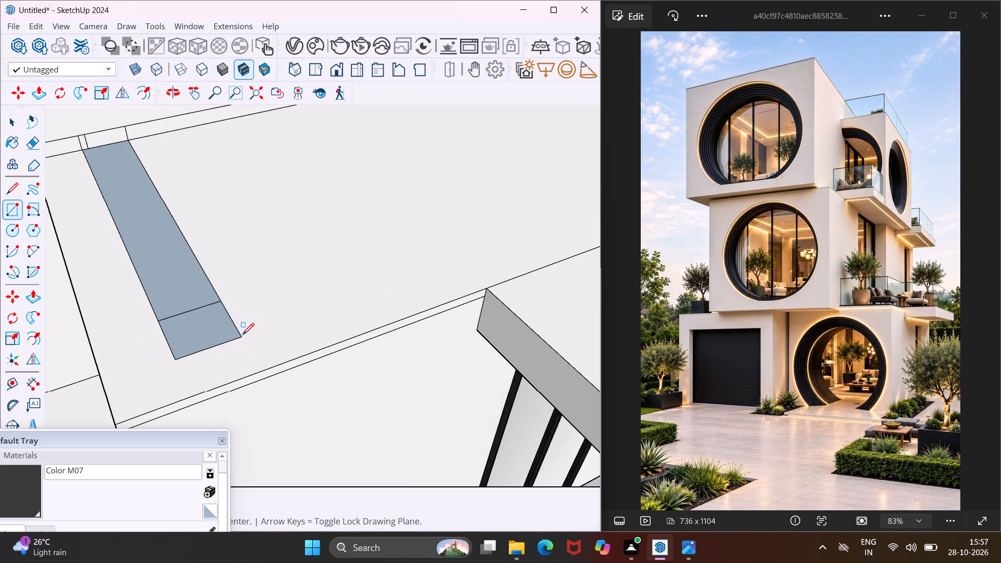
key("Escape")
key("space")
Draw a line just inside the roof's front edge, from the upper block's wall to the roof's outer corner.
scroll(192, 274, "down", 6)
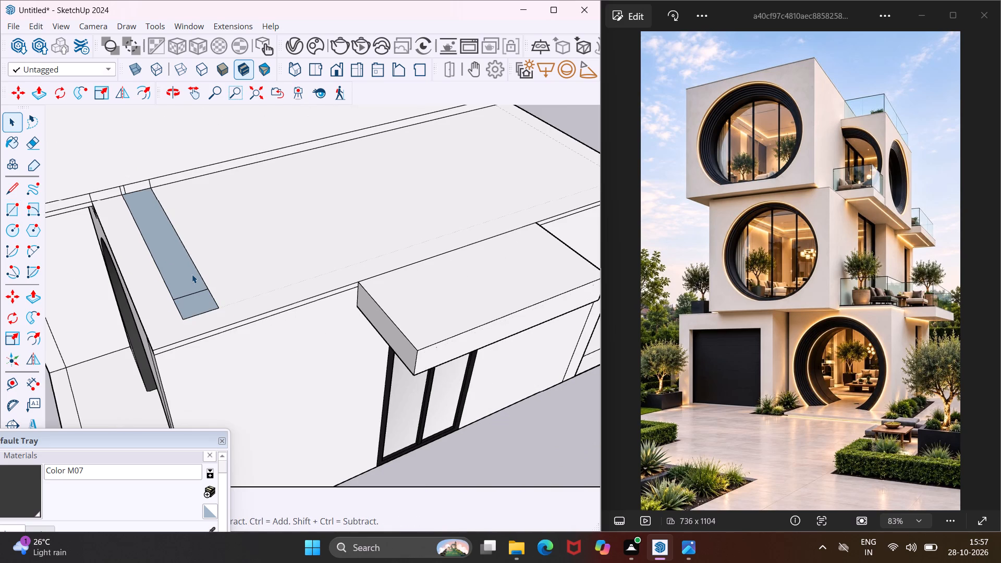
scroll(182, 270, "down", 3)
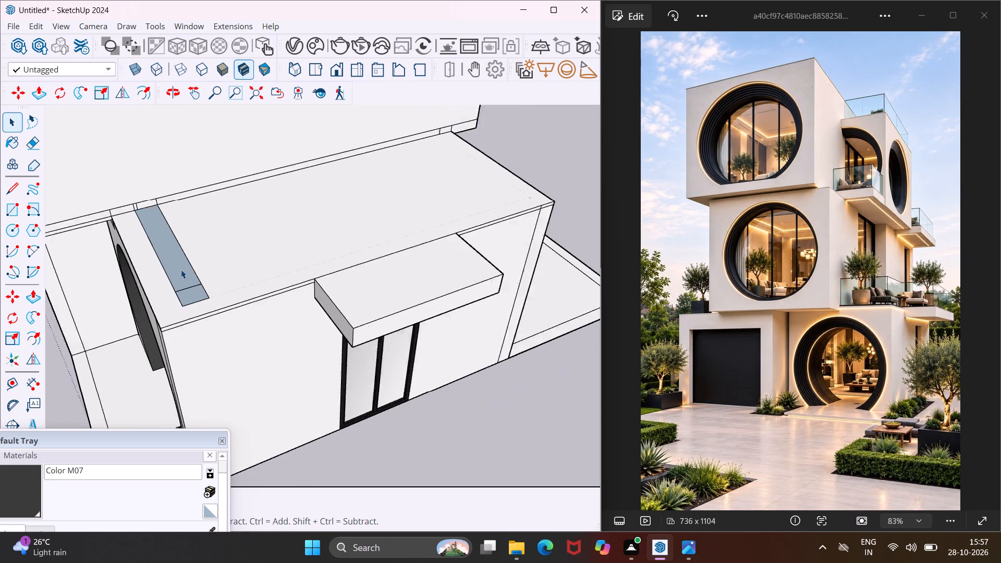
scroll(181, 270, "down", 2)
middle_click_drag(181, 270, 326, 241)
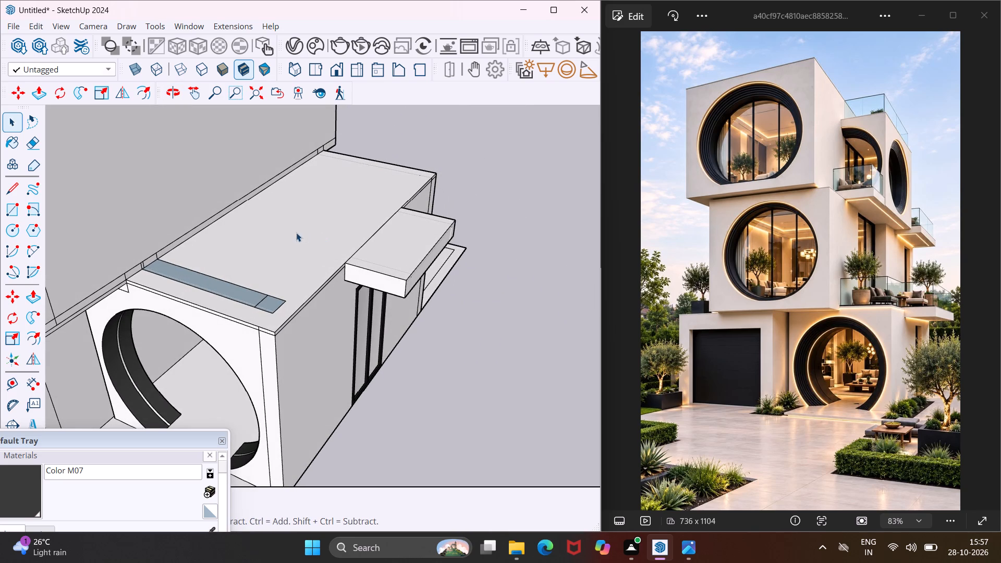
scroll(292, 269, "up", 4)
left_click(261, 354)
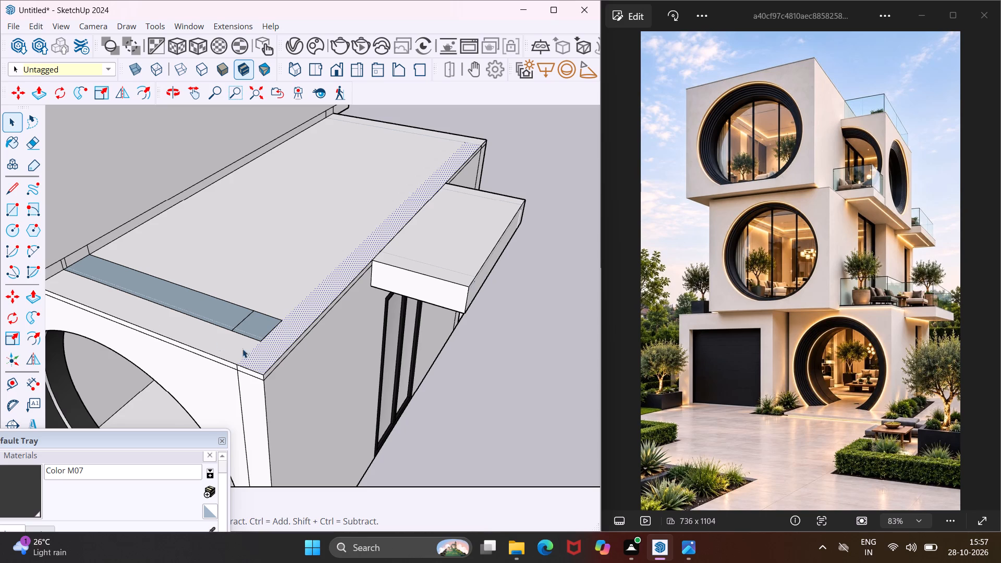
left_click(11, 189)
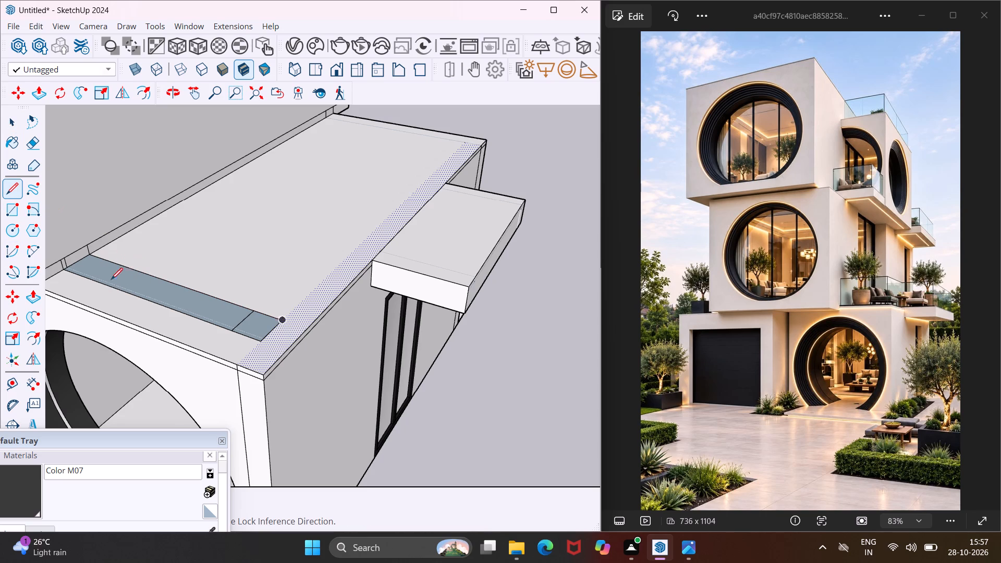
scroll(74, 280, "down", 4)
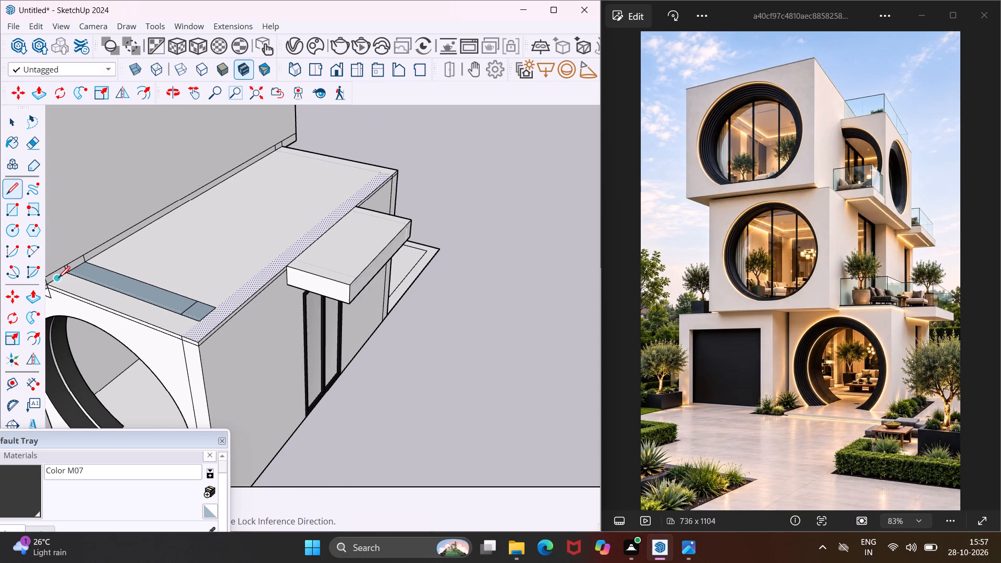
scroll(58, 278, "up", 5)
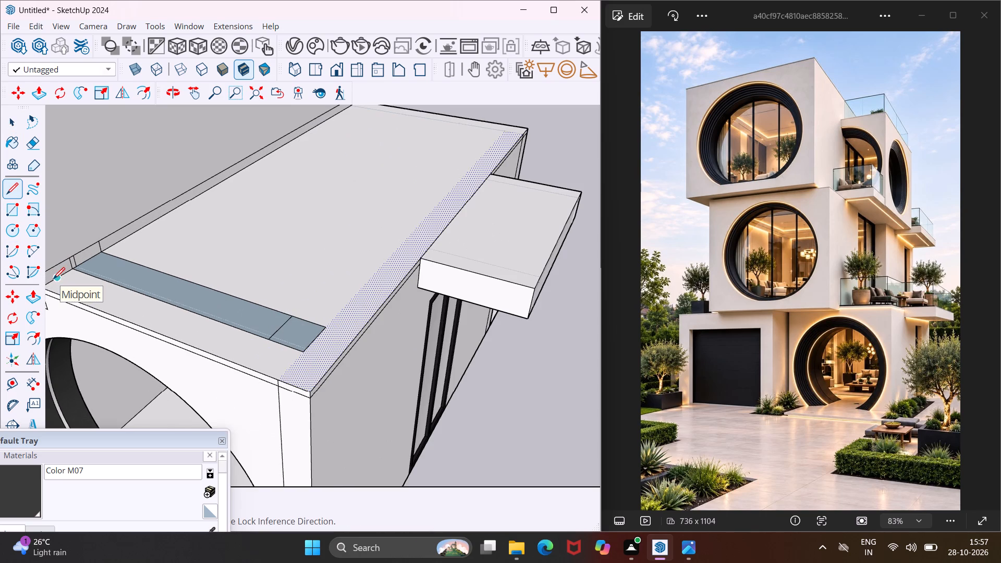
middle_click_drag(53, 279, 92, 270)
scroll(93, 270, "down", 3)
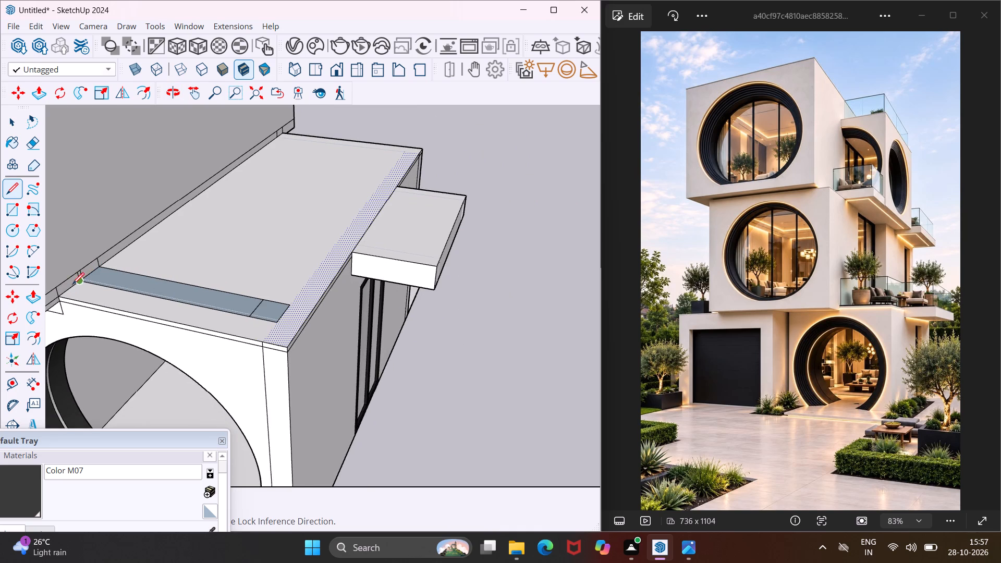
scroll(66, 288, "up", 7)
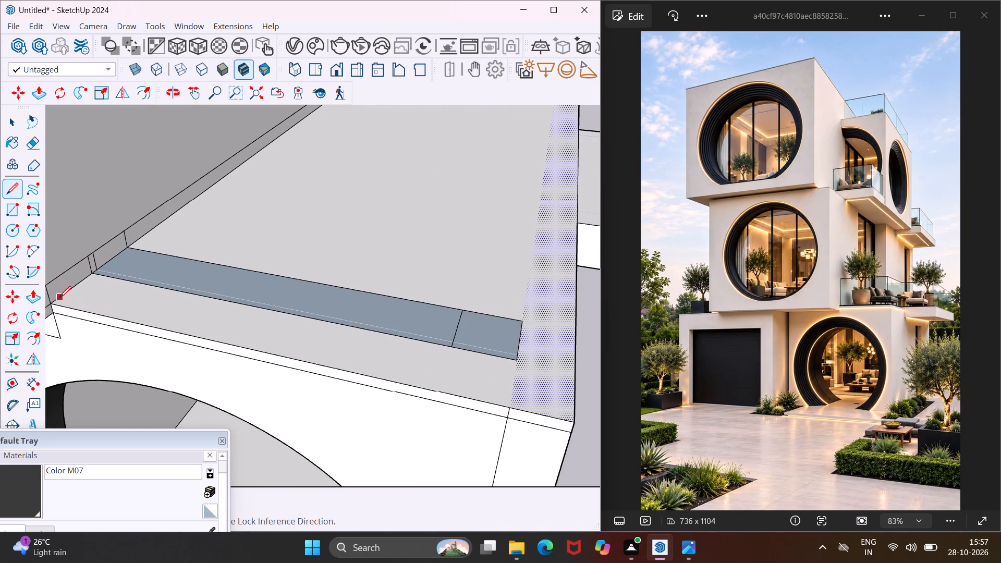
left_click(59, 298)
scroll(103, 308, "down", 5)
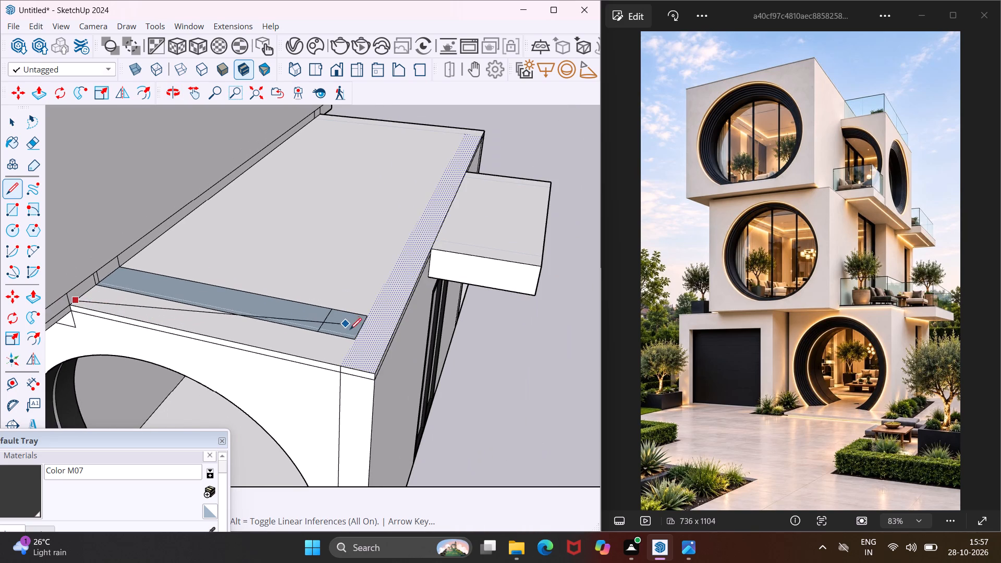
scroll(368, 360, "up", 6)
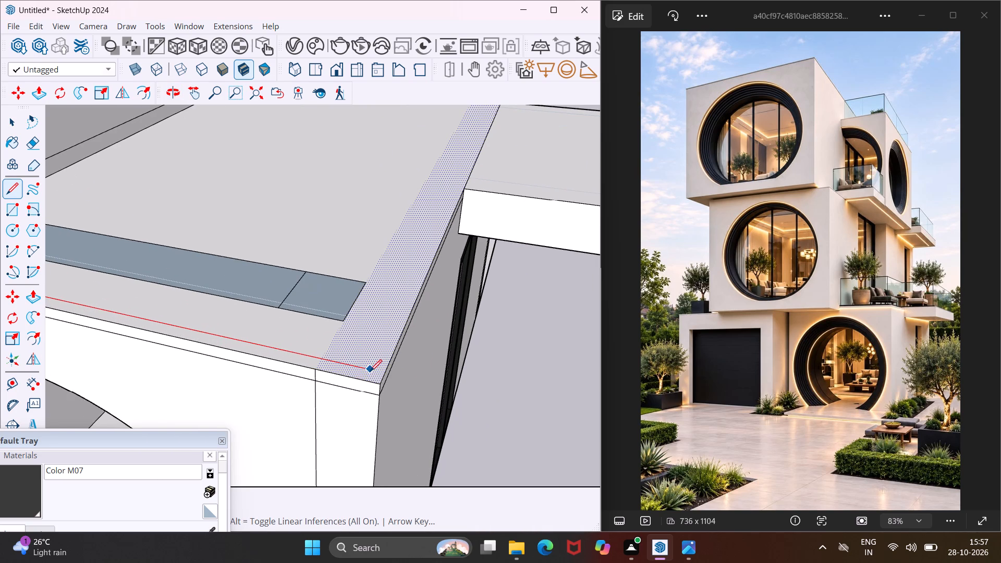
left_click(374, 372)
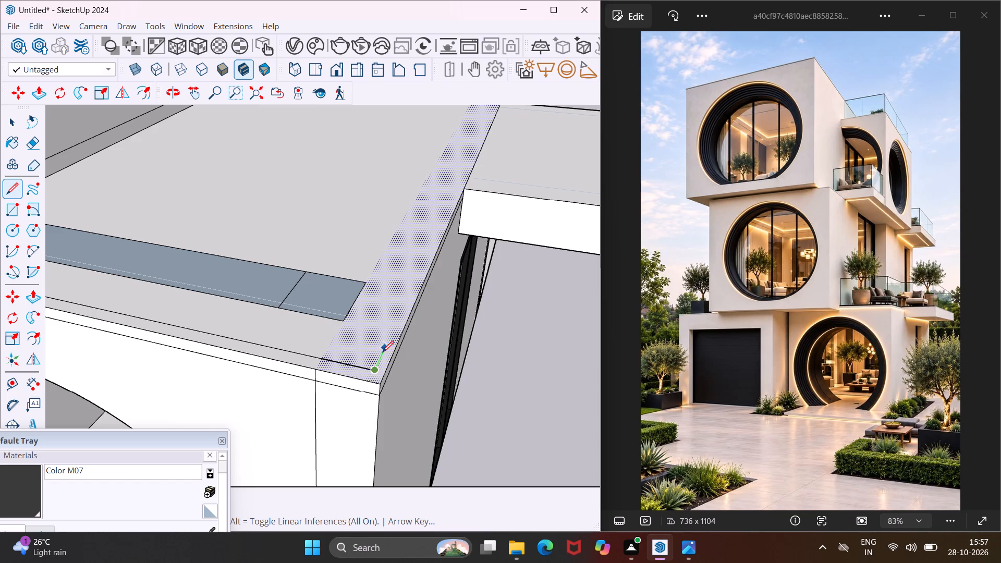
Continue the line just inside the roof's side edge, from the front corner to the canopy's near end.
scroll(399, 305, "down", 5)
scroll(444, 212, "up", 4)
middle_click_drag(444, 212, 151, 217)
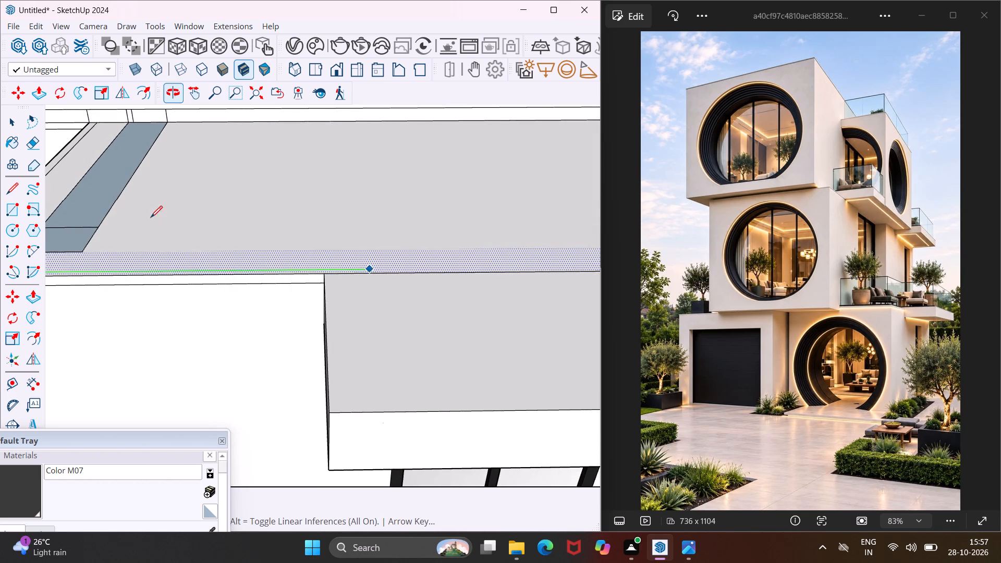
scroll(326, 271, "up", 10)
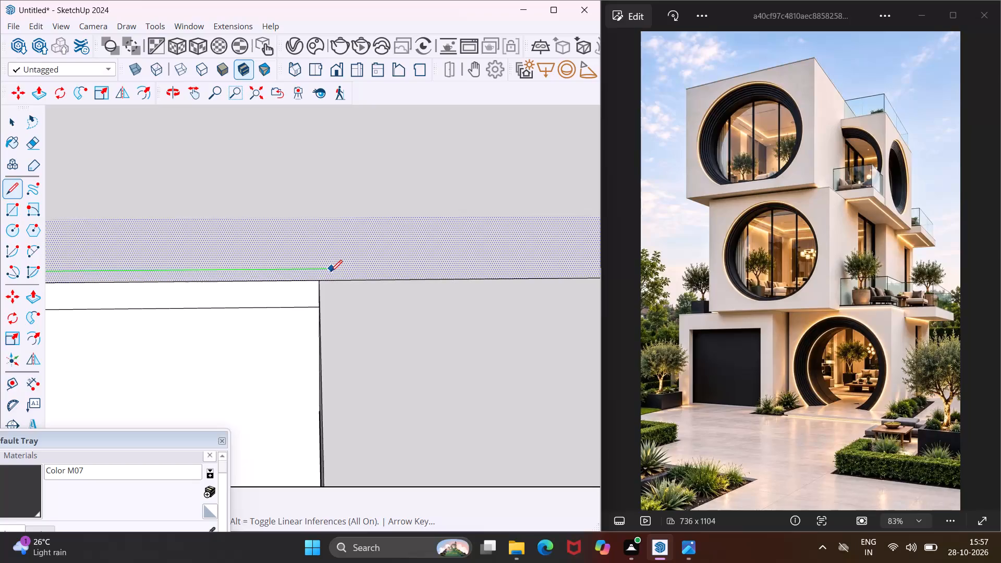
left_click(331, 272)
Continue the line outward across the canopy's top, just inside its near end, stopping just short of the outer edge.
scroll(332, 295, "down", 12)
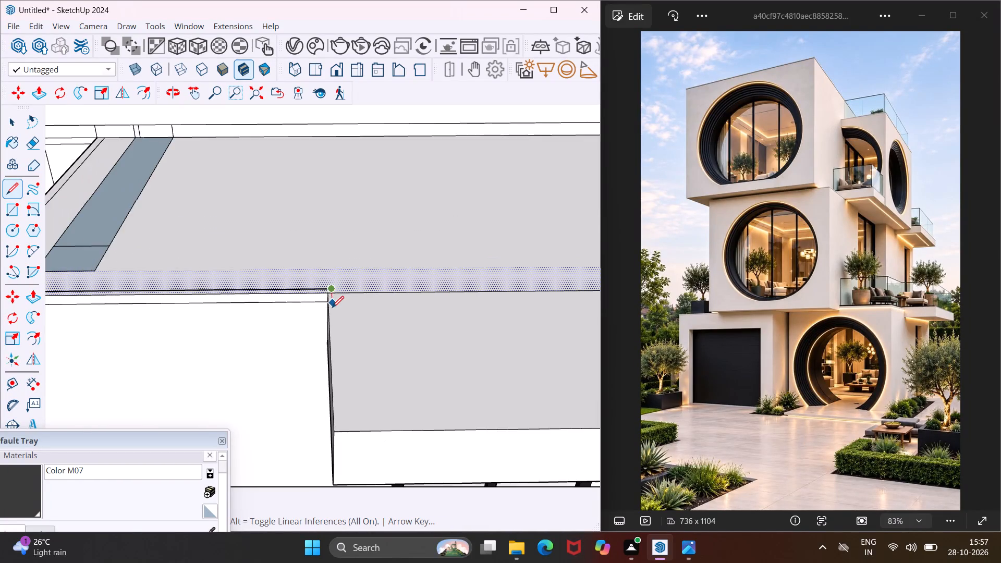
scroll(332, 309, "down", 4)
scroll(343, 362, "up", 8)
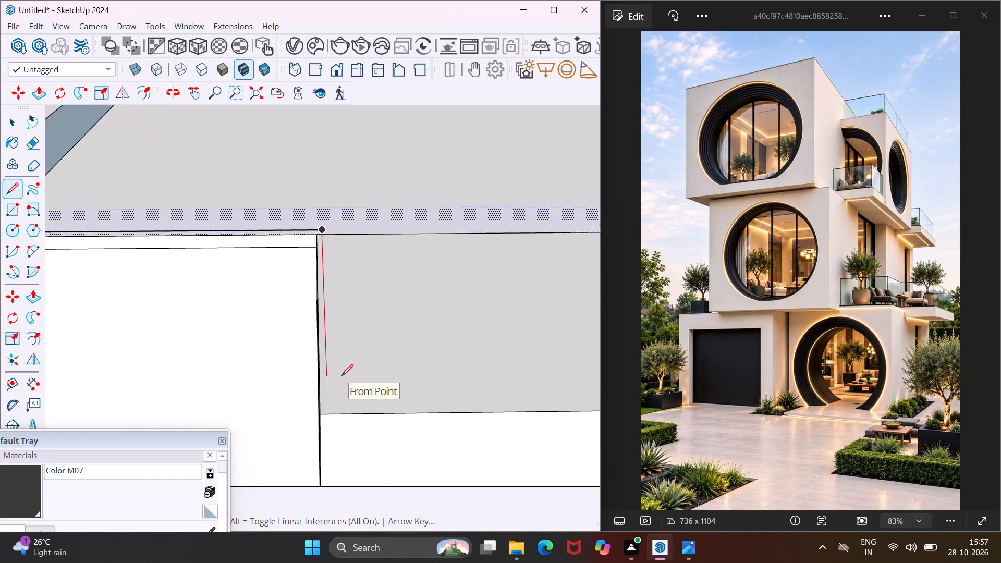
scroll(341, 376, "up", 1)
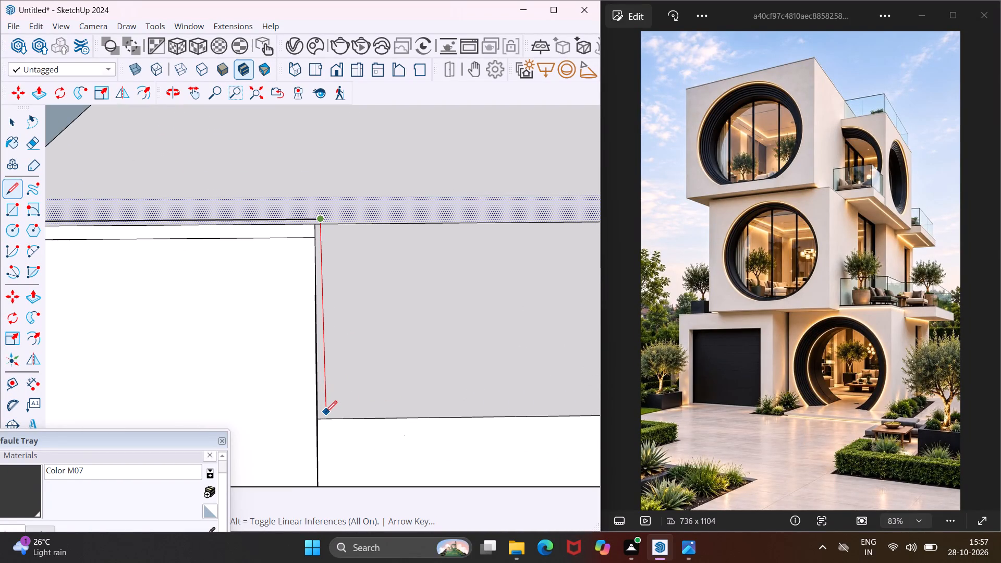
left_click(325, 409)
scroll(357, 407, "down", 6)
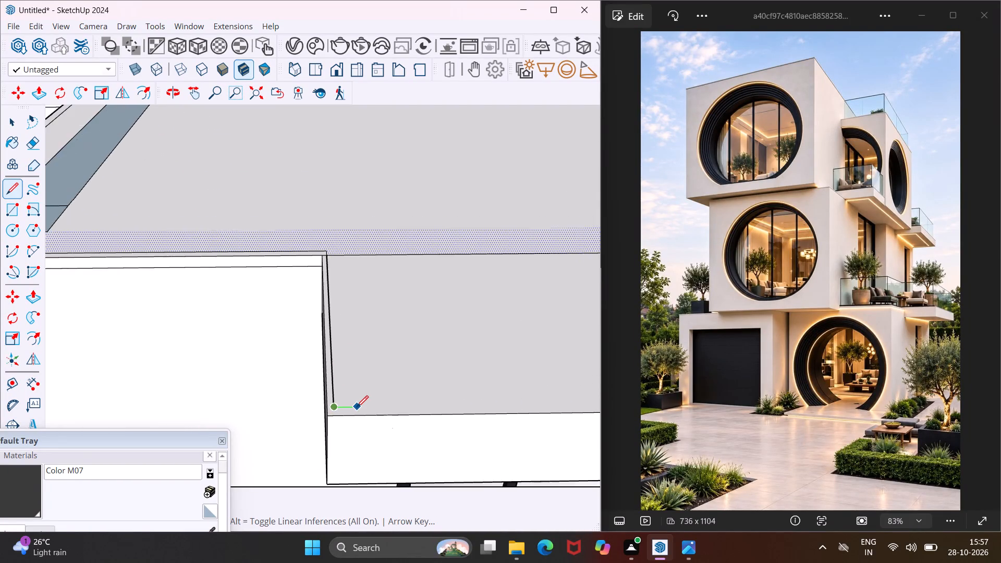
Continue the border line just inside the canopy's outer edge, and back across its far end to the roof's side edge.
scroll(357, 407, "down", 10)
scroll(408, 399, "down", 5)
middle_click_drag(413, 399, 359, 396)
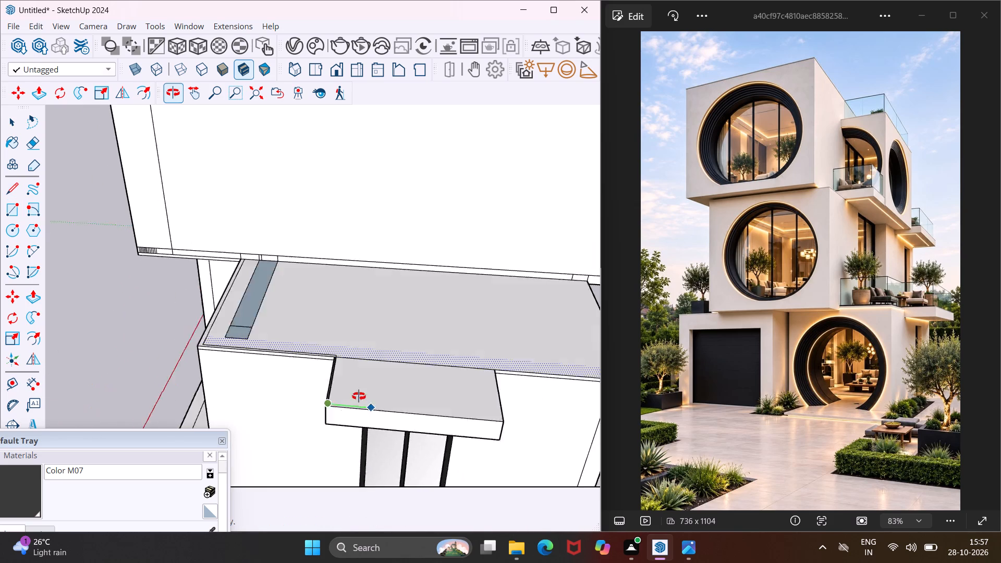
middle_click_drag(359, 396, 187, 353)
scroll(204, 367, "up", 12)
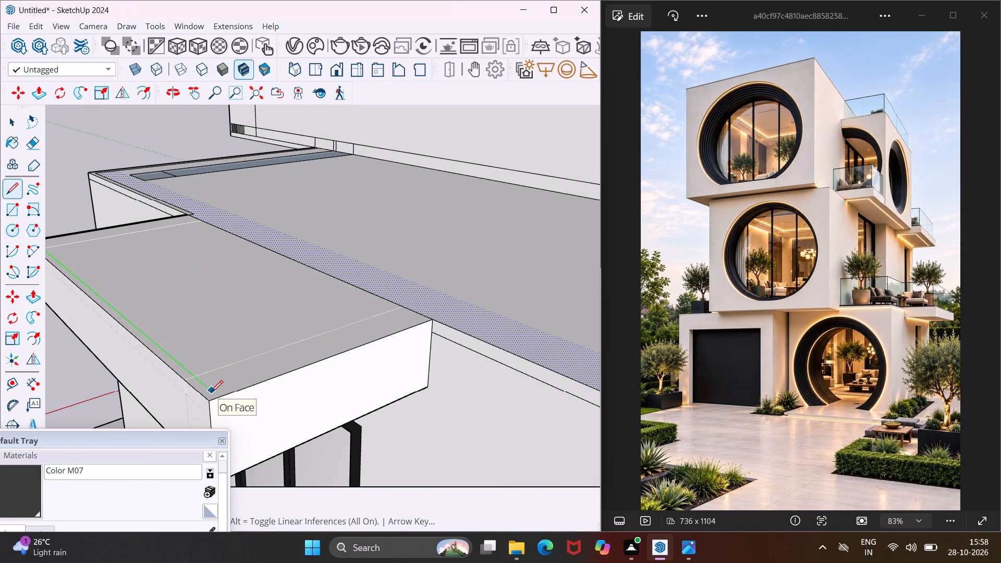
left_click(212, 393)
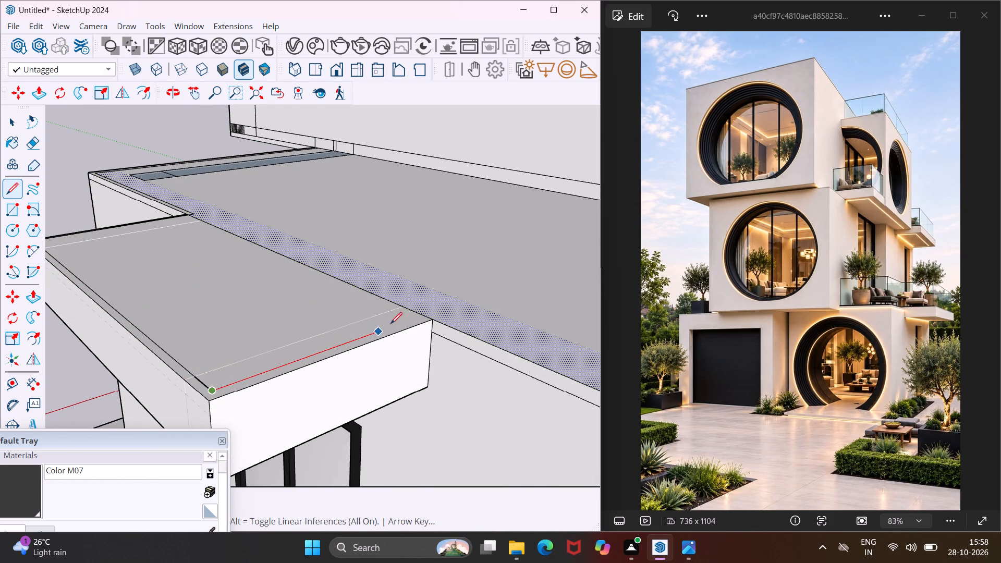
scroll(433, 311, "up", 2)
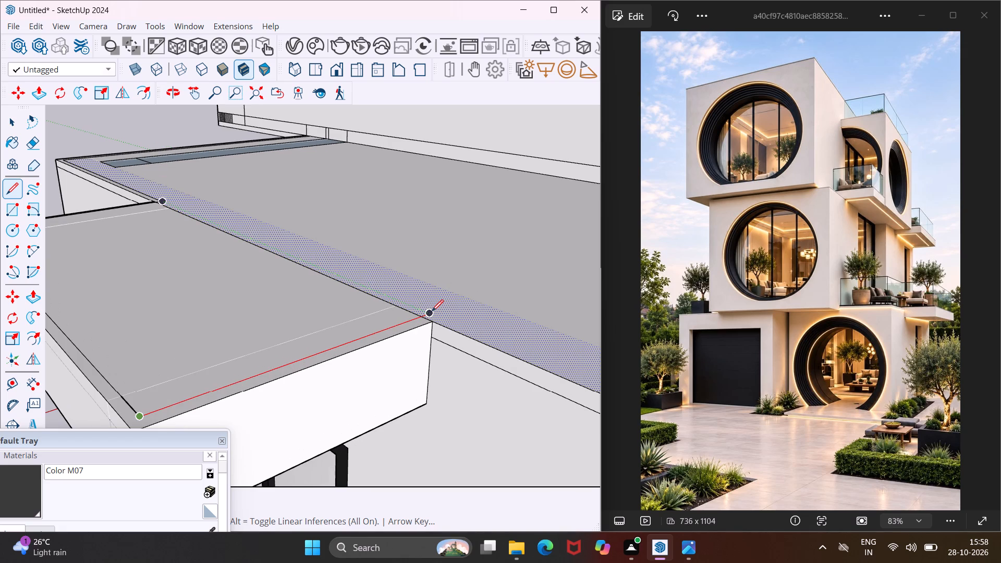
left_click(432, 311)
Continue the border line just inside the roof's side edge, from the canopy's far end to the roof's rear corner.
scroll(431, 316, "down", 7)
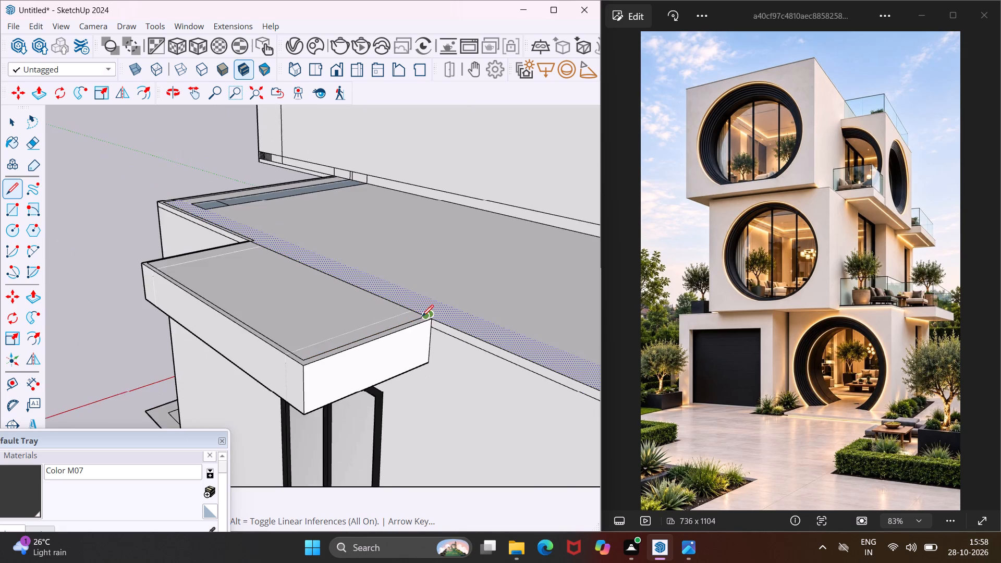
scroll(421, 316, "down", 7)
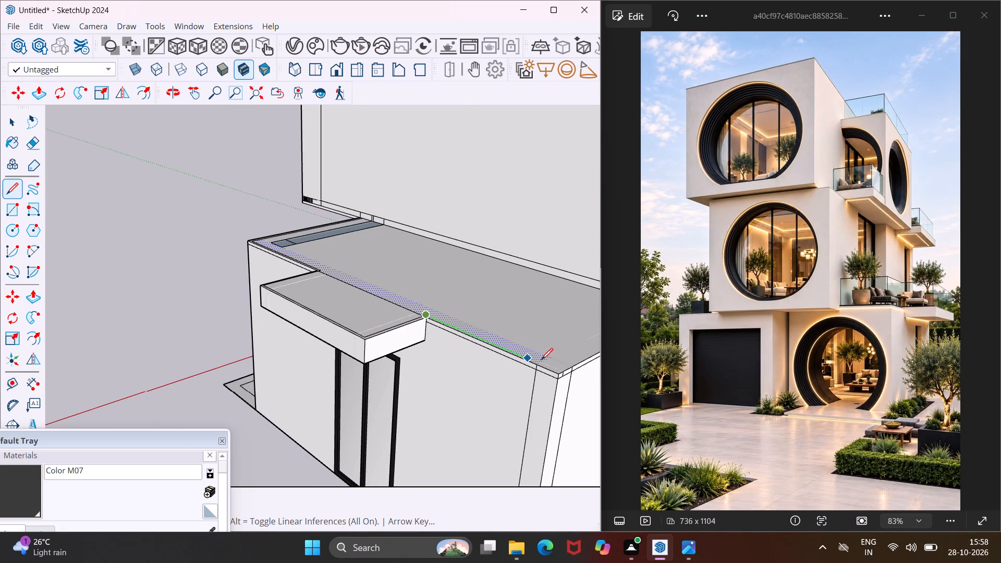
scroll(553, 366, "up", 11)
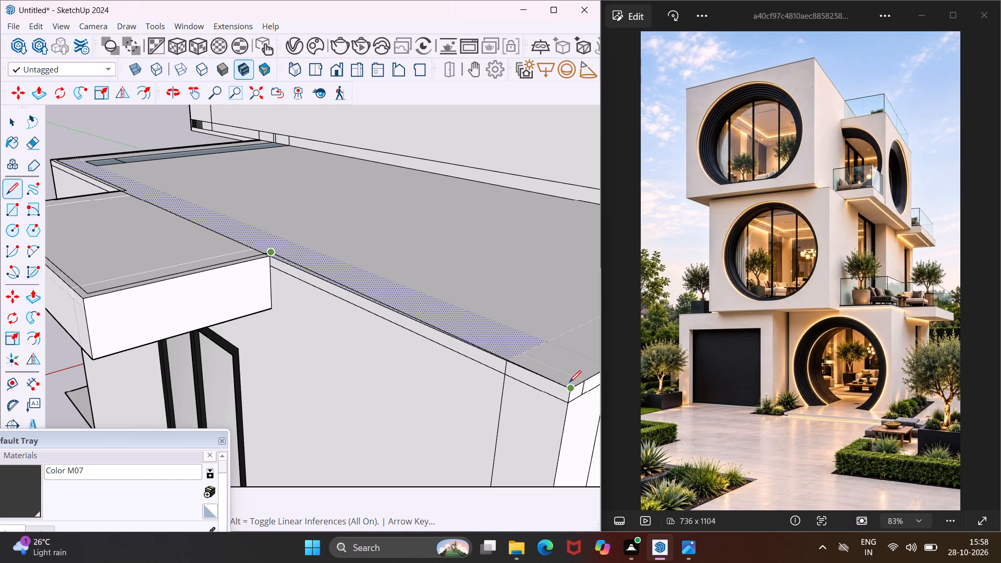
left_click(569, 381)
Finish the border line just inside the roof's rear edge, from the rear corner to the upper block's wall.
middle_click_drag(566, 370, 320, 364)
scroll(316, 357, "down", 12)
middle_click_drag(416, 385, 444, 391)
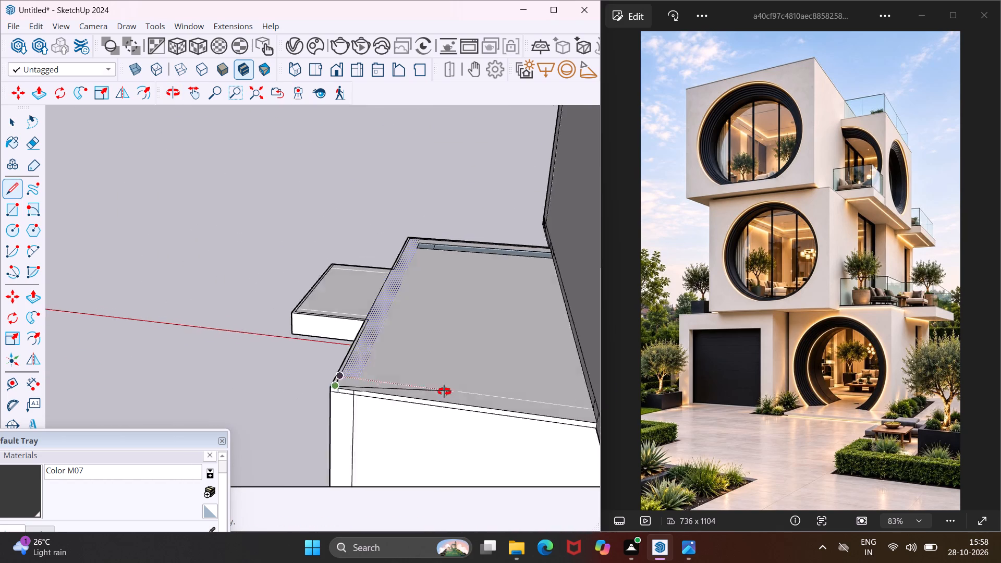
middle_click_drag(444, 391, 524, 395)
scroll(376, 341, "down", 8)
middle_click_drag(449, 338, 457, 340)
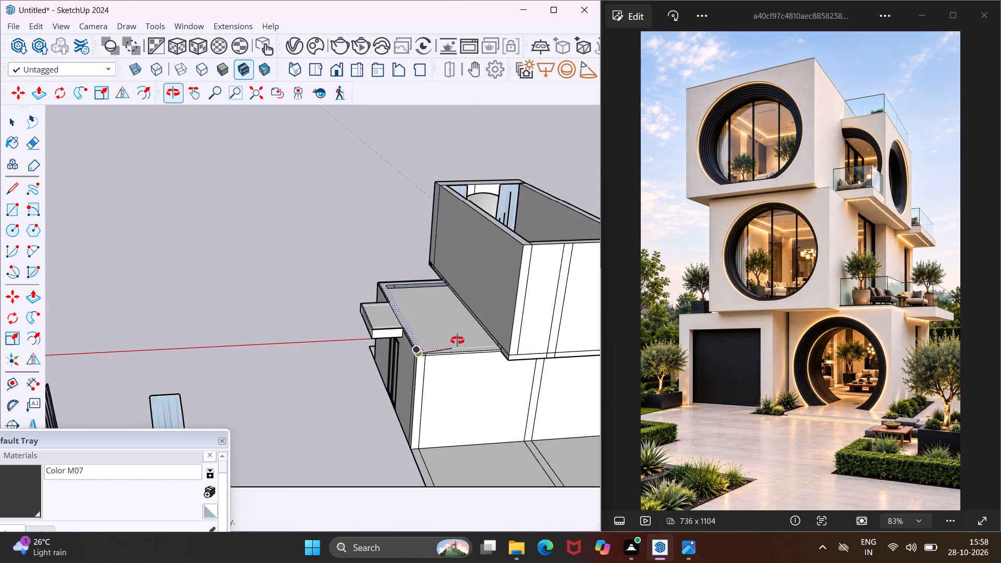
middle_click_drag(457, 340, 518, 352)
scroll(529, 331, "up", 16)
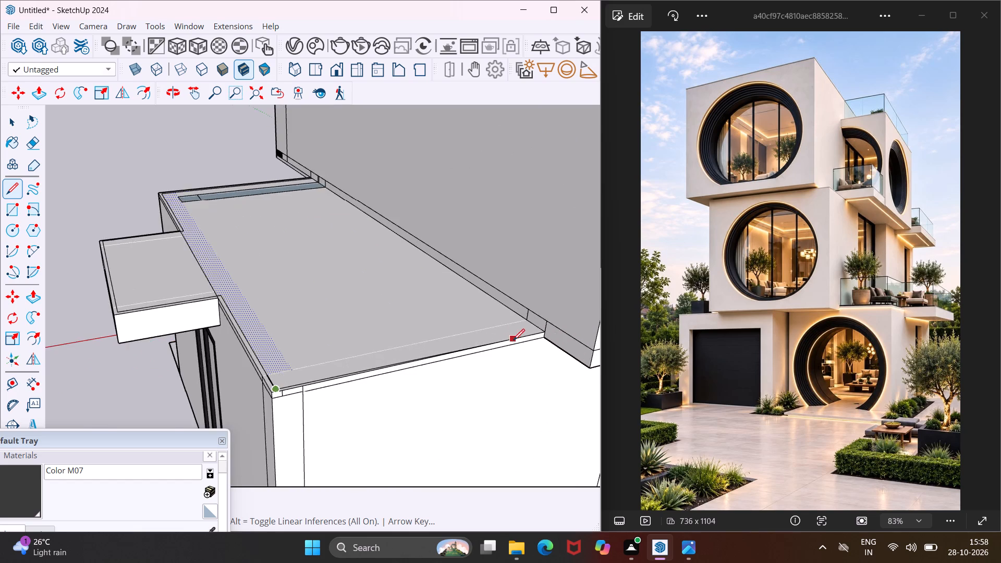
scroll(513, 340, "up", 6)
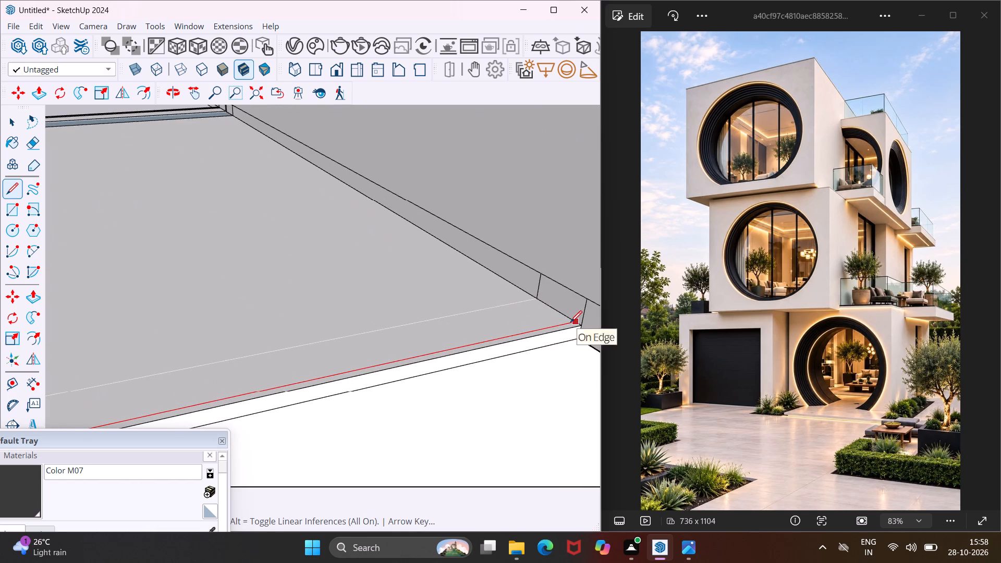
left_click(573, 322)
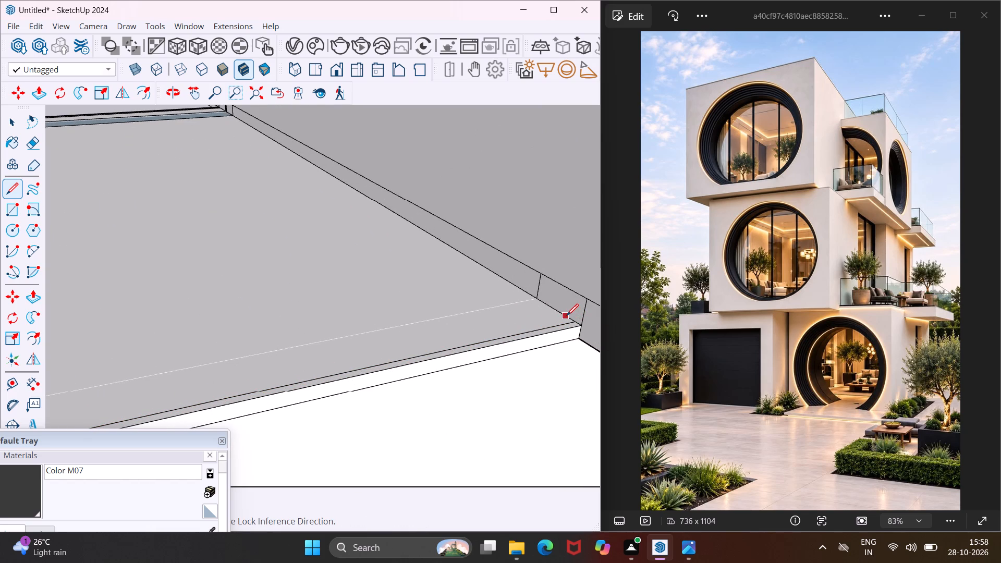
Draw a second line slightly further inside the roof's rear edge, from the upper block's wall to near the rear corner.
left_click(567, 315)
scroll(475, 327, "down", 10)
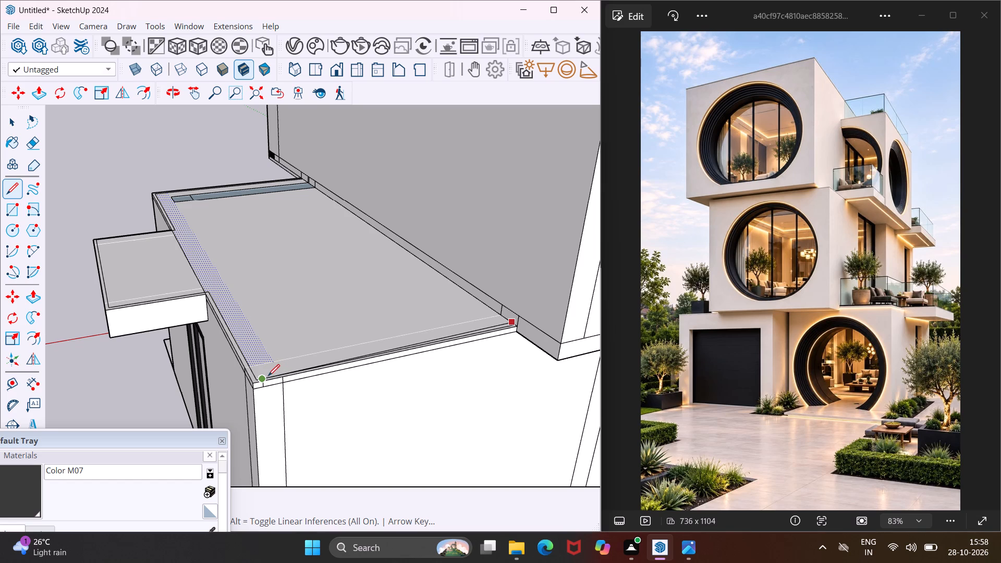
scroll(261, 373, "up", 5)
scroll(261, 373, "down", 1)
scroll(261, 373, "up", 9)
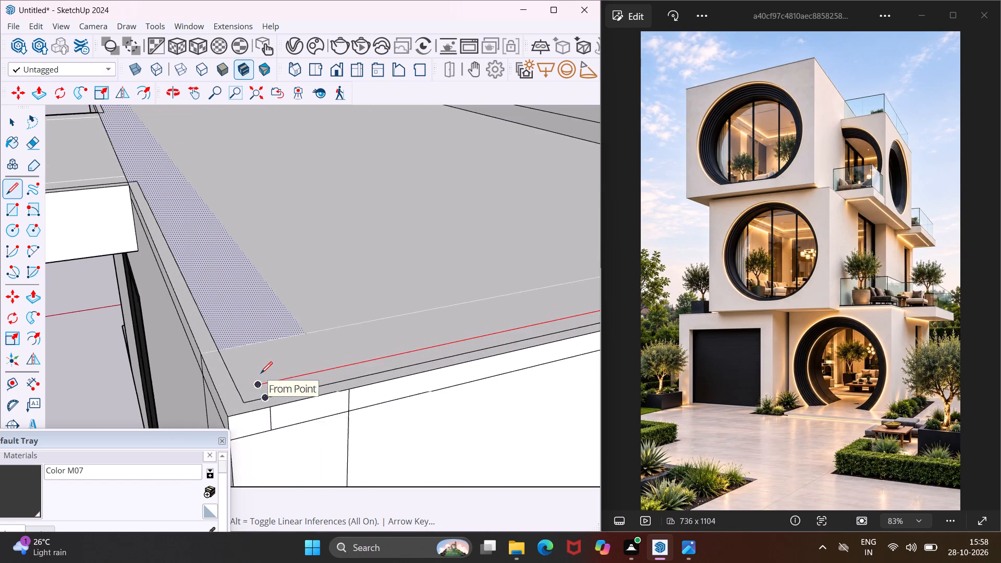
scroll(261, 373, "up", 3)
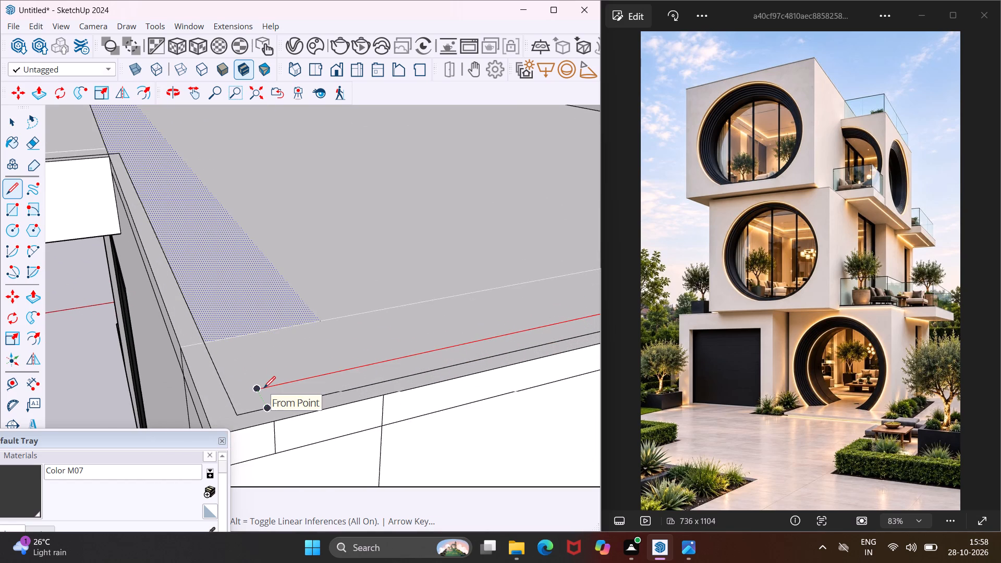
left_click(259, 390)
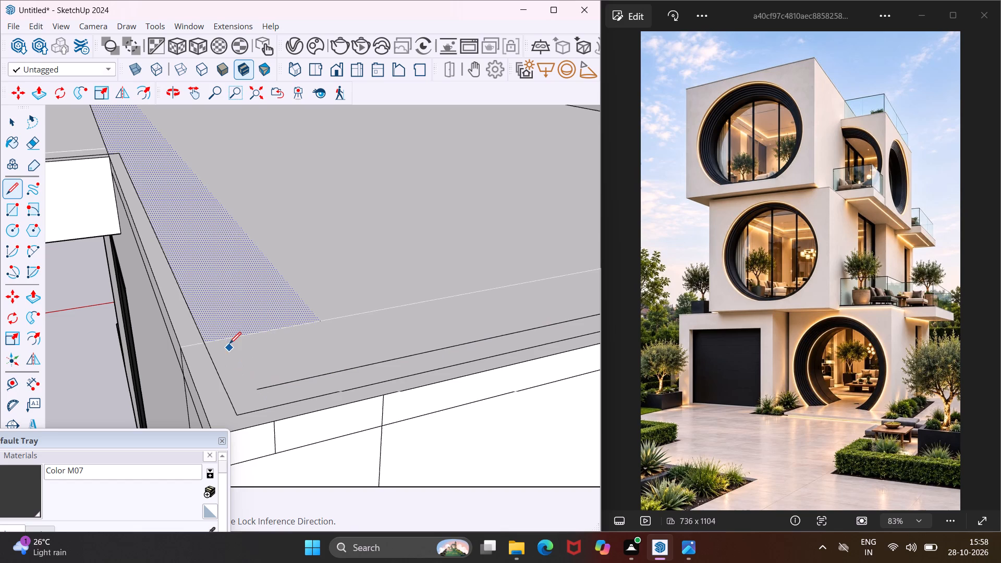
Continue the second line parallel to the roof's side edge, from the rear corner to the canopy's far end.
left_click(256, 389)
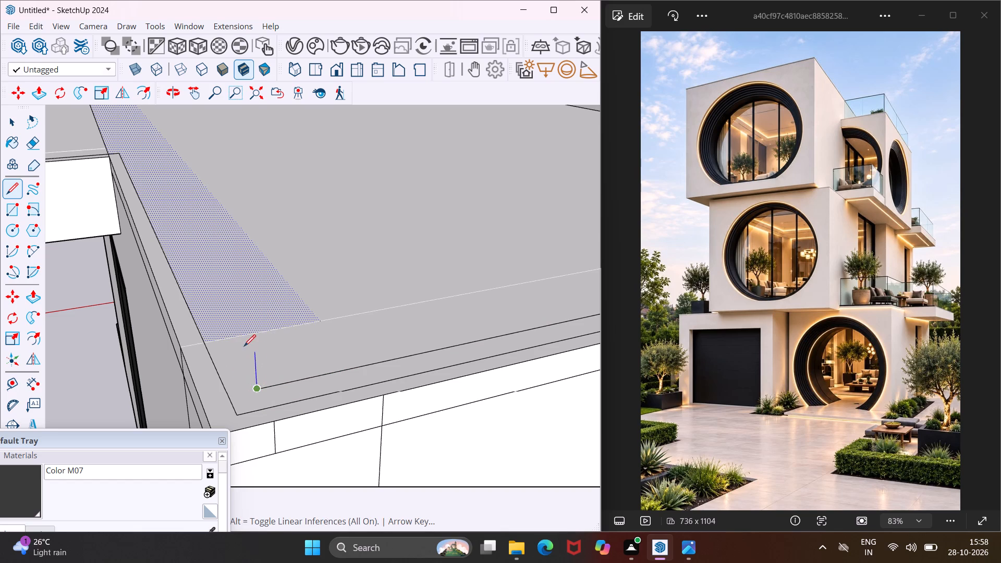
middle_click_drag(239, 341, 311, 419)
scroll(286, 390, "down", 16)
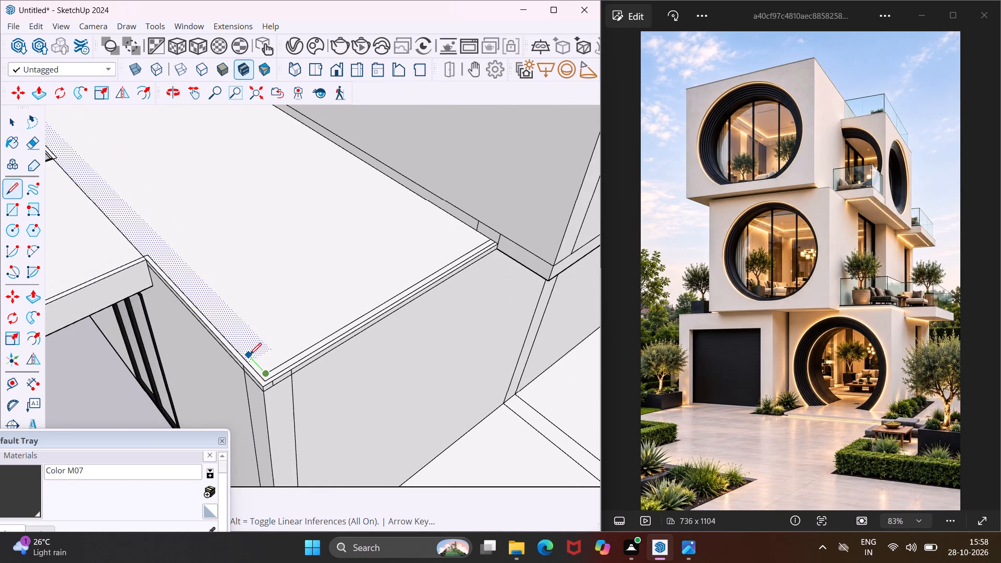
scroll(151, 248, "up", 14)
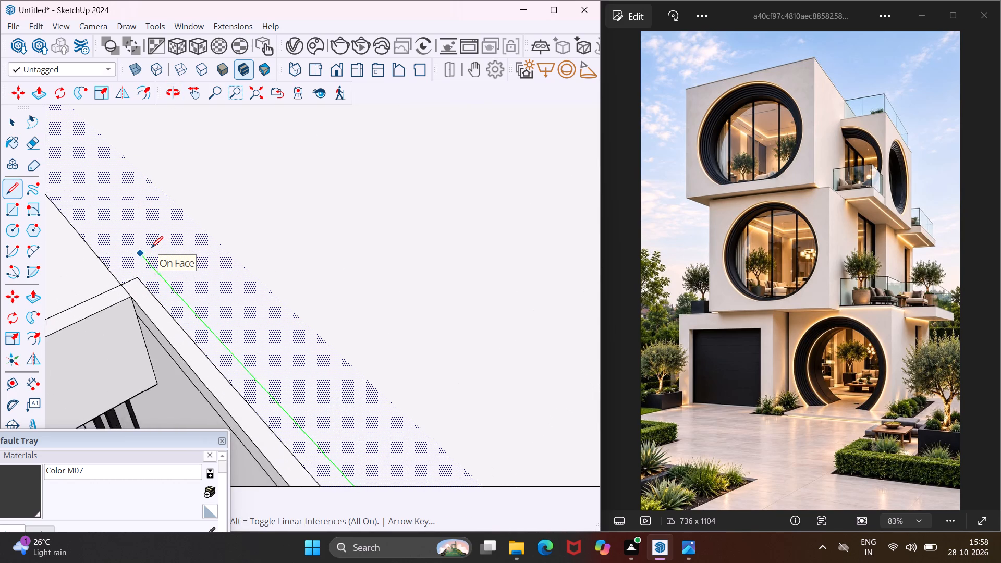
scroll(151, 248, "up", 12)
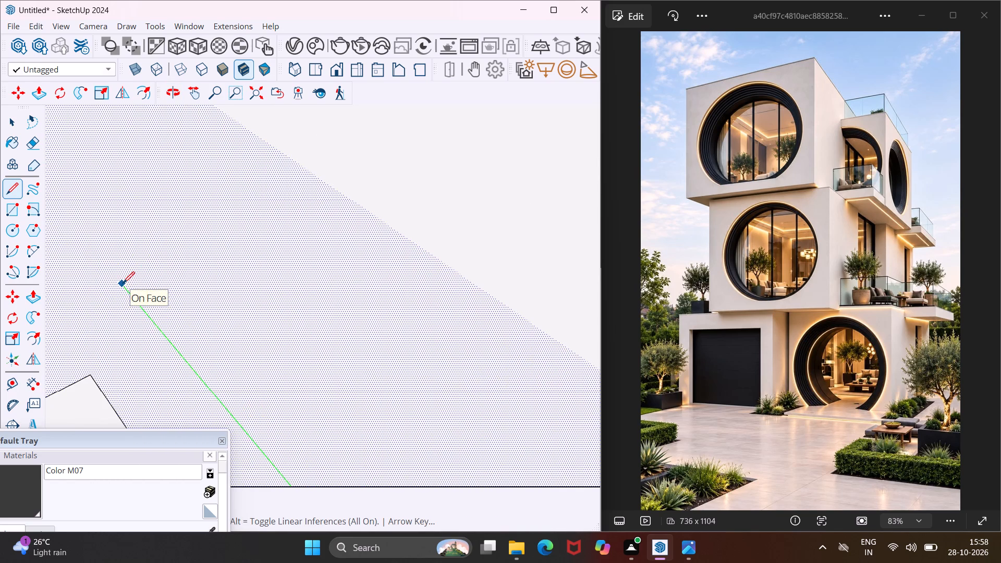
scroll(122, 284, "down", 4)
left_click(122, 284)
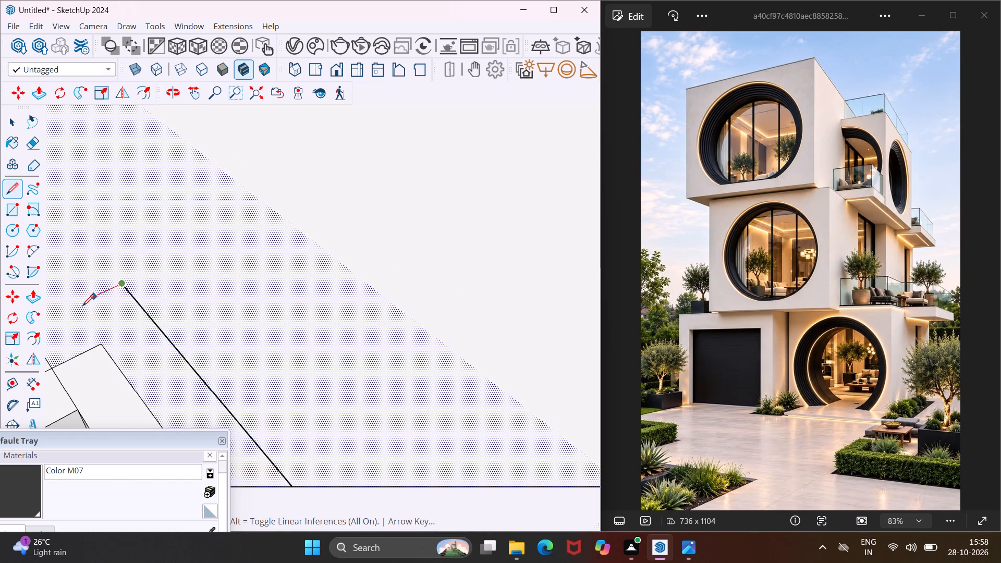
Continue the second line outward across the canopy's top, inside the first line at its far end, to the outer corner.
scroll(82, 306, "down", 5)
middle_click_drag(83, 306, 211, 270)
scroll(211, 270, "up", 1)
scroll(215, 270, "down", 6)
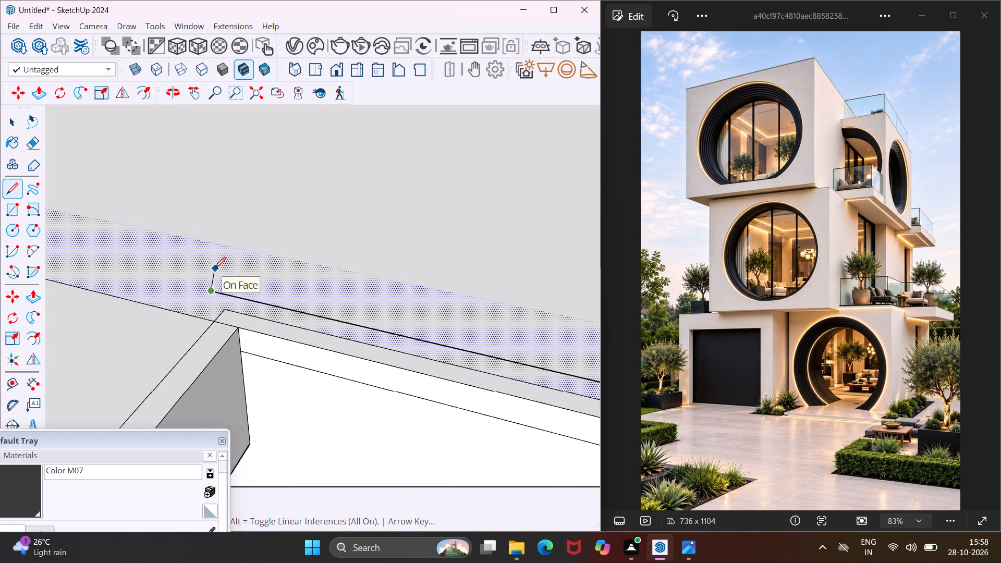
scroll(214, 268, "down", 16)
scroll(153, 328, "up", 4)
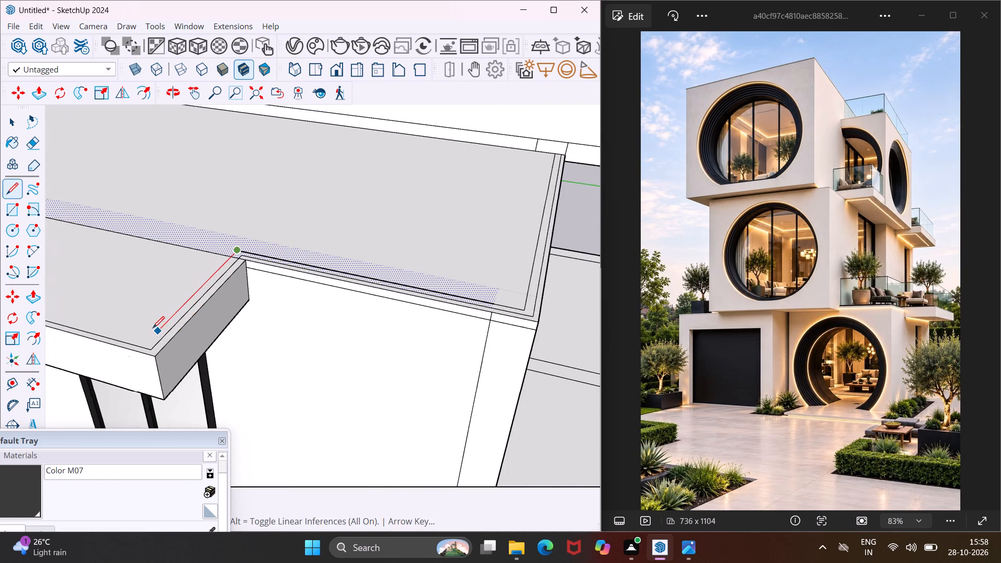
scroll(152, 328, "up", 9)
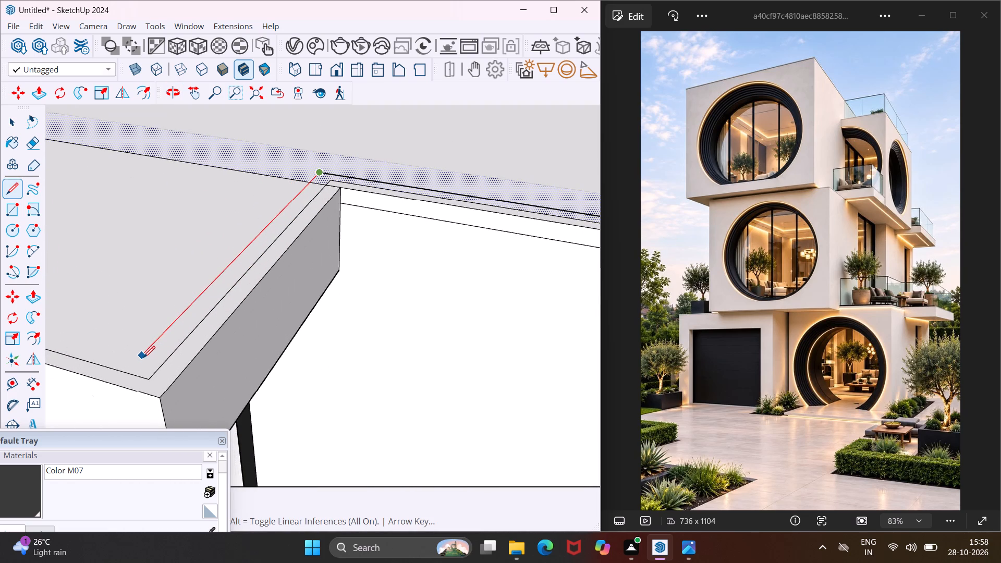
left_click(143, 358)
Continue the second line parallel to the canopy's outer edge, stopping just inside the first line's near outer corner.
middle_click_drag(141, 358, 455, 301)
scroll(454, 300, "down", 16)
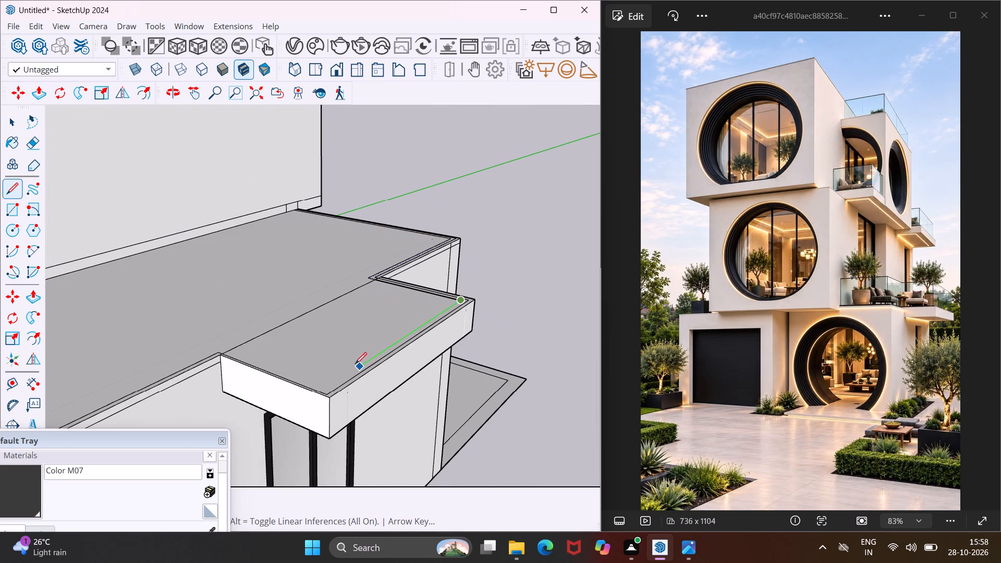
scroll(328, 381, "up", 12)
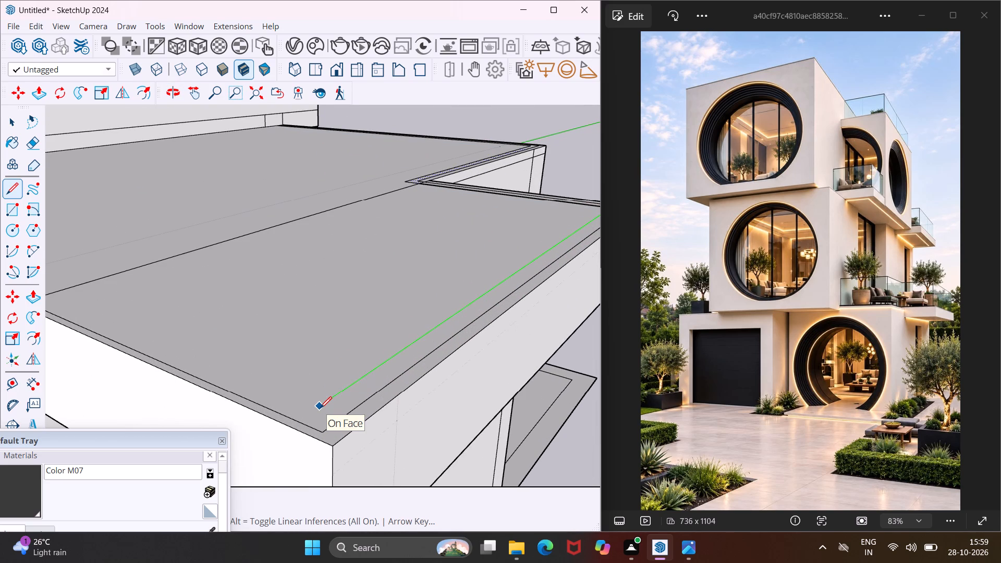
left_click(316, 413)
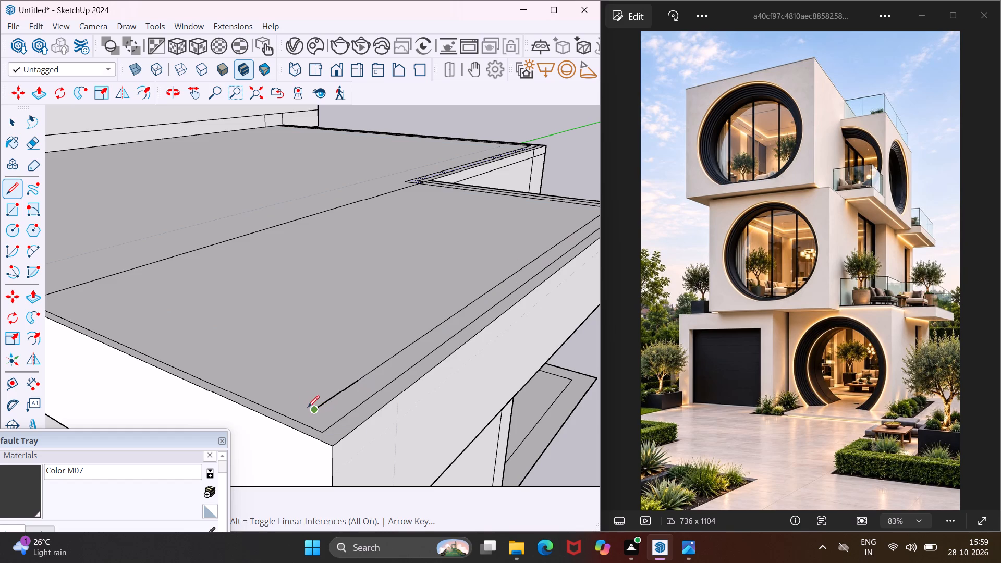
Continue the second line back across the canopy's near end, ending just inside the first line on the roof.
scroll(247, 363, "down", 5)
middle_click_drag(247, 363, 384, 377)
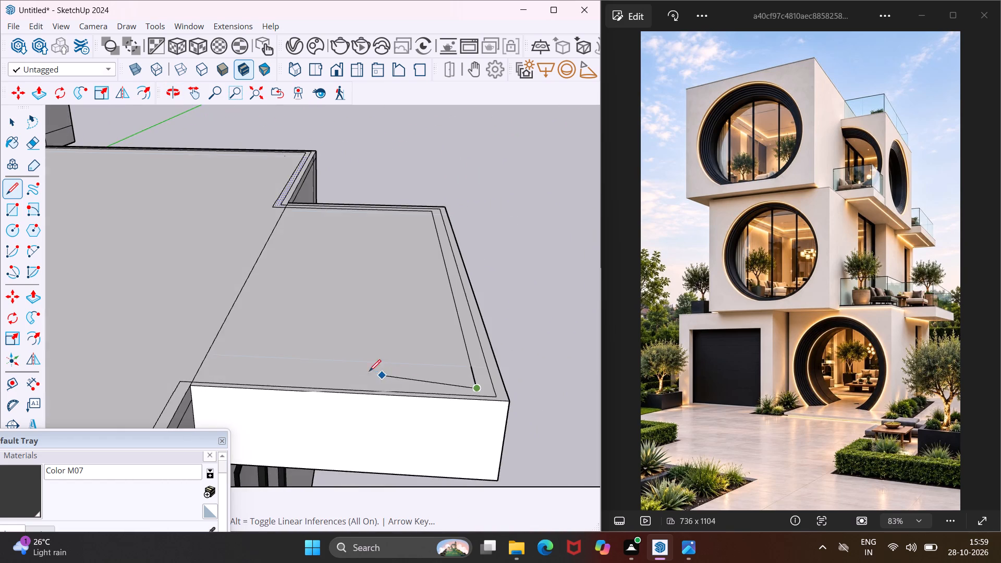
scroll(362, 371, "down", 3)
scroll(217, 374, "up", 3)
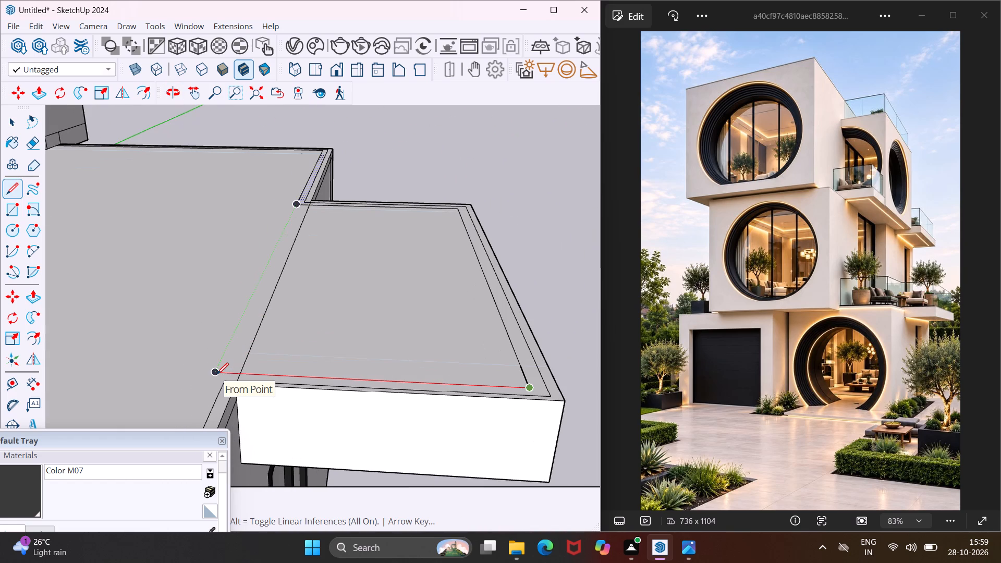
left_click(217, 374)
Continue the second line parallel to the roof's side edge, from the canopy's near end to the roof's front corner.
scroll(210, 388, "down", 4)
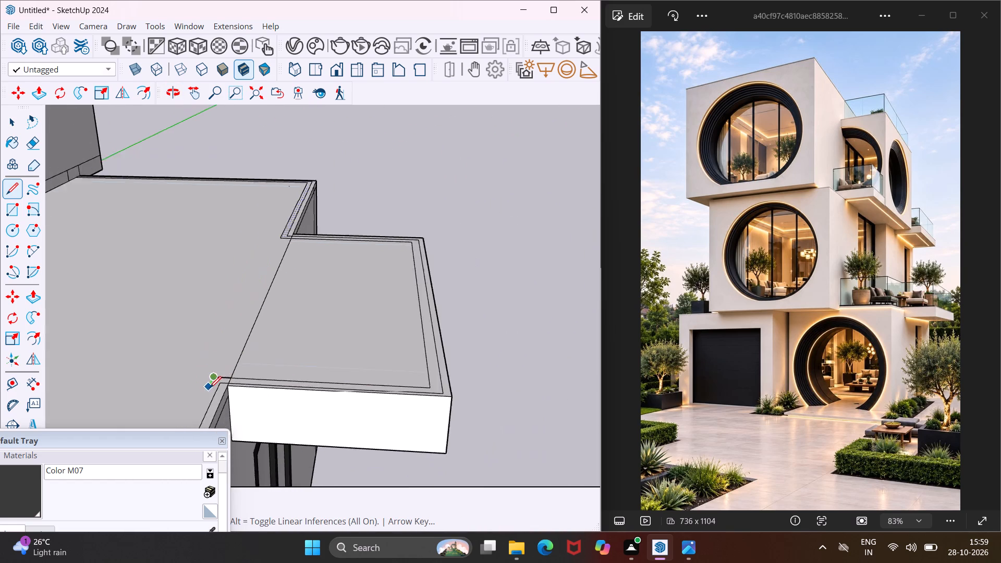
scroll(210, 388, "down", 20)
scroll(205, 384, "down", 3)
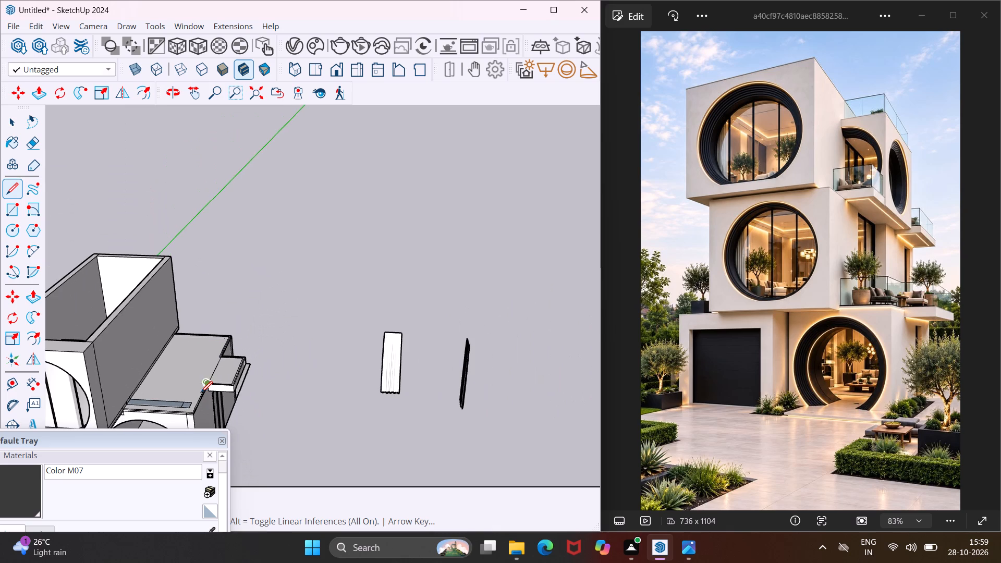
scroll(188, 412, "up", 19)
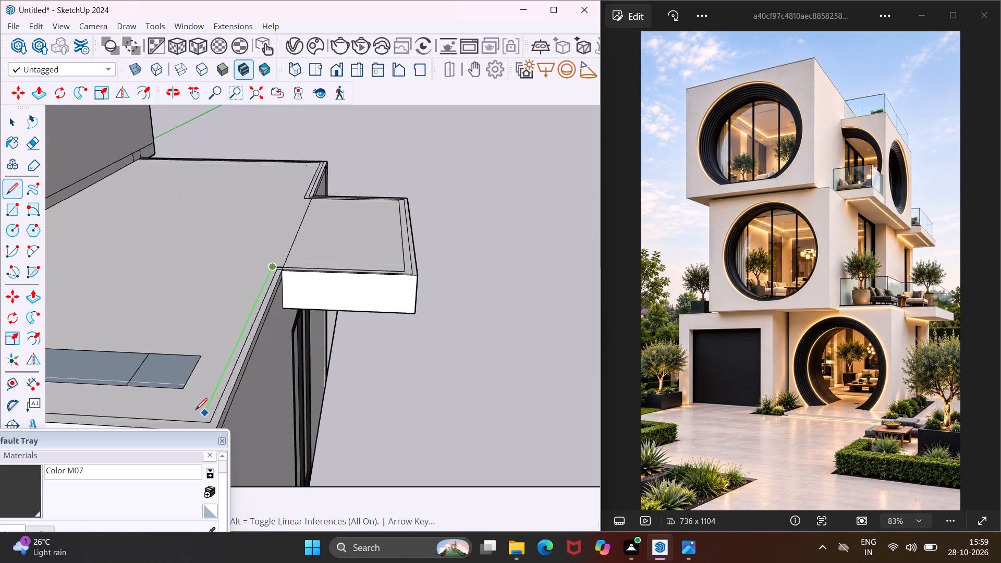
scroll(196, 410, "up", 6)
scroll(209, 415, "down", 7)
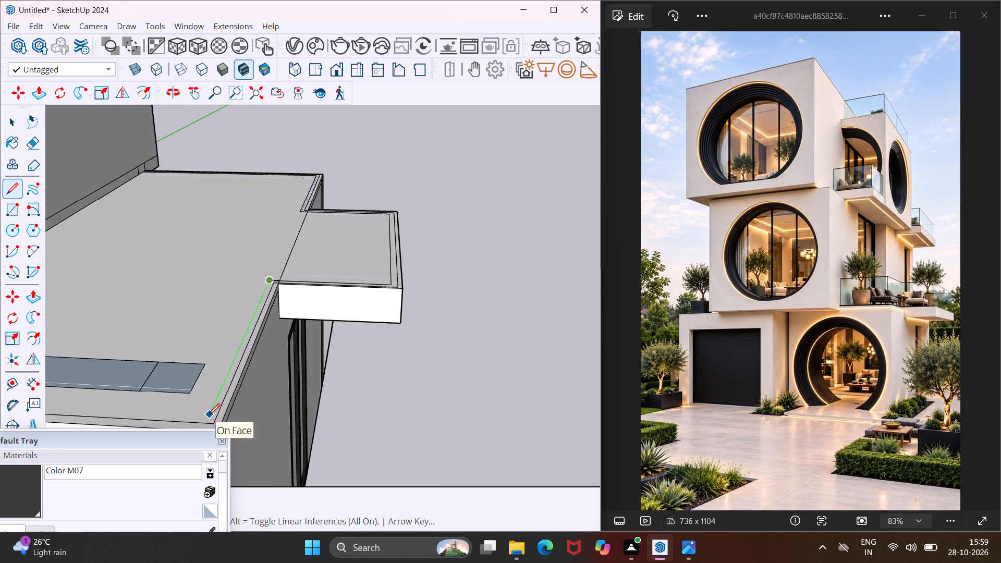
left_click(209, 415)
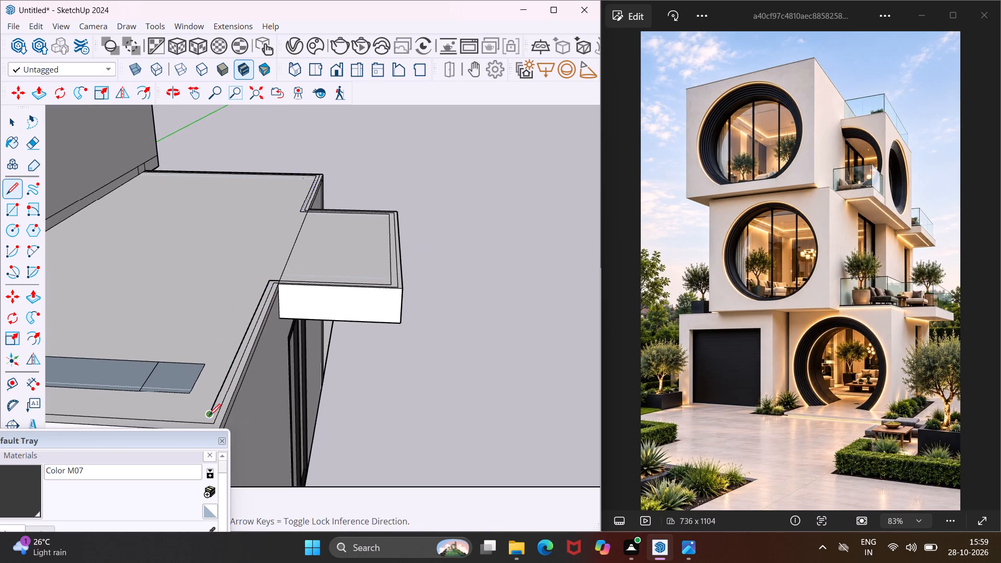
Finish the second line parallel to the roof's front edge, from the front corner to the upper block's wall.
scroll(193, 409, "down", 10)
middle_click_drag(189, 410, 231, 405)
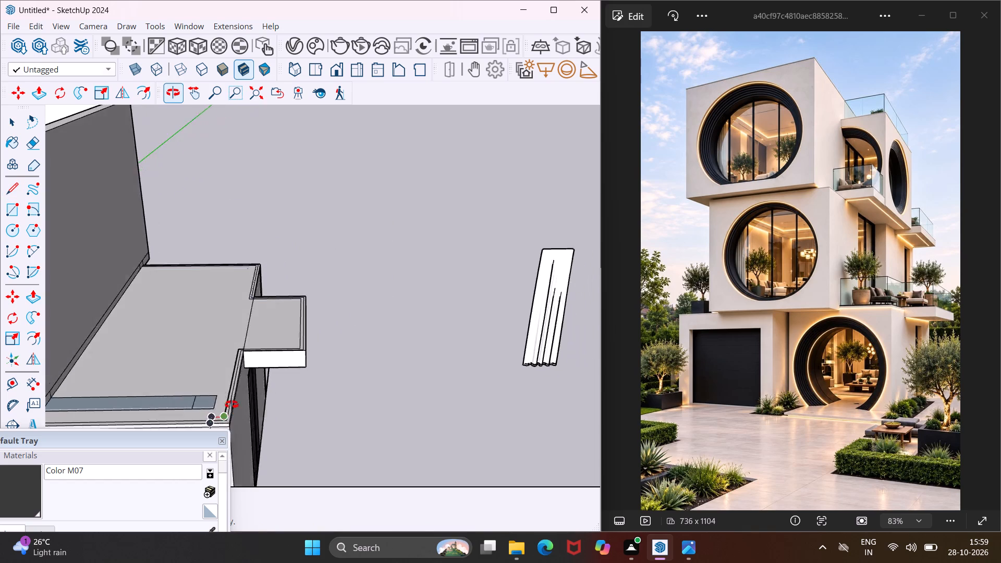
middle_click_drag(231, 405, 242, 402)
scroll(242, 402, "down", 7)
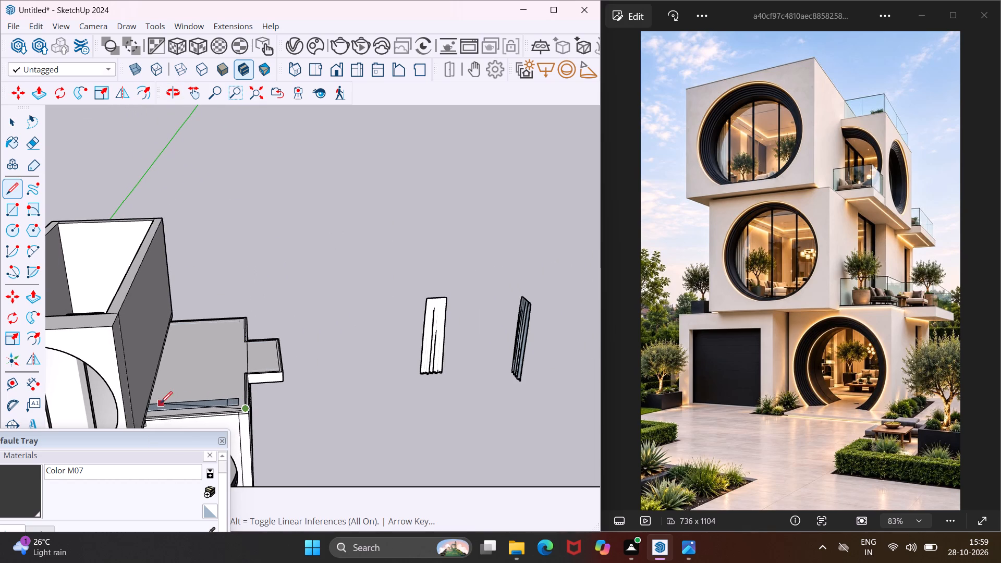
scroll(150, 413, "up", 8)
middle_click_drag(149, 414, 100, 394)
scroll(125, 394, "up", 13)
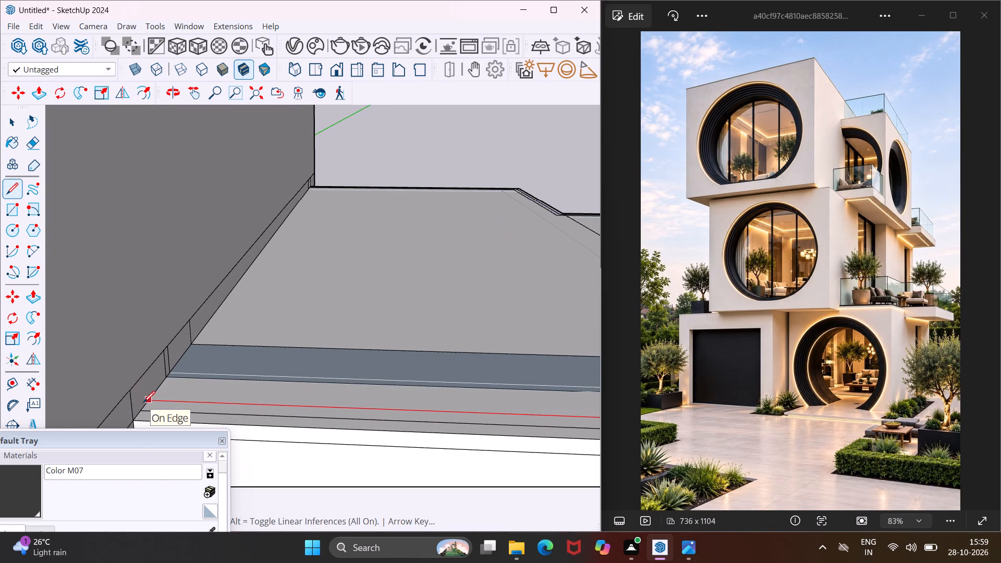
left_click(147, 402)
key("Escape")
key("space")
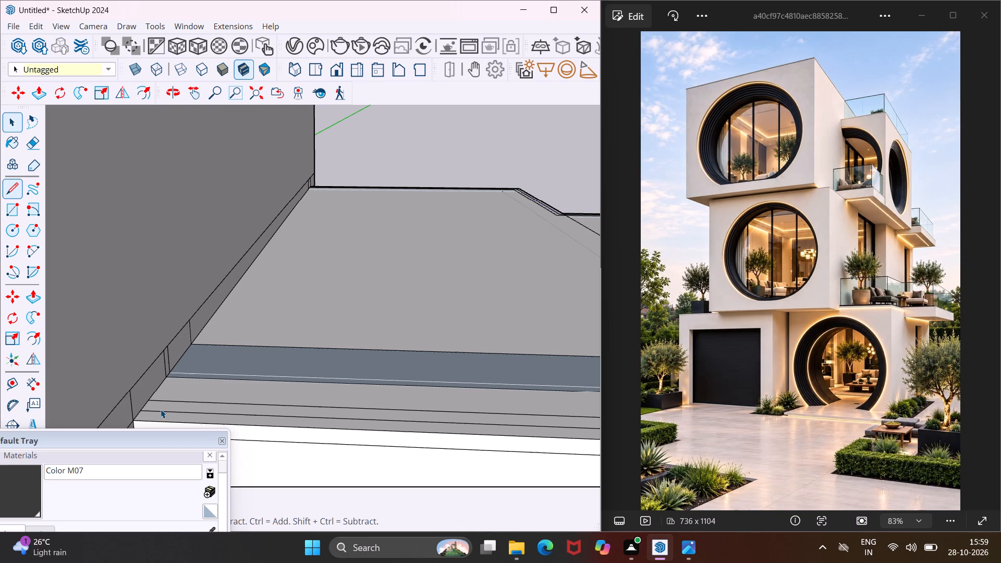
Push/Pull the narrow strip between the two inset lines along the roof's front edge up 3'.
left_click(166, 409)
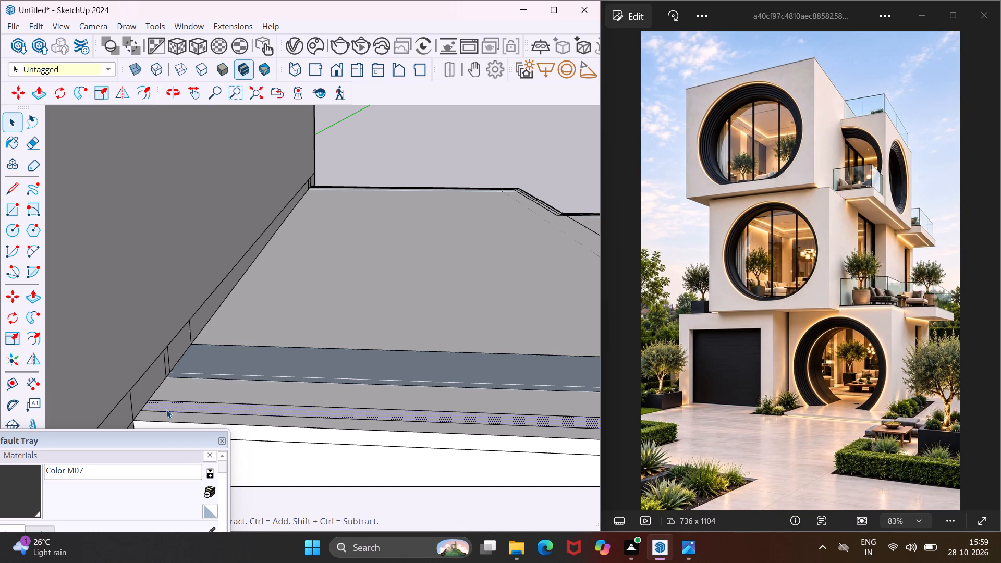
key("p")
left_click(166, 409)
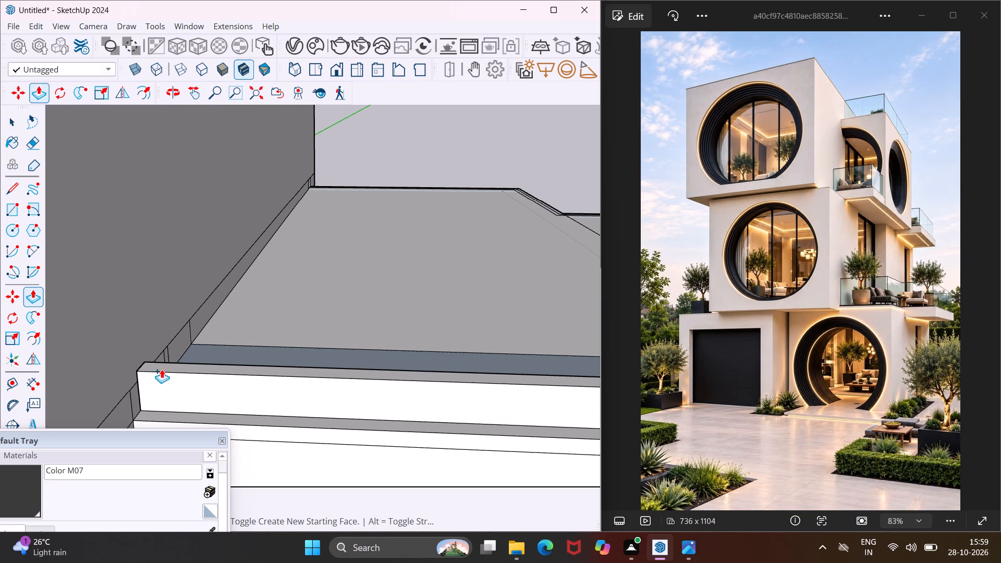
type("3'")
key("Return")
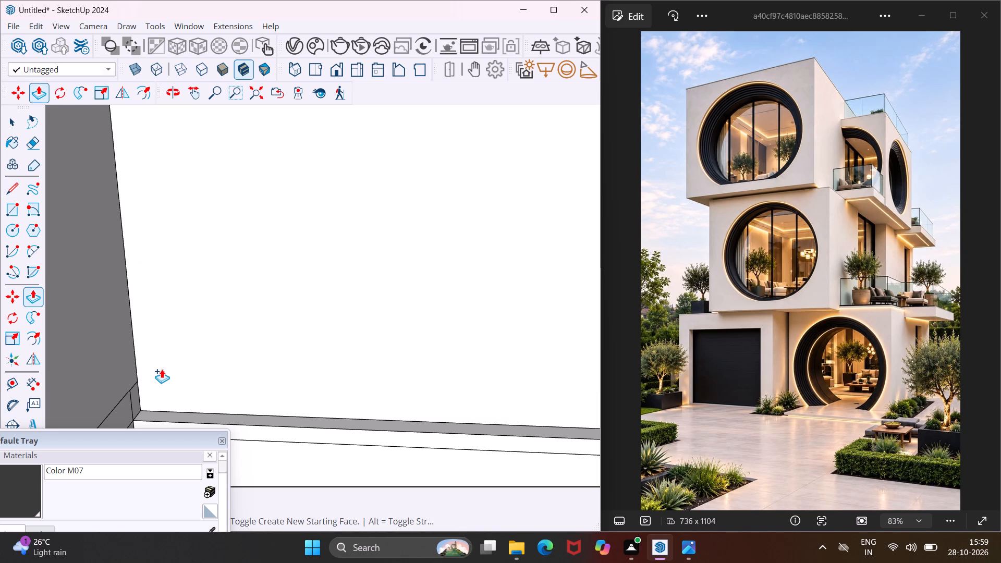
Raise the inset strip along the roof's side edge, from front corner to canopy, level with the front railing's top.
scroll(161, 369, "down", 6)
scroll(221, 374, "down", 4)
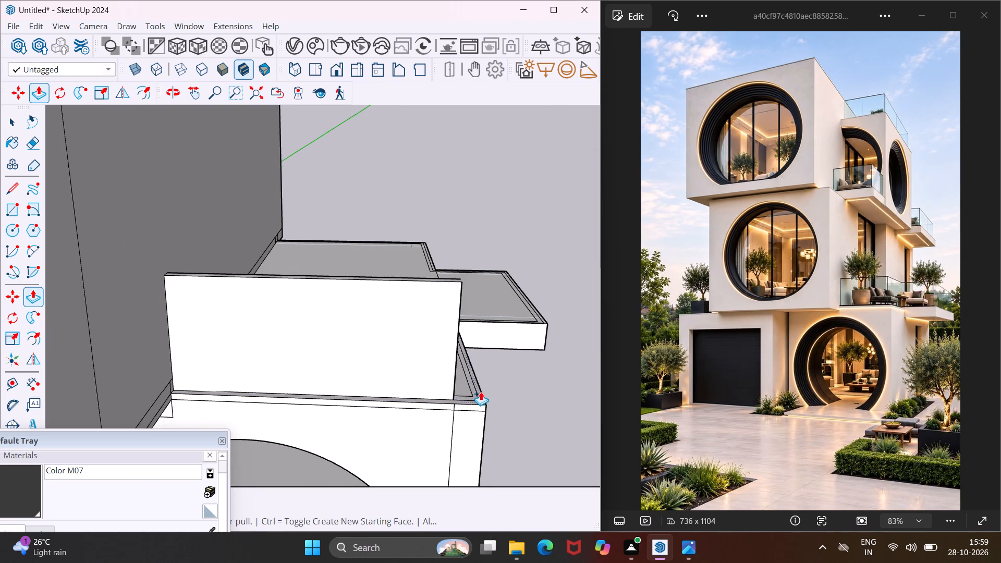
scroll(481, 391, "up", 12)
left_click(469, 397)
scroll(457, 379, "down", 11)
left_click(401, 244)
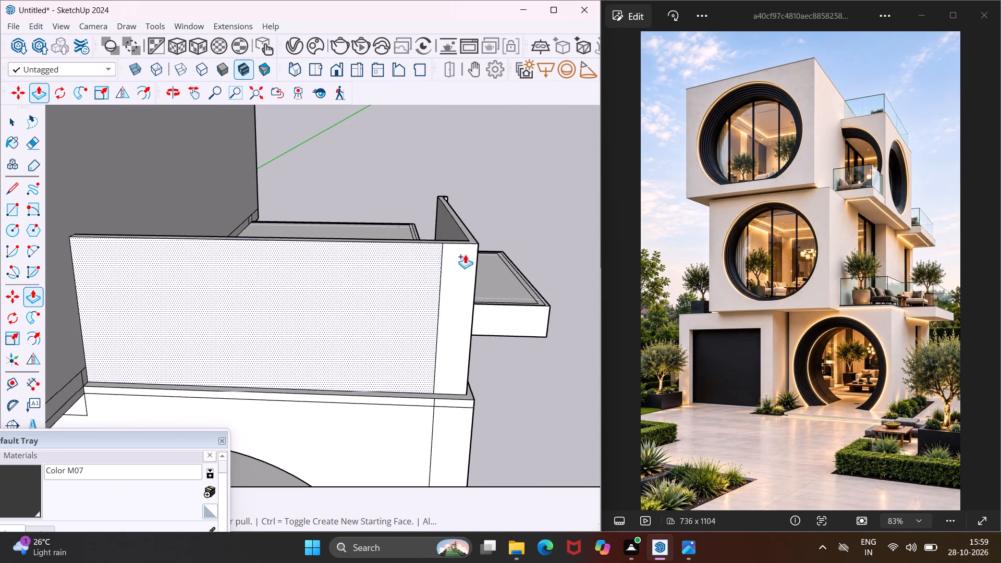
Raise the inset strip along the canopy's near end level with the adjoining railing's top.
middle_click_drag(490, 267, 218, 344)
scroll(301, 386, "up", 3)
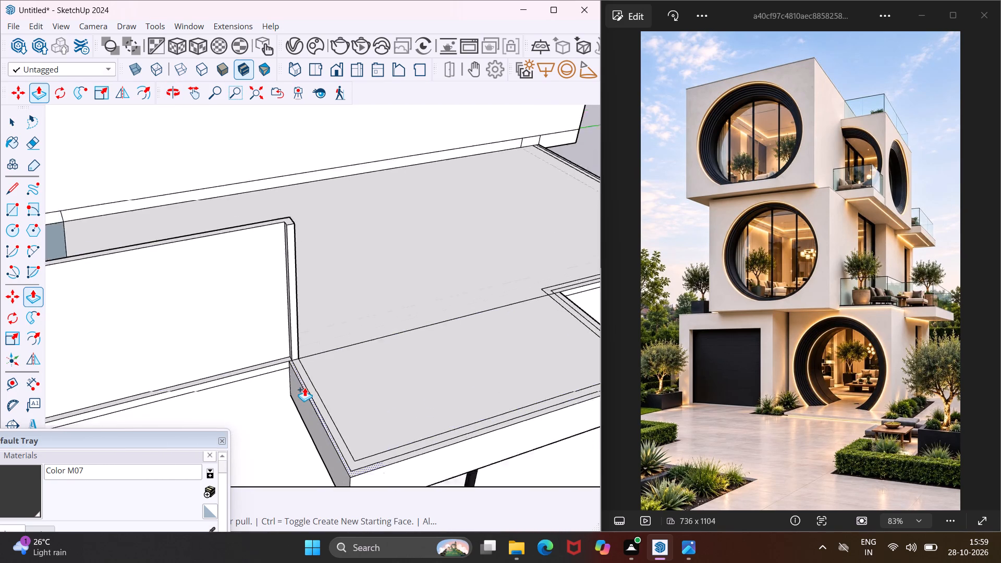
scroll(304, 387, "up", 5)
left_click(309, 384)
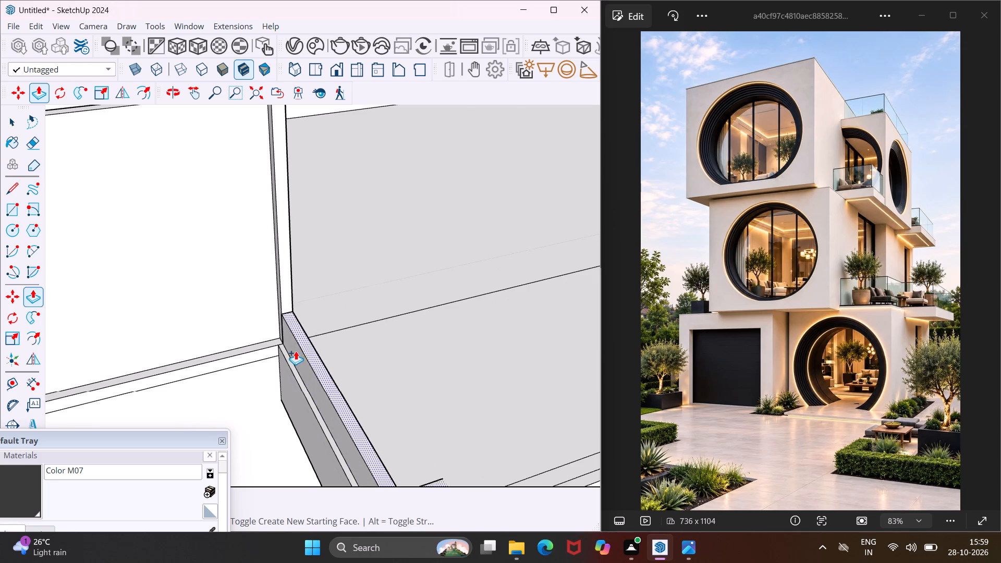
scroll(296, 351, "down", 12)
left_click(267, 283)
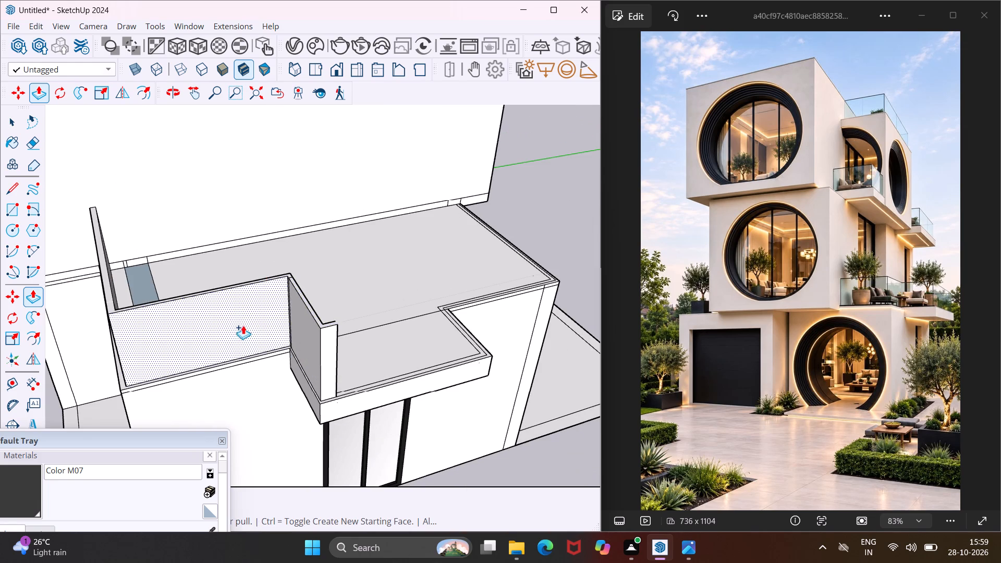
Raise the inset strip along the canopy's outer edge level with the railing already standing.
scroll(370, 378, "up", 10)
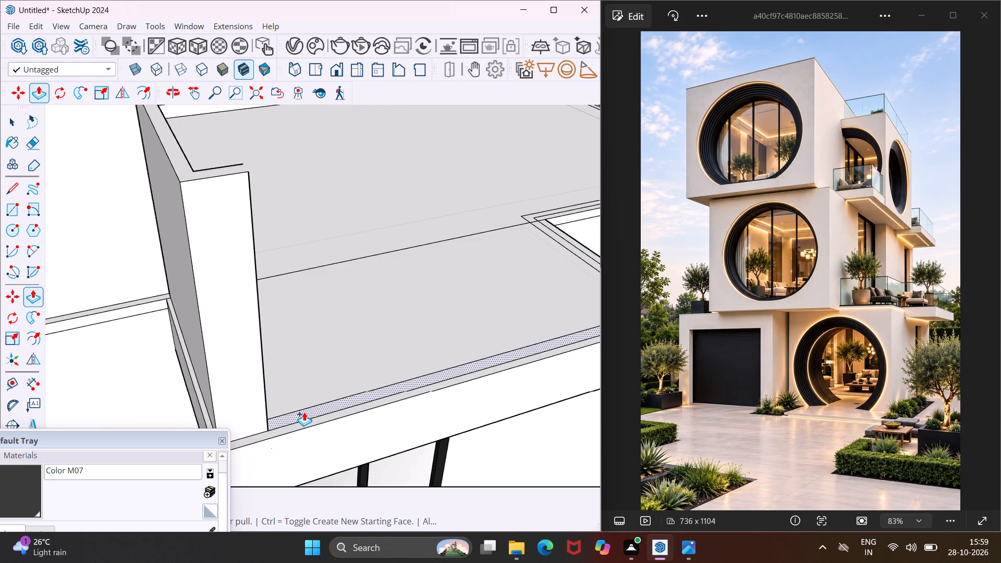
left_click(303, 412)
scroll(287, 393, "down", 6)
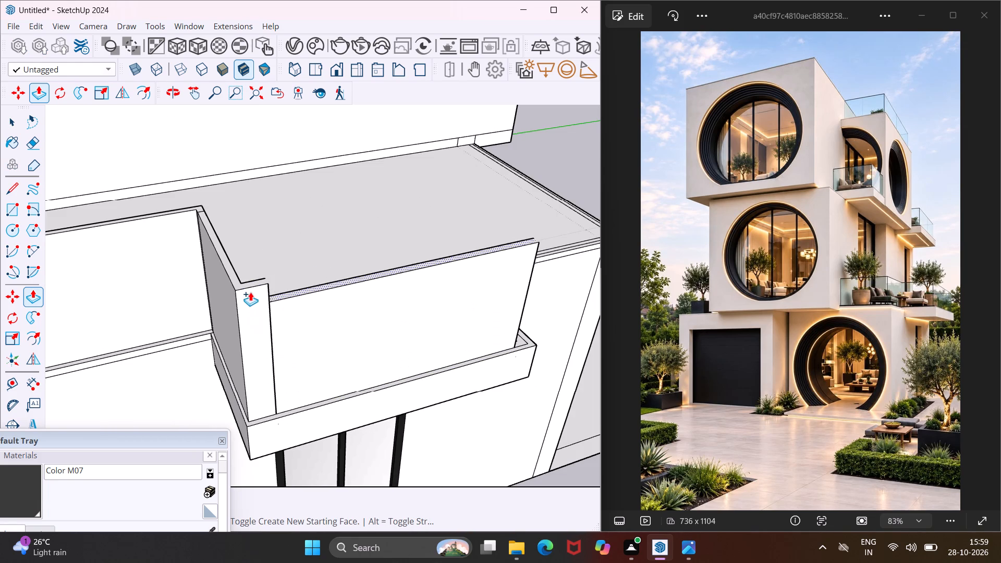
left_click(249, 289)
Raise the inset strip along the canopy's far end level with the outer railing's top.
middle_click_drag(506, 299, 322, 341)
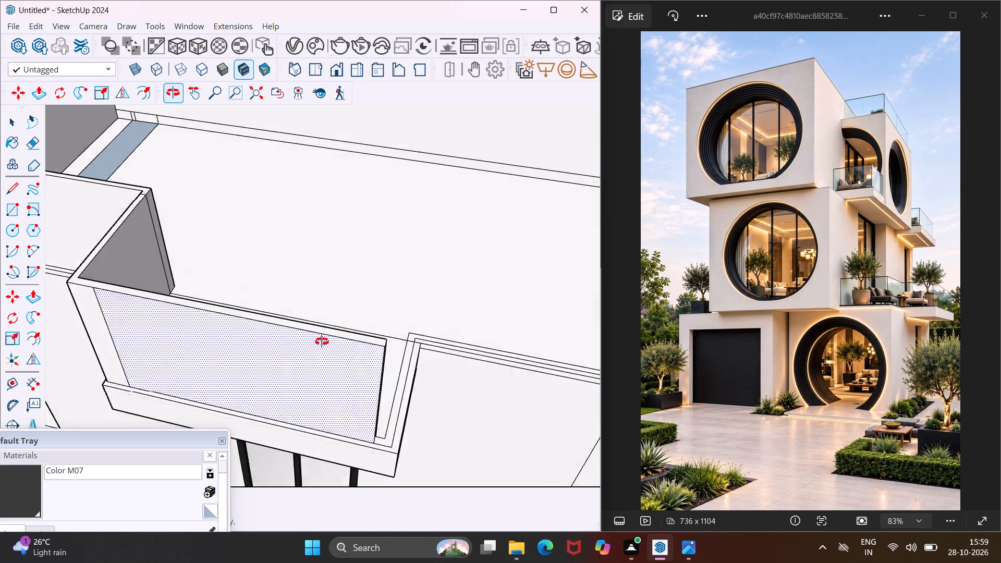
middle_click_drag(322, 341, 257, 346)
scroll(309, 419, "up", 6)
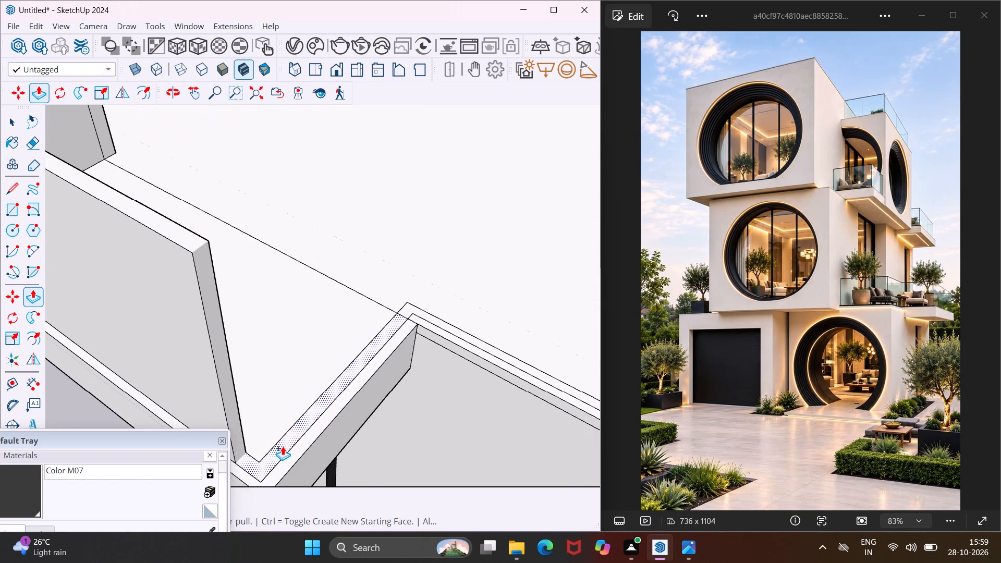
left_click(283, 446)
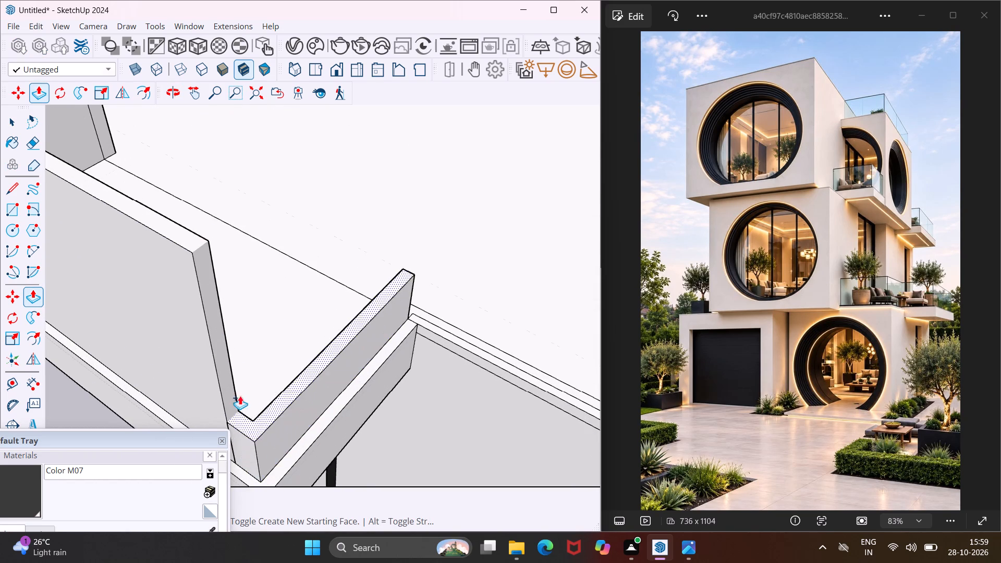
scroll(239, 396, "down", 4)
left_click(200, 293)
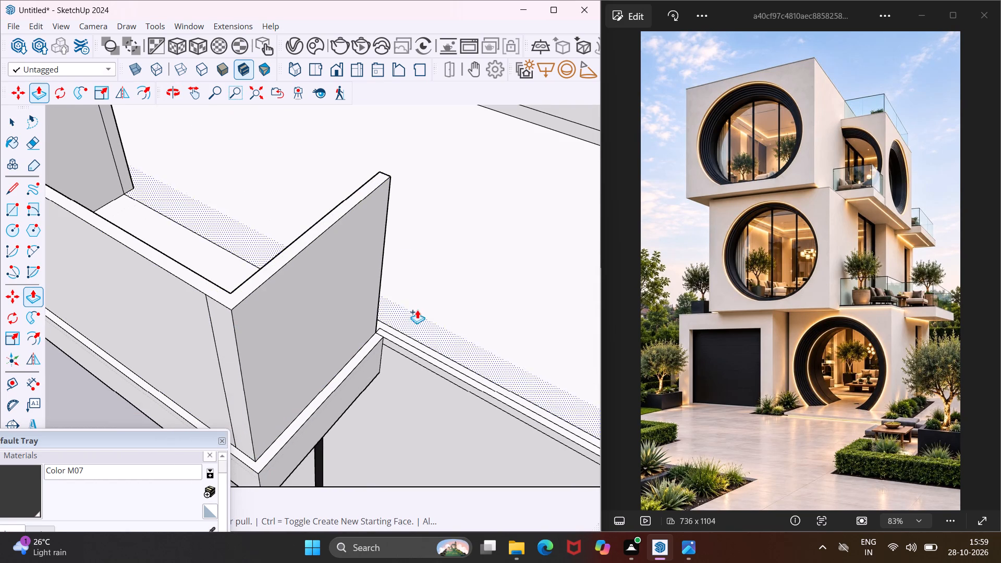
Raise the inset strip along the roof's side edge beyond the canopy level with the canopy railing's top.
scroll(410, 338, "up", 10)
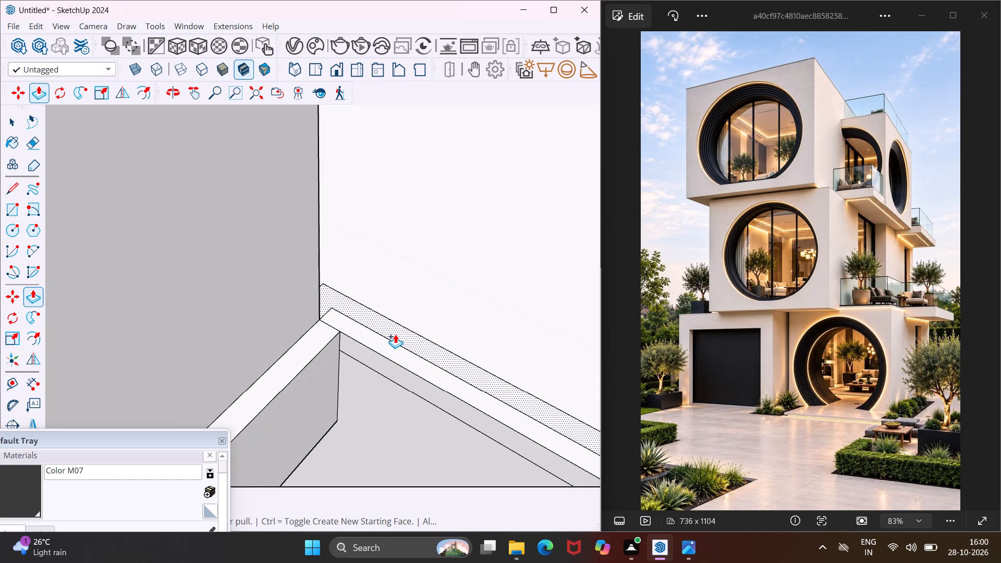
left_click(395, 334)
scroll(376, 311, "down", 11)
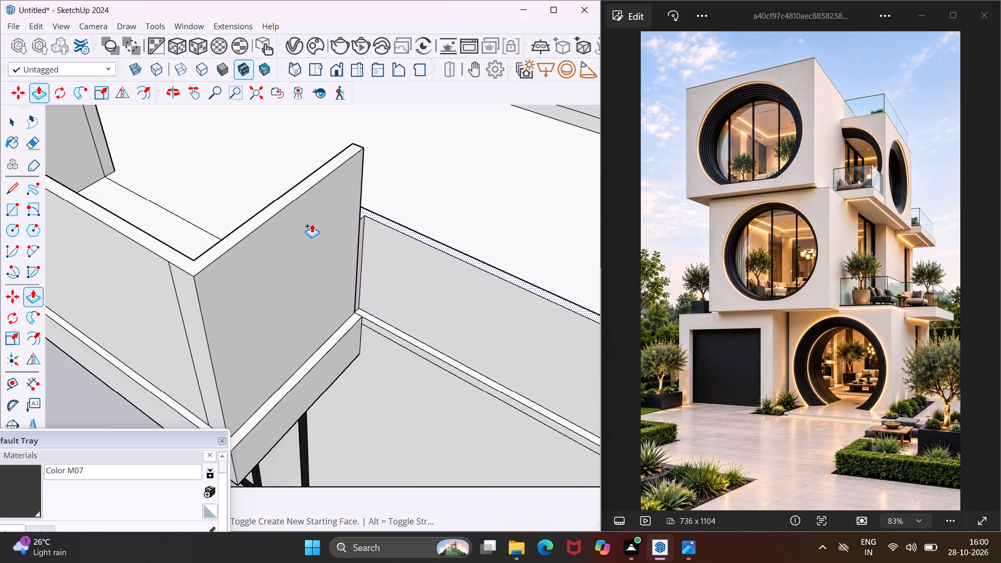
left_click(298, 193)
Raise the short leftover strip near the roof's rear corner level with the side railing's top.
scroll(204, 316, "down", 7)
scroll(160, 344, "down", 2)
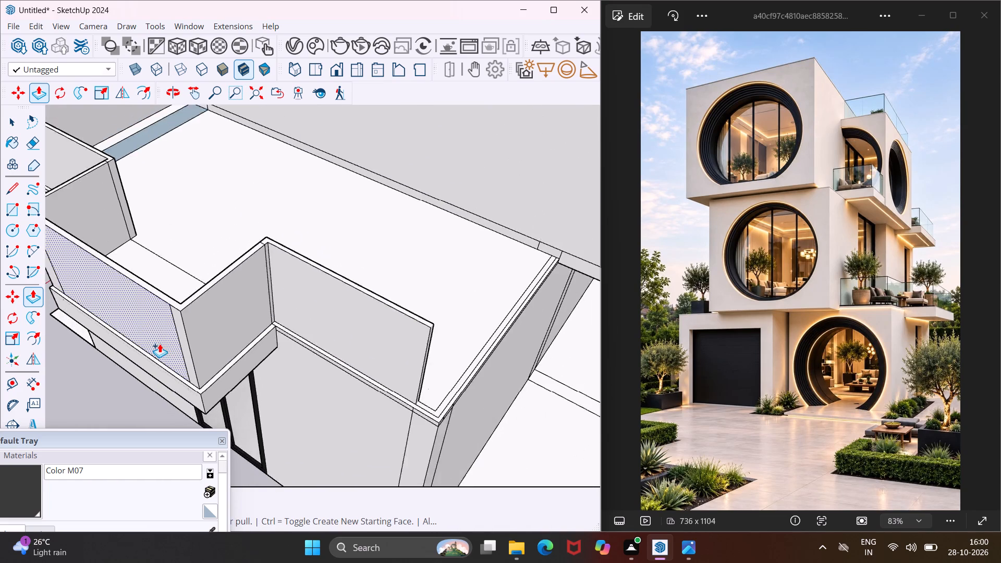
scroll(160, 344, "down", 2)
scroll(361, 395, "up", 6)
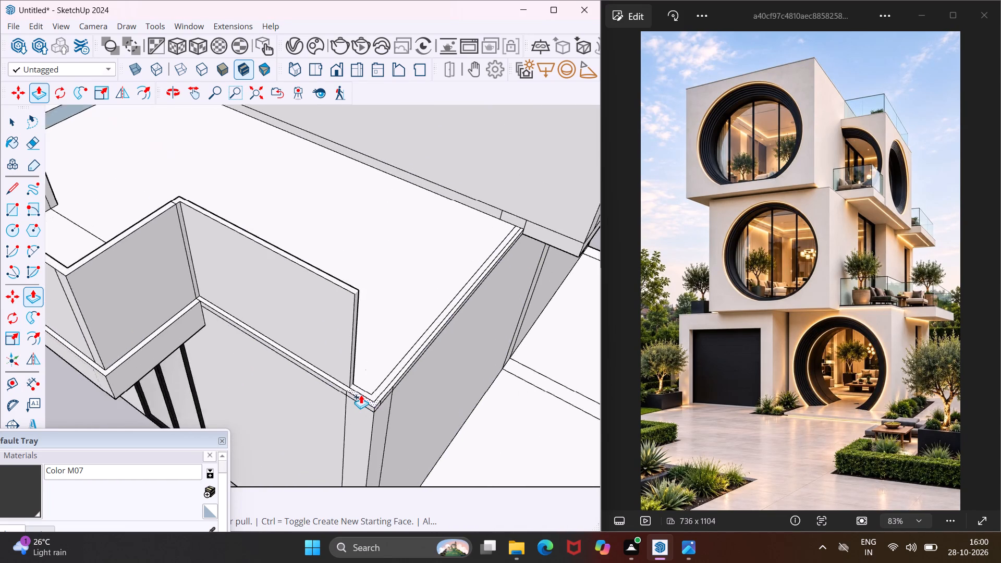
scroll(361, 395, "up", 8)
left_click(361, 390)
scroll(353, 356, "down", 7)
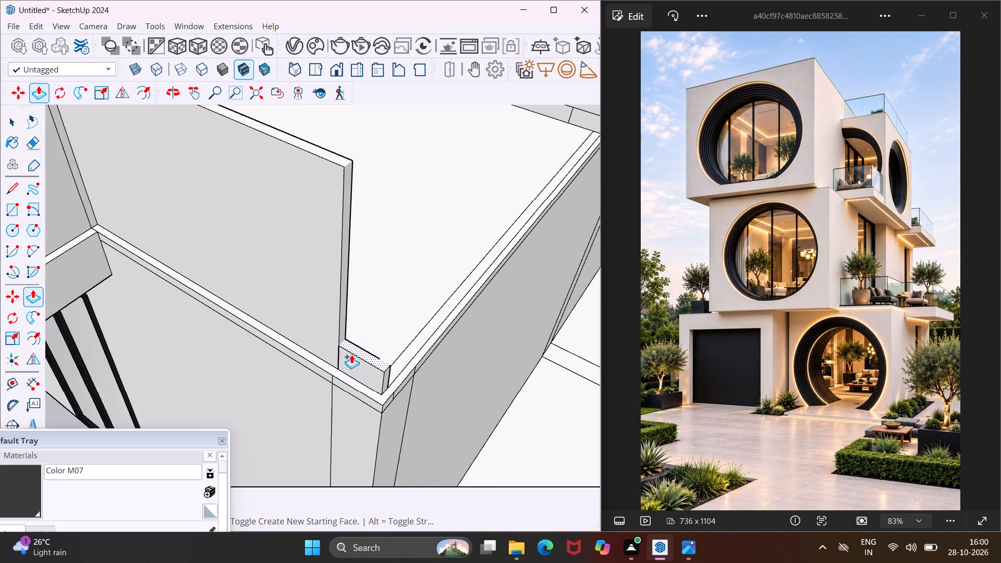
scroll(351, 354, "down", 5)
left_click(336, 248)
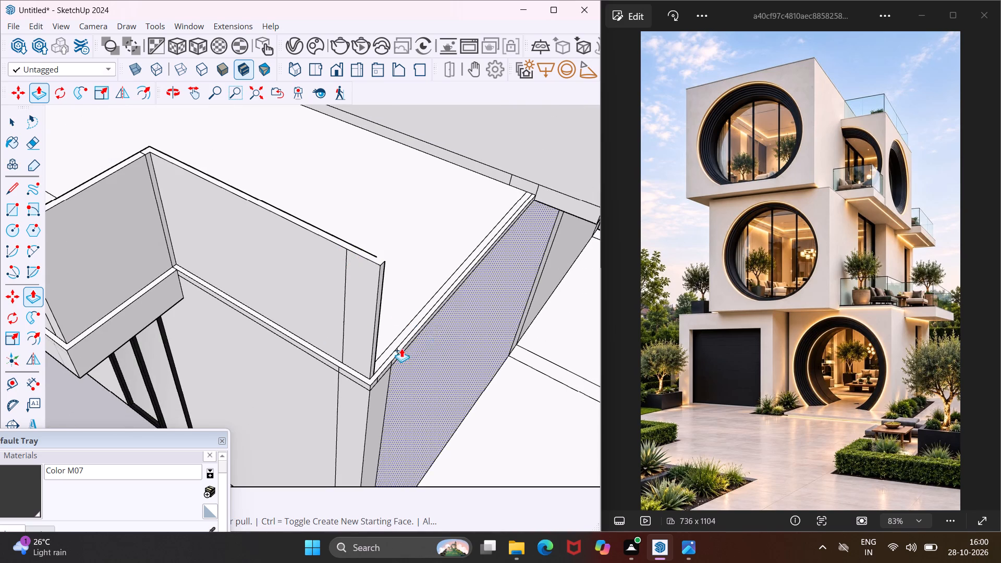
Raise the short corner piece and the remaining strip along the roof's rear edge level with the side railing's top.
scroll(388, 348, "up", 9)
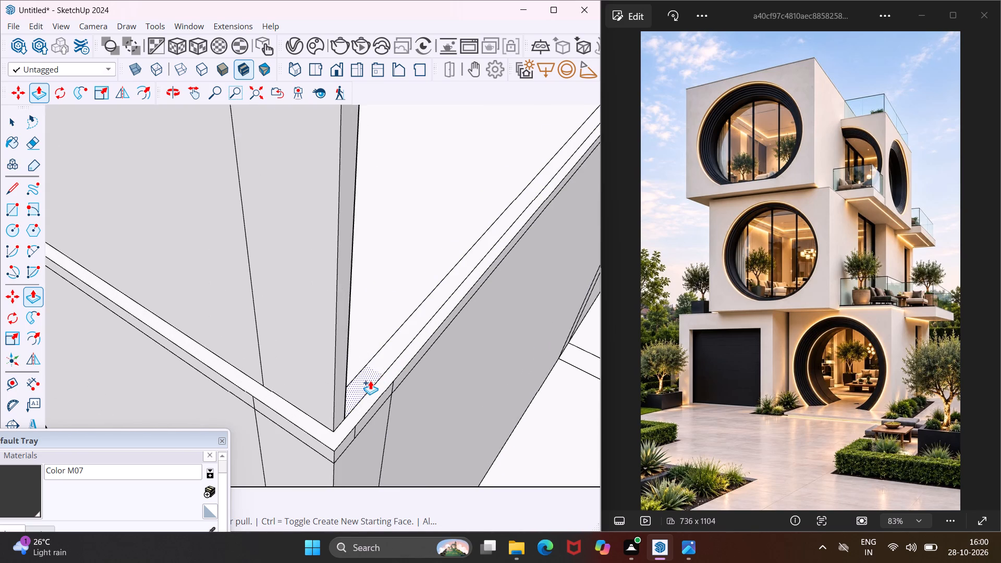
left_click(370, 381)
scroll(359, 369, "down", 11)
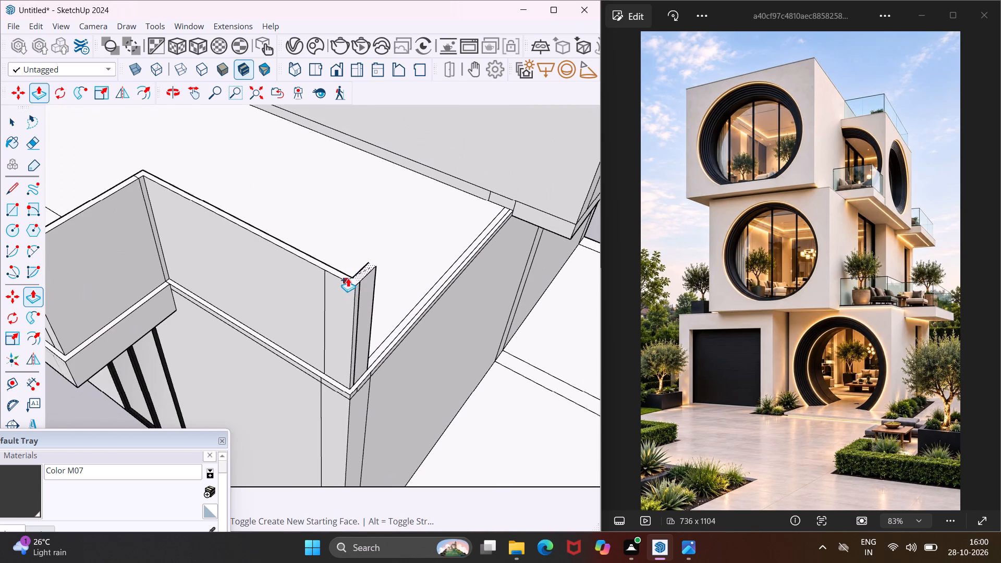
left_click(348, 278)
scroll(396, 323, "up", 9)
left_click(388, 362)
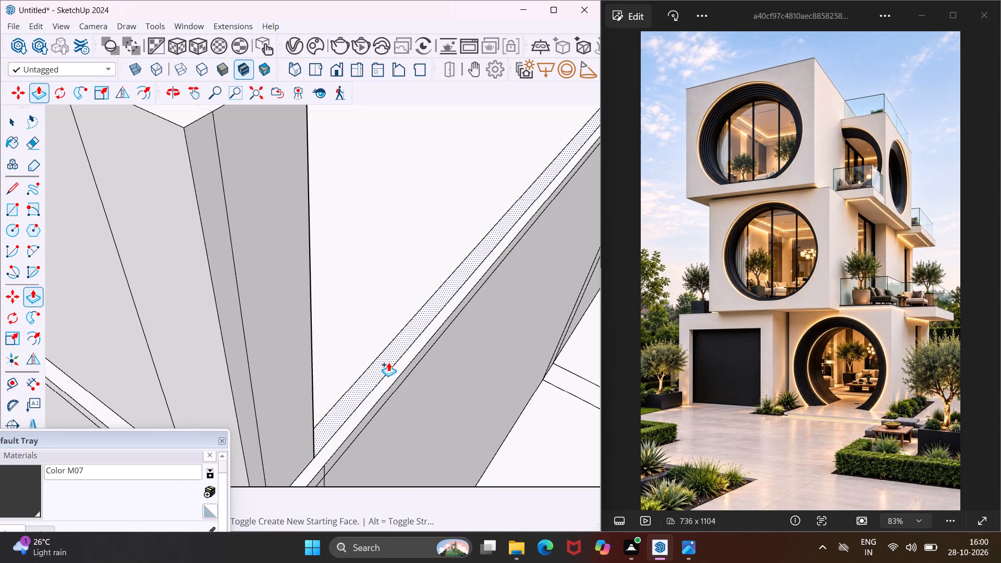
scroll(384, 339, "down", 11)
left_click(351, 288)
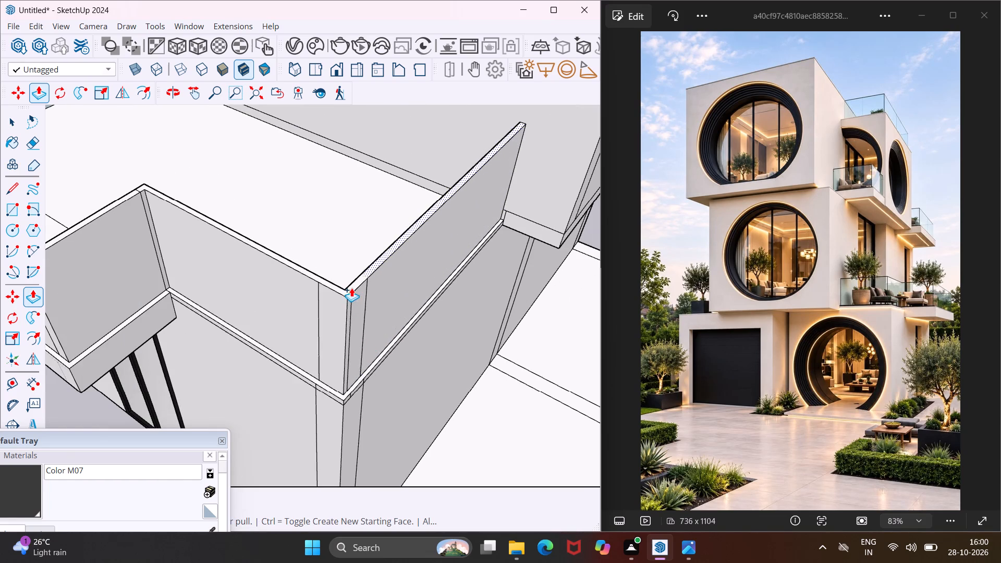
scroll(356, 313, "down", 12)
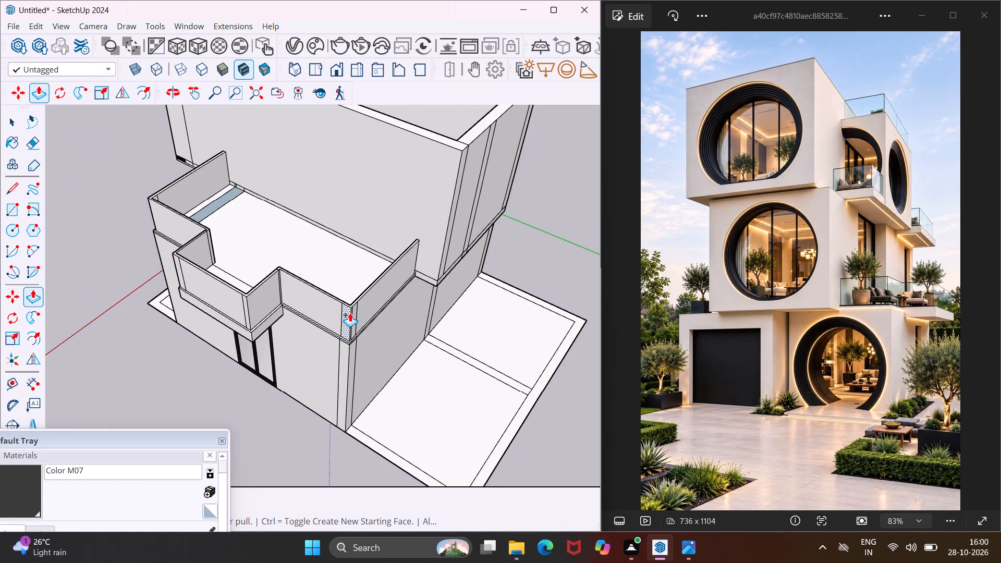
key("Escape")
key("space")
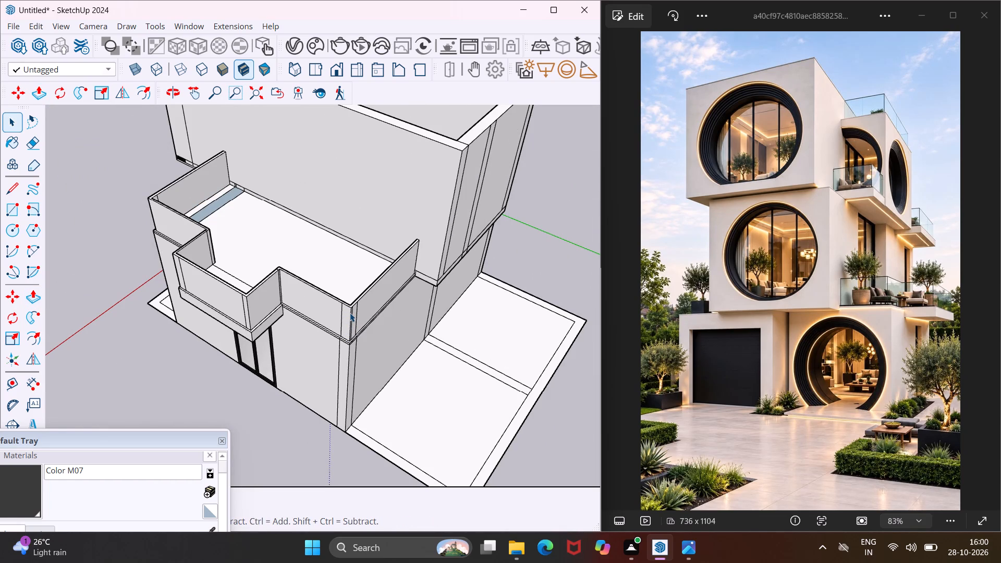
Draw a small upright rectangle on top of the side railing's free end near the house wall, slightly wider than the railing's thickness.
scroll(372, 234, "up", 4)
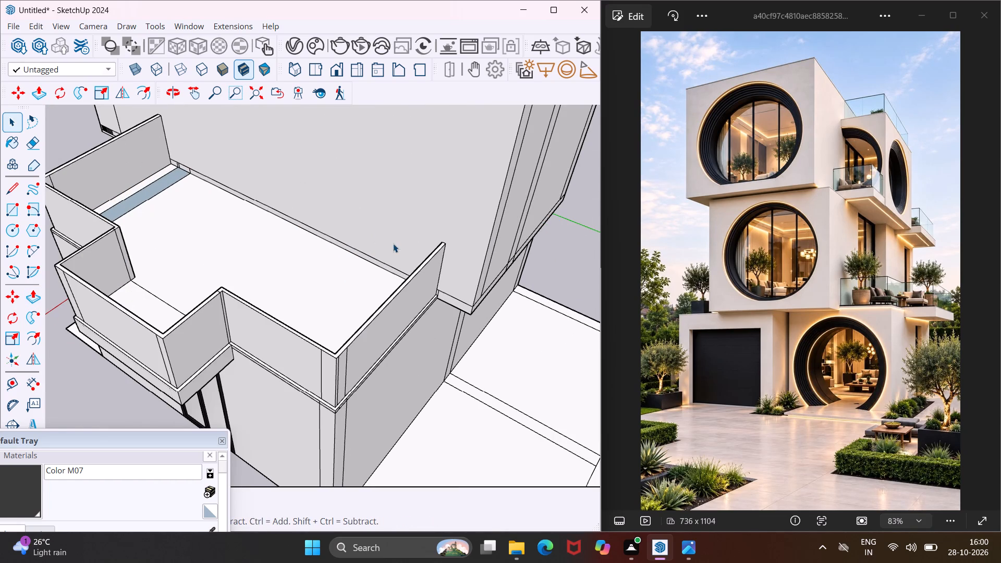
middle_click_drag(393, 243, 502, 216)
scroll(433, 241, "up", 1)
scroll(502, 213, "up", 5)
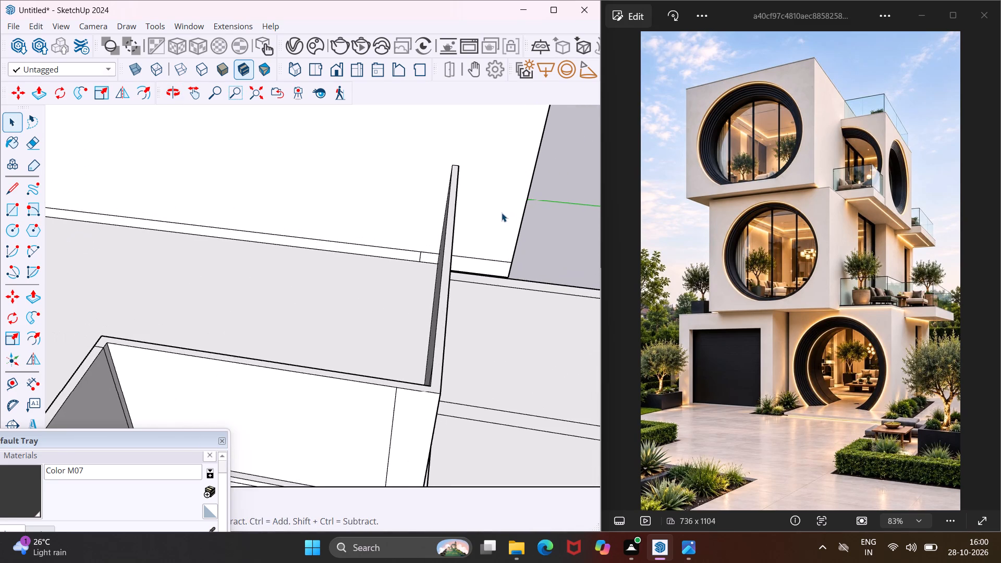
left_click(14, 209)
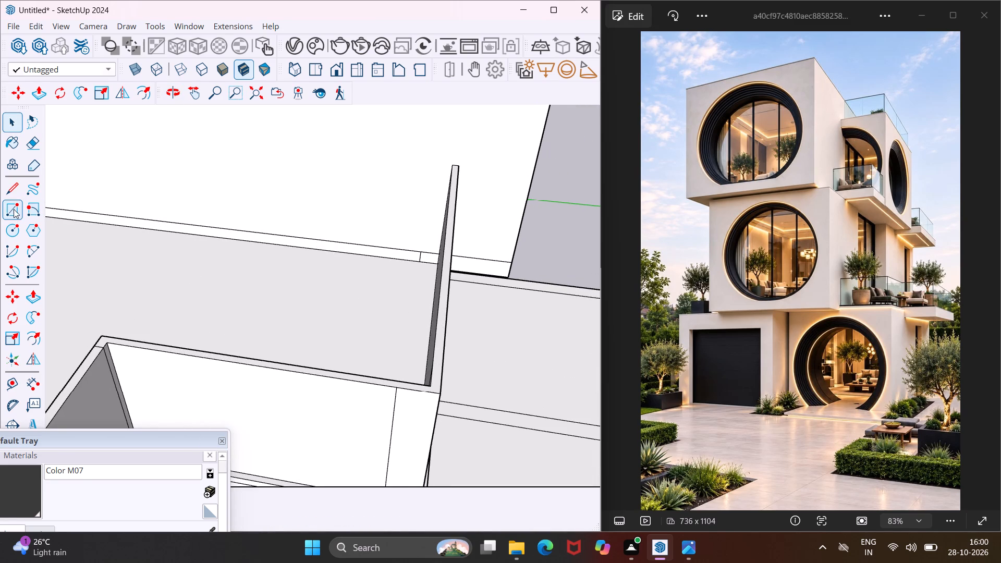
scroll(411, 170, "up", 5)
scroll(498, 152, "up", 5)
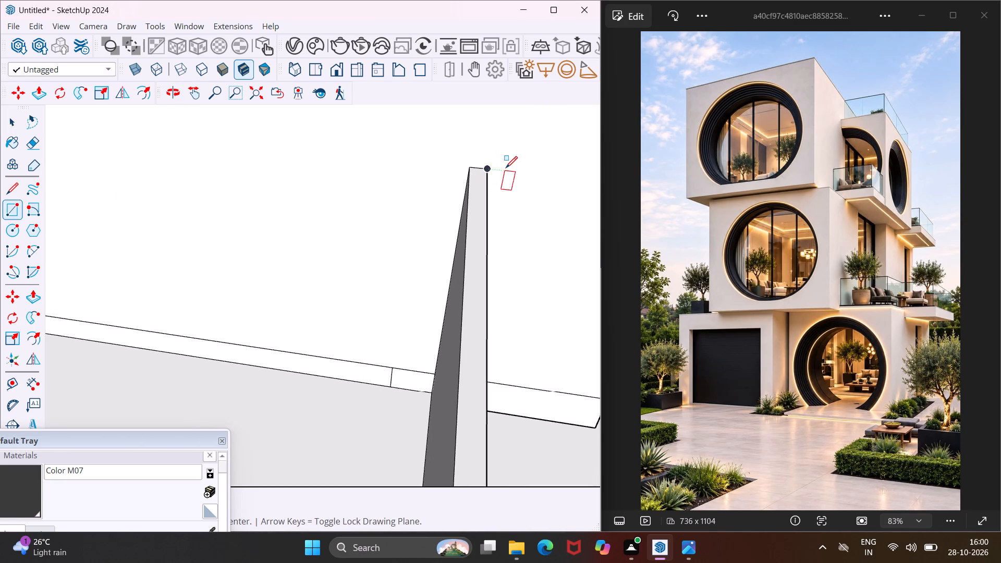
left_click(503, 170)
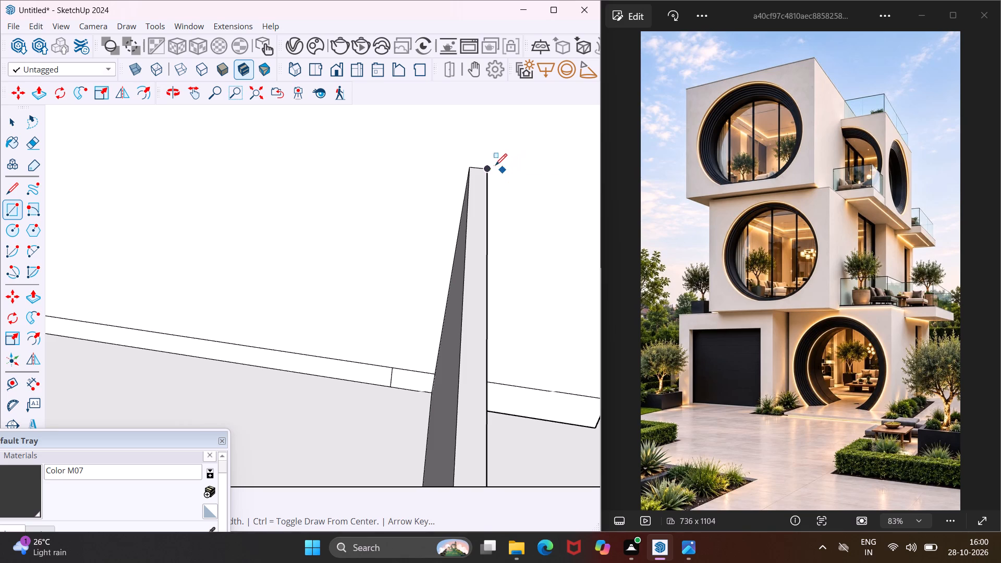
left_click(449, 150)
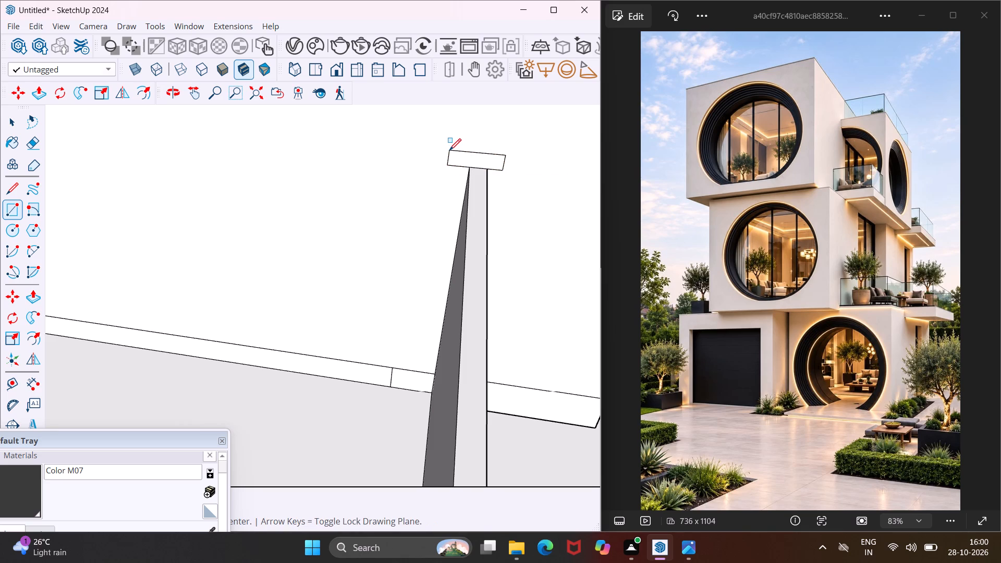
key("Escape")
key("space")
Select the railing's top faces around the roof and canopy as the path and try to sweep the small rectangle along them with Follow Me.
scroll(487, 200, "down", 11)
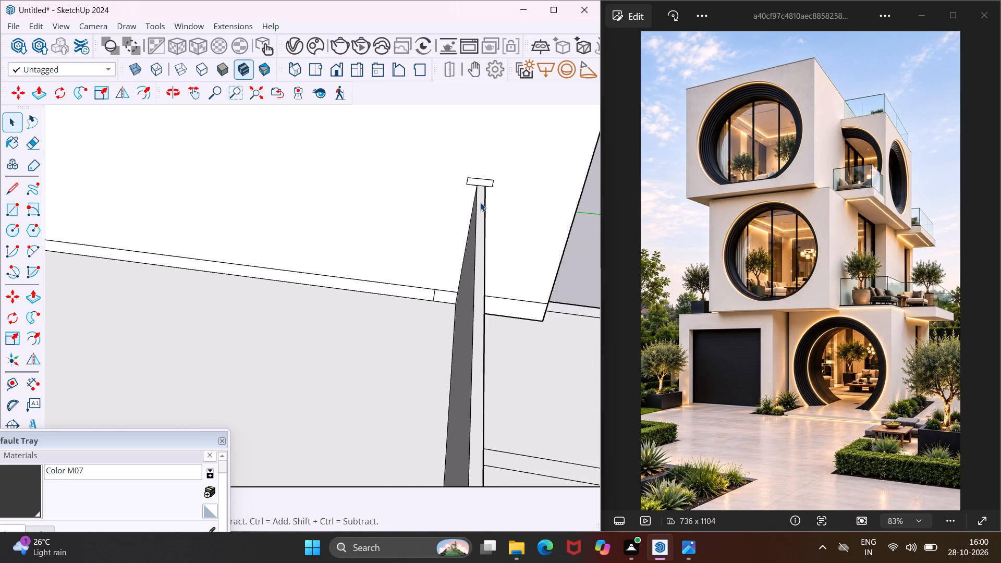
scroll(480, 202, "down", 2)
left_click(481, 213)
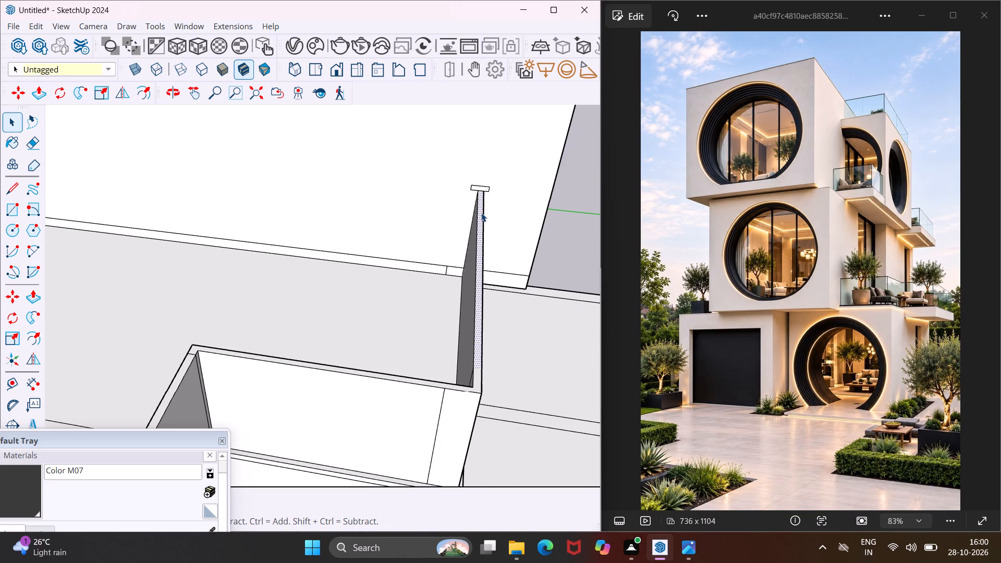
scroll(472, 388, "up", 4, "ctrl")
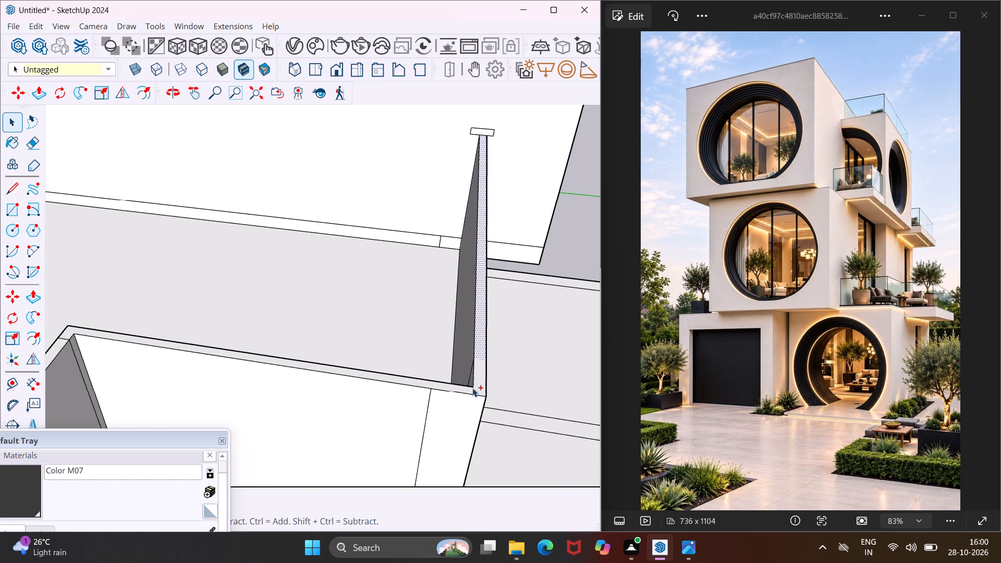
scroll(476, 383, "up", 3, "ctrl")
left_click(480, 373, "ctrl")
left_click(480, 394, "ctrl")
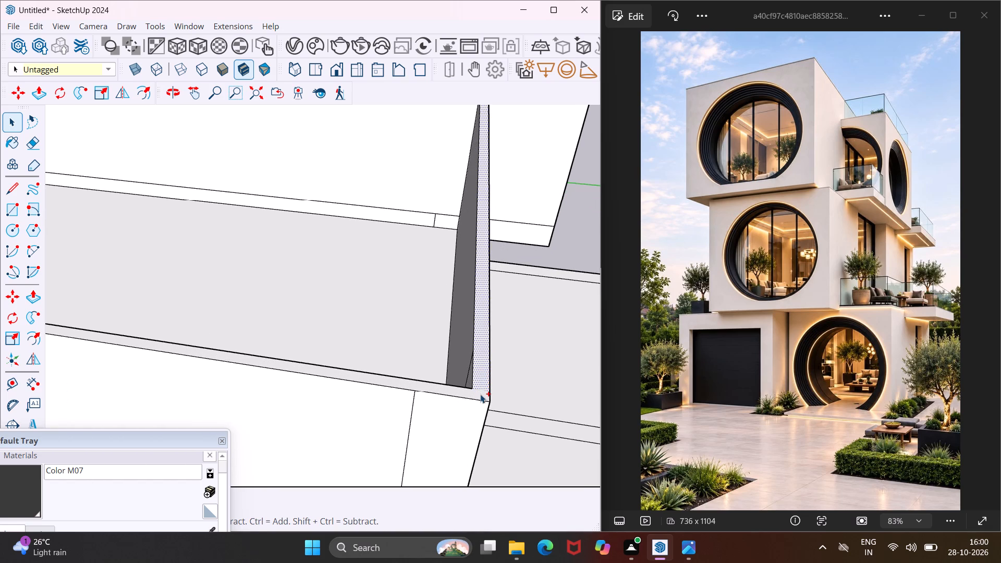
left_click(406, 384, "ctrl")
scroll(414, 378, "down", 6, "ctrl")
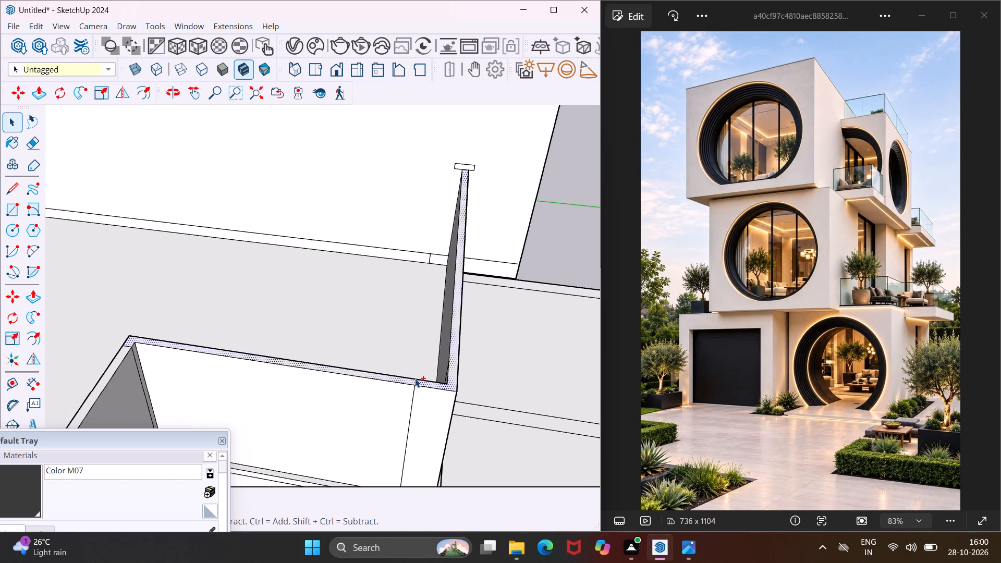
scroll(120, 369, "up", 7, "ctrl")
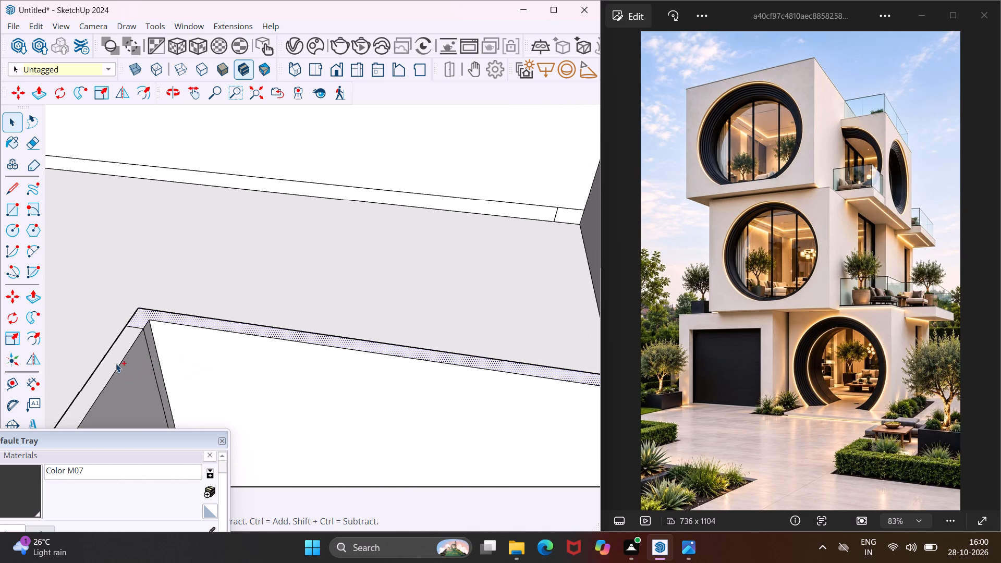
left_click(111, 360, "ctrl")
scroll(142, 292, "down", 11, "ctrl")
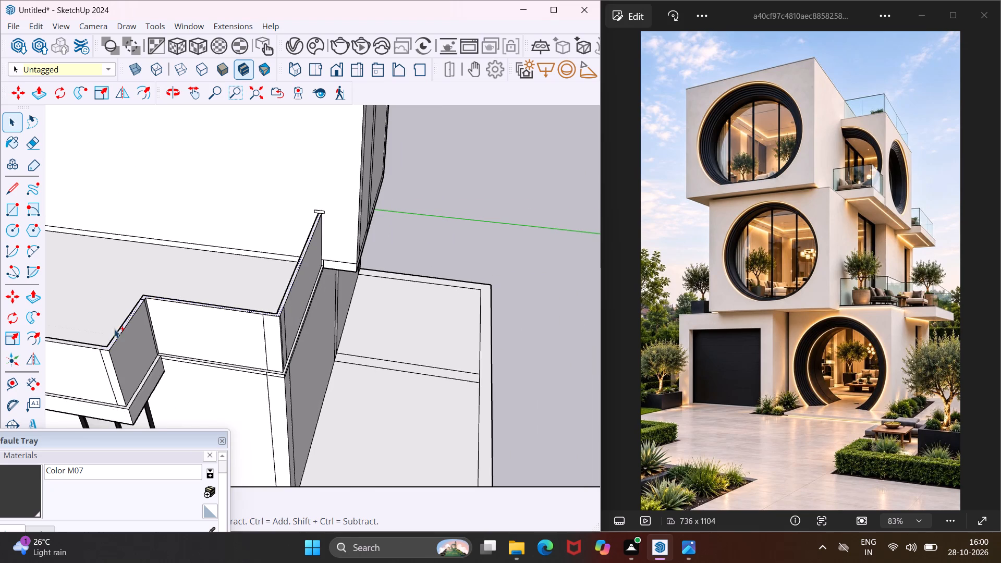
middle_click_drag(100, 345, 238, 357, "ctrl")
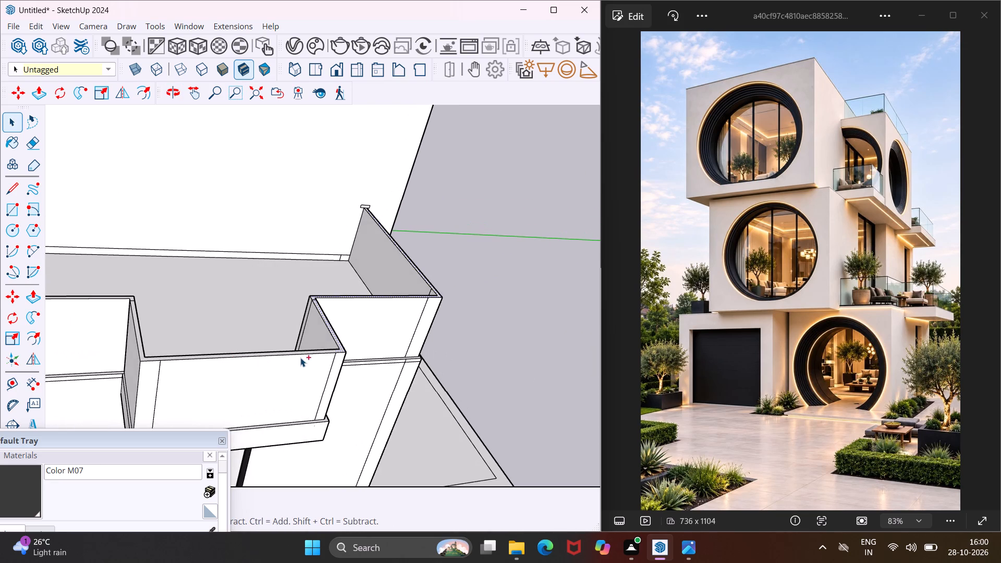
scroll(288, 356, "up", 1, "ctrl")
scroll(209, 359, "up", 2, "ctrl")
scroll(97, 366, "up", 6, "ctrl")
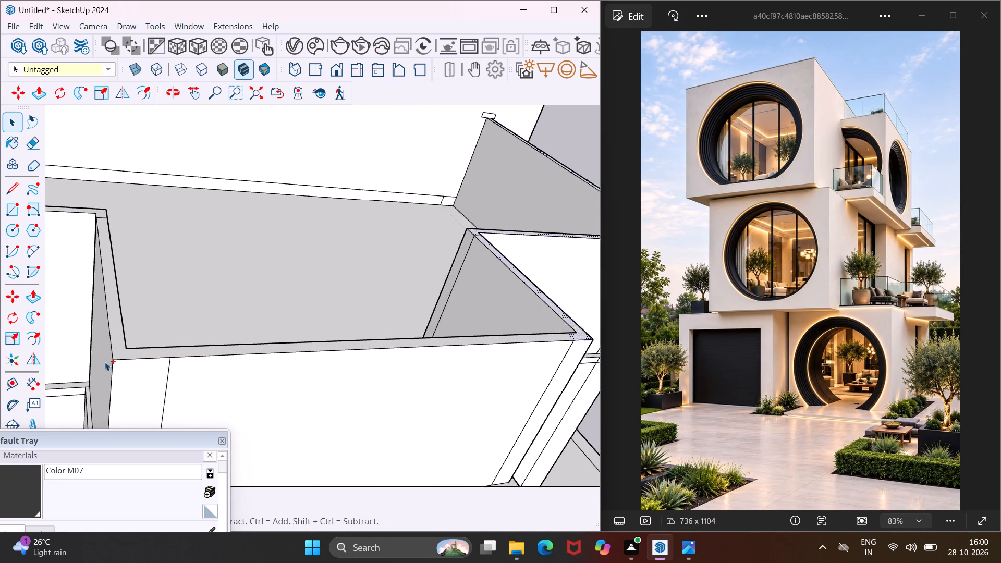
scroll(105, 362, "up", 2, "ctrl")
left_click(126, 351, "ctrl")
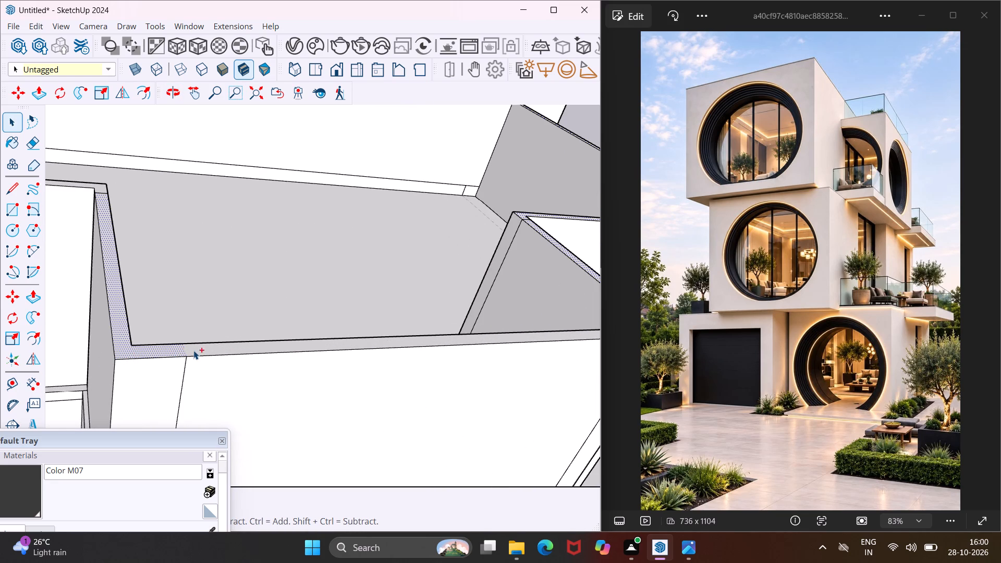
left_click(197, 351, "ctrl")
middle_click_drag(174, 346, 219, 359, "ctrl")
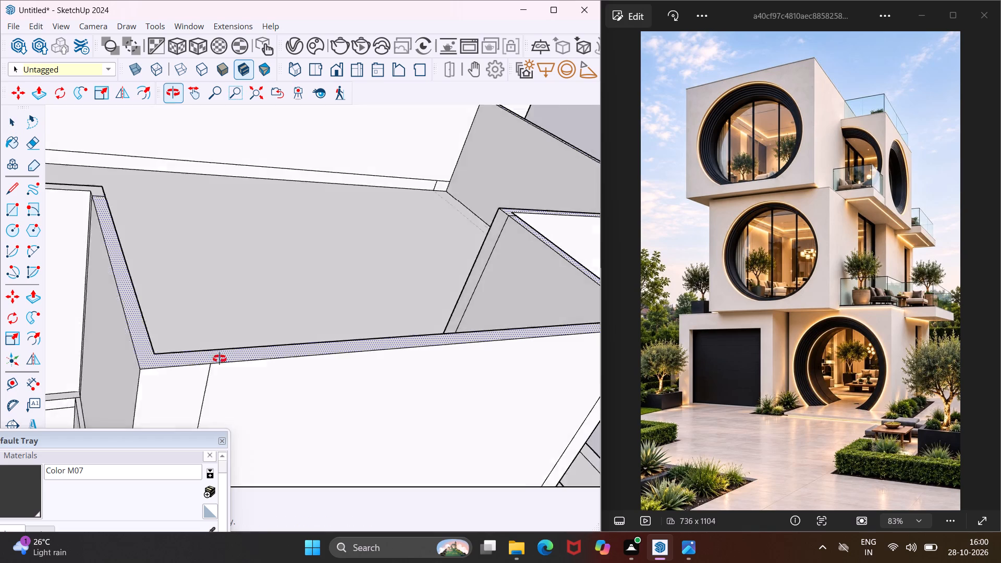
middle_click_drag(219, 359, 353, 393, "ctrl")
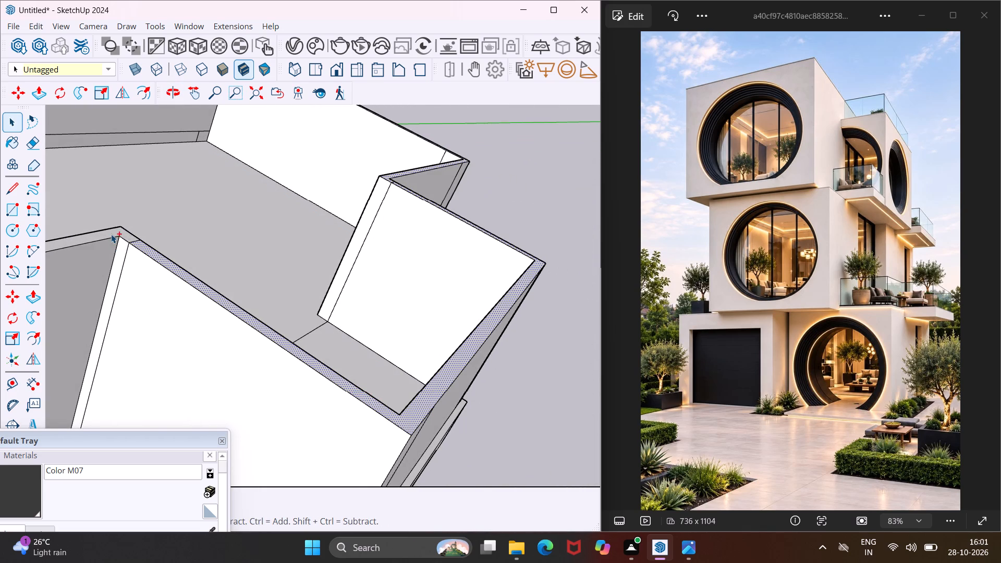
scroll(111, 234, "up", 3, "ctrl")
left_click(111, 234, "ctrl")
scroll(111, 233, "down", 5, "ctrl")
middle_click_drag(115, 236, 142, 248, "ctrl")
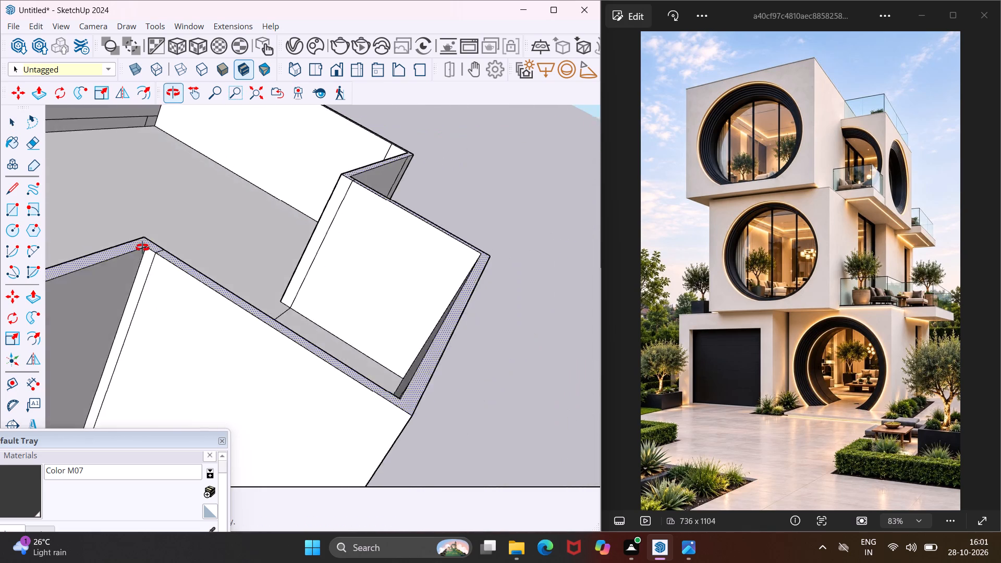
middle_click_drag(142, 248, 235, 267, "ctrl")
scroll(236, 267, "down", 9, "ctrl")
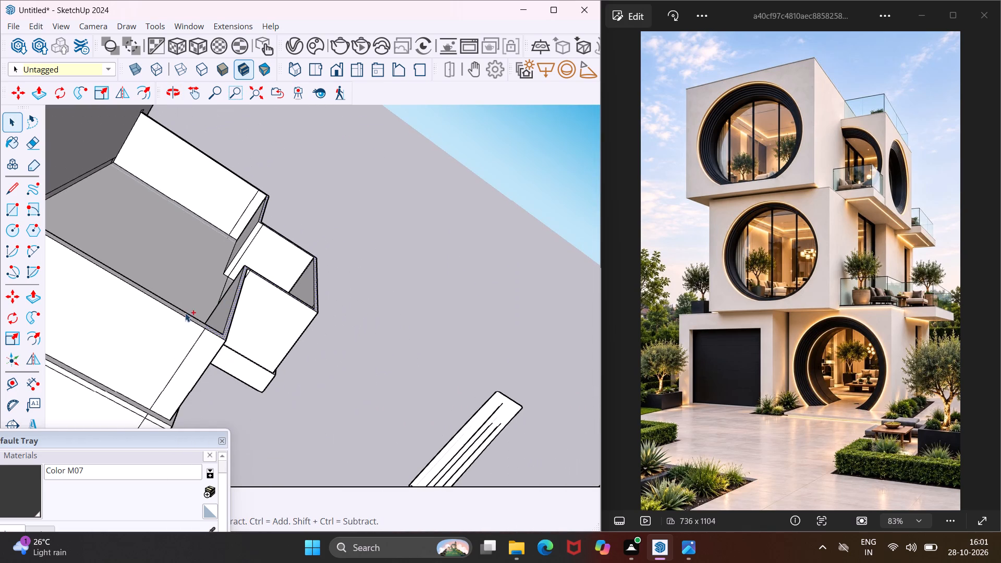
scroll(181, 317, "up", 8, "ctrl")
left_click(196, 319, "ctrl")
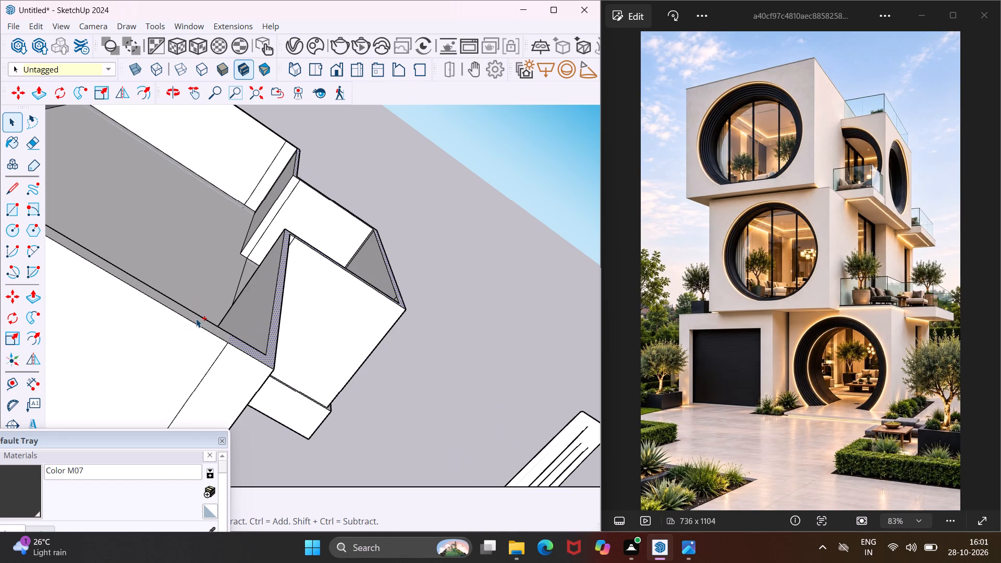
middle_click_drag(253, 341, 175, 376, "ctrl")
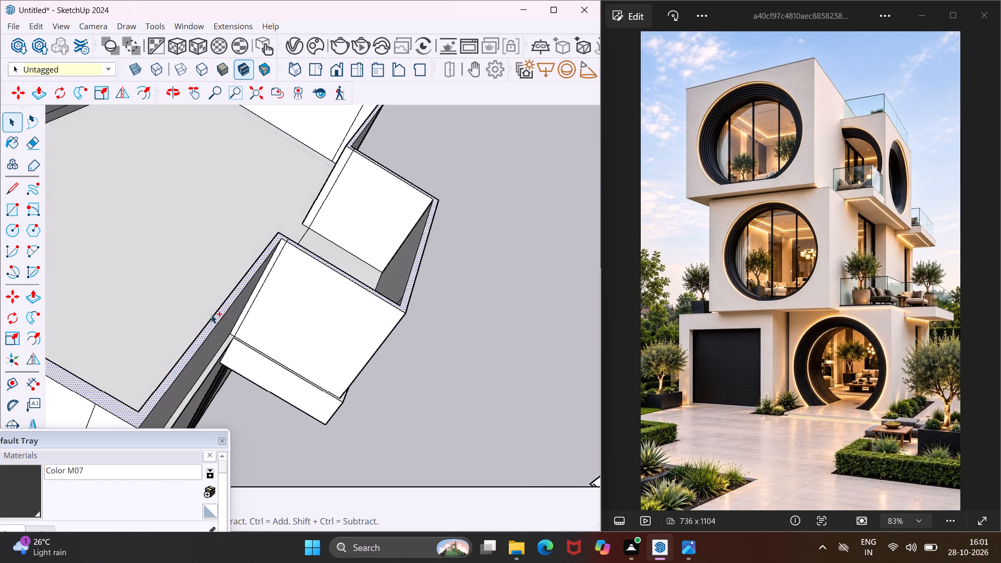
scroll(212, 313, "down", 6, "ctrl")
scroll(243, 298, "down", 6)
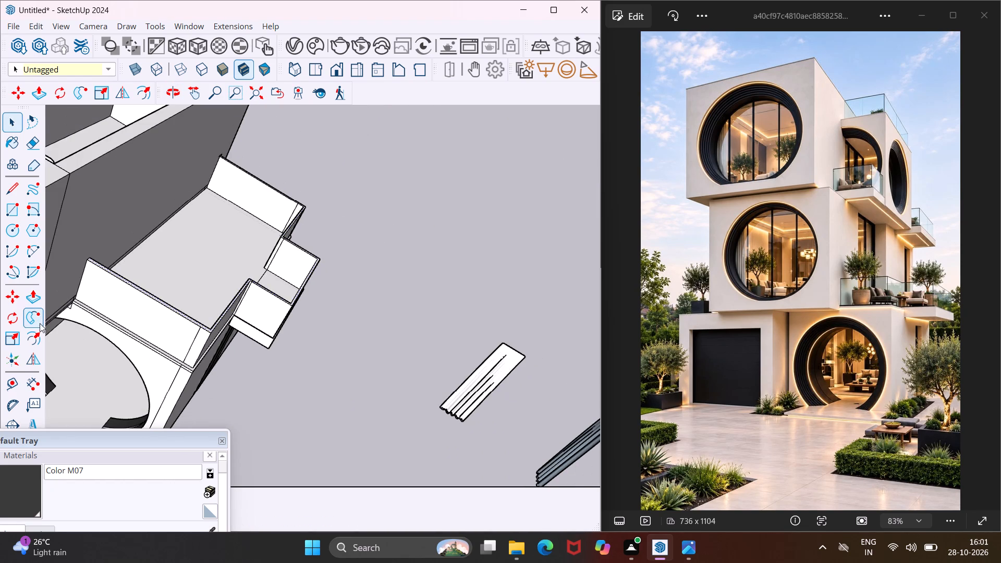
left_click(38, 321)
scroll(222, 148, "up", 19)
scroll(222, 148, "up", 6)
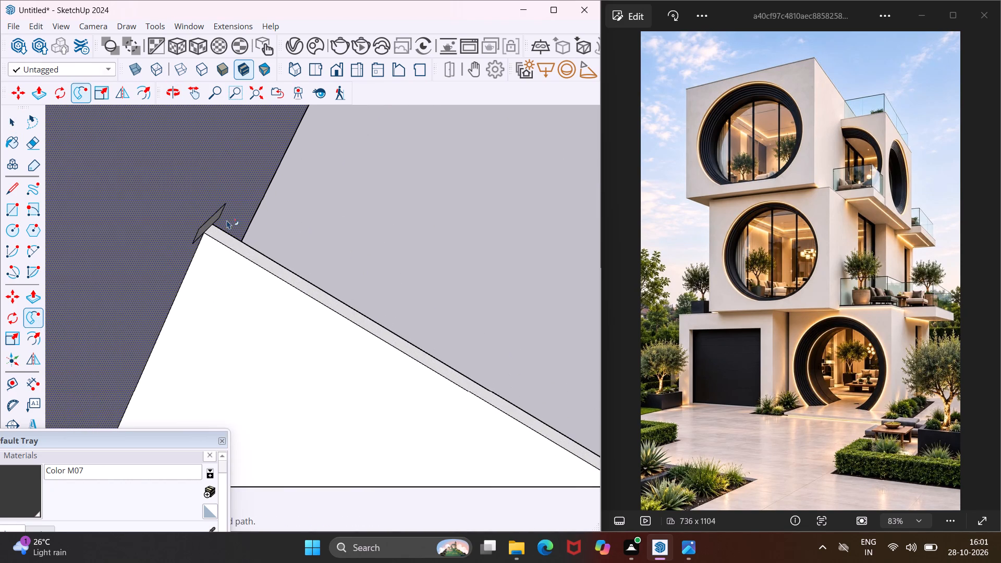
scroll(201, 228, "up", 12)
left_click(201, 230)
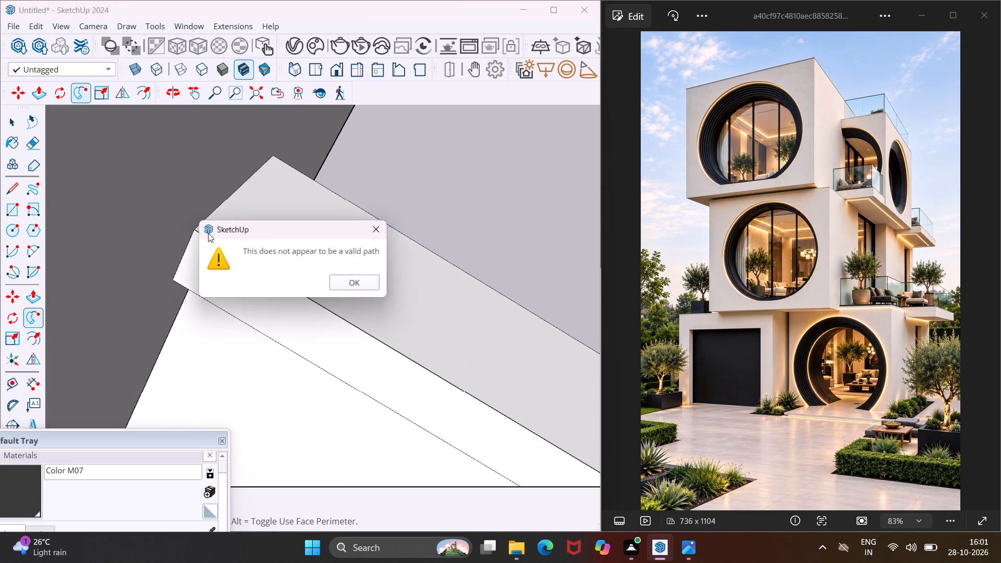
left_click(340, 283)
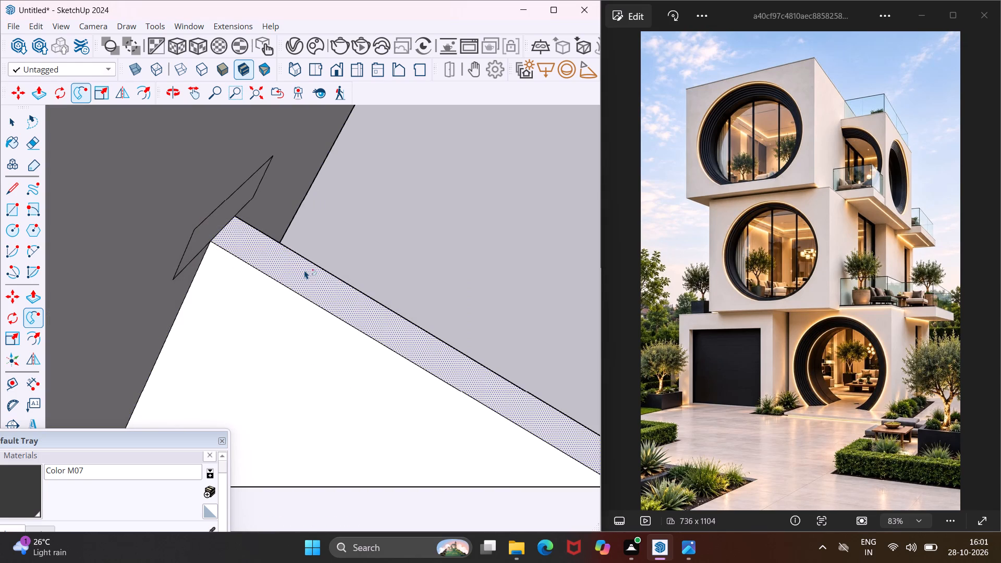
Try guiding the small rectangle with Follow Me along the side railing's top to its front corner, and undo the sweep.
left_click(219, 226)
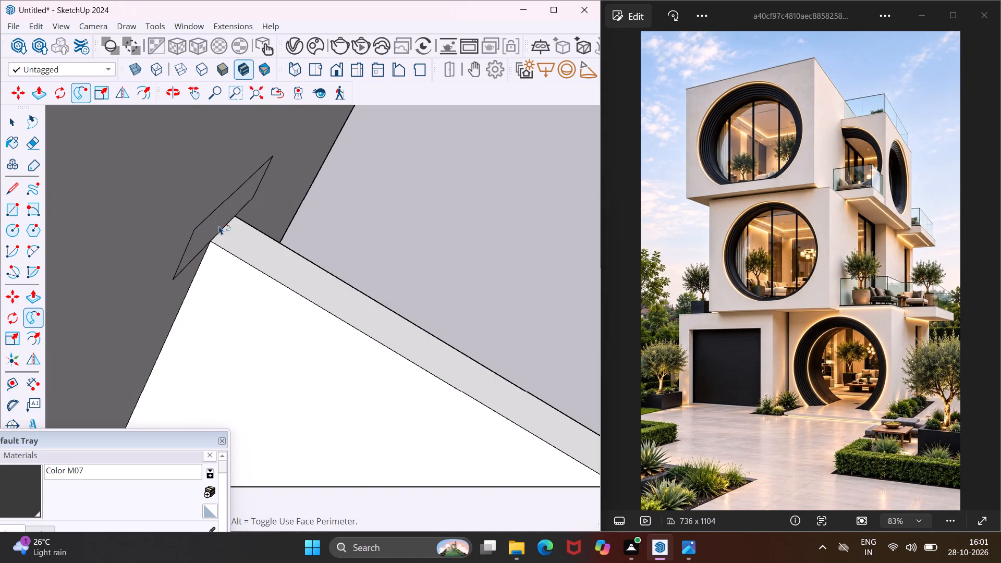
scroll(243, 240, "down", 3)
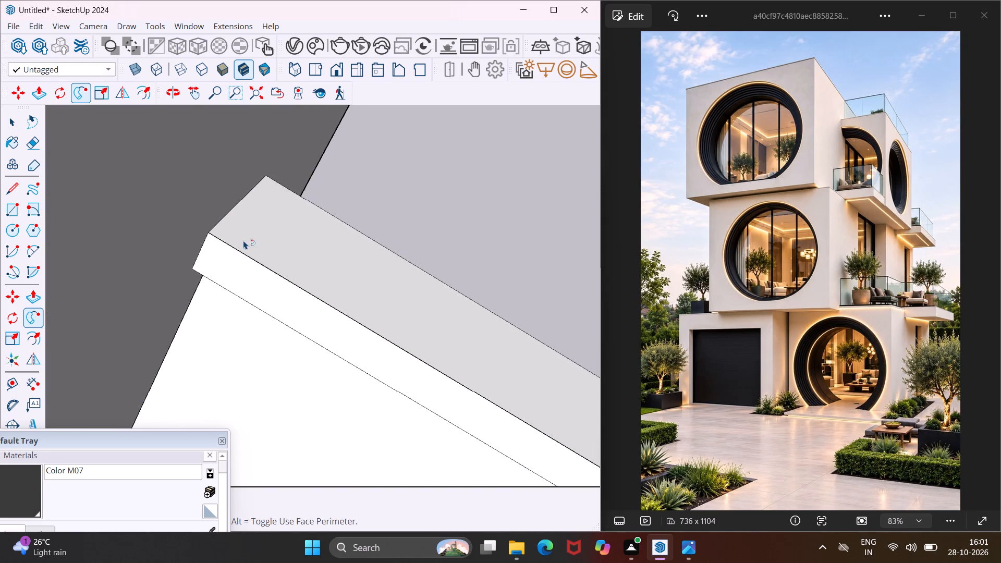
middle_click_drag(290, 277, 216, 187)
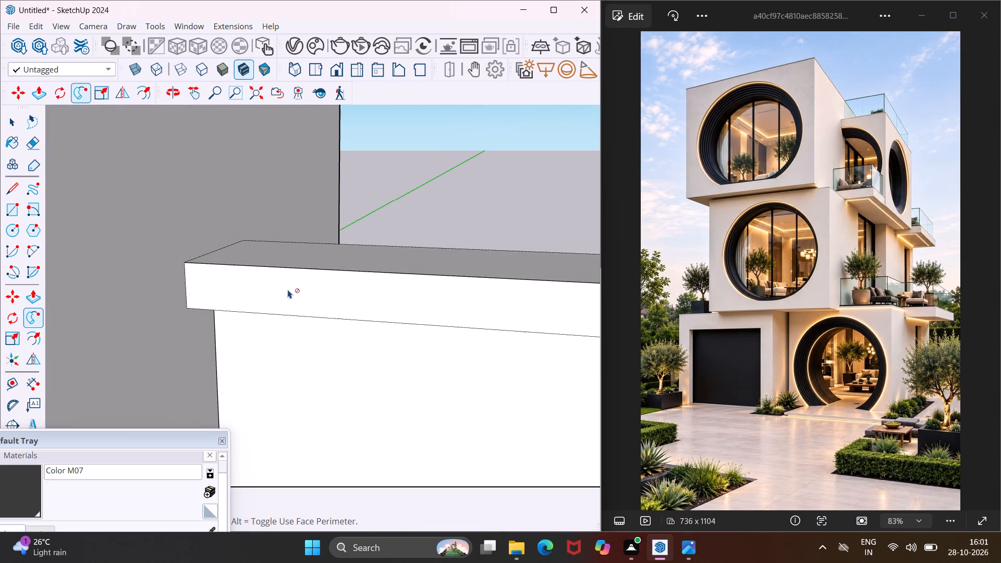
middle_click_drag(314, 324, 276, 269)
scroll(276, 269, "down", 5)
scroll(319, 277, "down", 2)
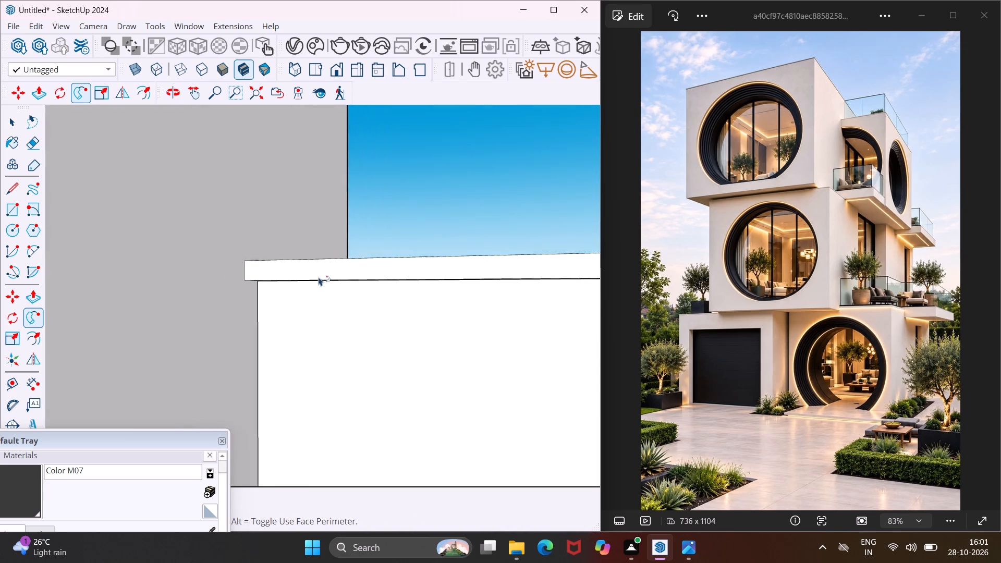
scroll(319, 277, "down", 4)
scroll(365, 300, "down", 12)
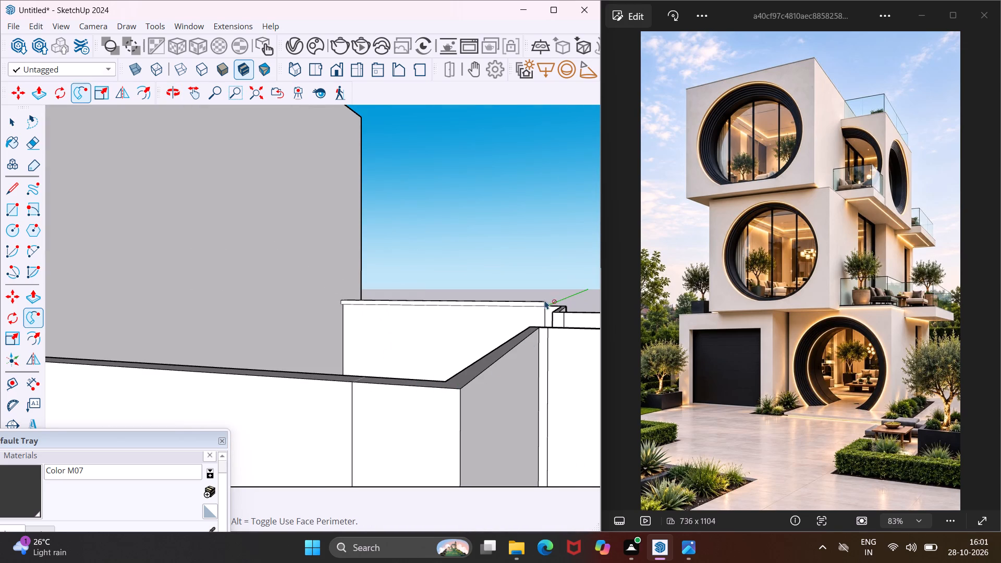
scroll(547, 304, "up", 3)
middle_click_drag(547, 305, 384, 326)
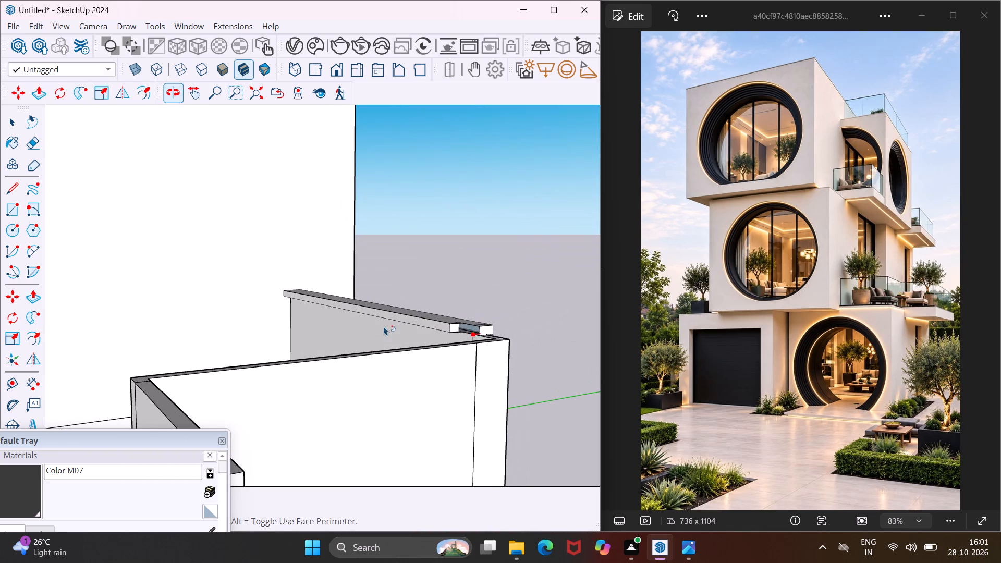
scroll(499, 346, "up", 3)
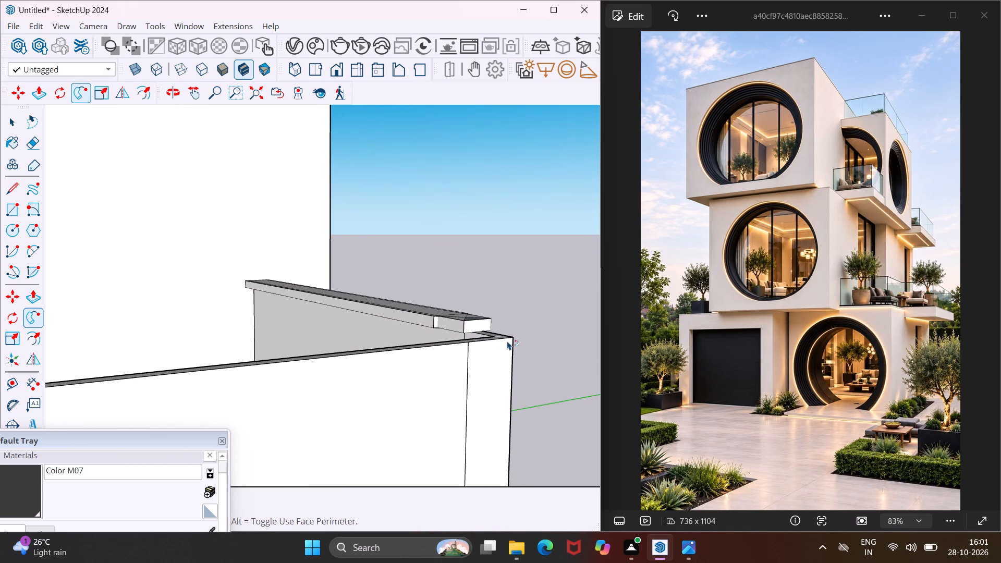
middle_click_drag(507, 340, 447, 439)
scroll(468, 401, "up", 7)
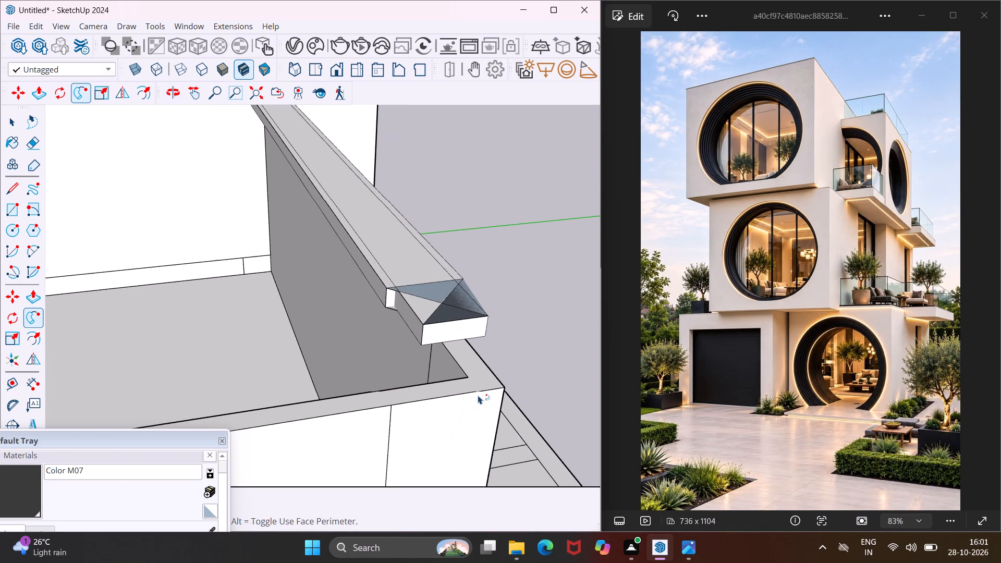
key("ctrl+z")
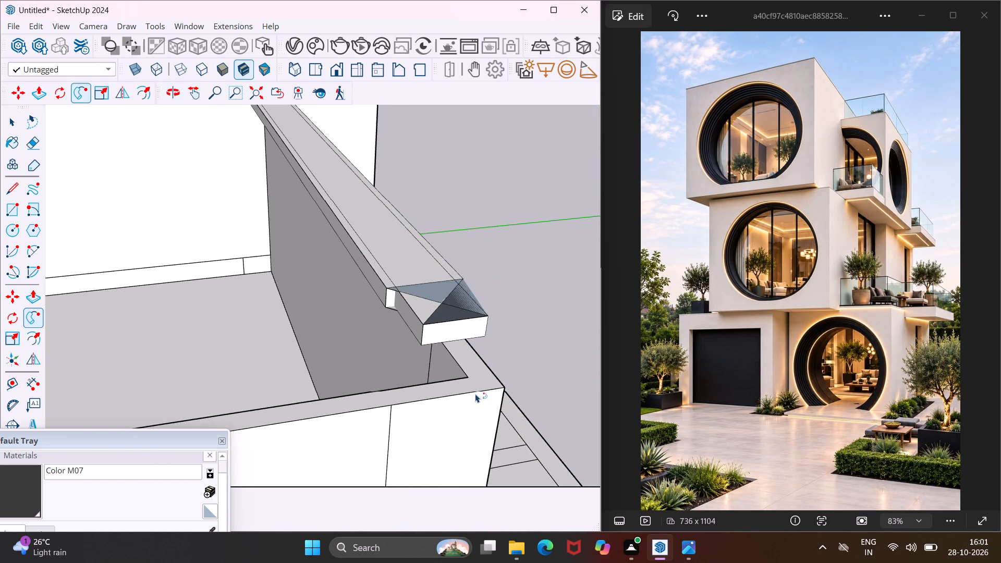
Offset the top face of the side railing outward to form a cap outline slightly wider than the railing.
scroll(413, 386, "down", 5)
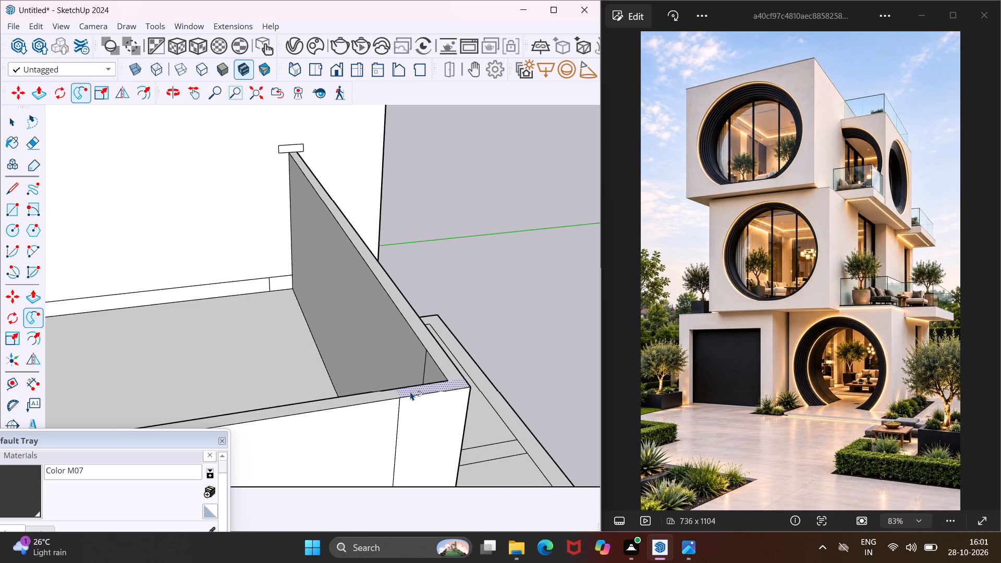
key("Escape")
key("space")
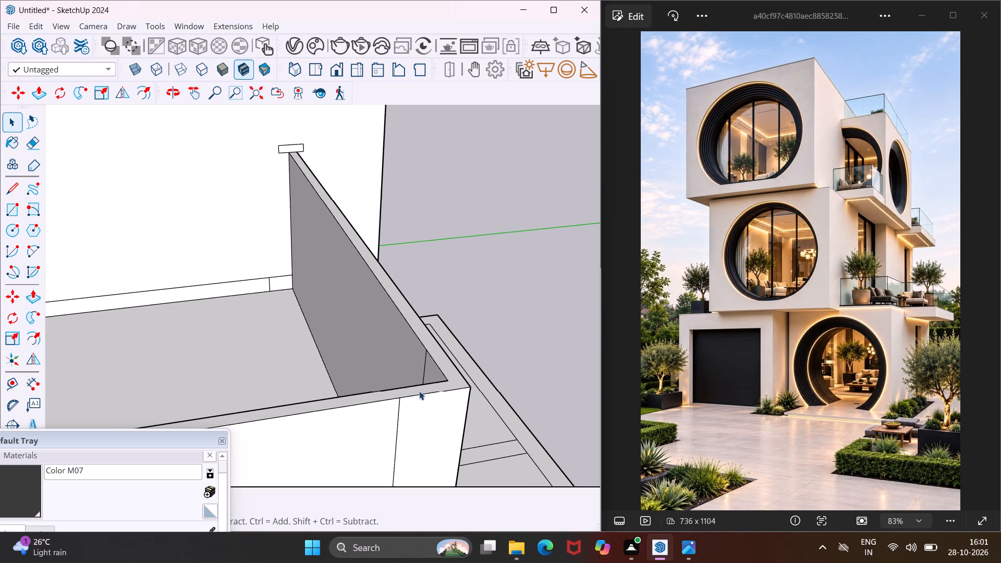
scroll(310, 177, "down", 1)
scroll(310, 177, "up", 4)
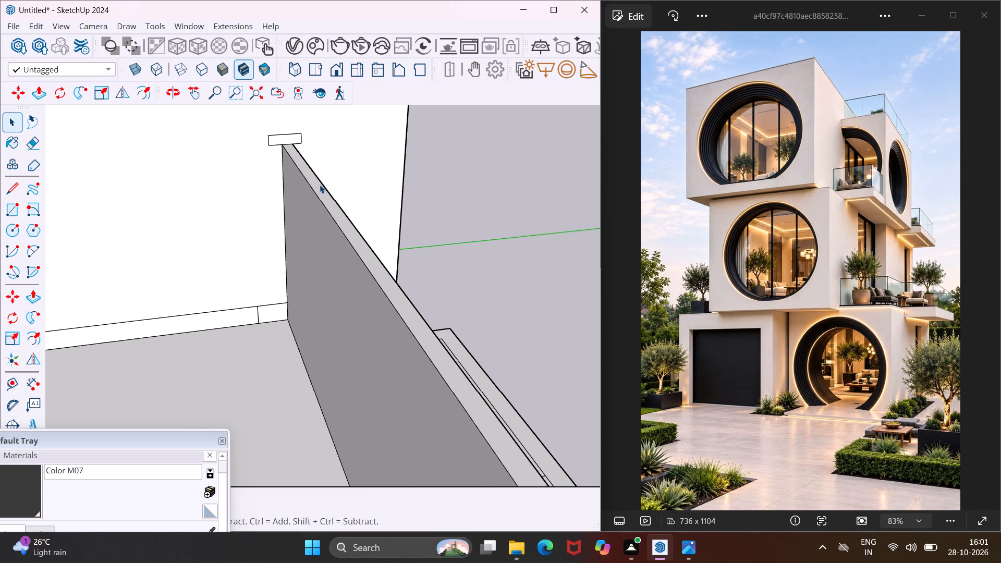
left_click(319, 184)
middle_click_drag(319, 185, 211, 211)
scroll(162, 210, "up", 1)
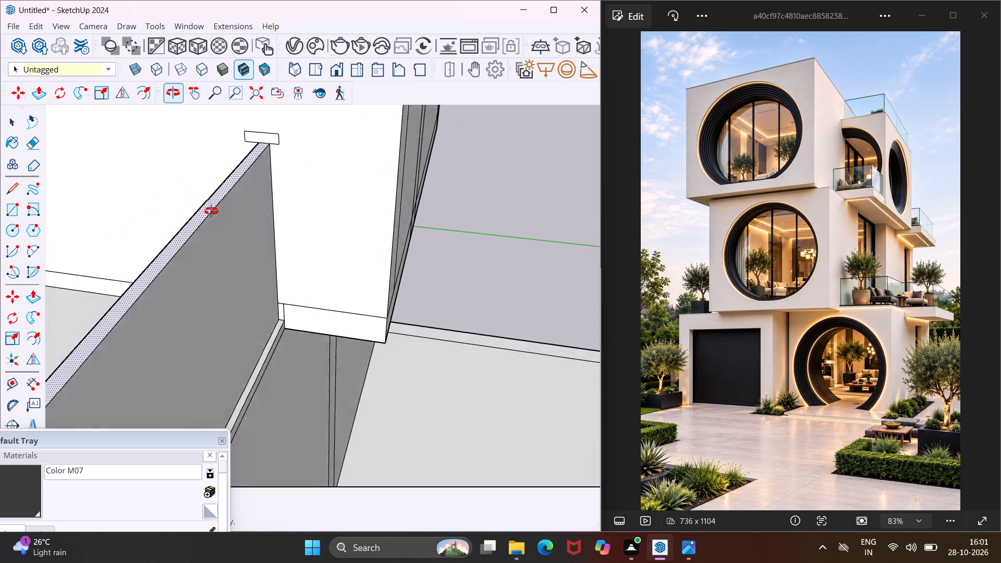
middle_click_drag(211, 211, 255, 225)
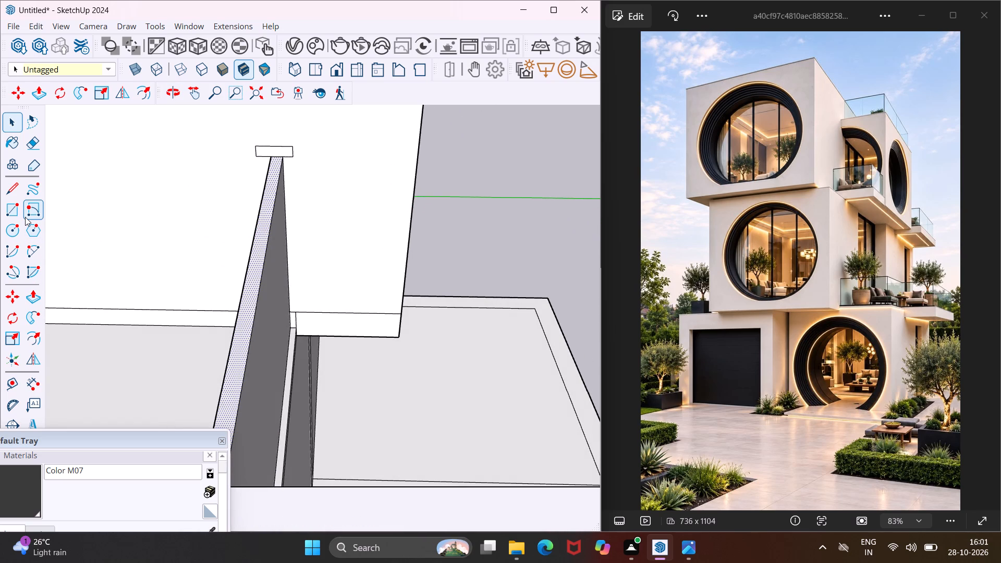
left_click(33, 348)
scroll(237, 353, "up", 4)
left_click(226, 345)
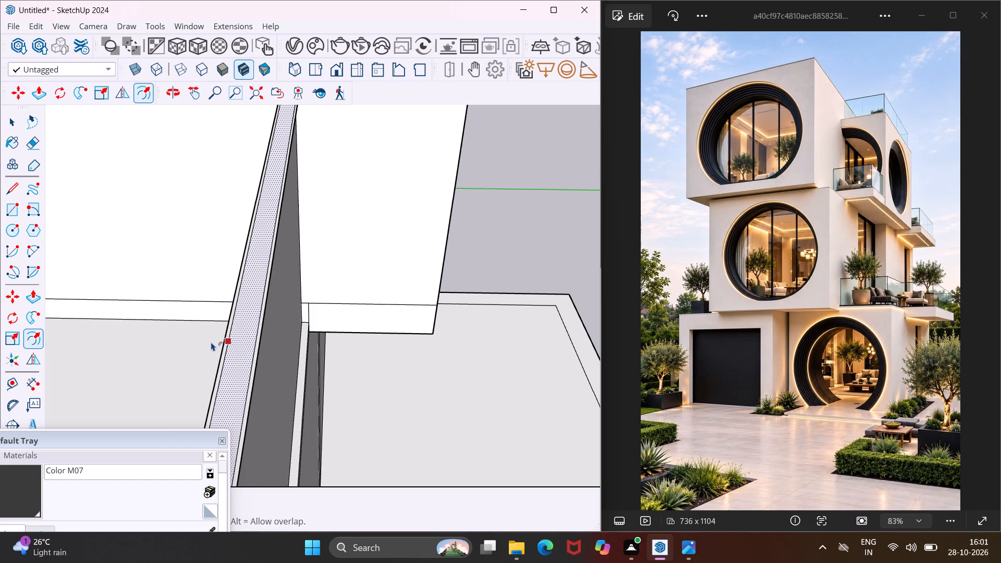
key("ctrl+z")
left_click(224, 349)
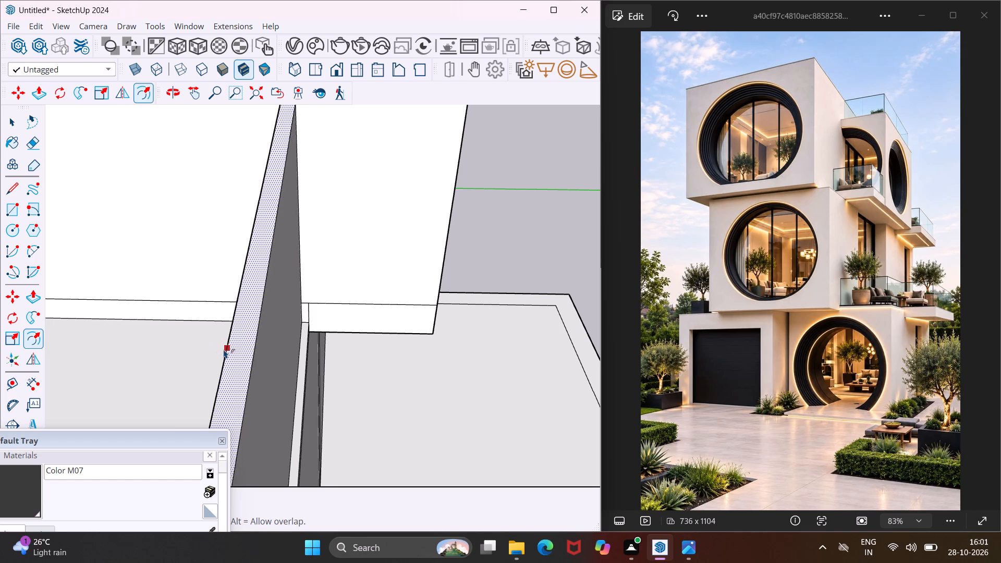
left_click(216, 349)
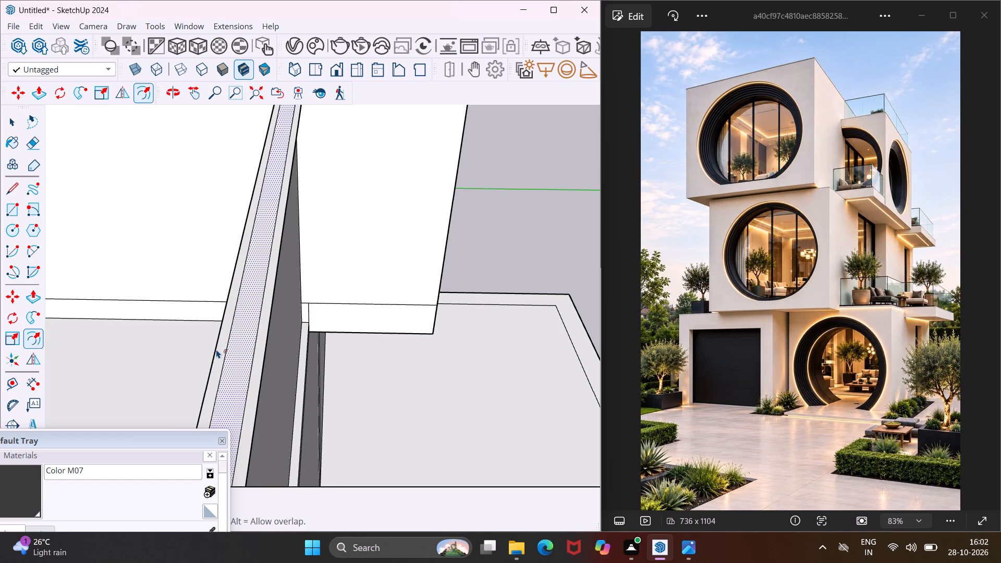
Offset the short top face at the side railing's front end outward to meet the side strip's offset corner.
scroll(230, 330, "down", 9)
middle_click_drag(235, 320, 235, 316)
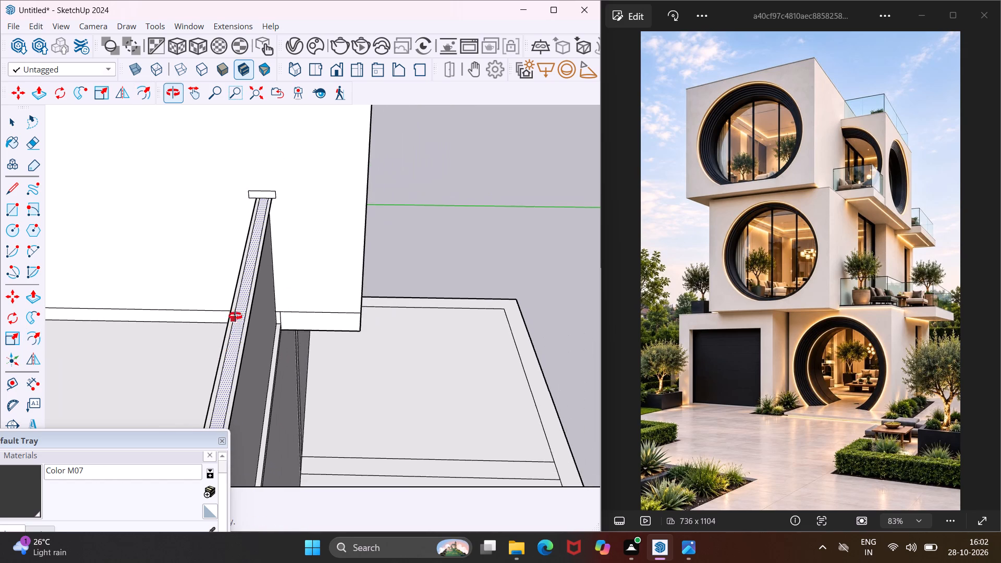
middle_click_drag(235, 316, 262, 217)
scroll(262, 217, "up", 1)
middle_click_drag(284, 215, 316, 363)
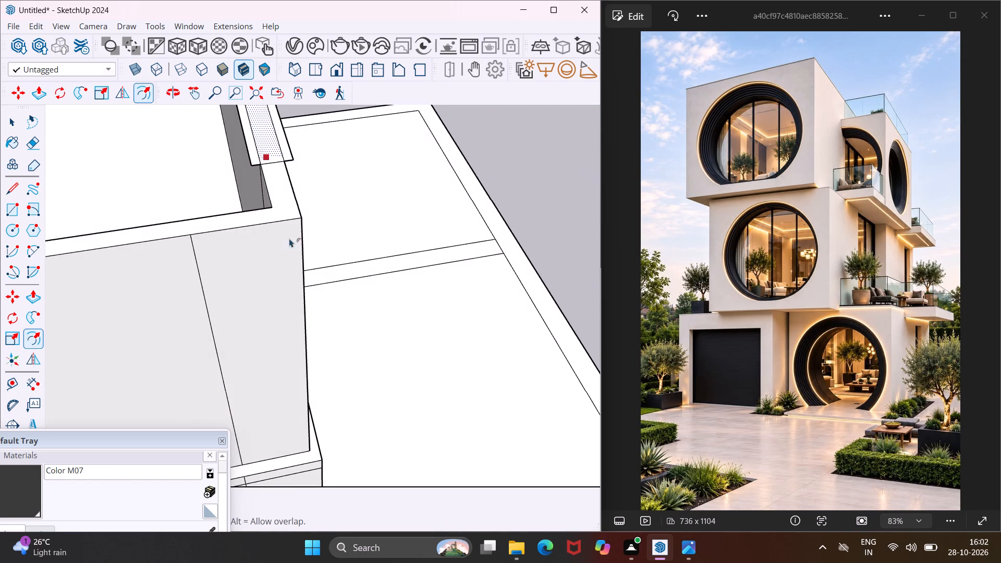
key("Escape")
left_click(268, 187)
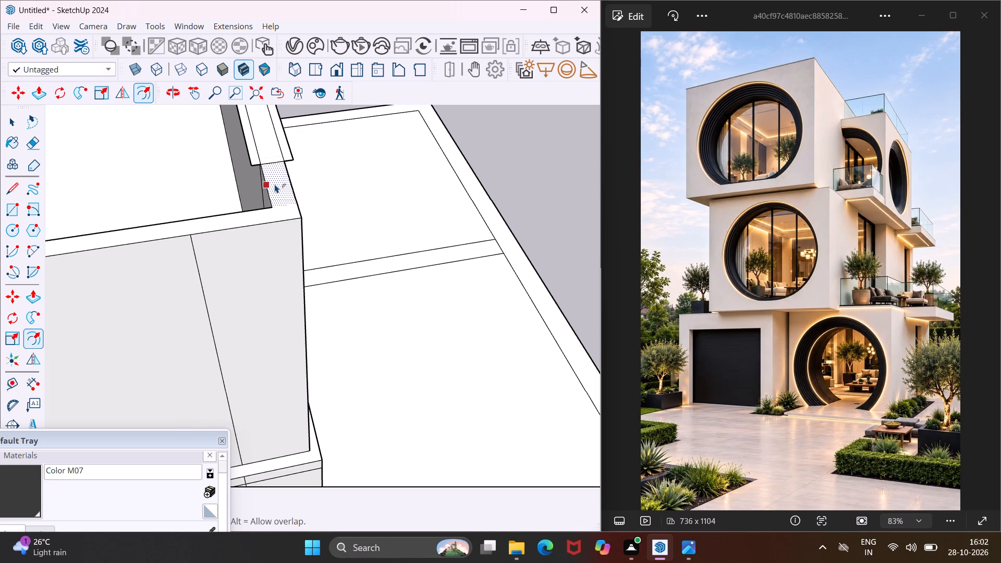
left_click(275, 184)
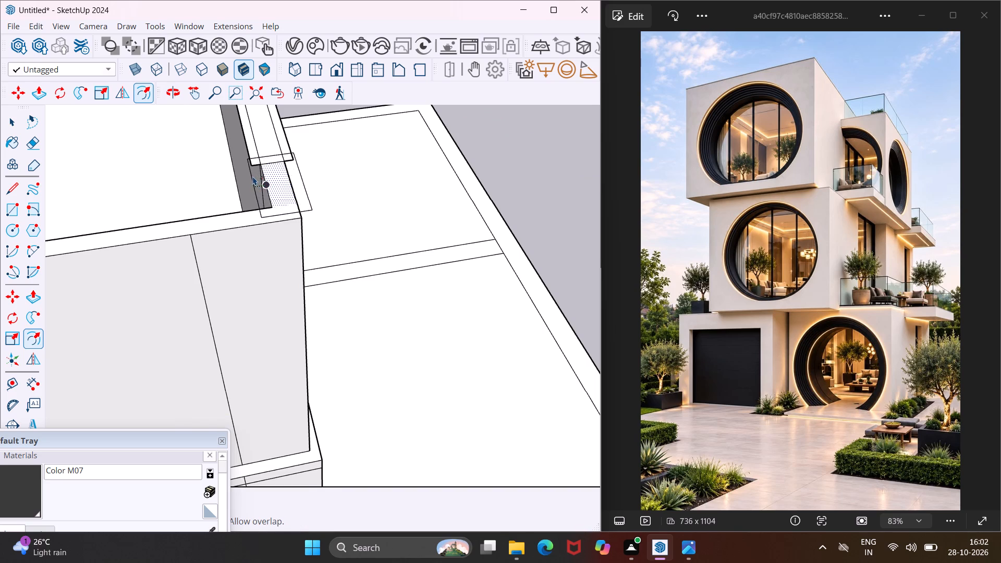
middle_click_drag(253, 176, 356, 221)
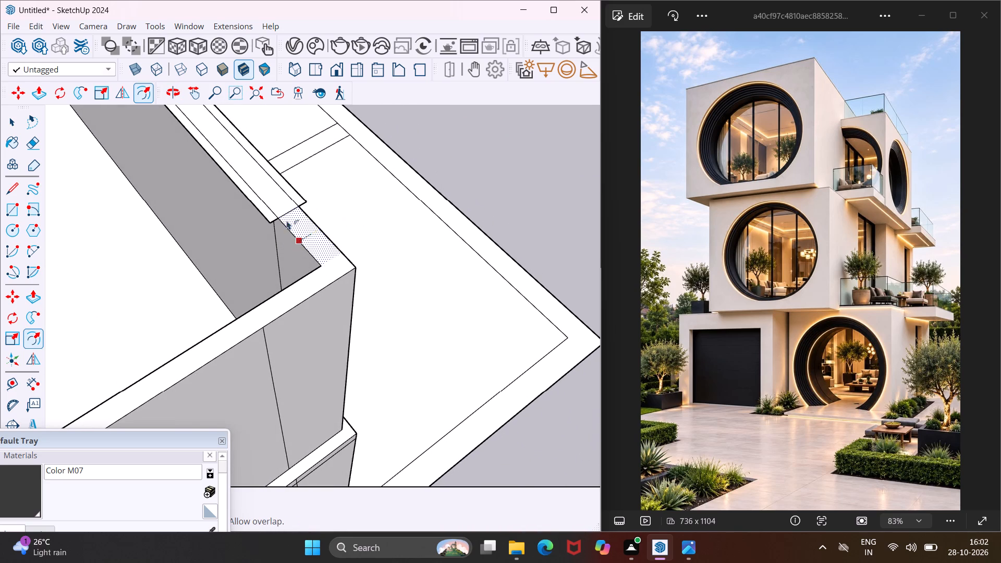
scroll(273, 219, "up", 4)
left_click(270, 221)
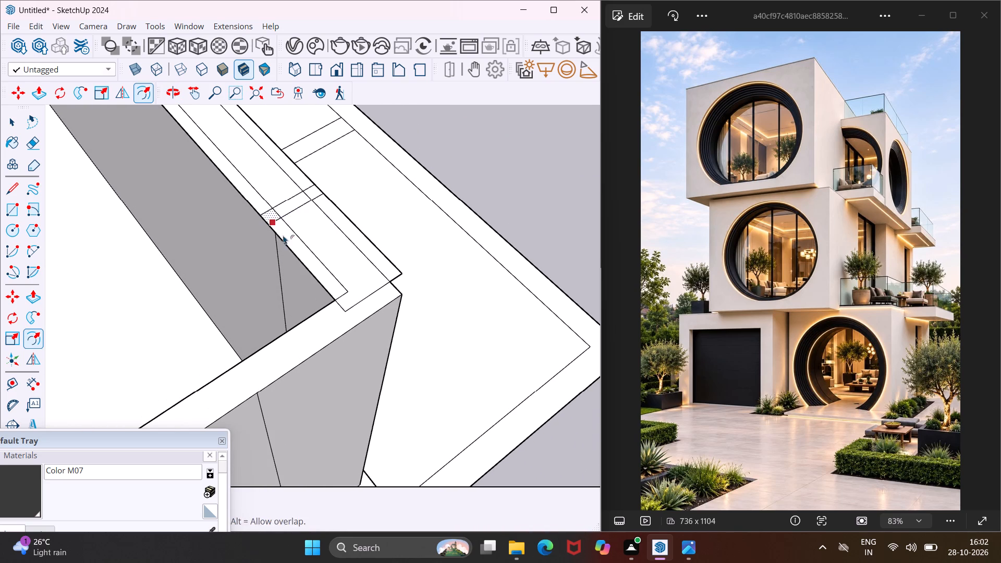
Offset the front railing's short corner face and the adjoining long top strip outward with the same overhang.
left_click(314, 330)
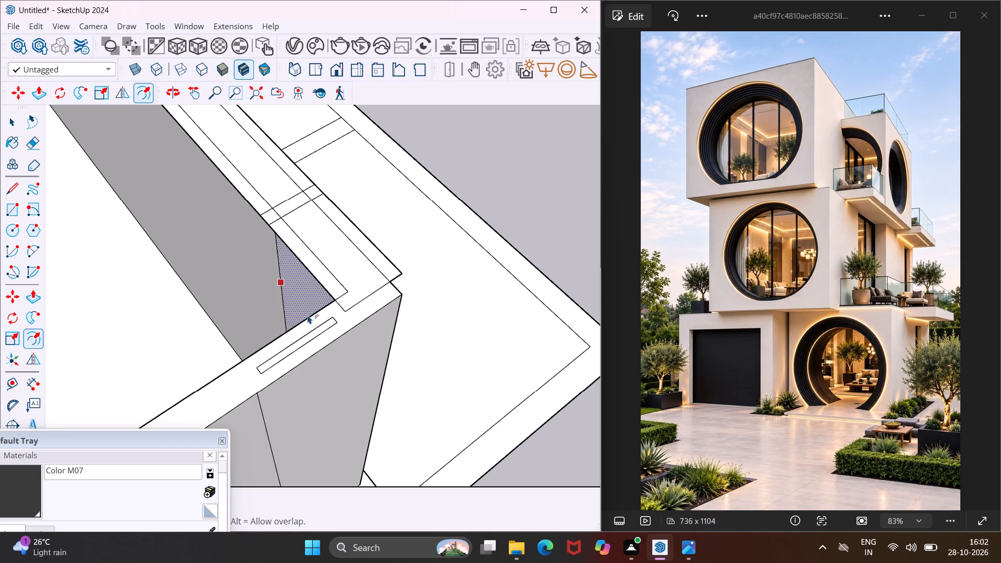
key("ctrl+z")
left_click(316, 327)
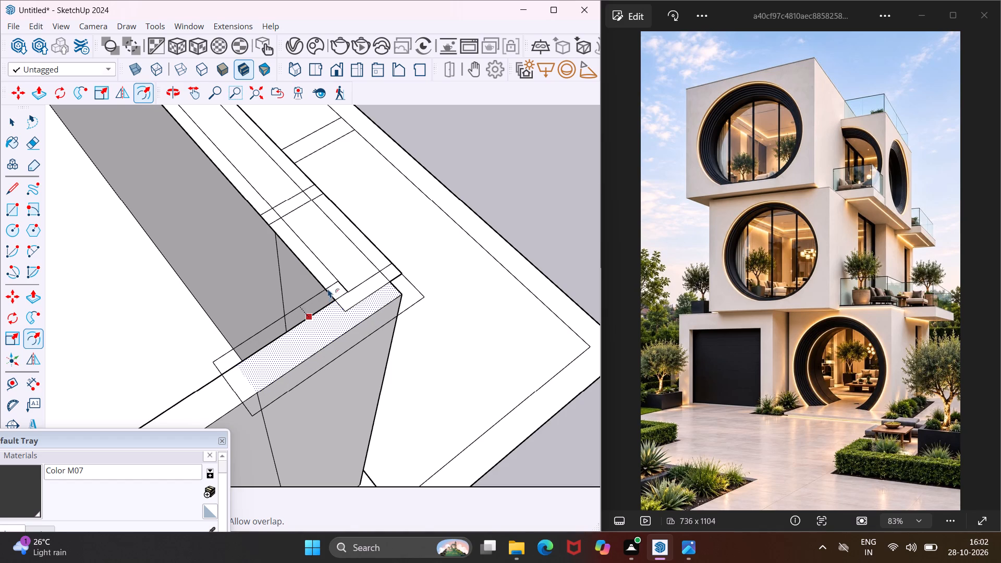
left_click(328, 289)
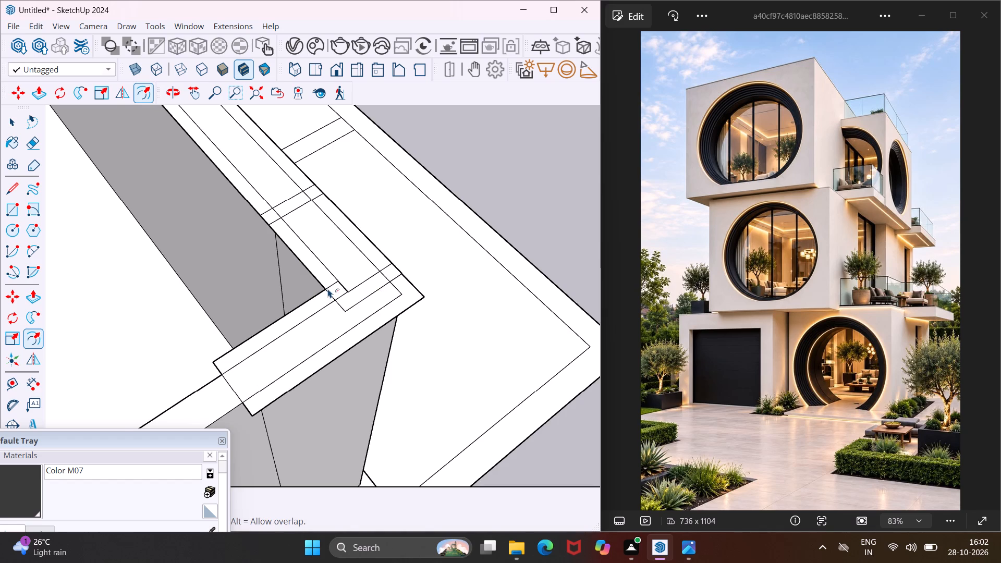
scroll(328, 289, "down", 5)
scroll(258, 368, "up", 3)
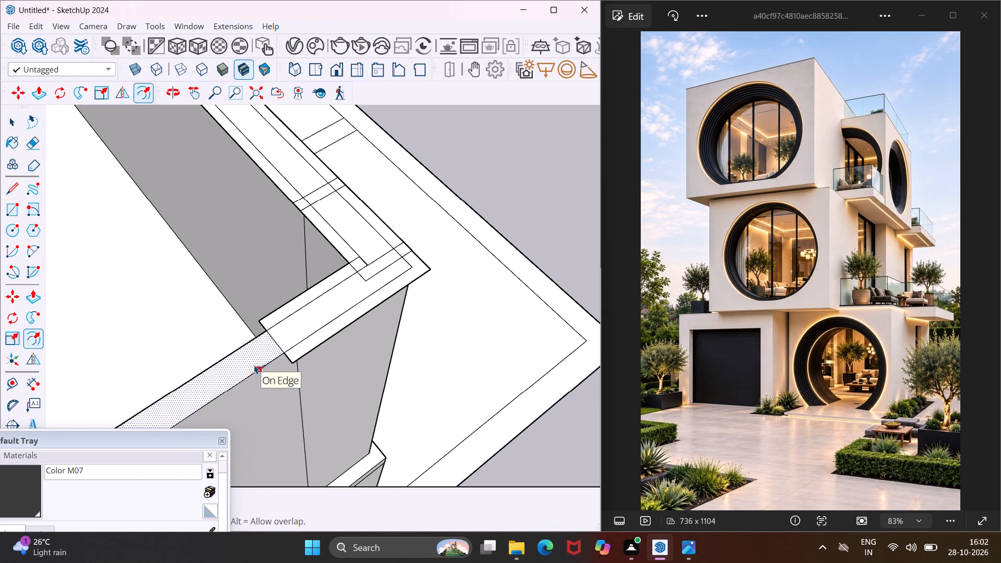
left_click(254, 365)
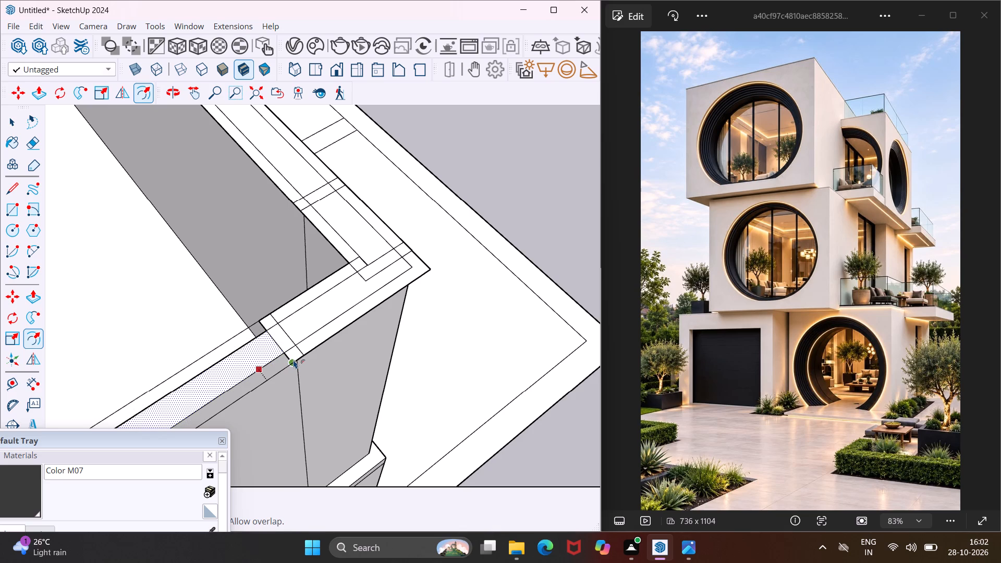
left_click(294, 360)
Offset the top face of the canopy's near side railing outward to the existing cap outline's corner.
scroll(274, 310, "down", 19)
scroll(272, 303, "down", 5)
scroll(215, 360, "up", 6)
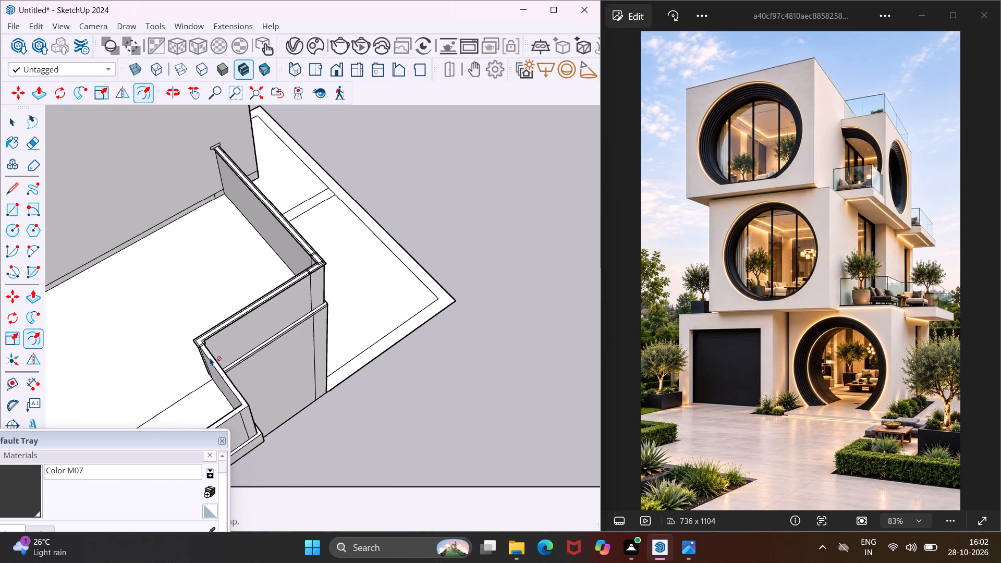
scroll(210, 357, "up", 10)
scroll(195, 331, "up", 15)
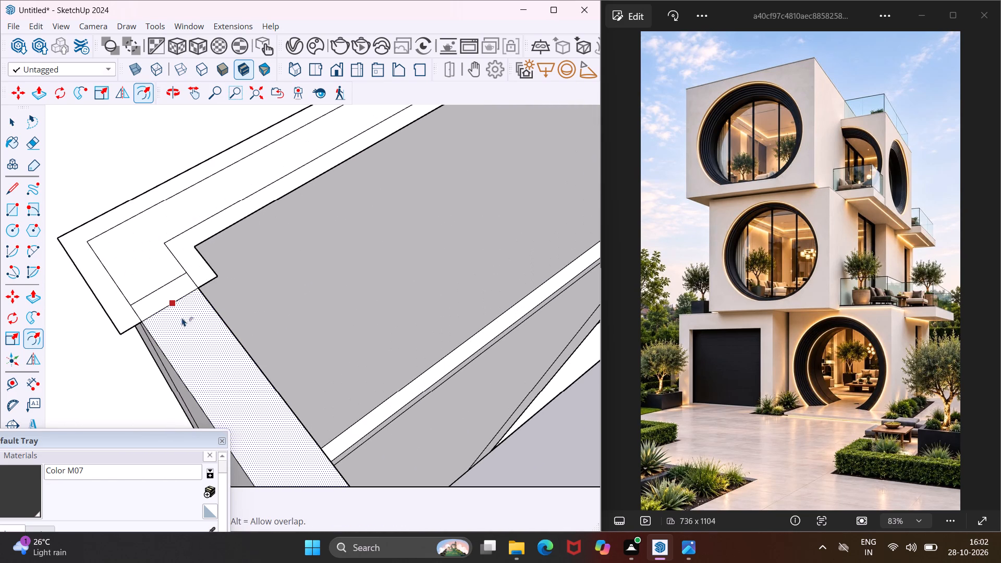
left_click(210, 310)
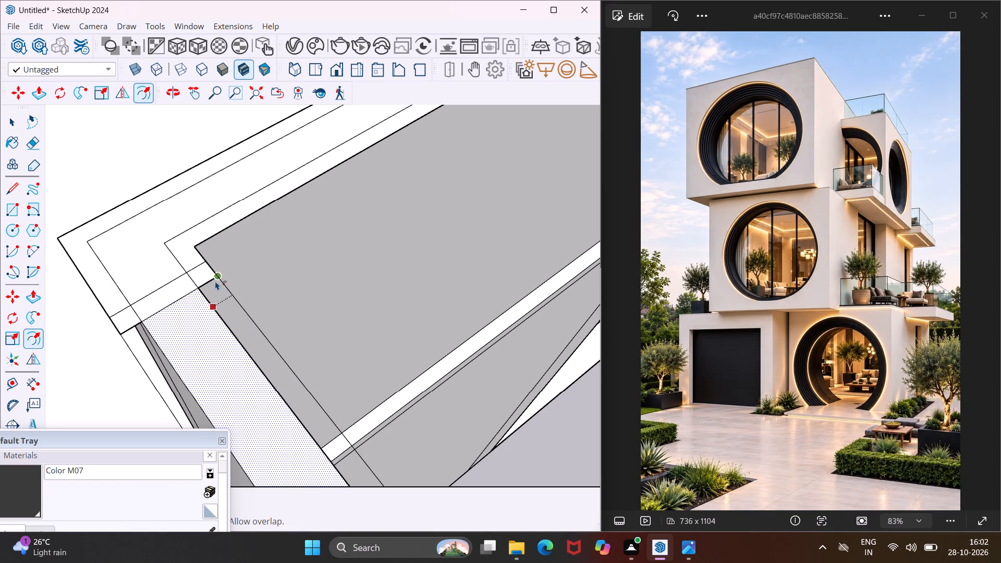
left_click(218, 277)
Offset the top face of the canopy's front railing outward to the near side's offset corner.
scroll(223, 236, "down", 19)
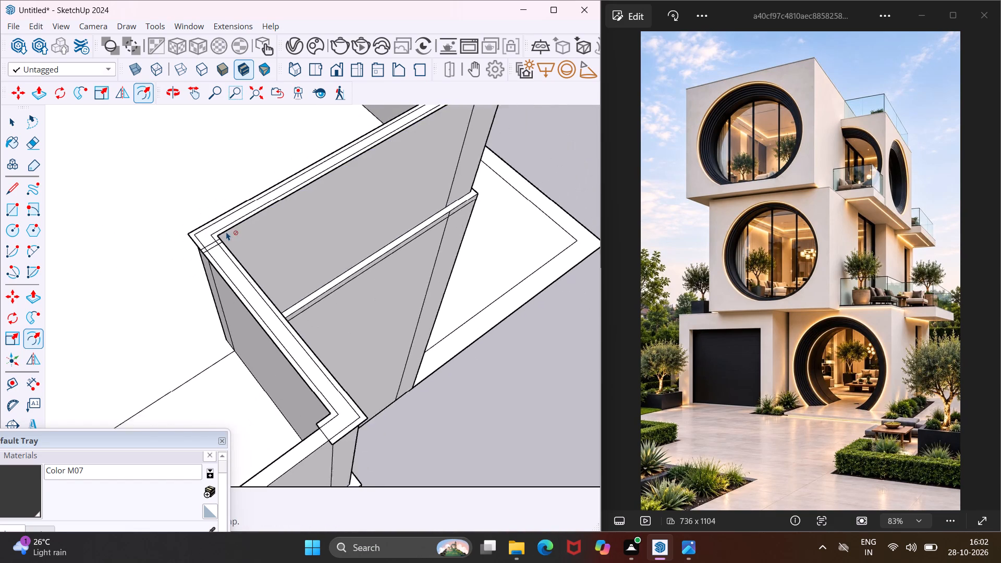
scroll(226, 231, "down", 6)
scroll(236, 328, "up", 9)
scroll(278, 301, "up", 2)
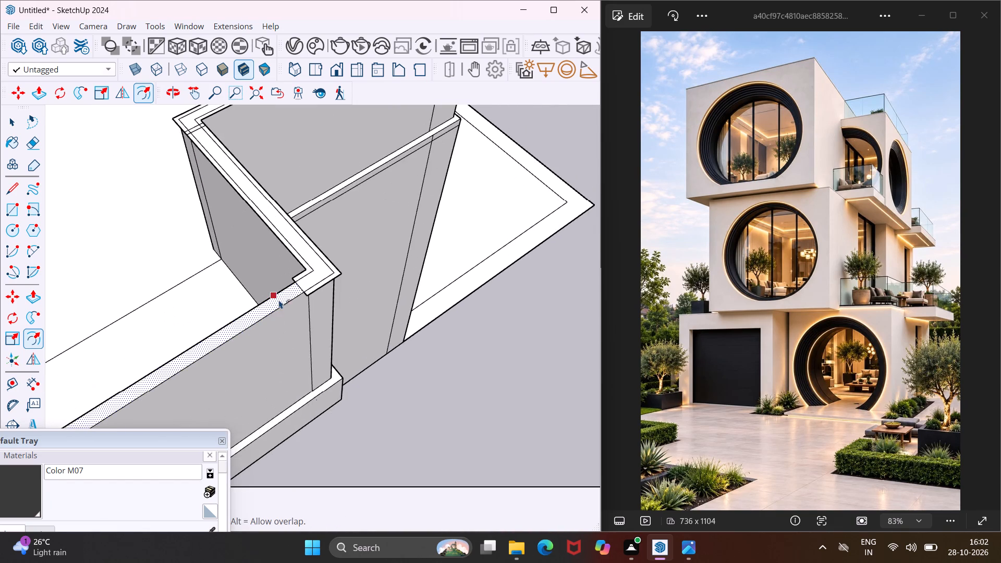
scroll(279, 300, "up", 11)
left_click(298, 267)
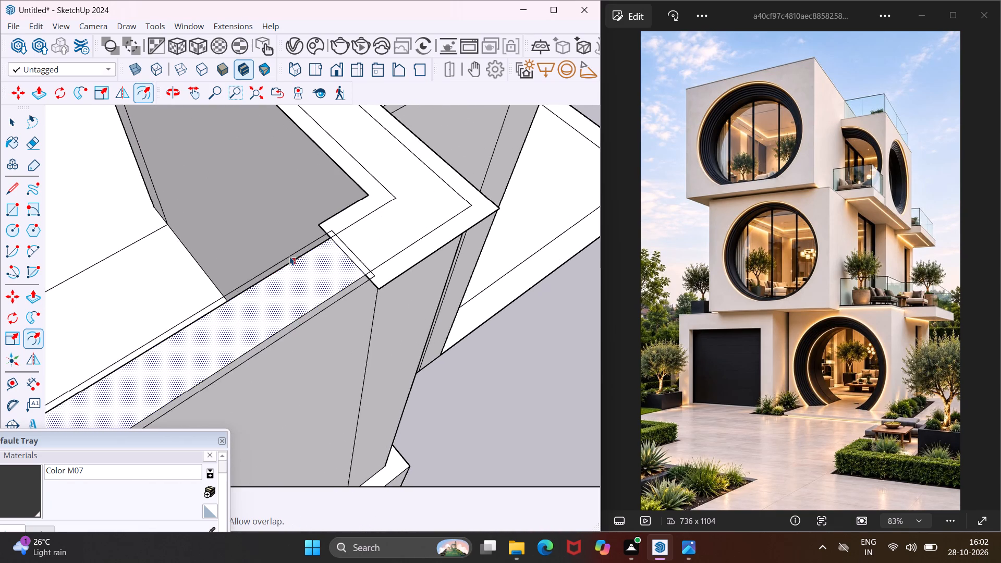
left_click(318, 227)
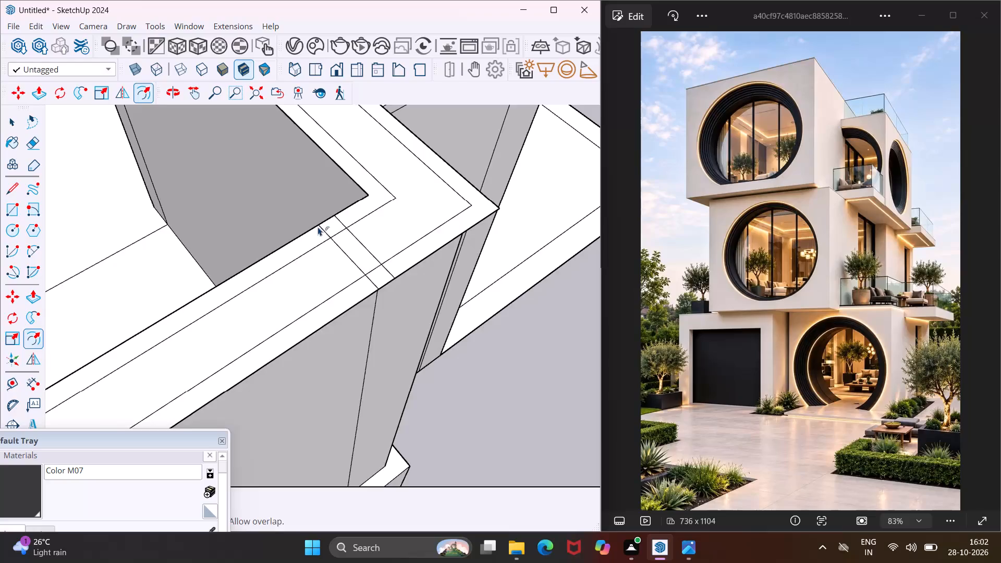
Offset the top face around the canopy's far front corner and far side outward to match the front outline.
scroll(327, 212, "down", 12)
middle_click_drag(251, 279, 401, 245)
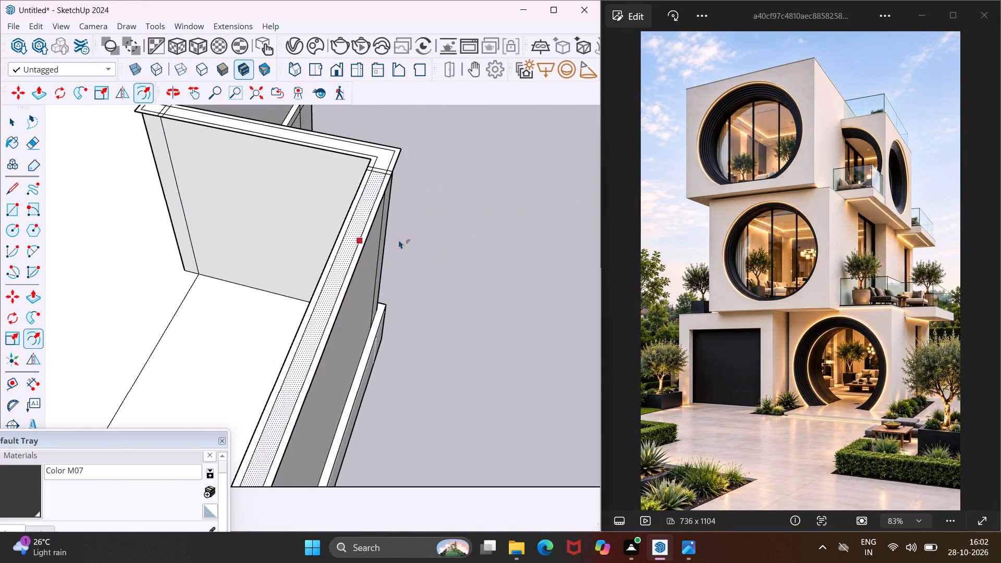
scroll(393, 229, "down", 6)
scroll(326, 361, "up", 10)
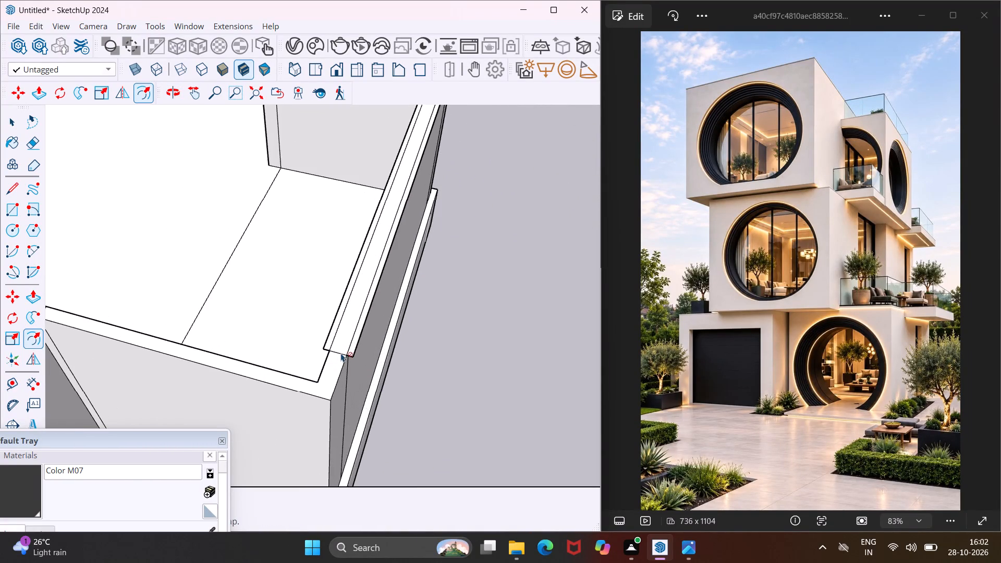
scroll(341, 353, "up", 12)
left_click(351, 370)
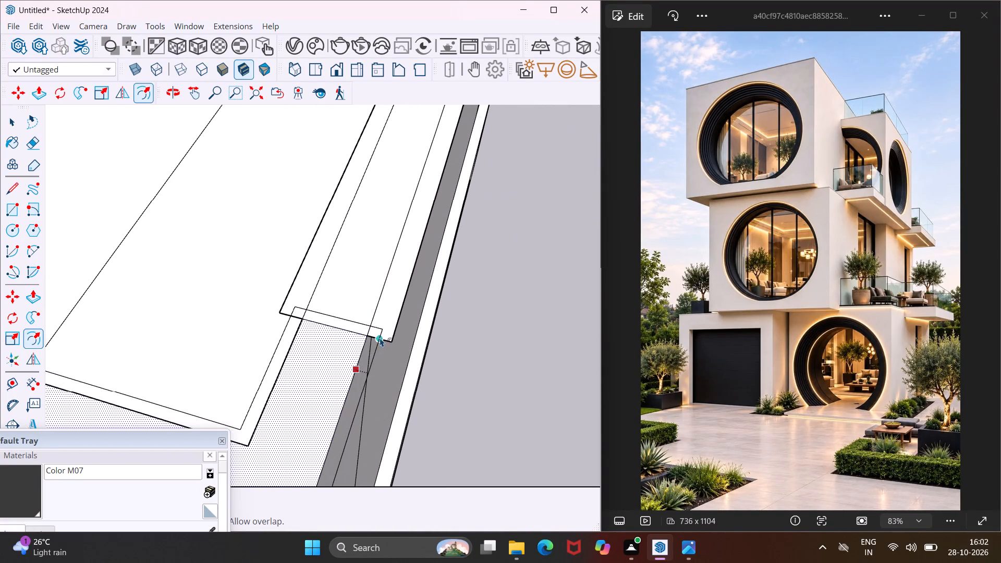
left_click(390, 341)
Offset the roof railing's top face beyond the canopy's far side outward to the existing outline's corner.
scroll(387, 320, "down", 10)
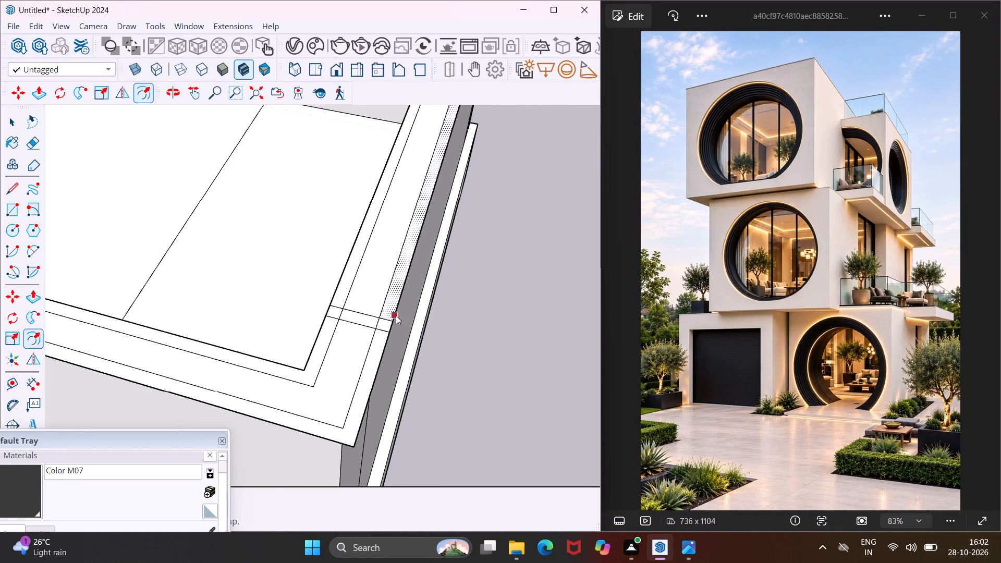
scroll(396, 315, "down", 9)
scroll(144, 283, "up", 18)
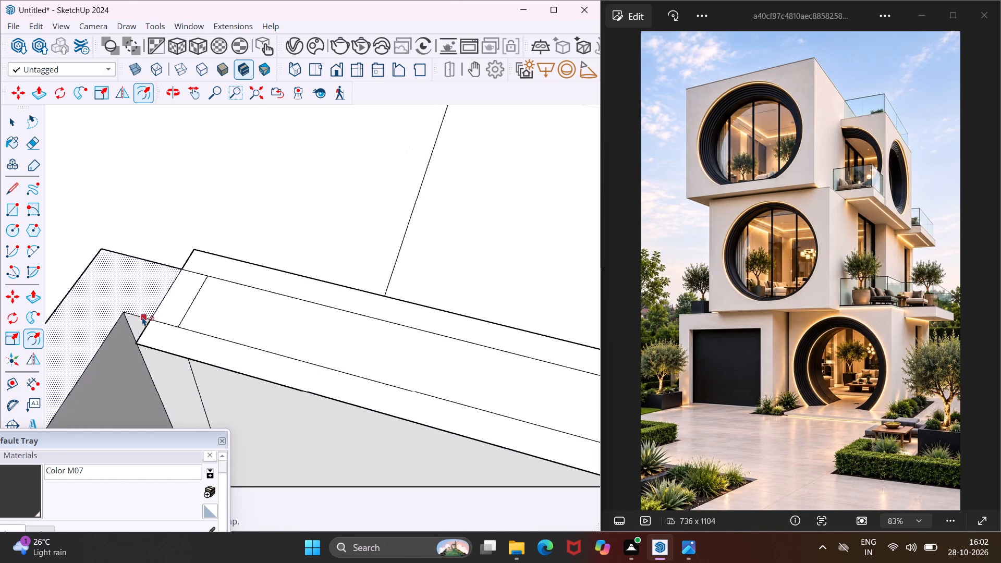
left_click(139, 314)
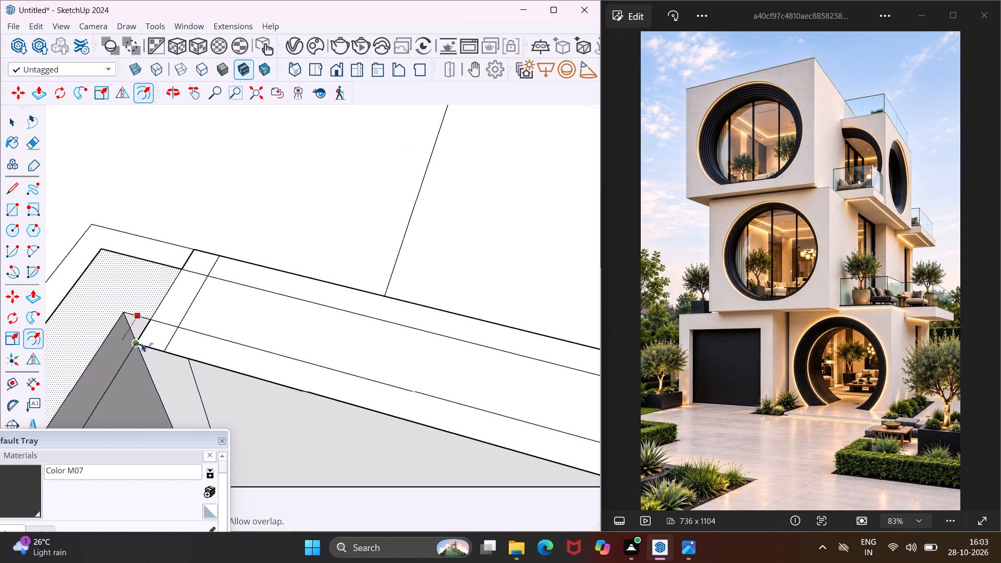
left_click(137, 343)
scroll(150, 305, "down", 11)
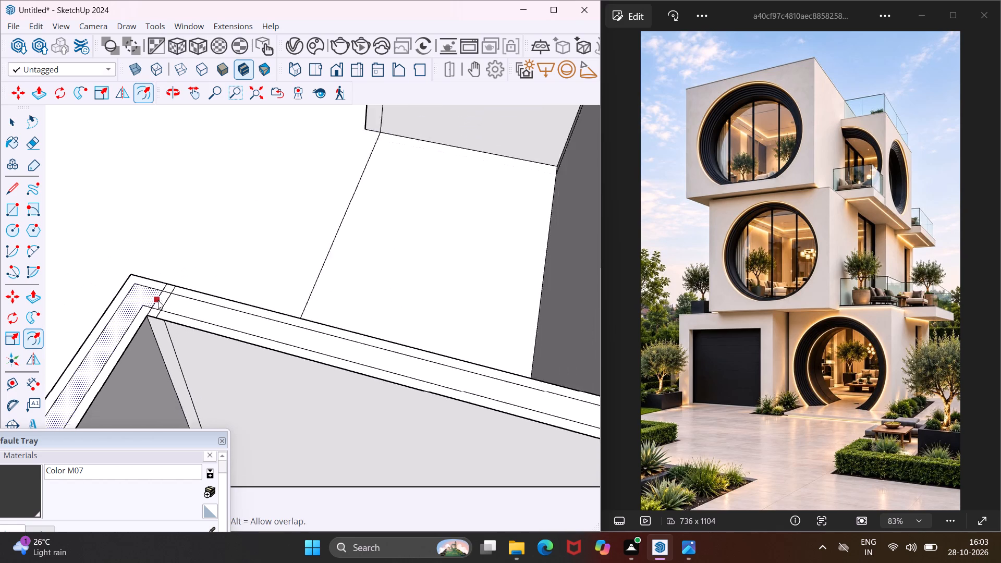
scroll(158, 300, "down", 18)
scroll(162, 297, "down", 11)
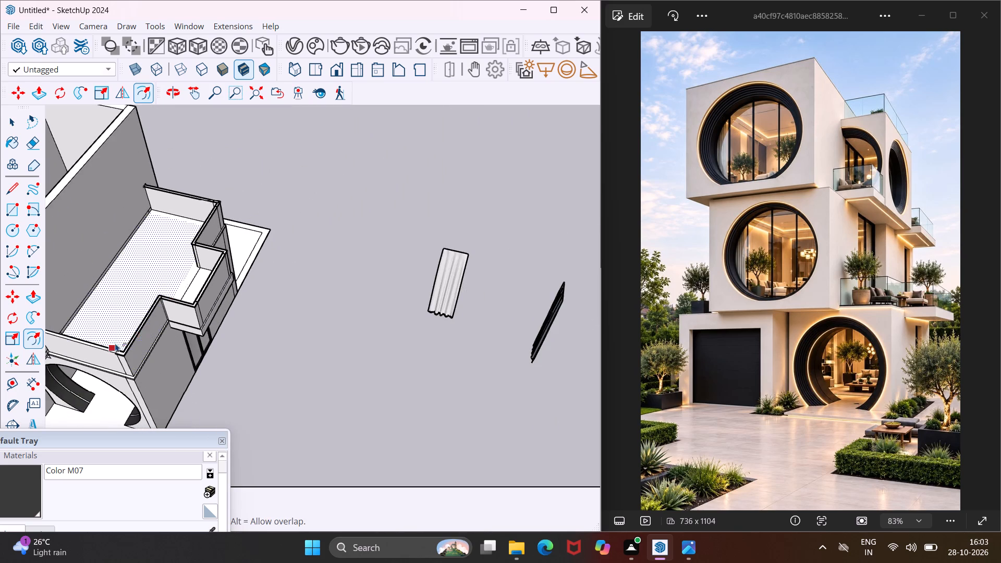
Offset the top face of the front railing above the round entrance outward to the existing cap outline's corner.
scroll(114, 346, "up", 20)
scroll(114, 346, "up", 4)
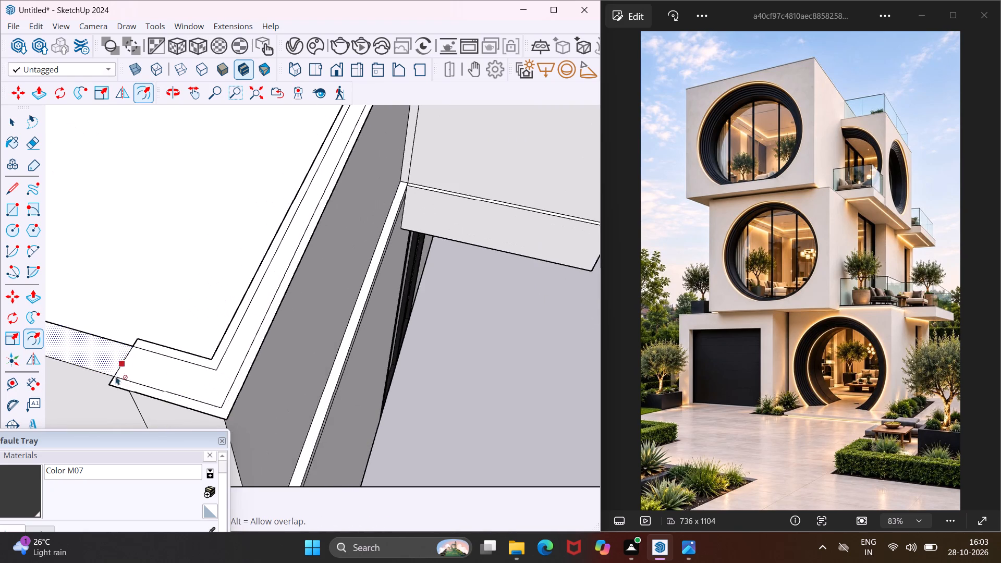
scroll(114, 376, "up", 10)
left_click(107, 372)
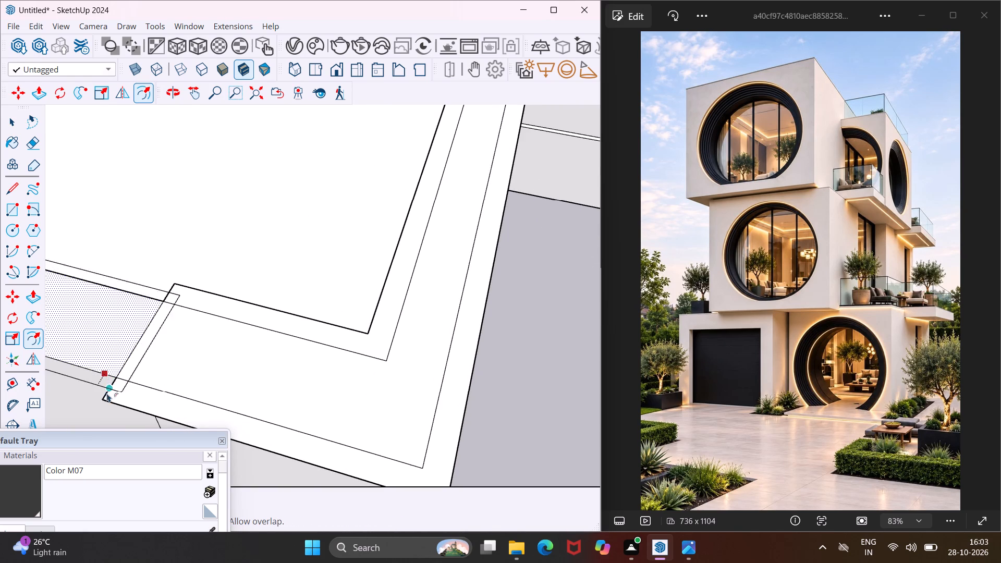
left_click(105, 398)
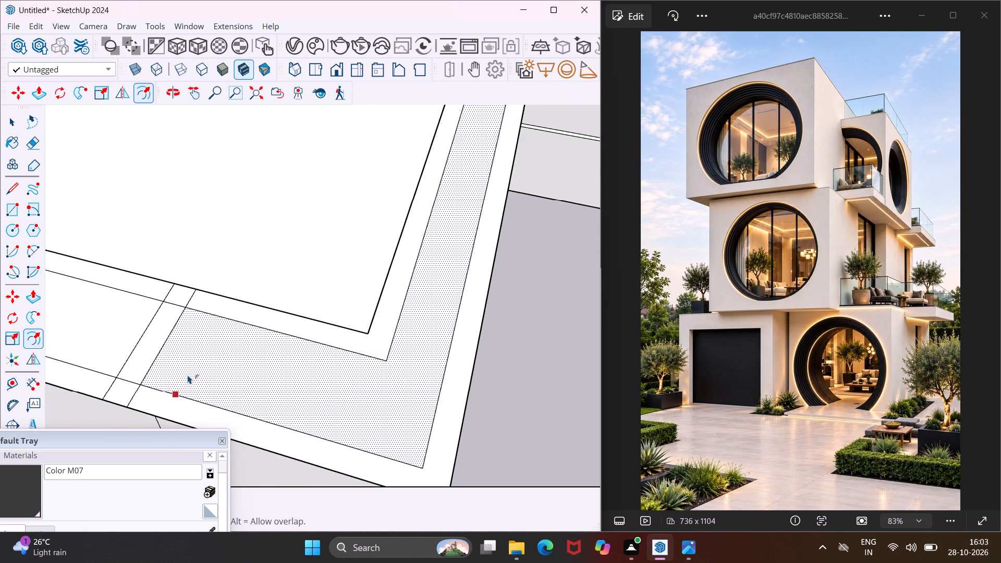
key("Escape")
key("space")
Push/Pull the edge strips of the front railing's top up slightly and raise its middle strip to the same height.
scroll(238, 354, "down", 8)
middle_click_drag(260, 357, 304, 367)
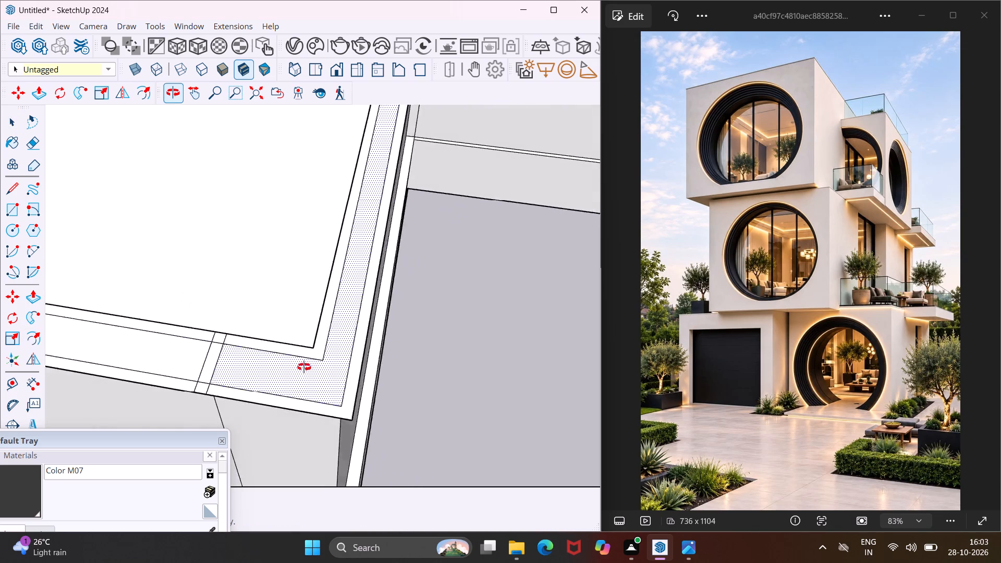
middle_click_drag(304, 367, 461, 345)
scroll(436, 325, "down", 6)
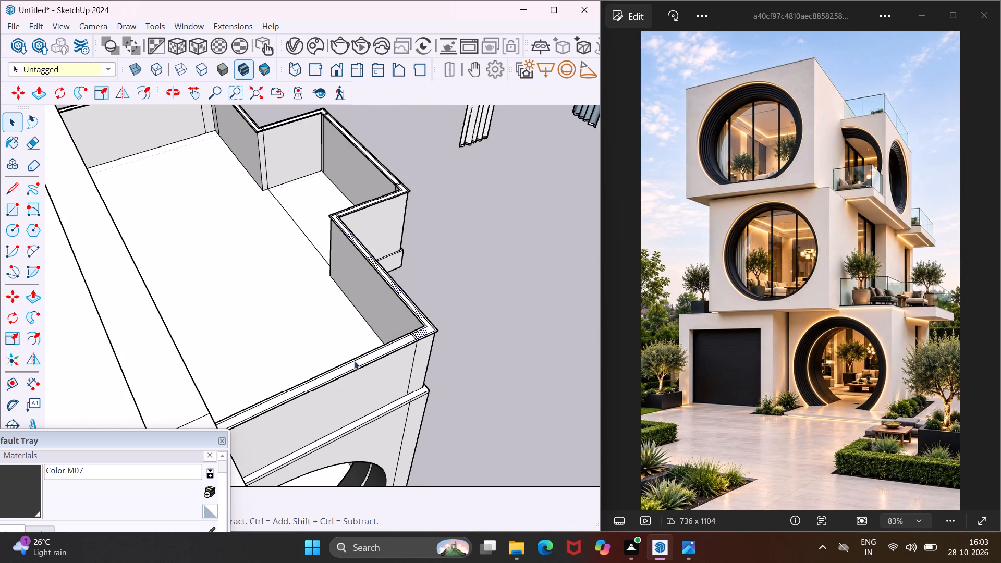
scroll(408, 340, "up", 20)
scroll(408, 340, "up", 2)
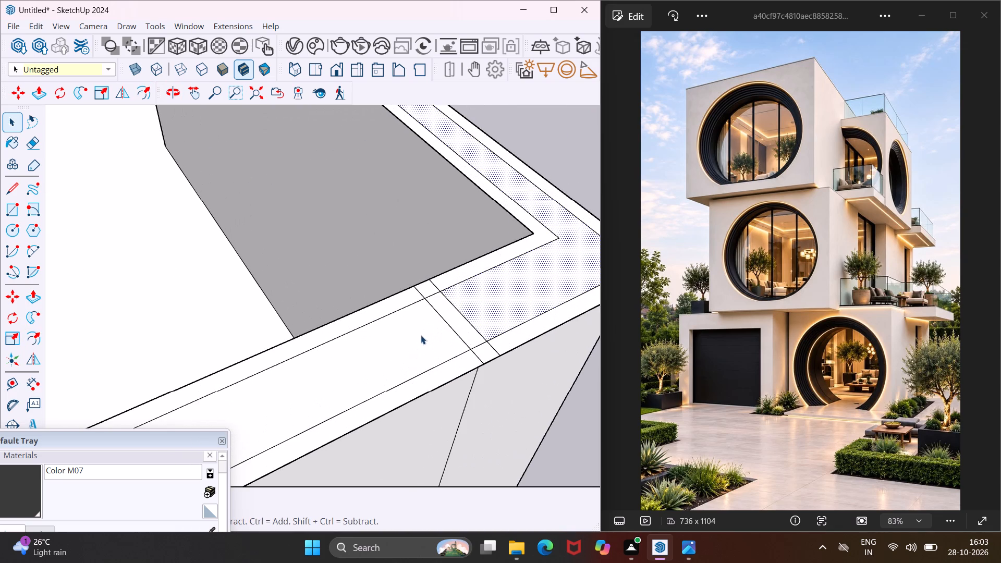
left_click(411, 384)
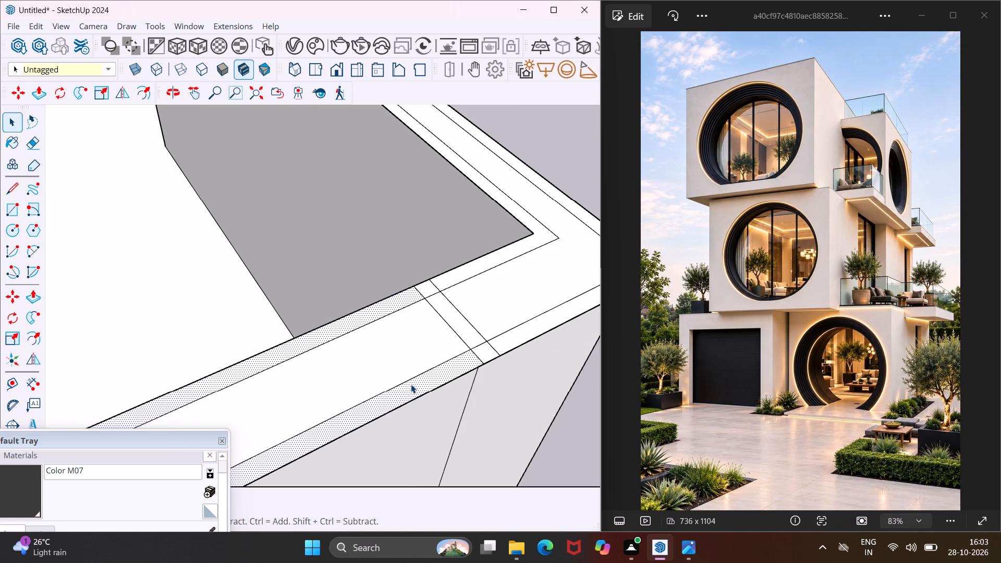
key("p")
left_click(411, 384)
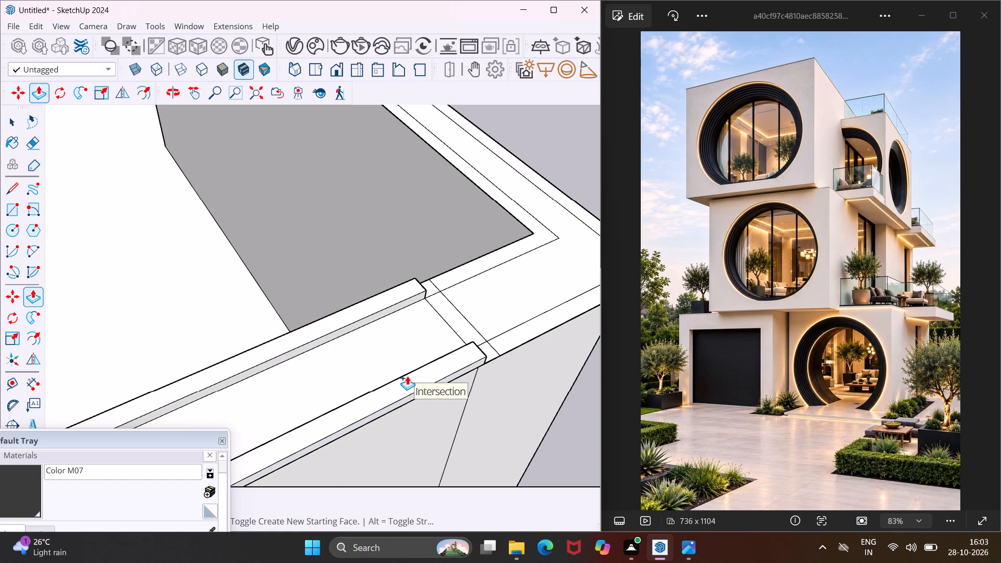
left_click(407, 374)
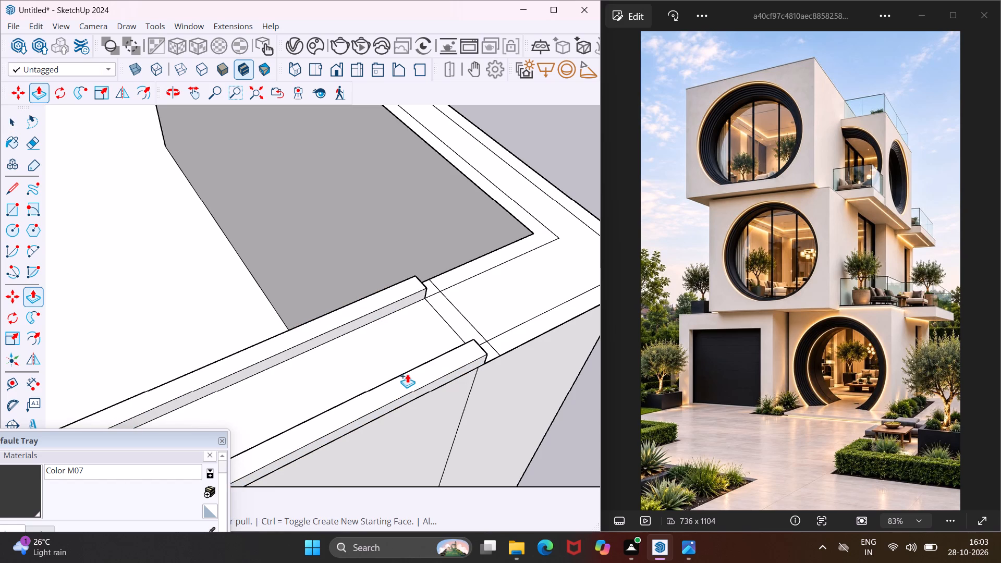
double_click(374, 349)
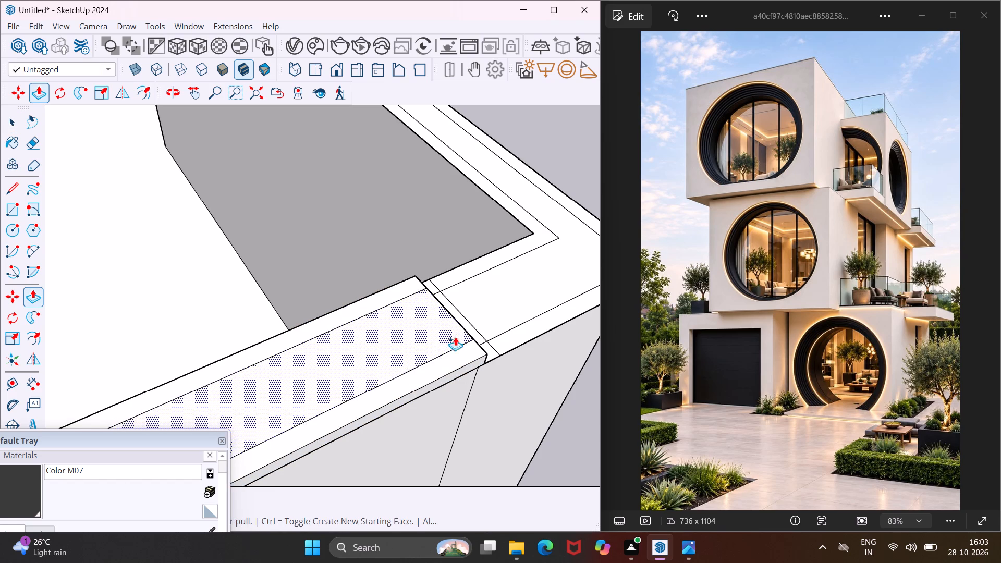
Raise the cap faces at the front corner junction and along the adjoining side railing to the front cap's height.
middle_click_drag(483, 342, 322, 339)
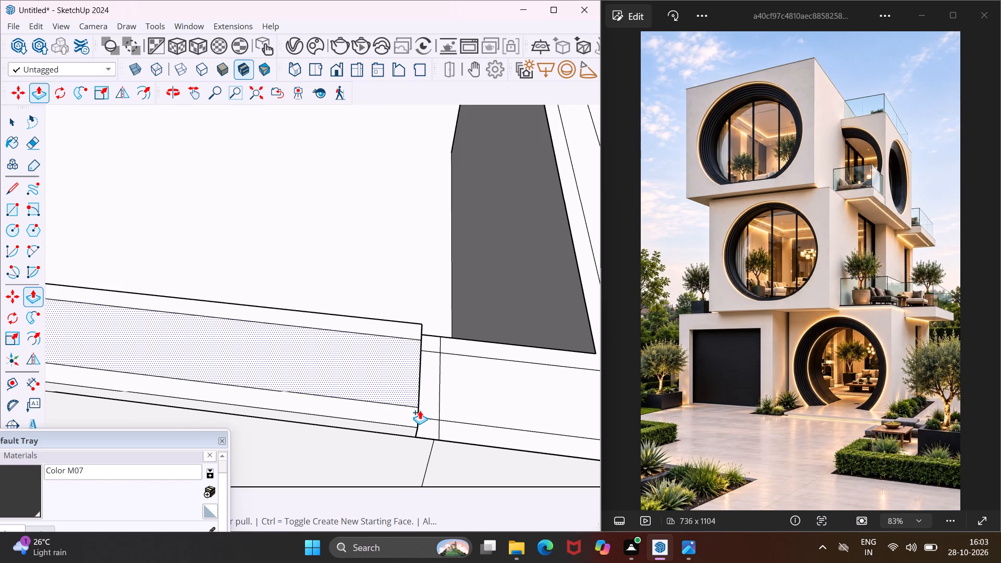
scroll(420, 410, "up", 8)
double_click(426, 432)
double_click(425, 376)
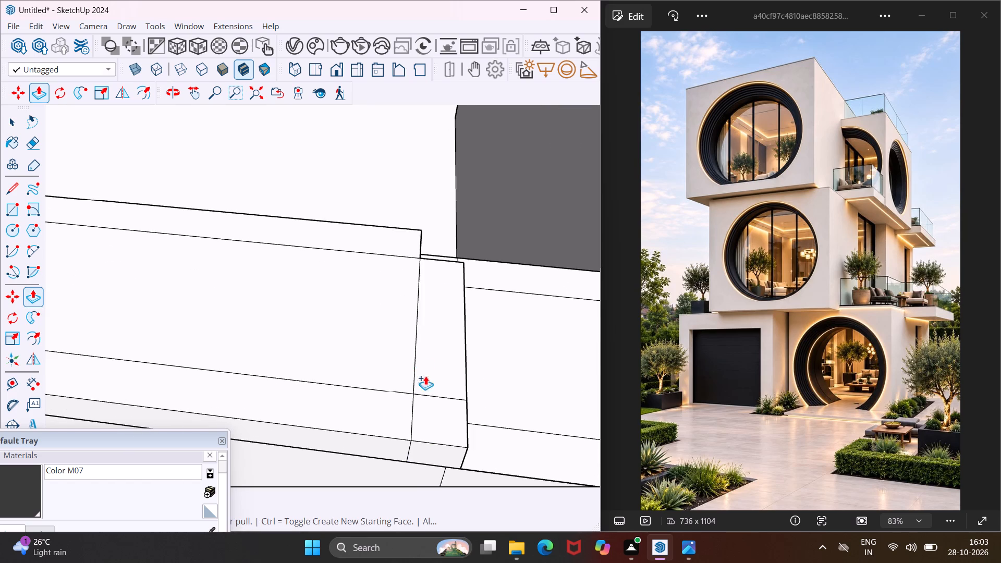
middle_click_drag(432, 271, 379, 391)
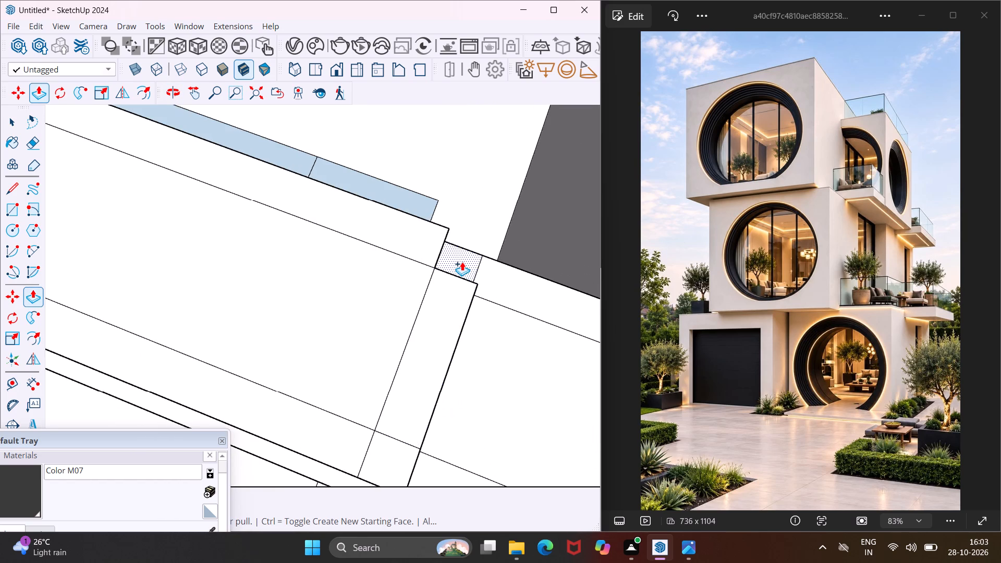
double_click(462, 261)
double_click(480, 339)
double_click(499, 275)
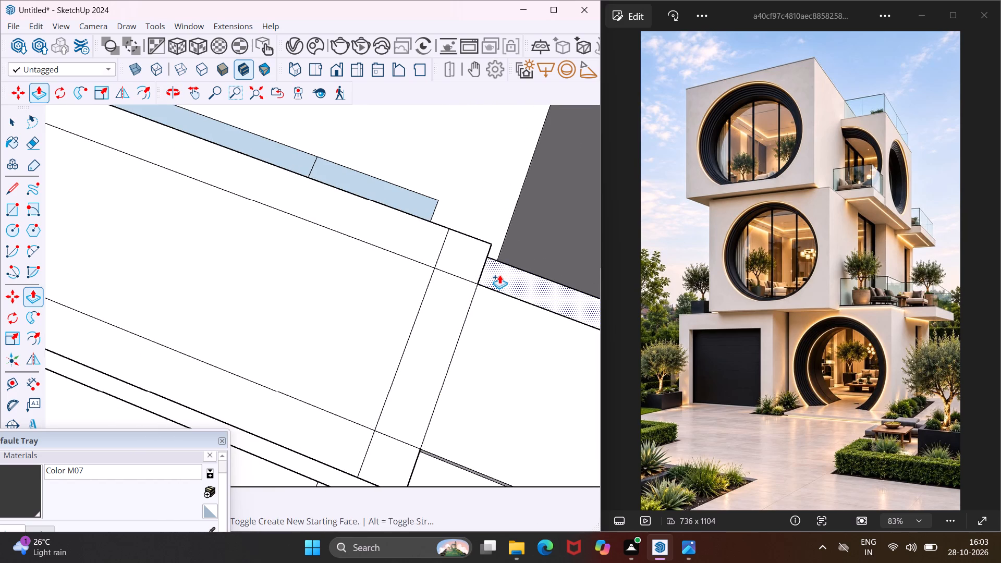
scroll(452, 338, "down", 5)
double_click(454, 432)
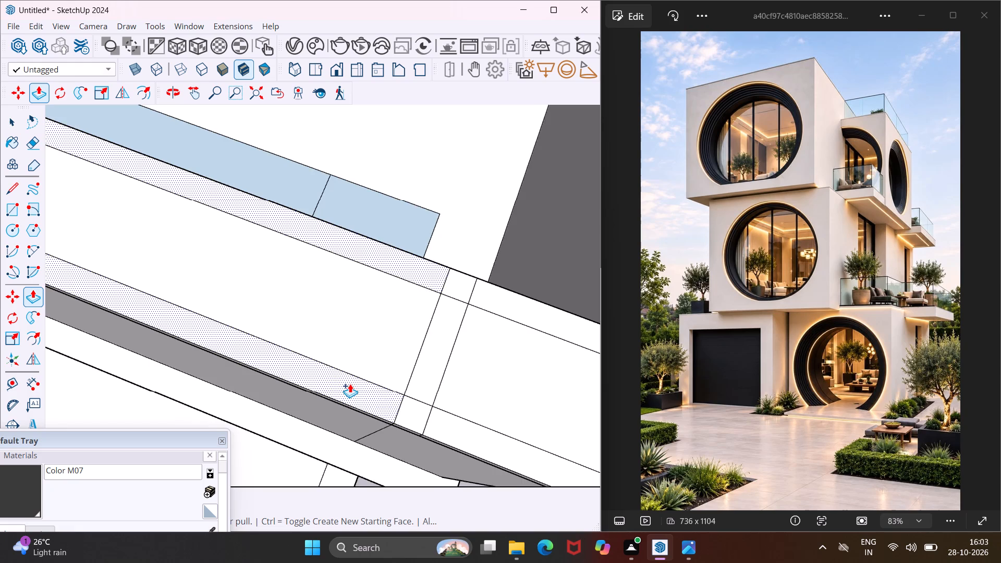
Raise the cap faces where the side railing meets the canopy, and along the canopy's near side railing, to the same height.
scroll(334, 373, "down", 10)
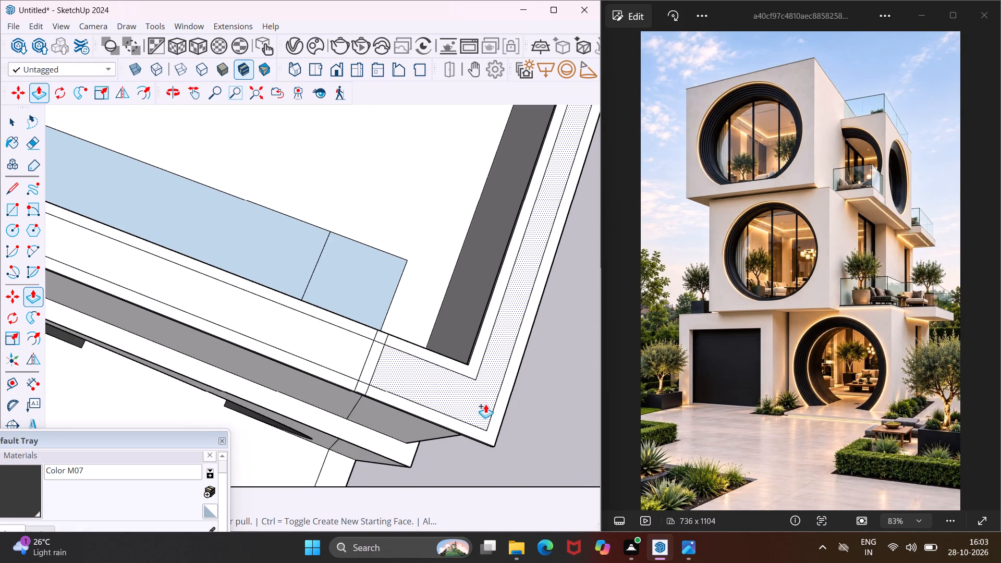
middle_click_drag(484, 403, 278, 234)
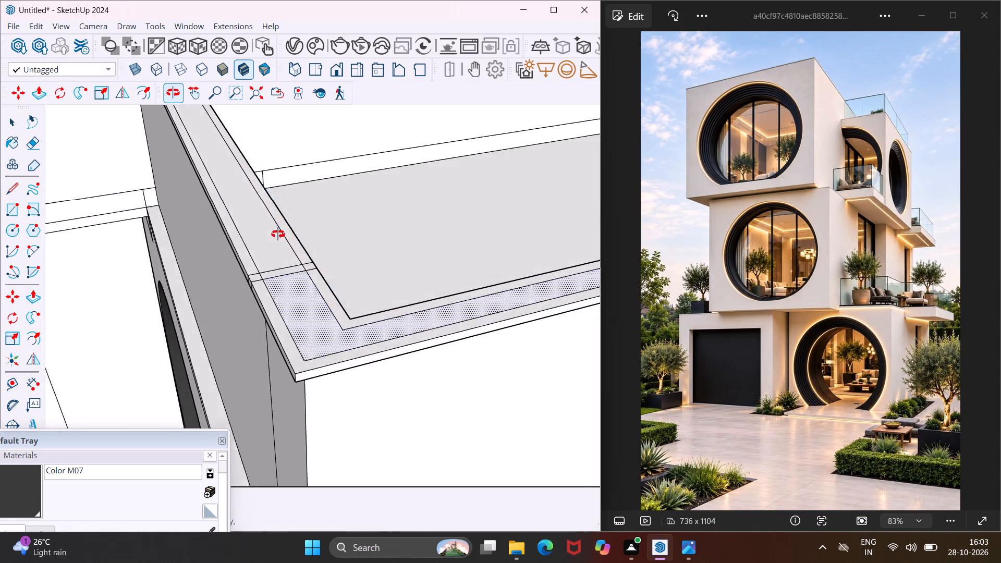
middle_click_drag(278, 234, 172, 259)
scroll(177, 259, "down", 6)
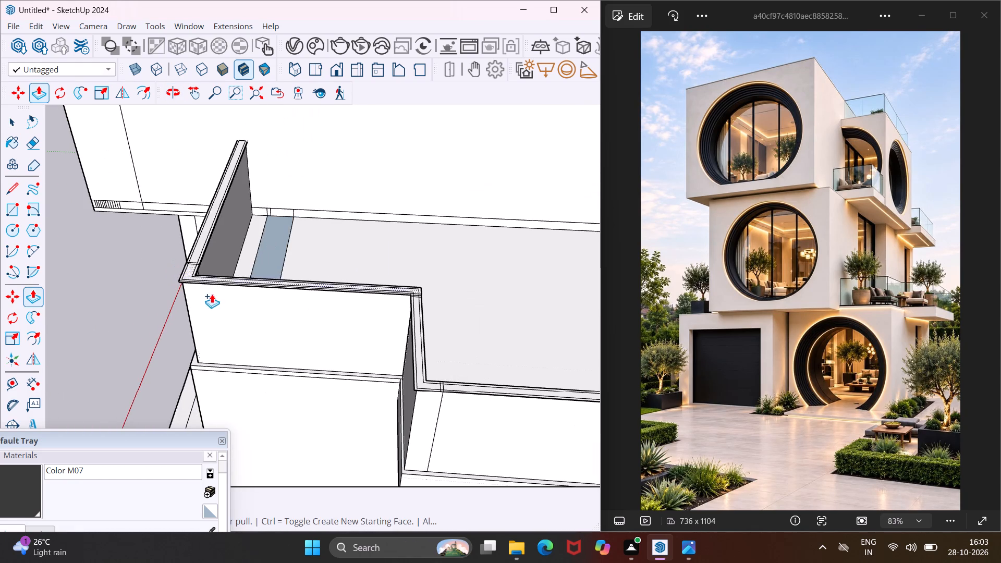
scroll(421, 293, "up", 5)
scroll(421, 293, "up", 17)
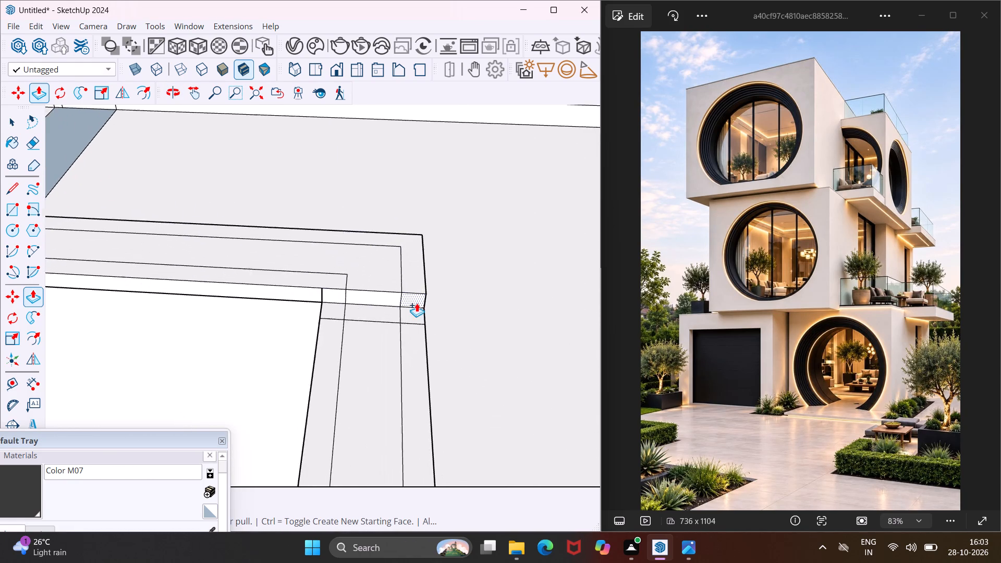
scroll(417, 303, "up", 5)
double_click(414, 318)
double_click(314, 318)
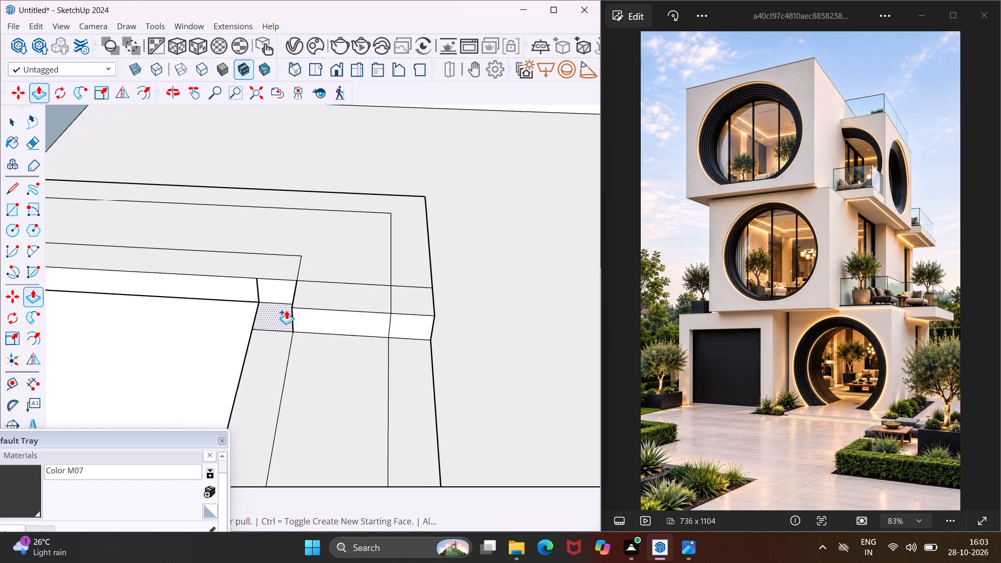
double_click(285, 316)
double_click(279, 348)
double_click(321, 357)
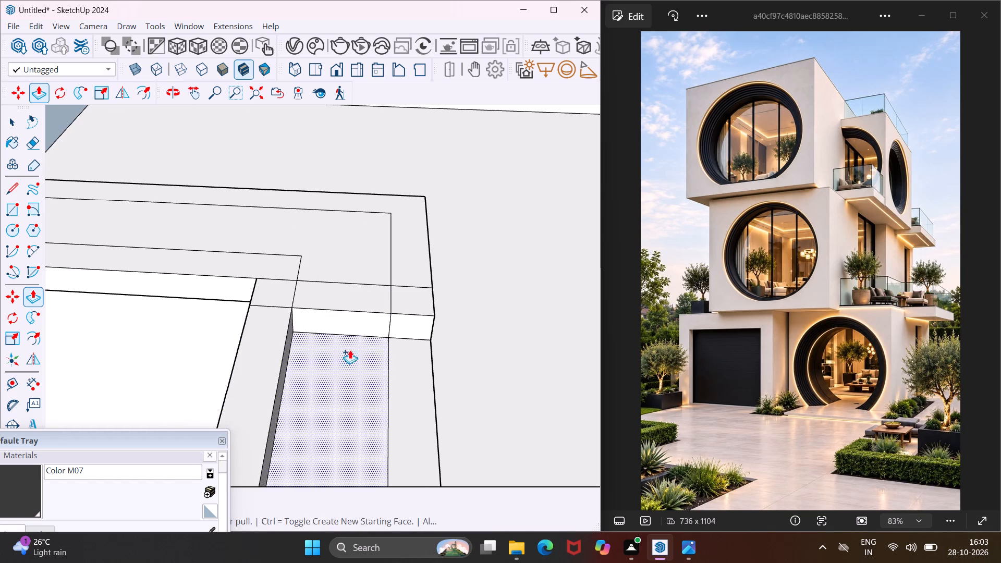
double_click(409, 358)
Raise the junction faces at the canopy's near front corner and the cap strips of its front railing to the same height.
scroll(320, 327, "down", 17)
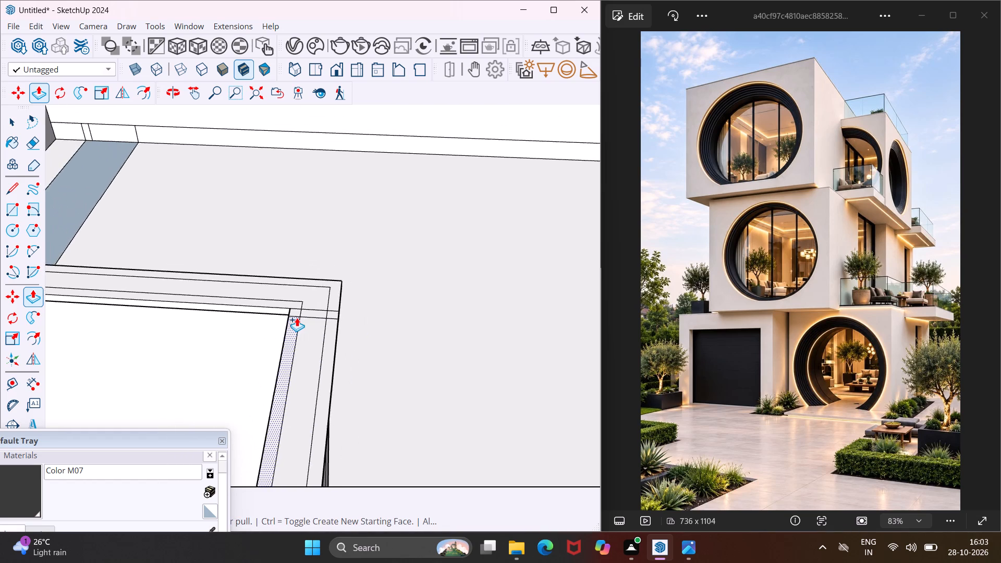
scroll(297, 317, "down", 14)
scroll(319, 400, "up", 5)
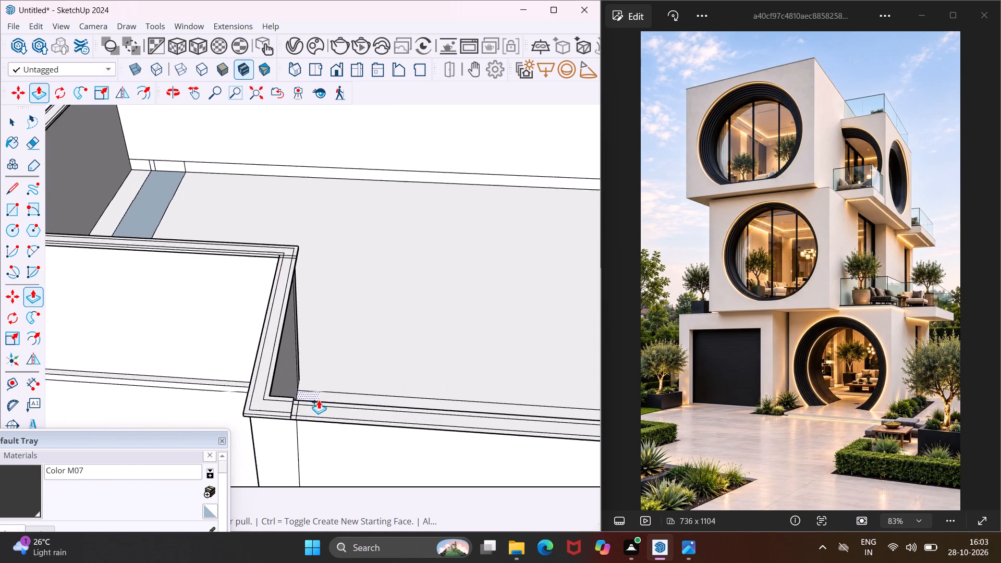
scroll(319, 400, "up", 20)
scroll(319, 400, "up", 4)
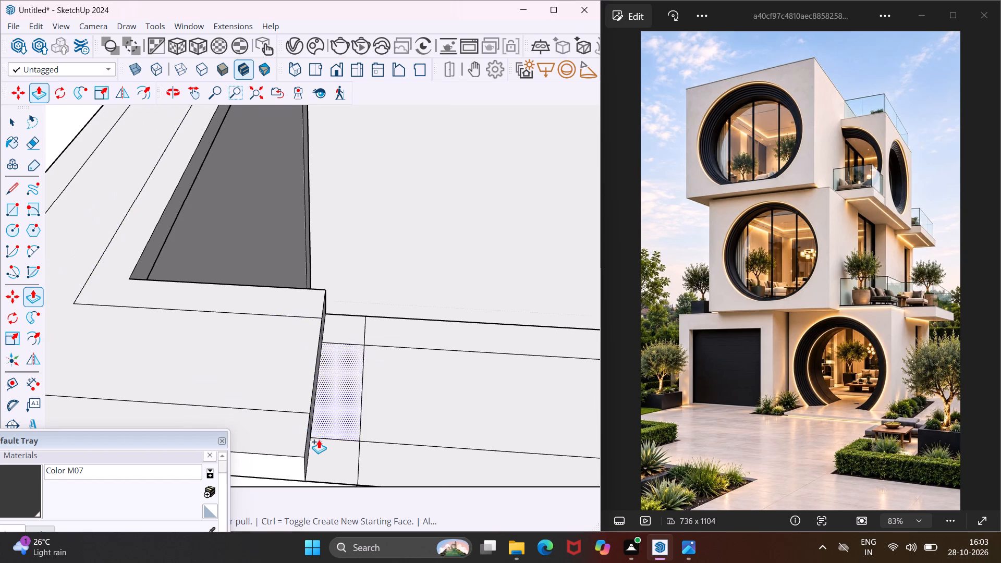
double_click(321, 443)
left_click(343, 376)
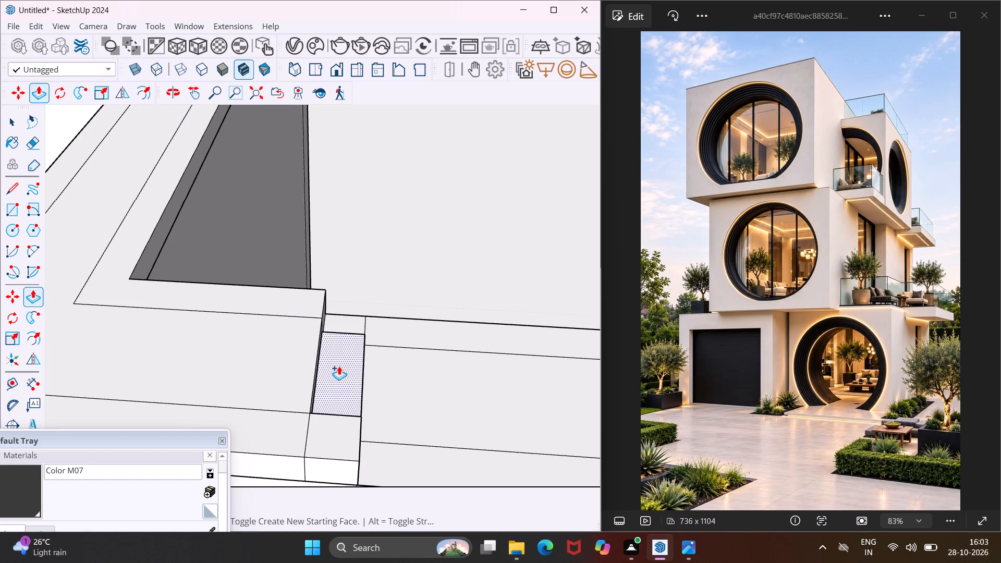
left_click(294, 372)
middle_click_drag(359, 337, 244, 411)
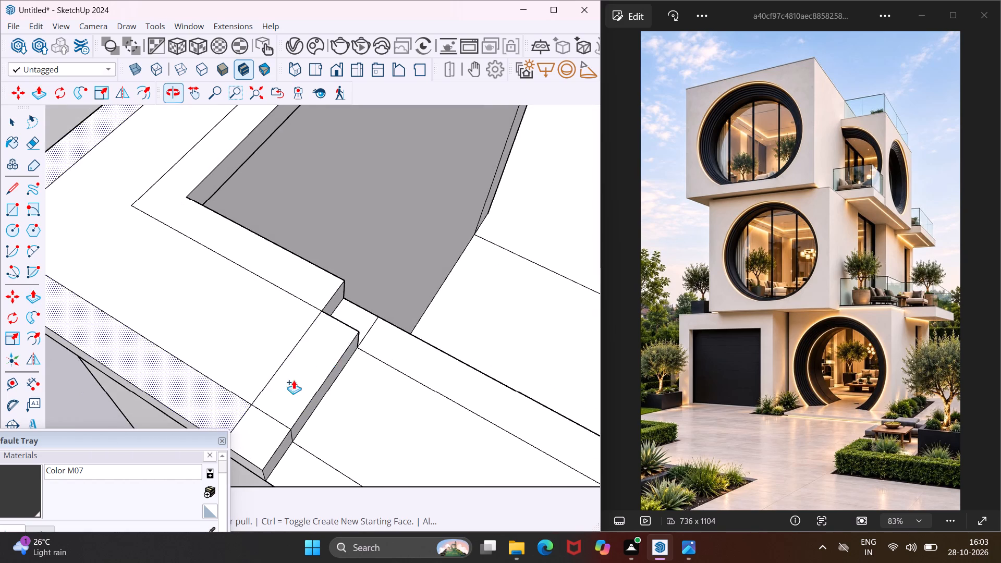
double_click(357, 316)
double_click(380, 337)
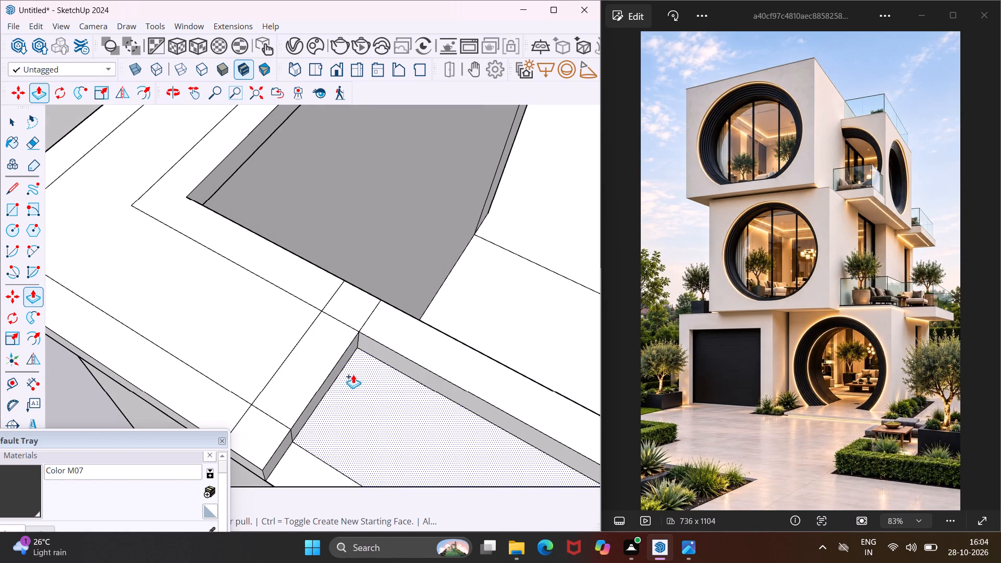
double_click(348, 384)
double_click(308, 454)
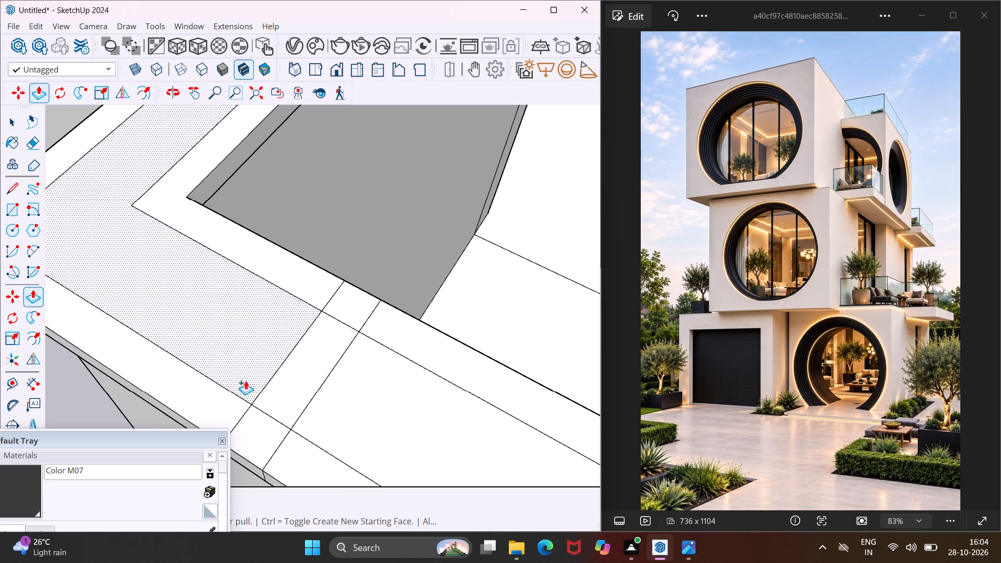
Raise the junction faces by the canopy's far front corner and the cap strips of its far side railing to the same height.
scroll(245, 380, "down", 6)
scroll(220, 363, "down", 20)
scroll(220, 363, "down", 8)
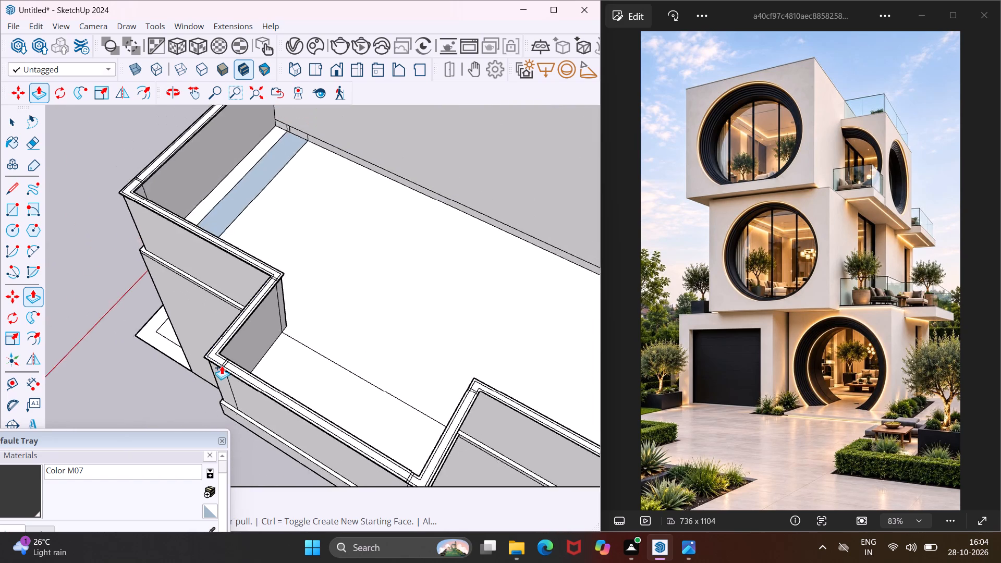
scroll(222, 365, "down", 1)
scroll(364, 451, "up", 15)
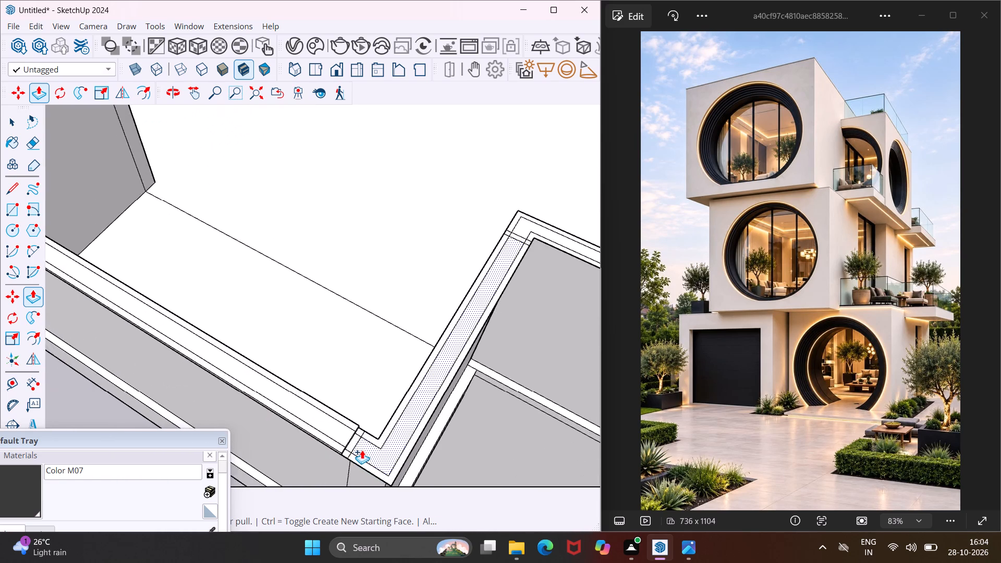
scroll(362, 450, "up", 15)
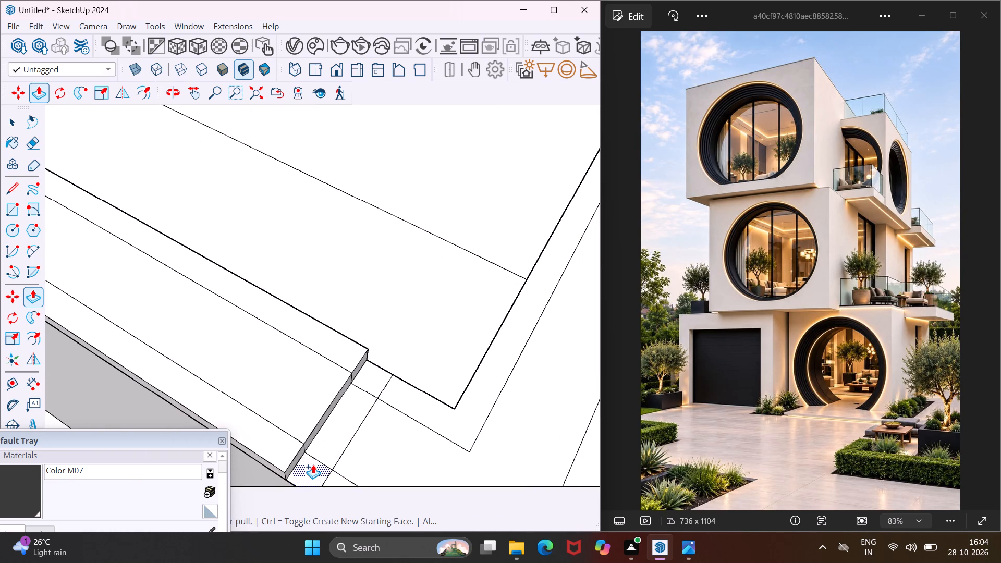
double_click(313, 464)
double_click(332, 425)
double_click(371, 371)
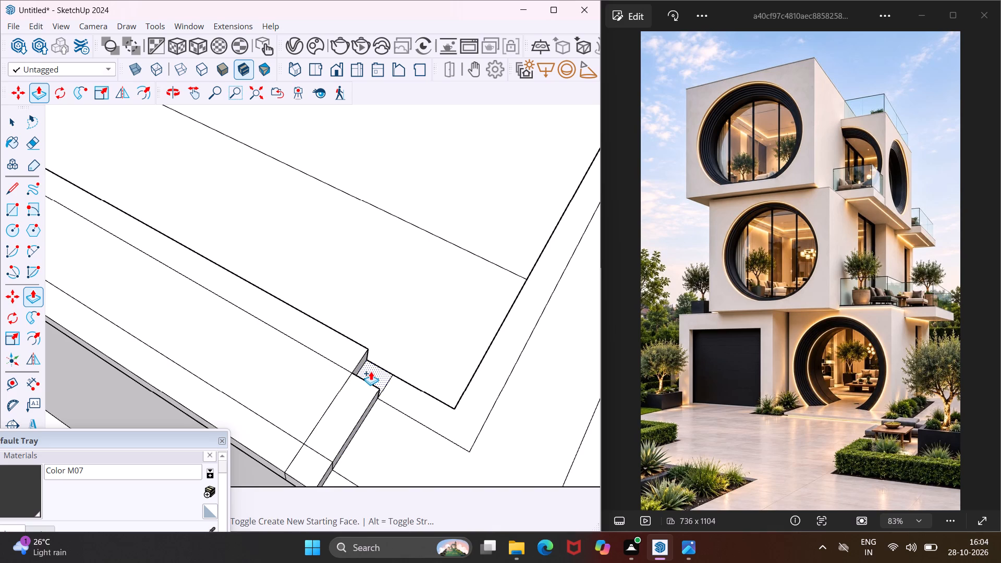
double_click(394, 387)
double_click(373, 421)
scroll(337, 389, "down", 5)
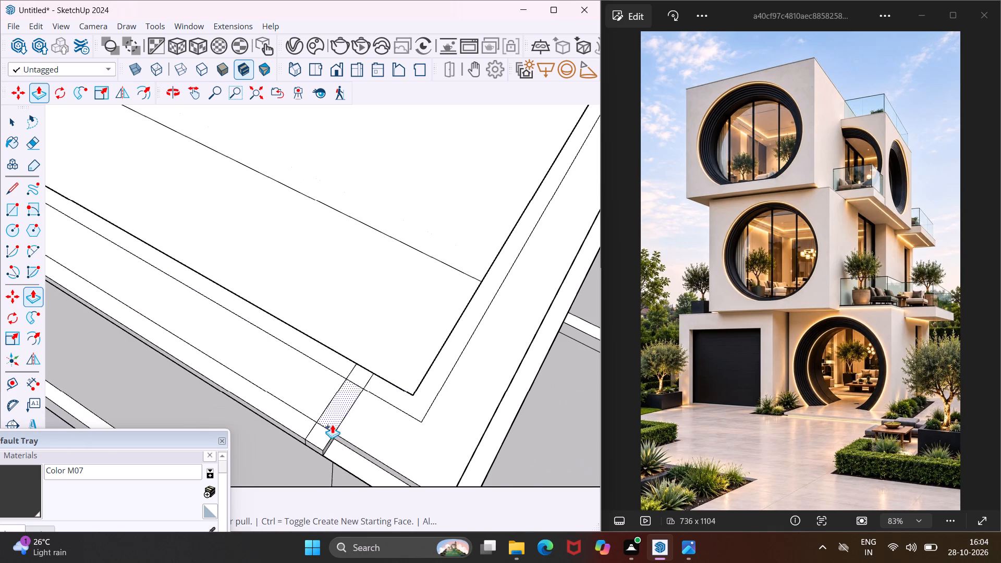
double_click(347, 452)
Raise the junction faces at the inner corner beyond the canopy's far side railing, and the adjoining railing's cap strips, to the same height.
scroll(276, 407, "down", 15)
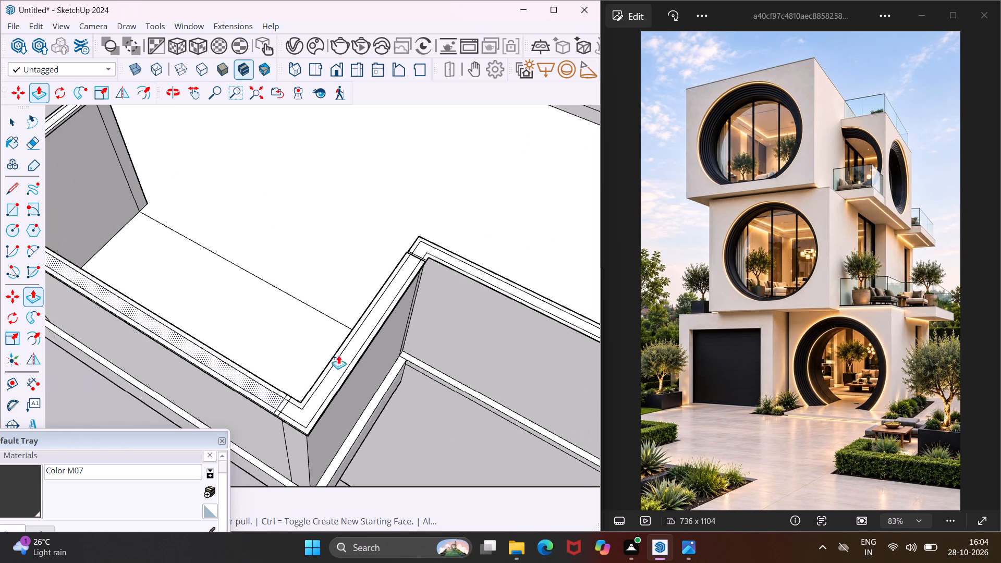
scroll(437, 245, "up", 11)
scroll(382, 278, "up", 9)
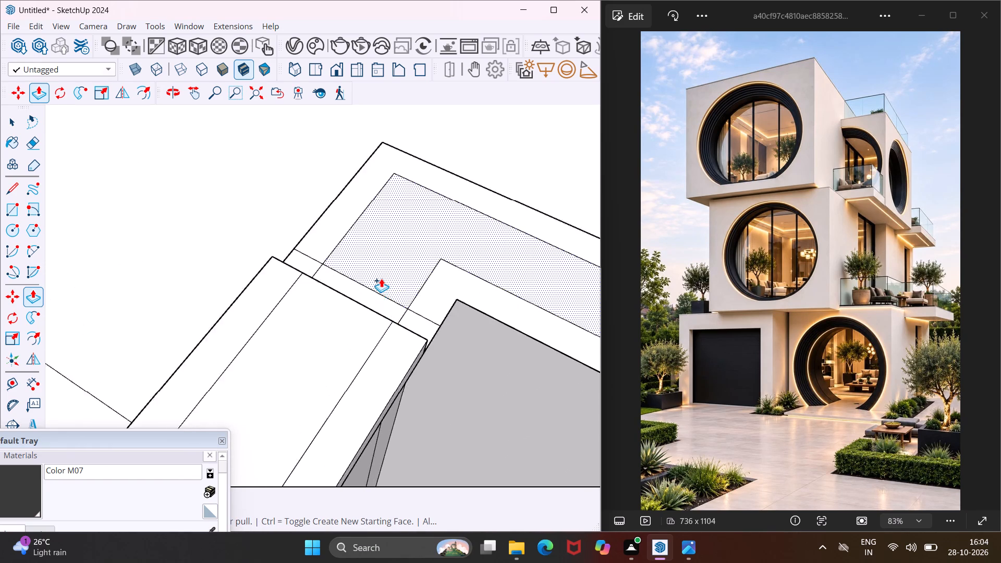
scroll(381, 278, "up", 6)
double_click(248, 259)
double_click(280, 274)
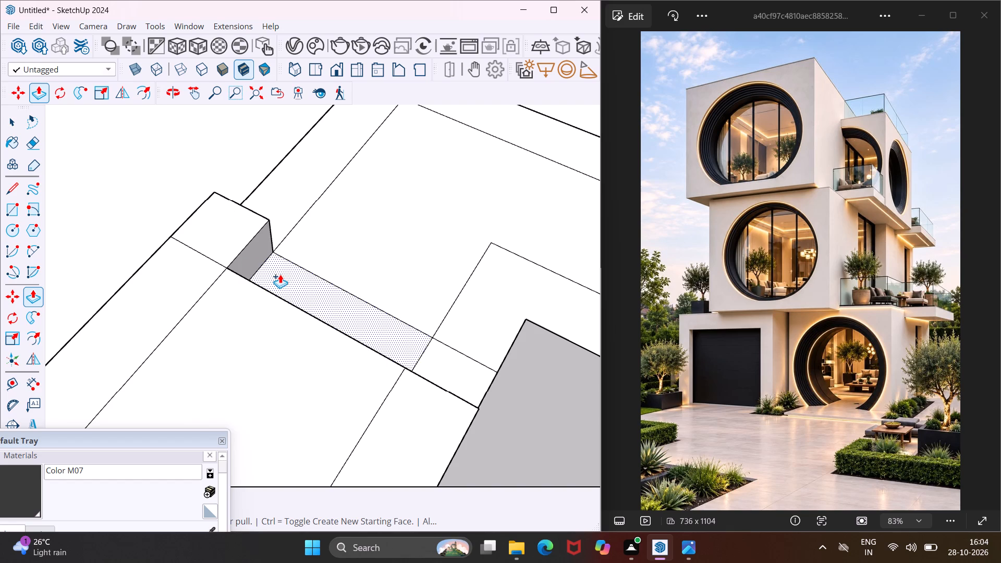
double_click(451, 364)
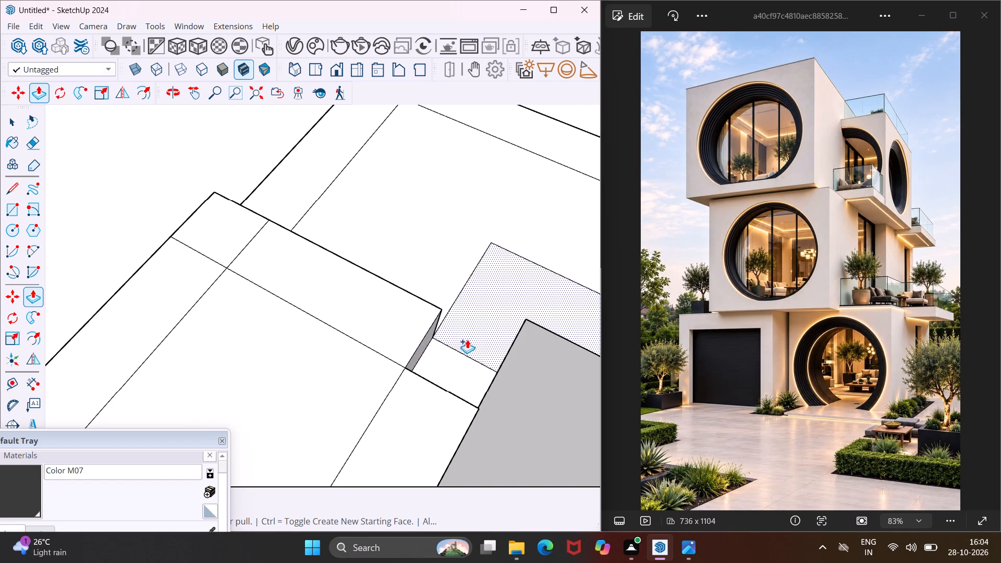
key("ctrl+z")
left_click(454, 372)
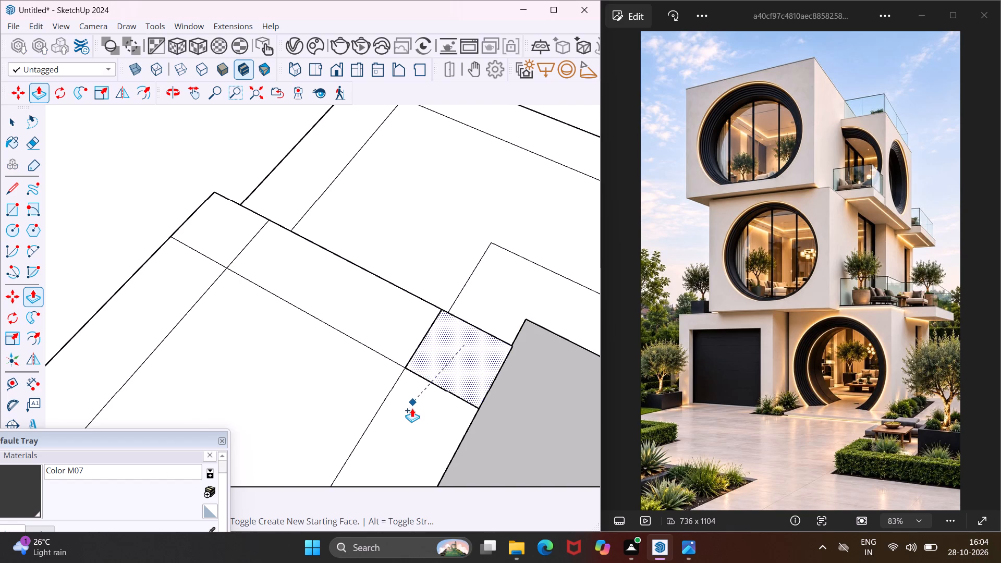
left_click(411, 410)
double_click(480, 294)
double_click(441, 271)
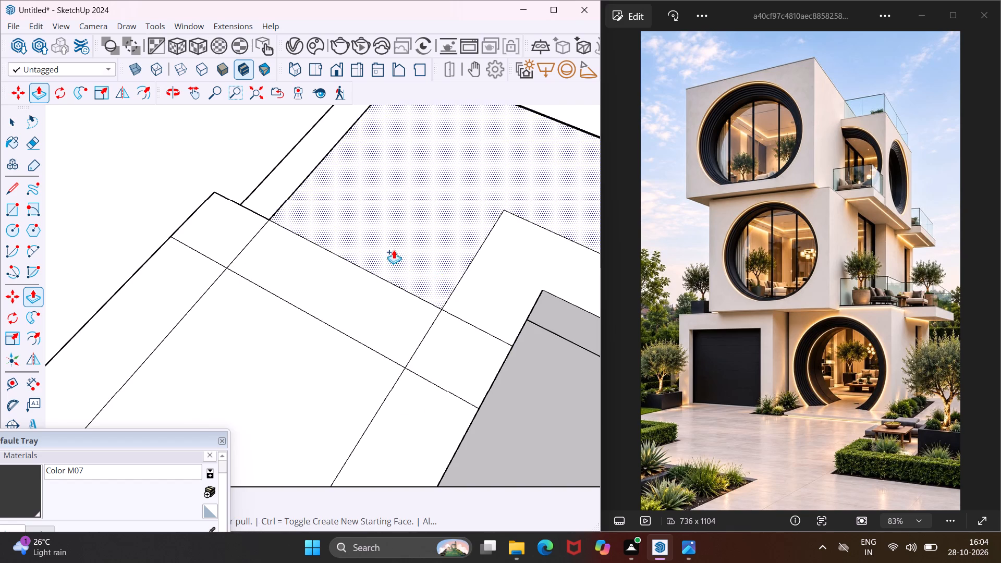
double_click(275, 192)
scroll(263, 230, "down", 6)
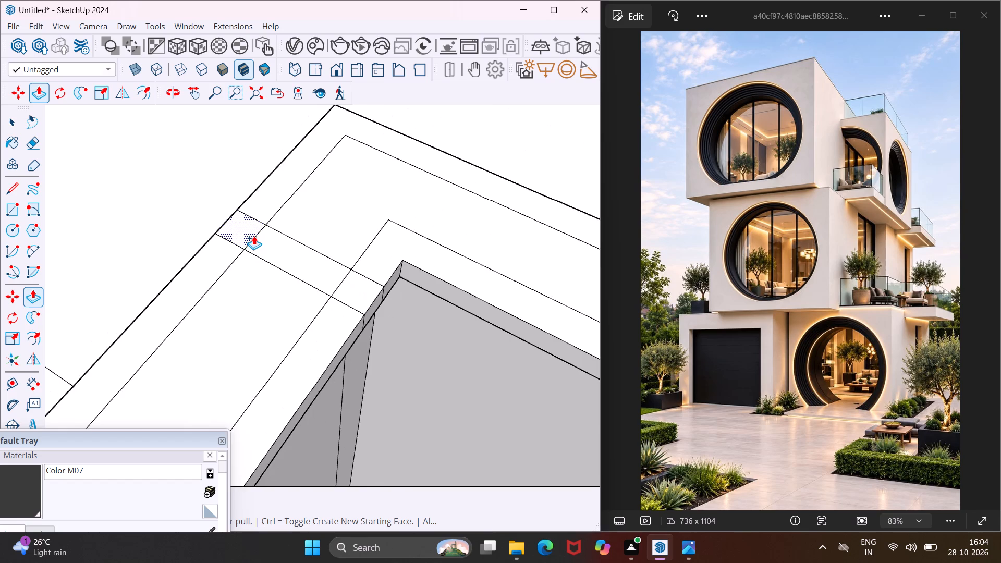
Raise the junction faces near the adjoining railing's far end, and the three cap strips running into the roof corner, to the same height.
scroll(254, 236, "down", 20)
scroll(254, 236, "down", 12)
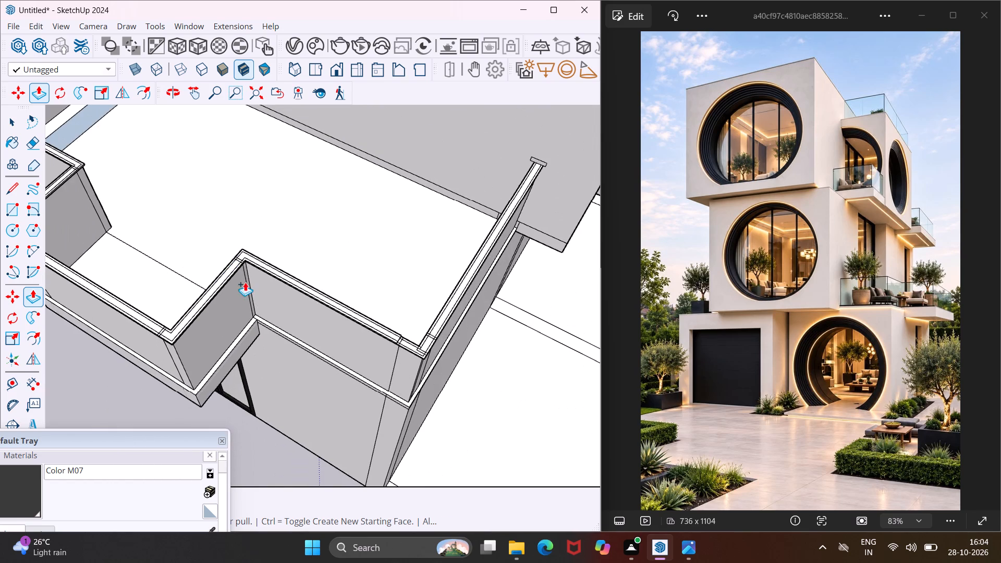
scroll(434, 336, "up", 6)
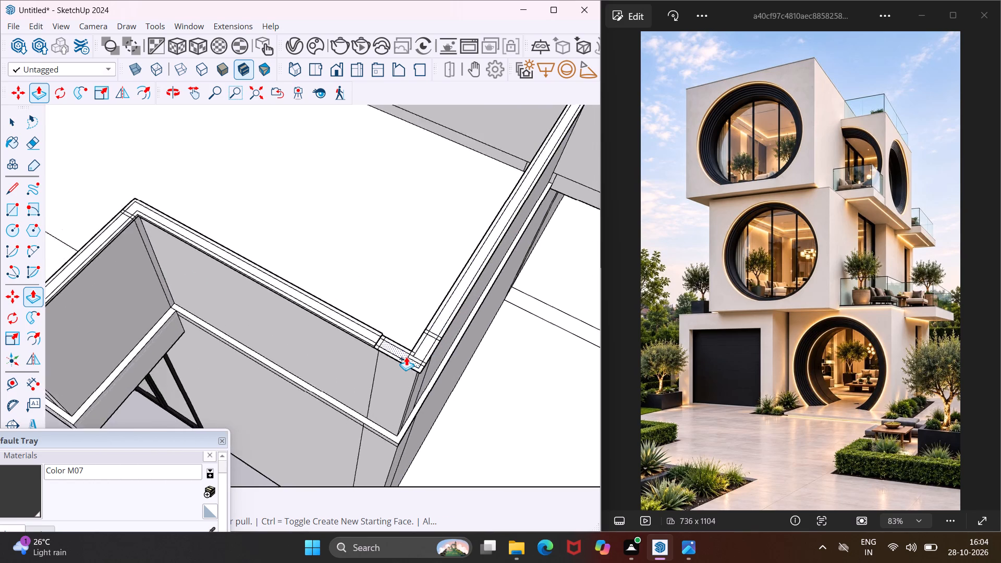
scroll(406, 357, "up", 7)
scroll(353, 337, "up", 10)
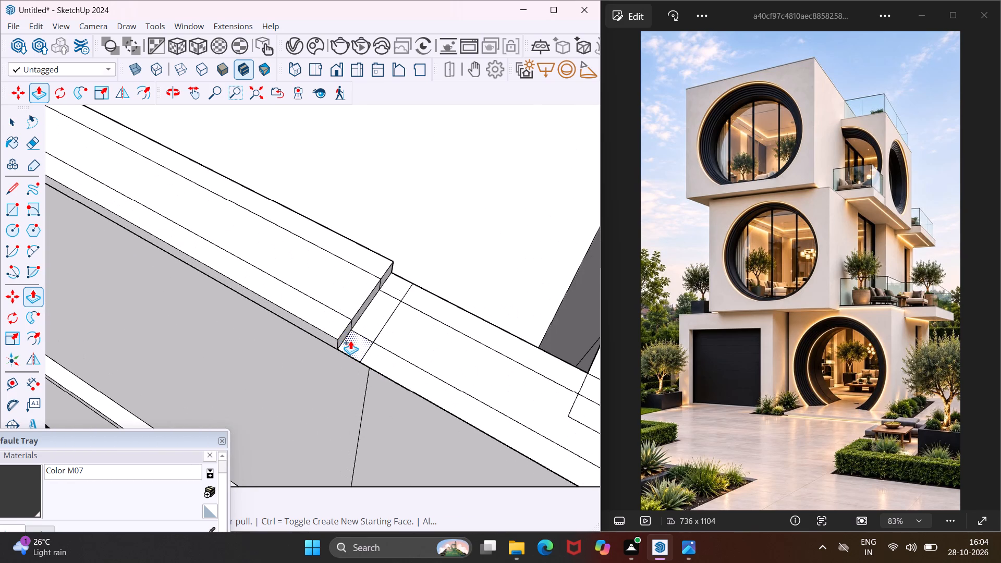
double_click(350, 340)
double_click(379, 313)
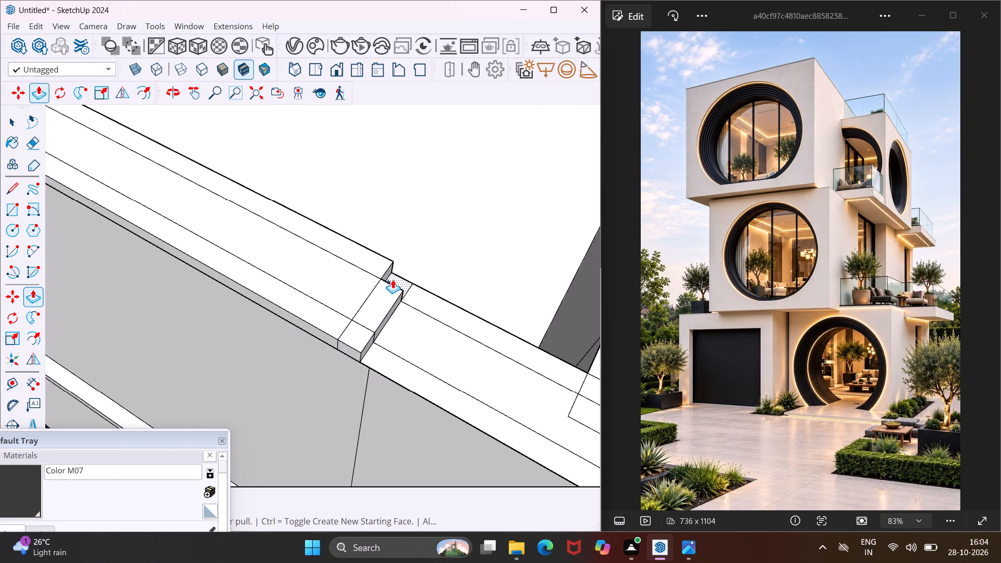
double_click(393, 279)
double_click(413, 297)
double_click(404, 326)
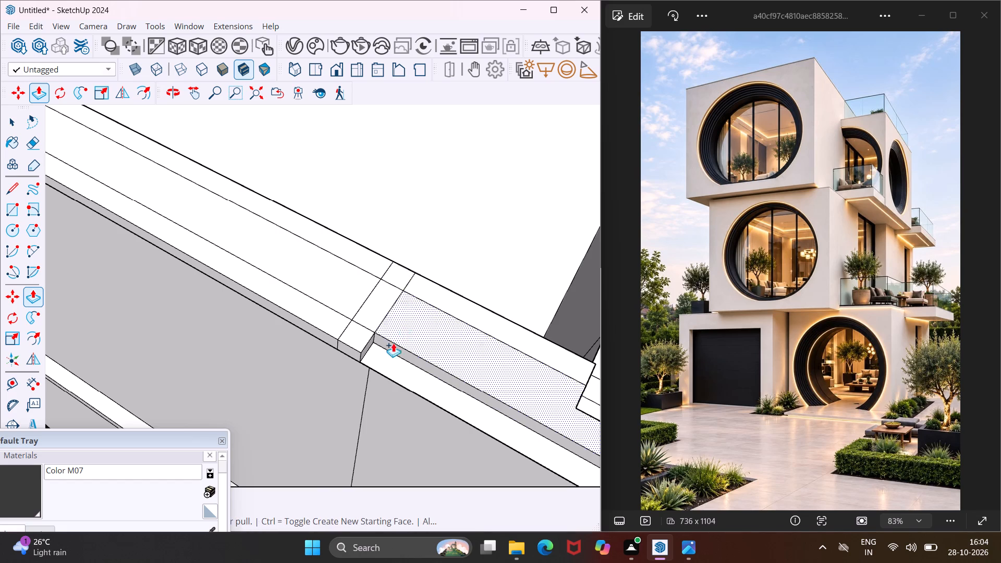
double_click(390, 356)
Raise the small lowered cap faces where the two railings meet at that roof corner to the same height.
scroll(372, 348, "down", 6)
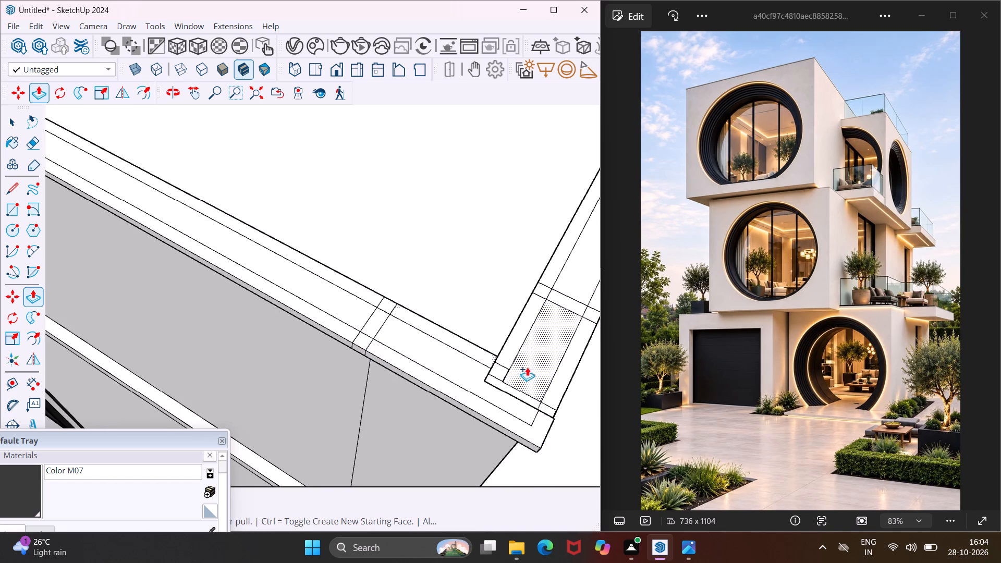
scroll(528, 369, "up", 8)
double_click(510, 388)
double_click(468, 367)
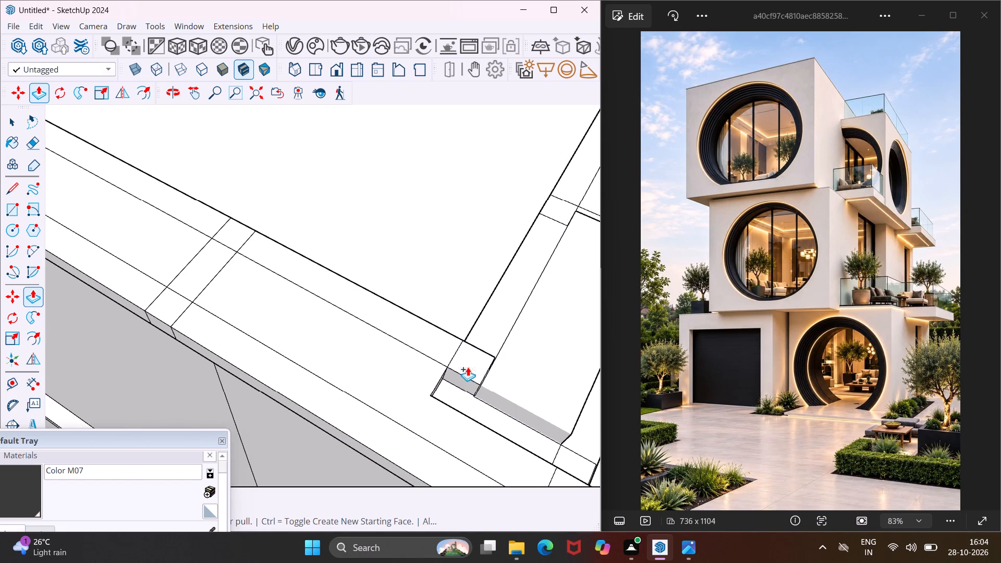
double_click(469, 387)
double_click(533, 429)
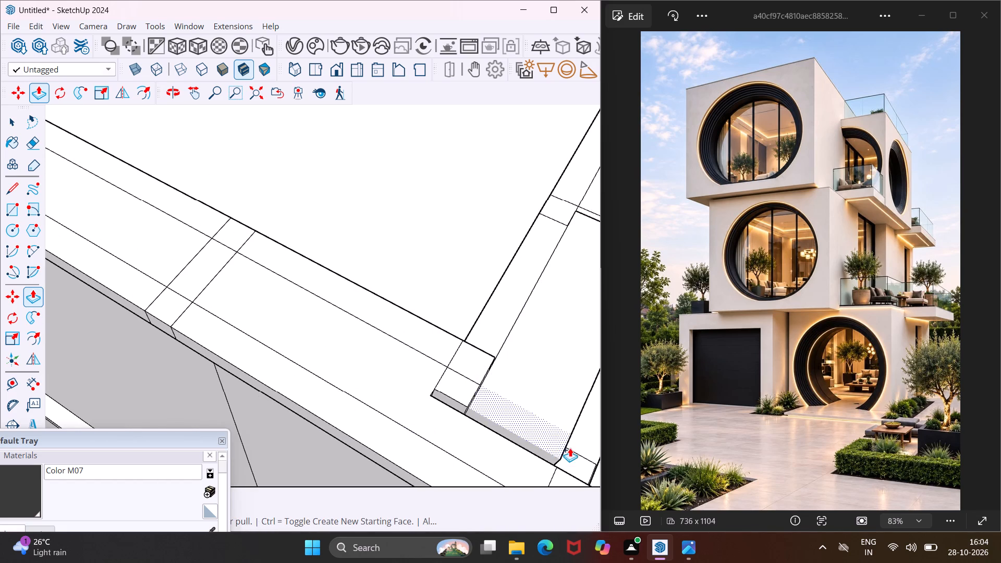
double_click(575, 452)
scroll(494, 423, "down", 5)
scroll(559, 449, "up", 3)
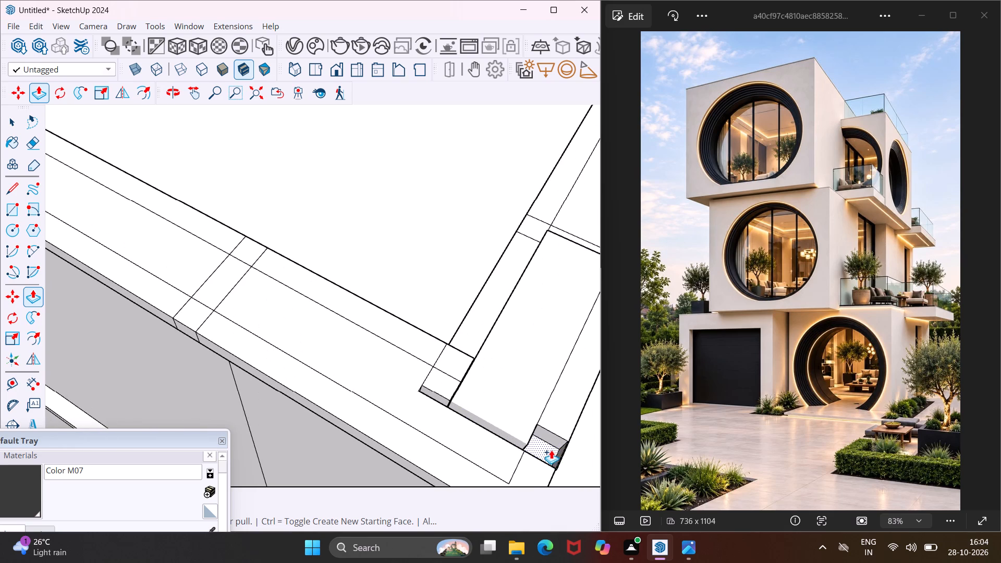
double_click(550, 449)
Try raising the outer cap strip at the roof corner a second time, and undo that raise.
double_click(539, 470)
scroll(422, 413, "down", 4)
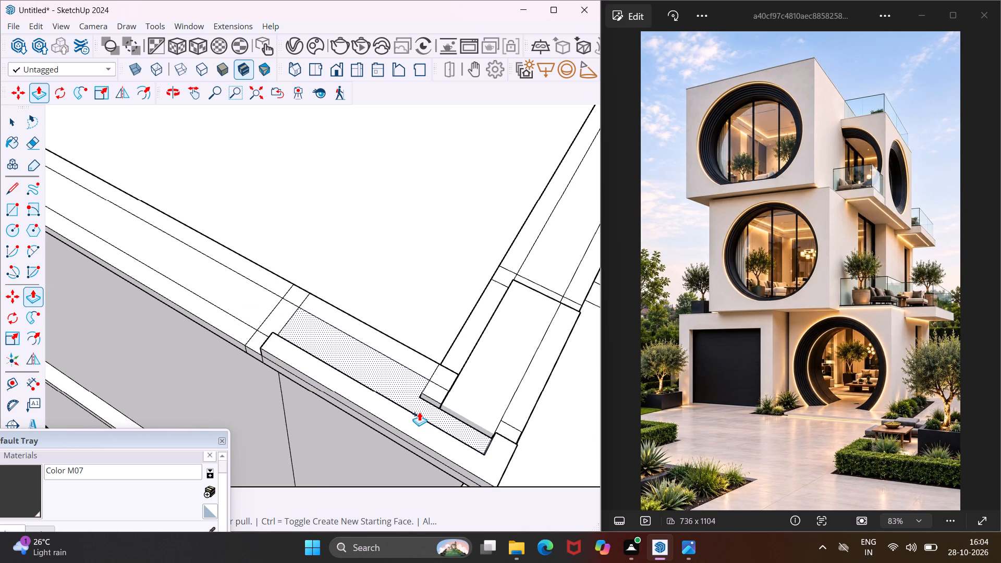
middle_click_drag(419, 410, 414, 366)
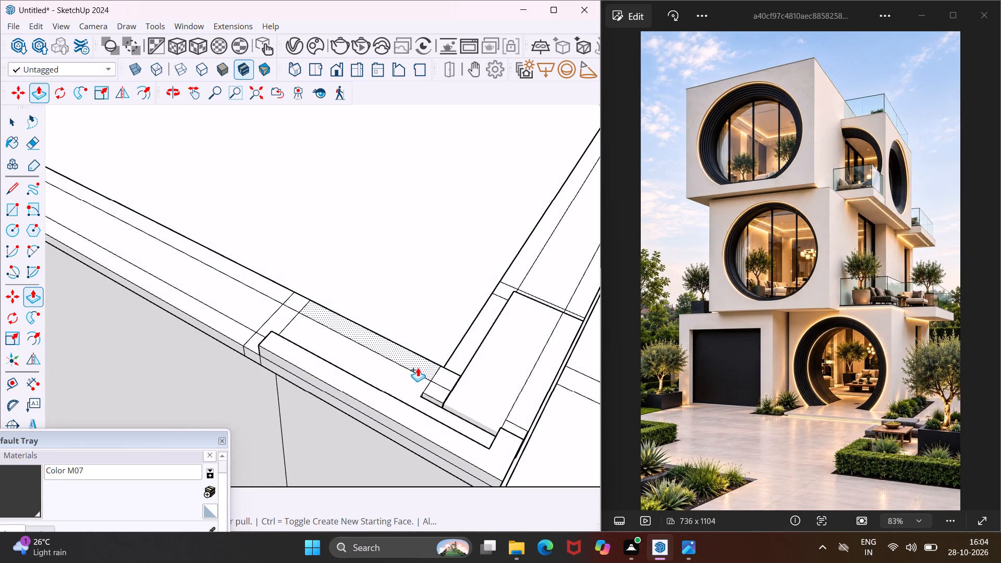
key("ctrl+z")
Raise the notch face left beside the inner junction squares of the corner cap so it is level with them.
middle_click_drag(445, 396, 547, 329)
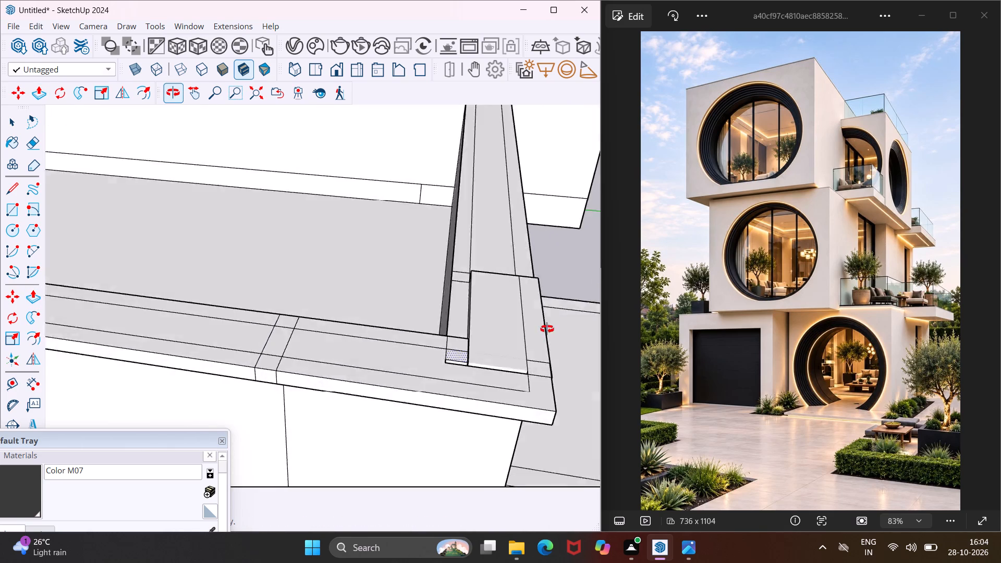
middle_click_drag(547, 329, 560, 271)
scroll(484, 317, "up", 6)
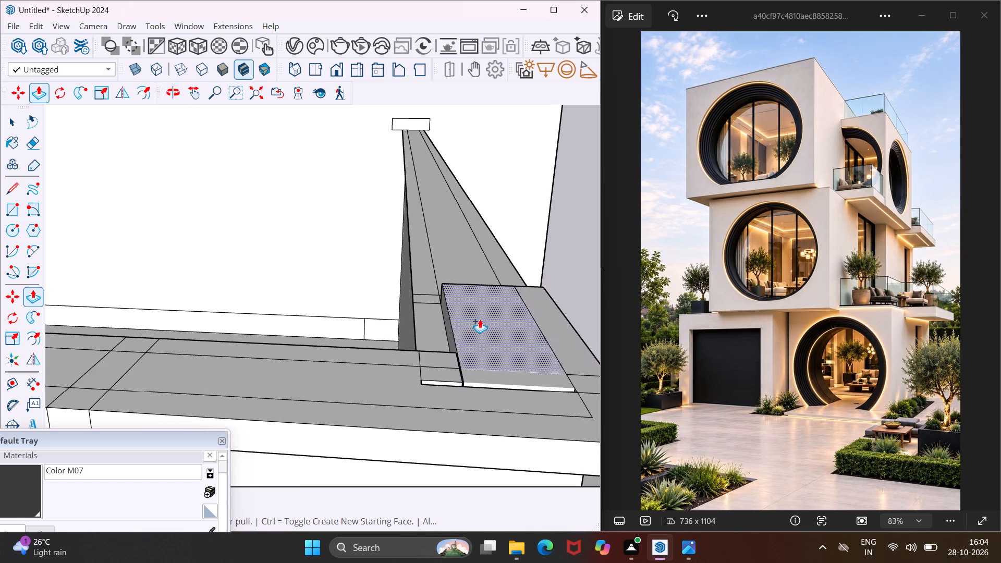
scroll(480, 319, "up", 2)
middle_click_drag(430, 378, 476, 470)
scroll(461, 448, "up", 8)
middle_click_drag(458, 448, 536, 481)
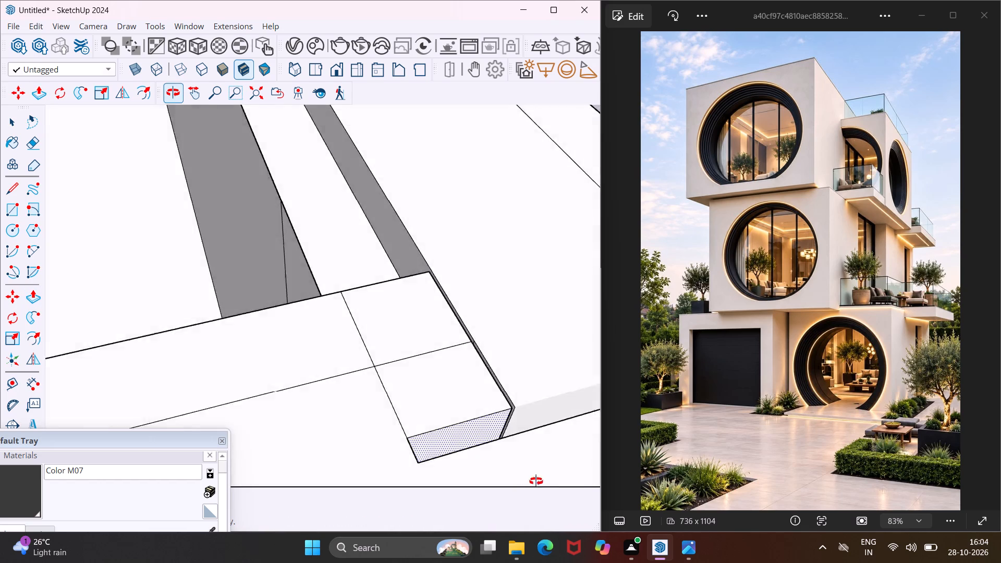
middle_click_drag(536, 481, 657, 465)
scroll(490, 354, "up", 8)
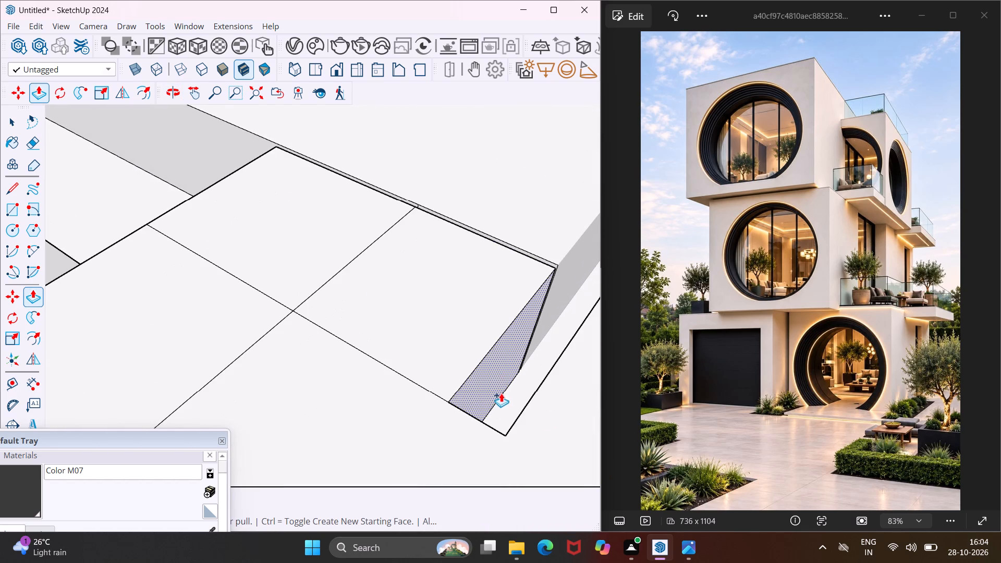
double_click(503, 400)
scroll(422, 371, "down", 5)
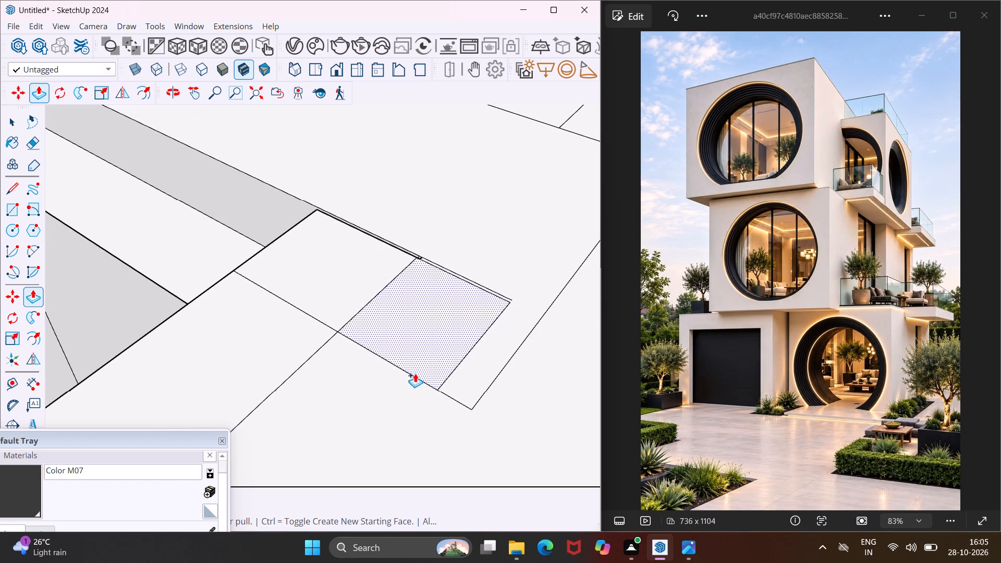
Raise the narrow gap strip and the tiny square at its end inside the corner cap, level with the surrounding faces.
middle_click_drag(324, 236, 207, 552)
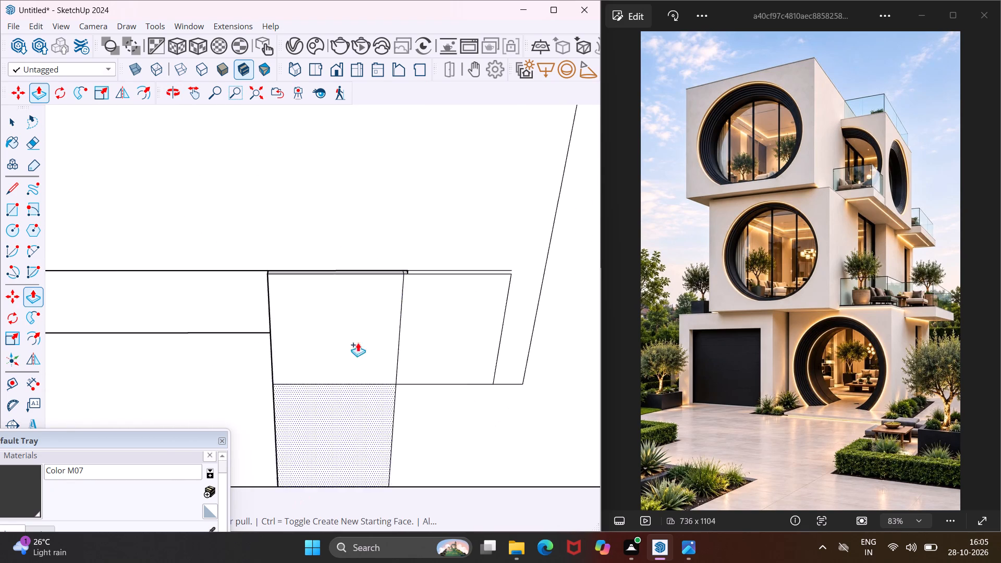
scroll(353, 257, "up", 9)
middle_click_drag(373, 277, 431, 202)
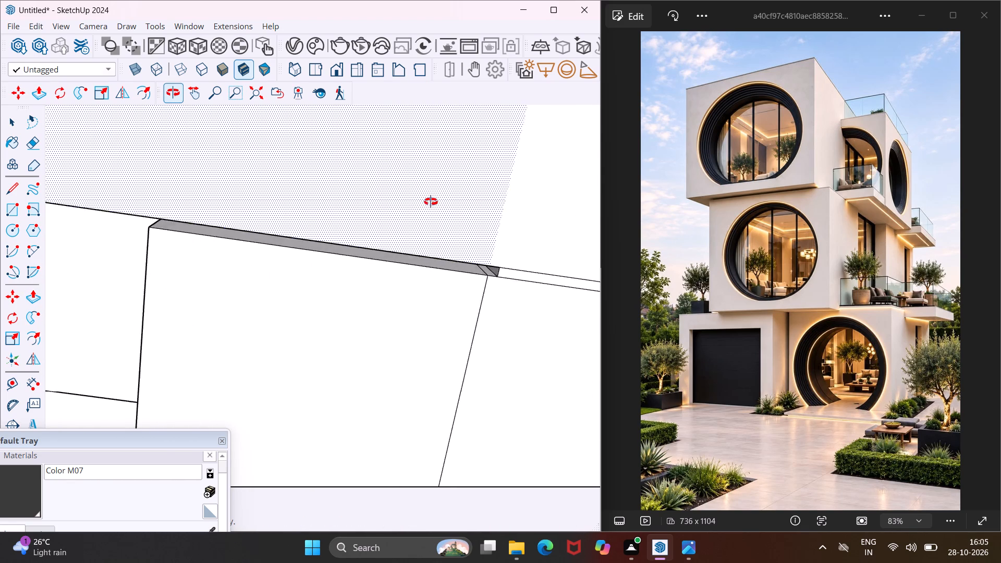
middle_click_drag(431, 202, 494, 141)
scroll(467, 223, "up", 8)
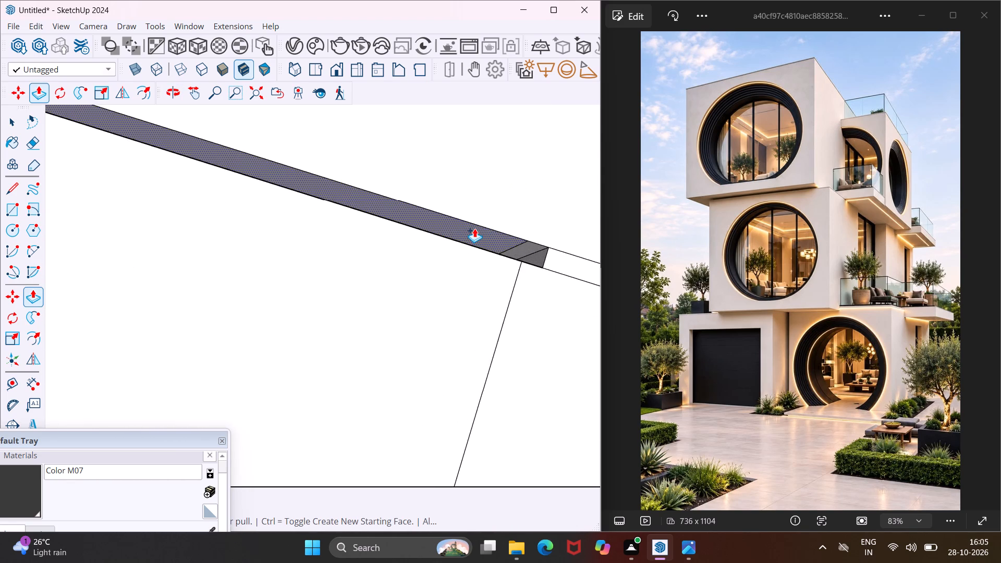
middle_click_drag(474, 228, 366, 293)
middle_click_drag(366, 293, 363, 248)
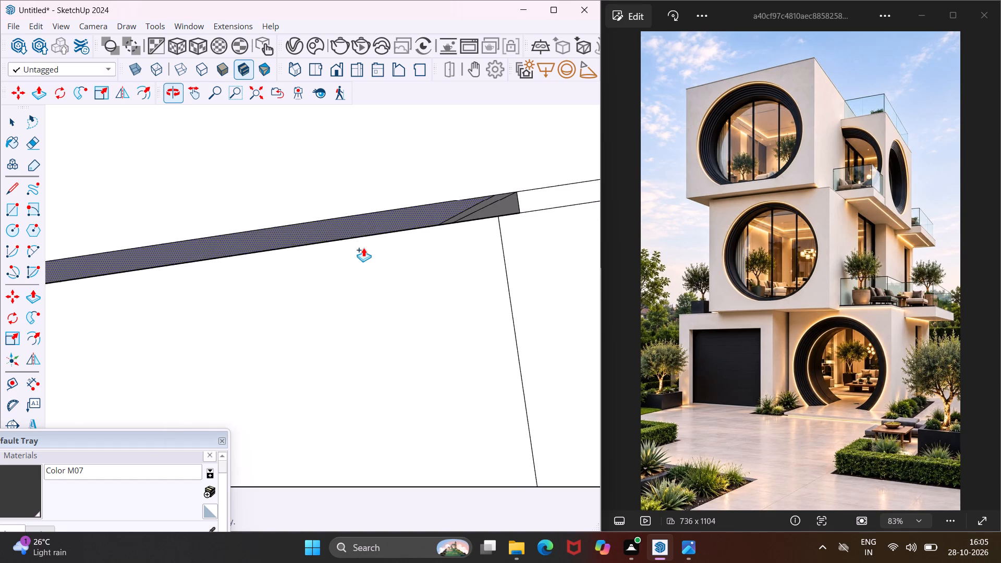
middle_click_drag(365, 244, 374, 271)
middle_click_drag(377, 266, 372, 251)
double_click(370, 249)
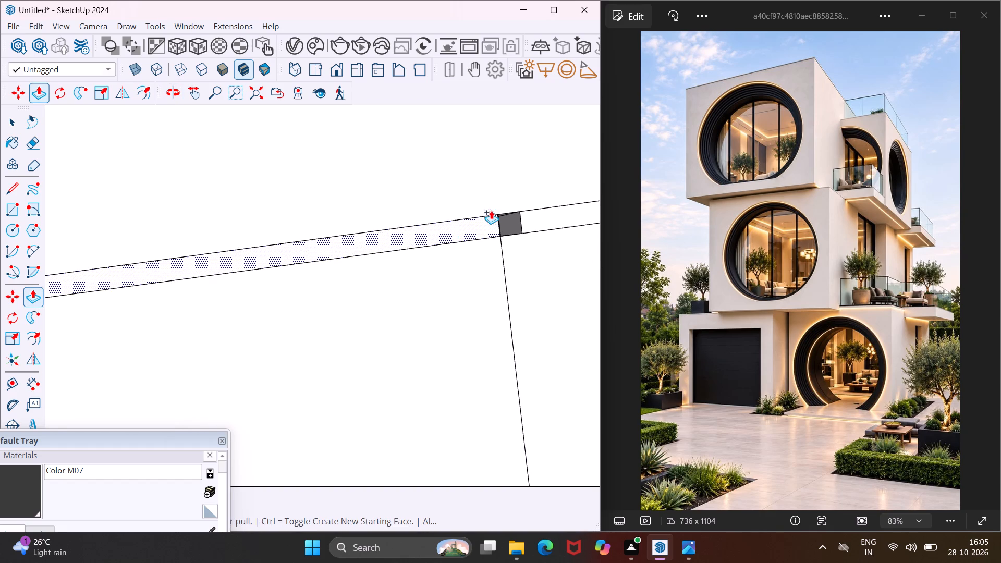
middle_click_drag(508, 224, 308, 328)
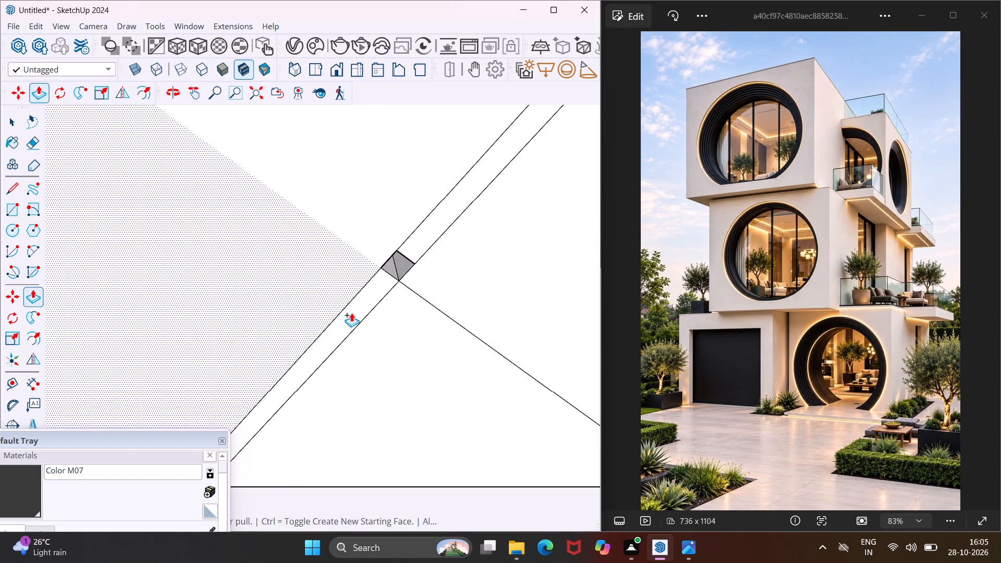
middle_click_drag(359, 306, 315, 233)
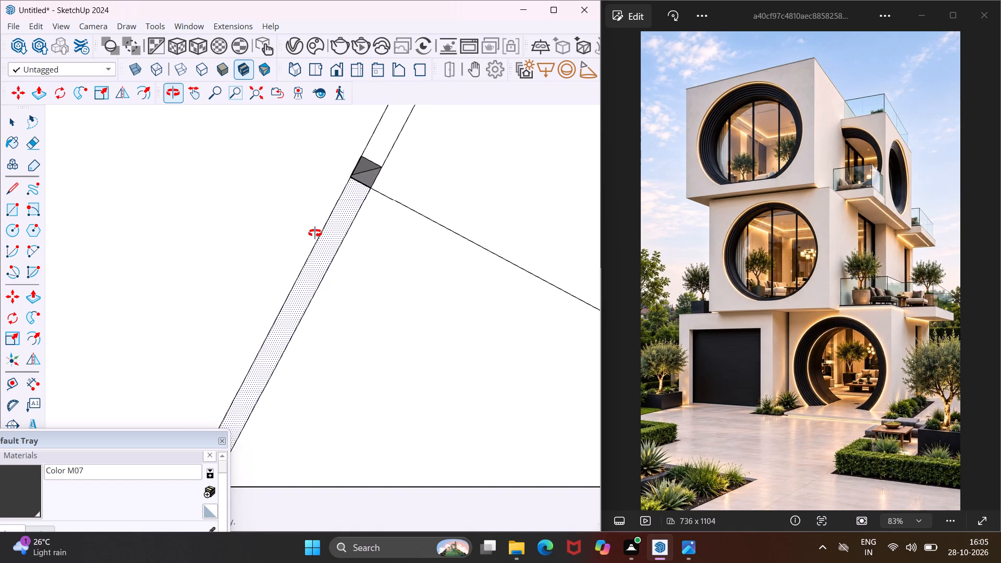
middle_click_drag(315, 233, 267, 234)
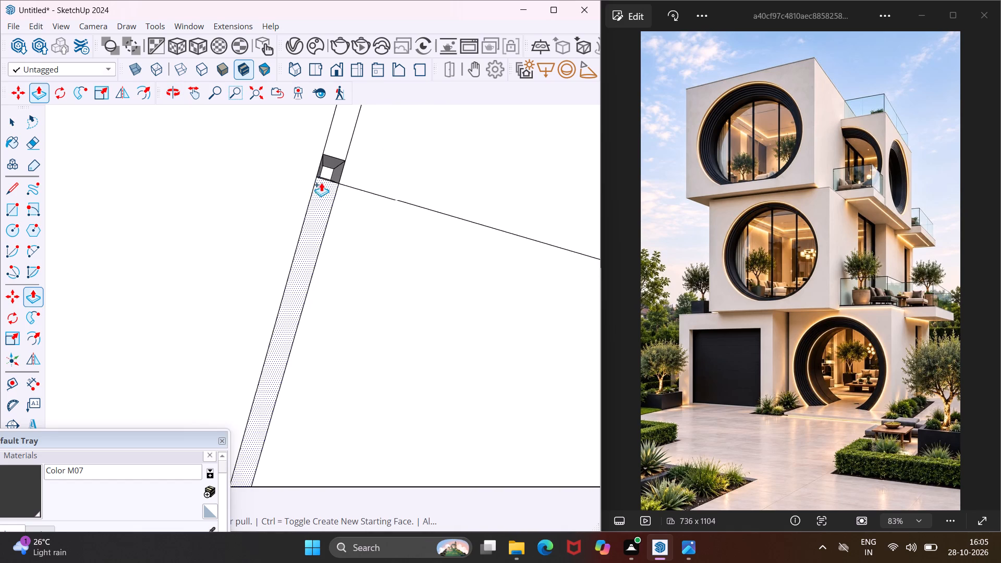
scroll(322, 173, "up", 3)
double_click(322, 171)
scroll(278, 213, "down", 7)
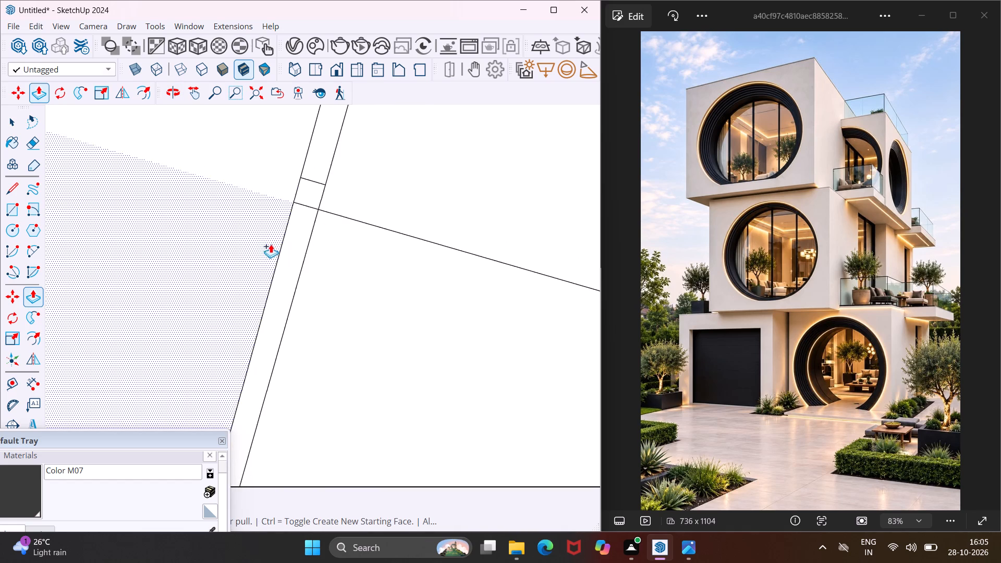
Raise the small lowered faces crossing the railing cap beside the raised roof corner: outer square, middle strip and inner square.
middle_click_drag(270, 247, 394, 163)
scroll(391, 162, "down", 20)
scroll(391, 162, "down", 1)
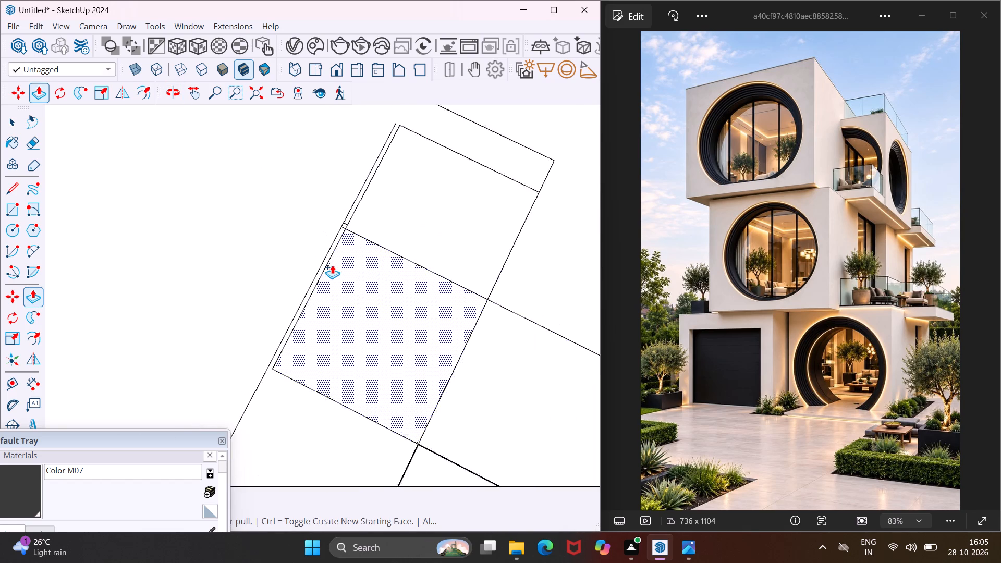
scroll(332, 265, "down", 15)
scroll(331, 275, "down", 13)
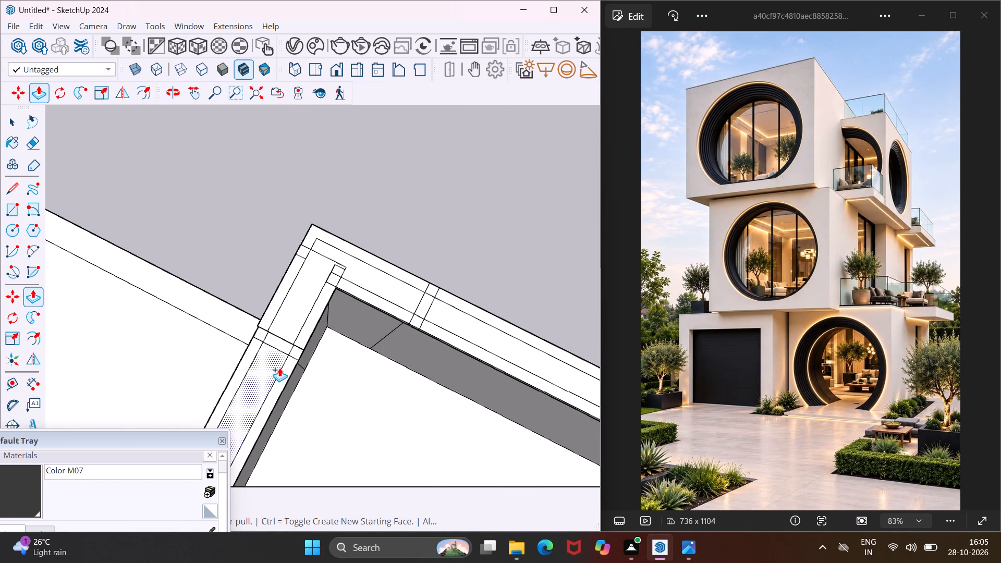
middle_click_drag(275, 371, 564, 209)
scroll(355, 272, "up", 8)
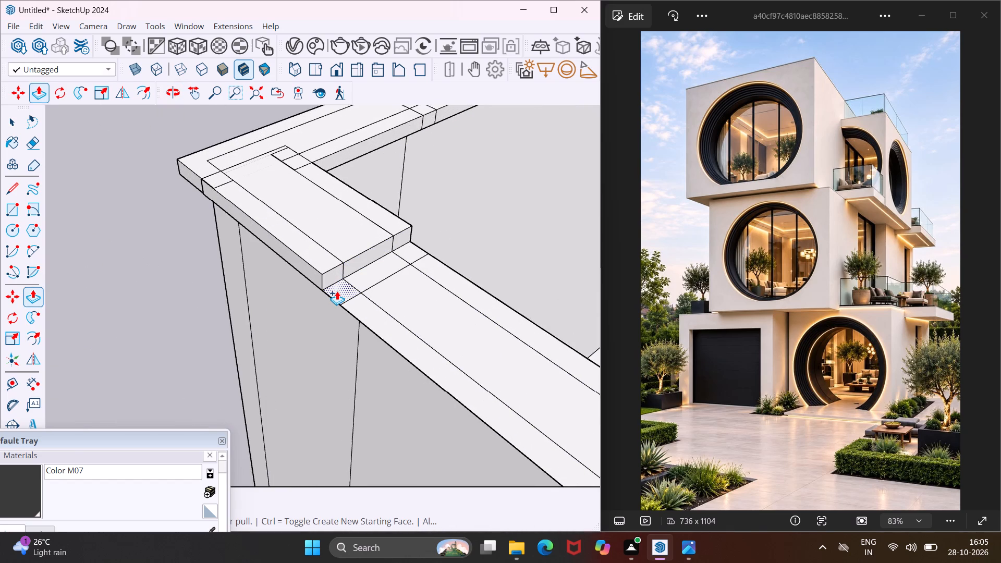
double_click(337, 291)
double_click(373, 271)
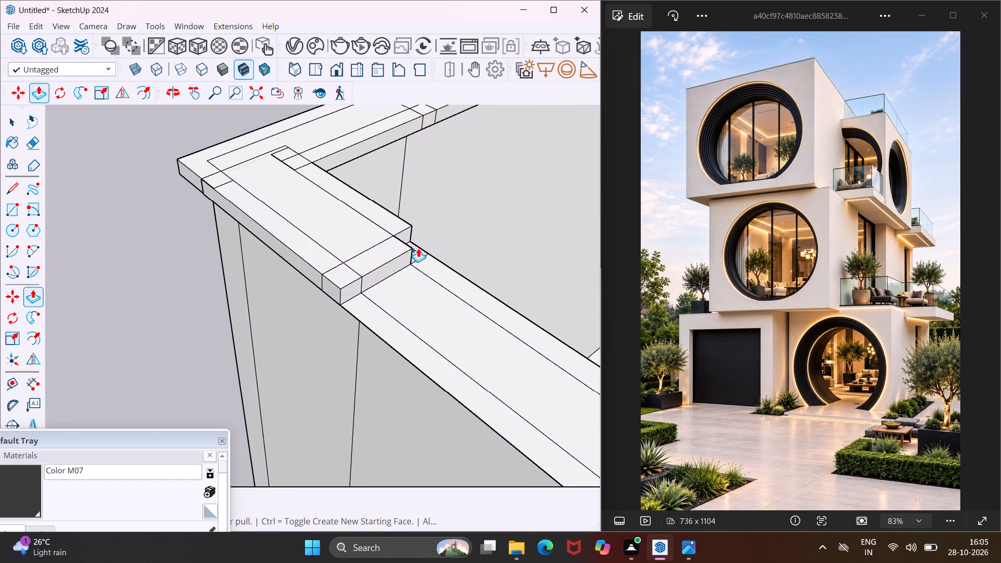
double_click(418, 248)
Raise the middle, outer and inner long strips of the adjoining railing's cap level with the corner cap.
double_click(403, 287)
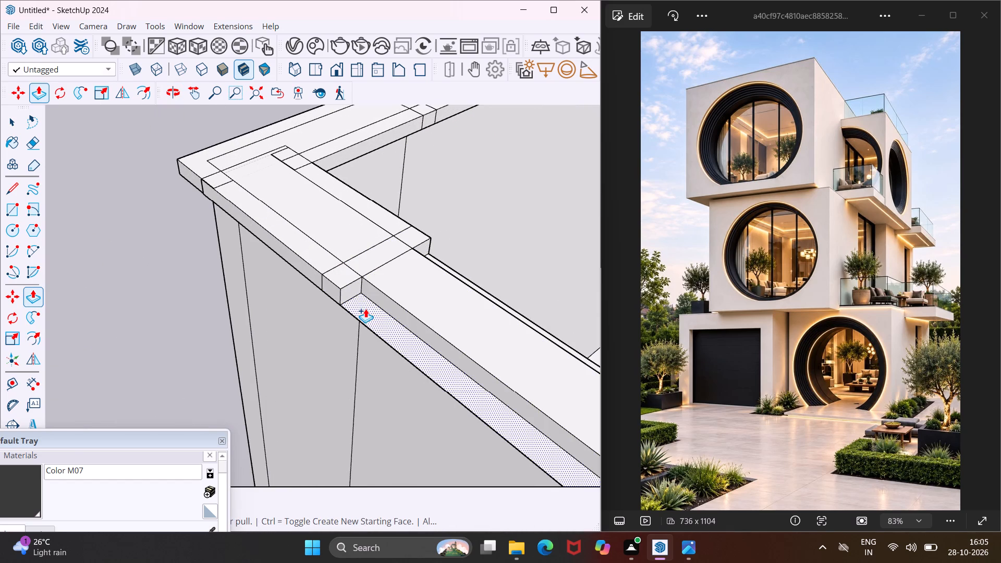
double_click(365, 309)
middle_click_drag(434, 275, 326, 301)
scroll(395, 320, "up", 3)
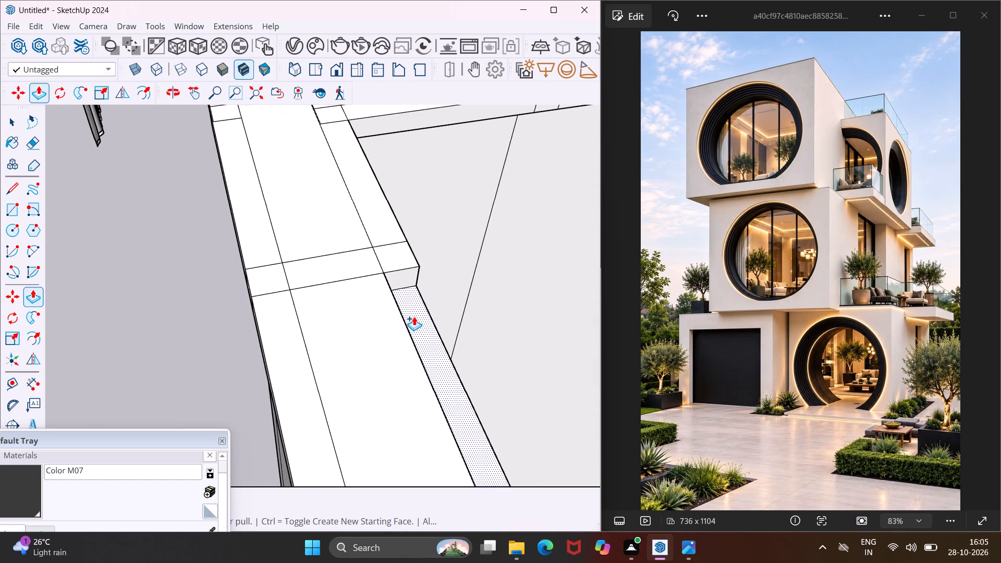
double_click(413, 315)
Examine the terrace railing and its handrail cap from all sides, along with the storey wall behind the terrace.
middle_click_drag(317, 325, 442, 248)
scroll(203, 296, "down", 3)
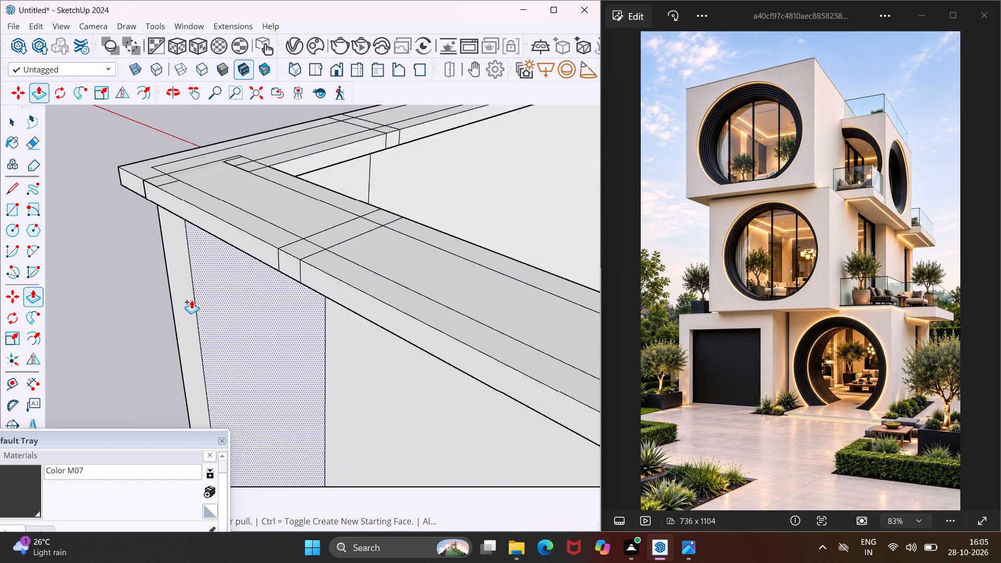
scroll(191, 300, "down", 18)
scroll(199, 334, "up", 1)
middle_click_drag(199, 334, 370, 335)
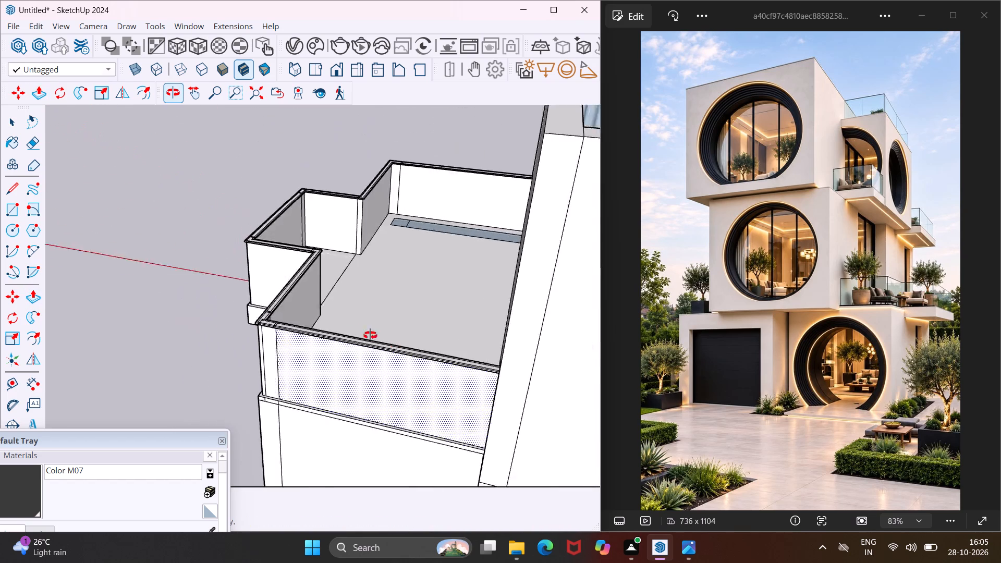
middle_click_drag(370, 335, 468, 315)
key("Escape")
key("space")
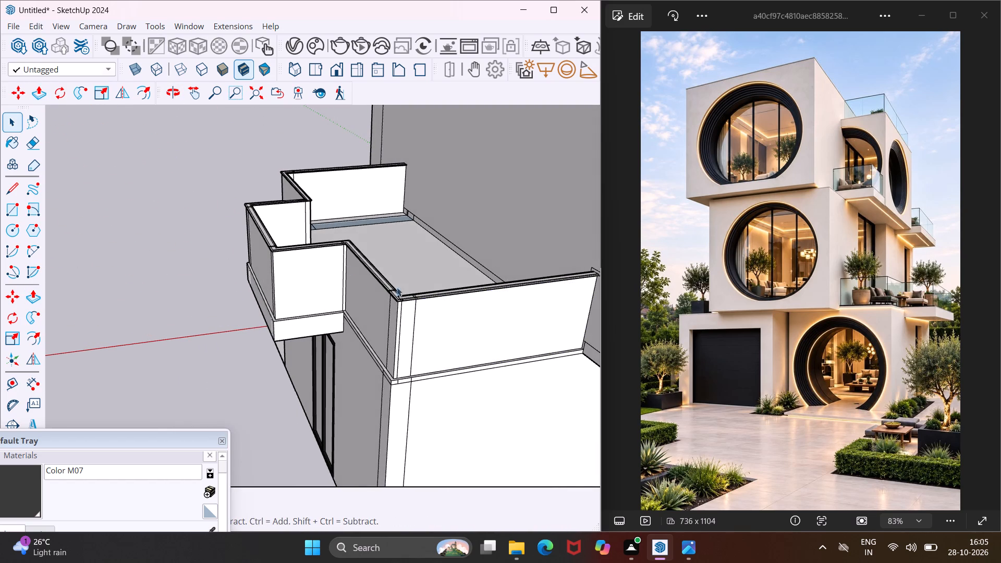
scroll(275, 250, "up", 12)
middle_click_drag(275, 250, 355, 230)
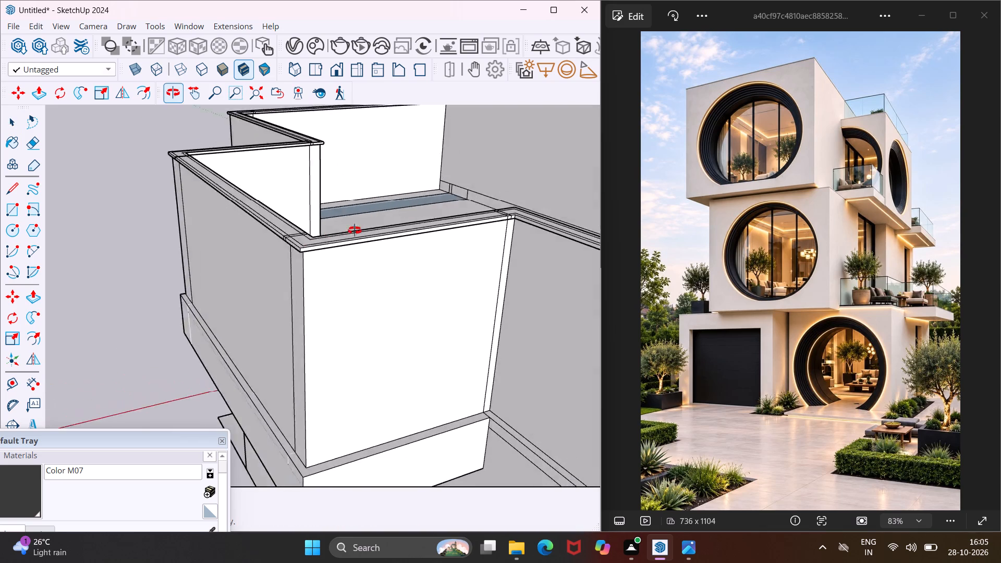
middle_click_drag(355, 230, 515, 171)
scroll(370, 272, "down", 5)
middle_click_drag(363, 281, 448, 358)
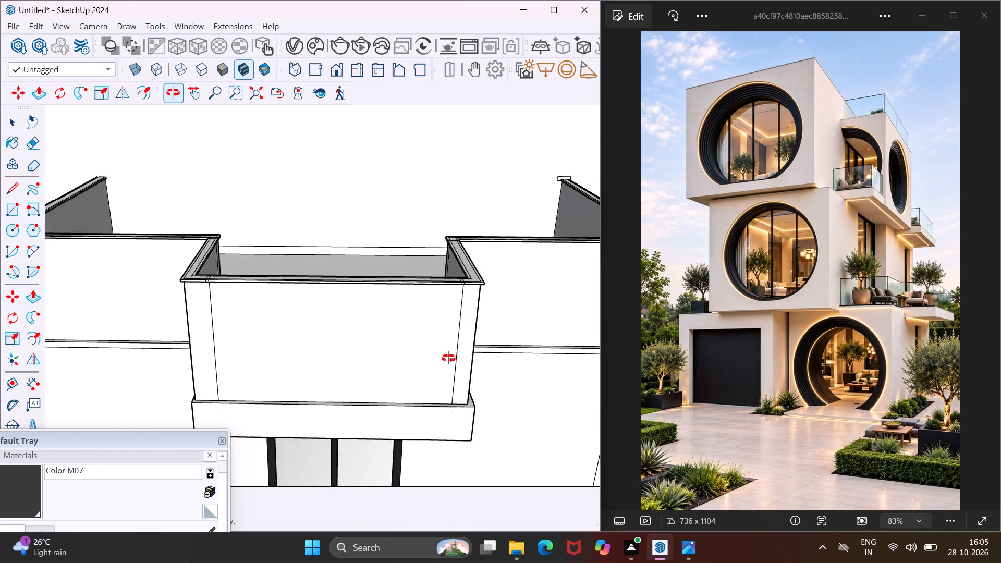
middle_click_drag(448, 358, 523, 427)
scroll(412, 359, "down", 5)
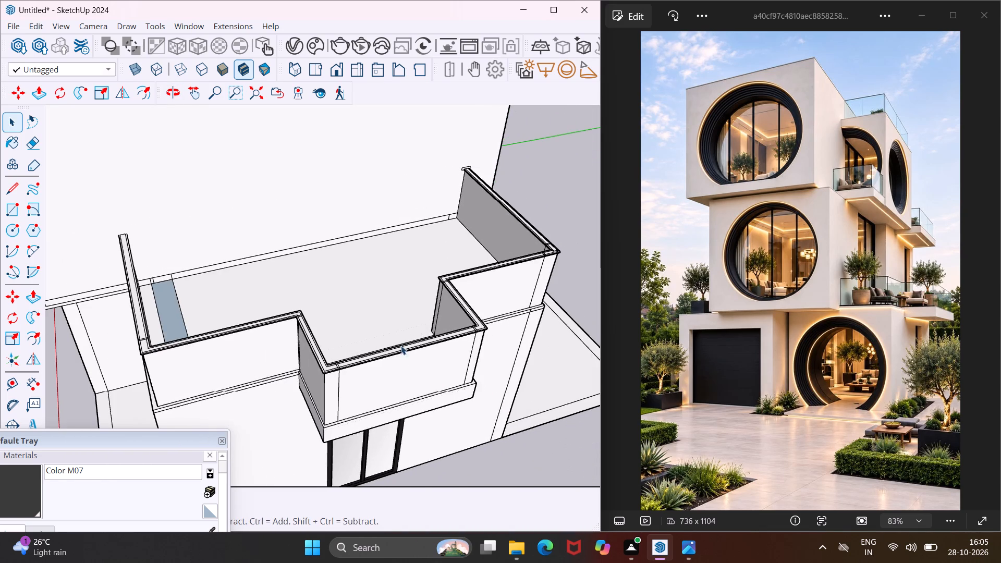
middle_click_drag(392, 324, 382, 387)
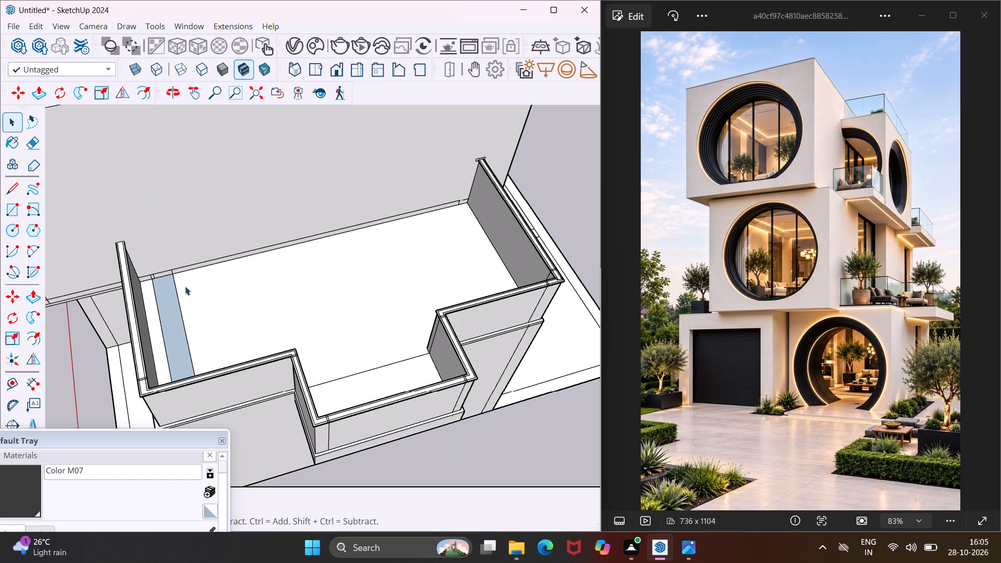
middle_click_drag(185, 289, 385, 229)
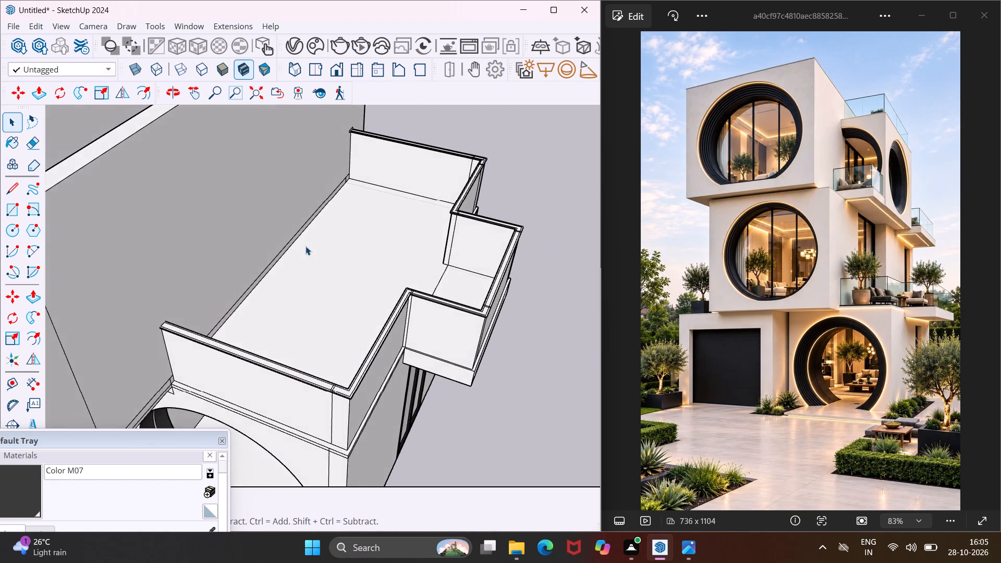
scroll(305, 247, "down", 4)
middle_click_drag(239, 300, 424, 256)
middle_click_drag(384, 261, 243, 280)
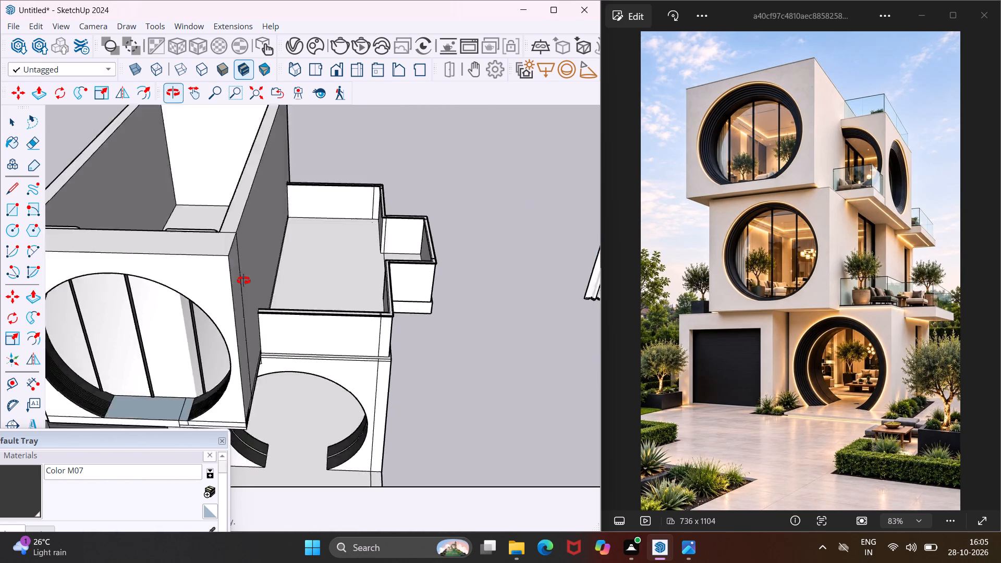
middle_click_drag(243, 280, 17, 259)
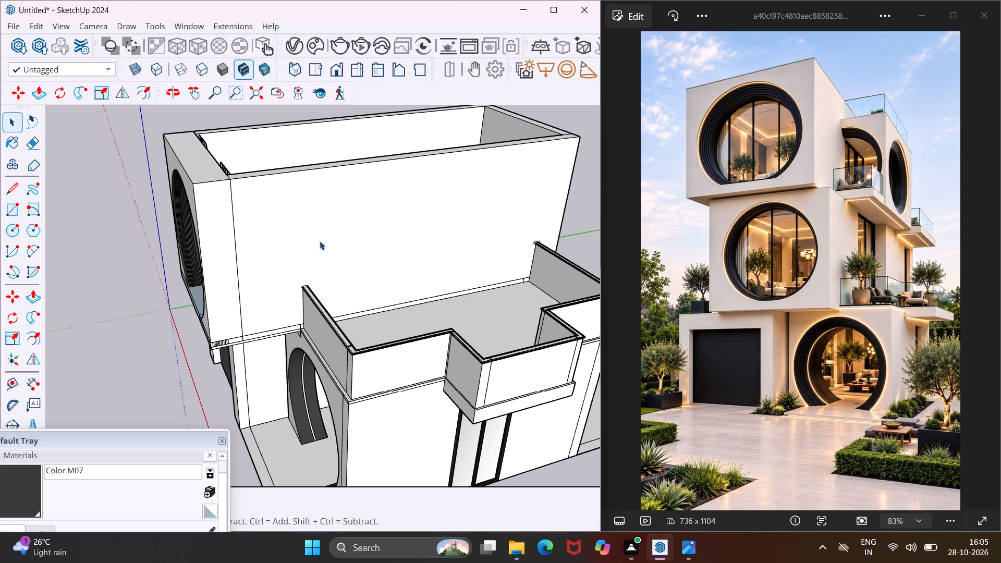
middle_click_drag(320, 241, 165, 231)
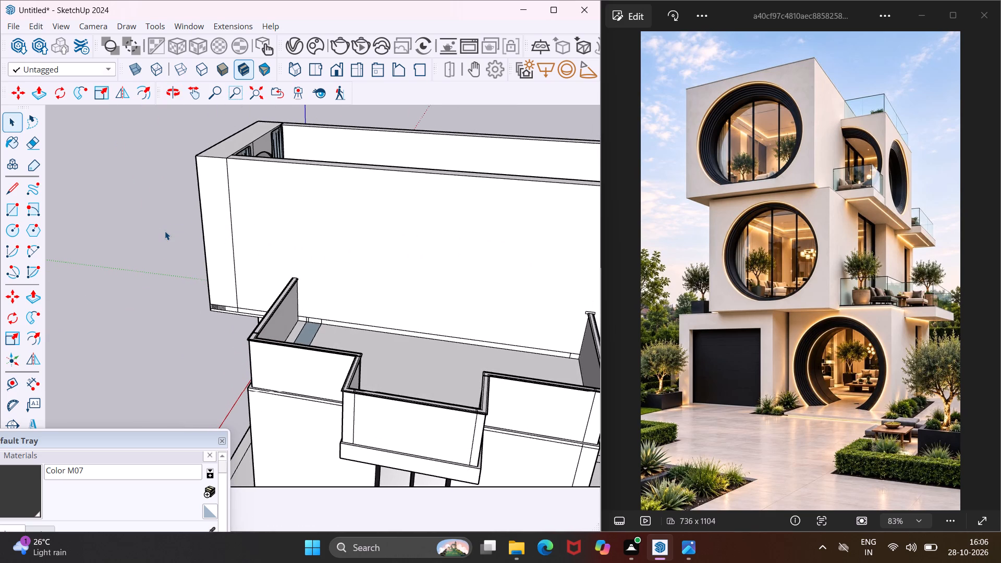
scroll(165, 231, "down", 3)
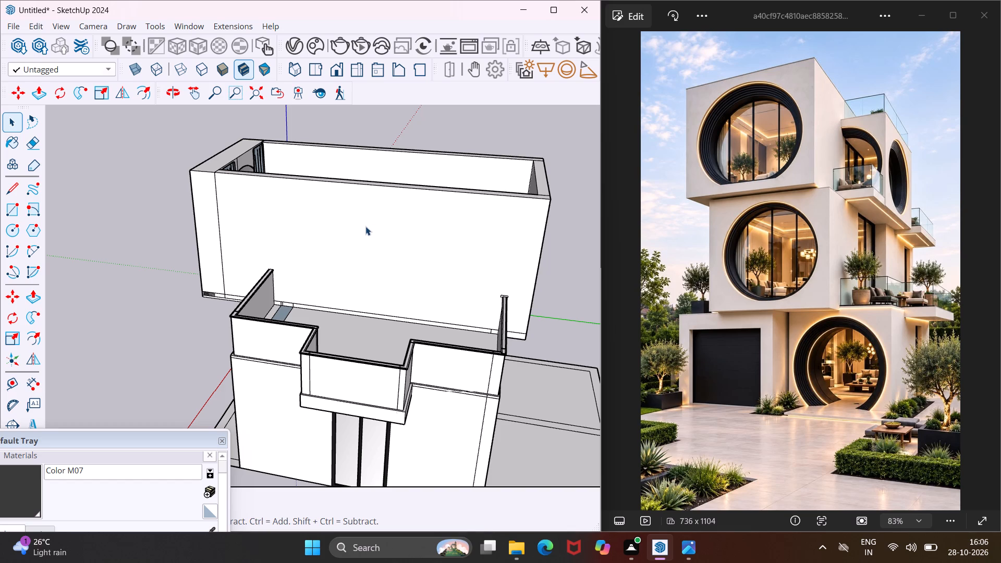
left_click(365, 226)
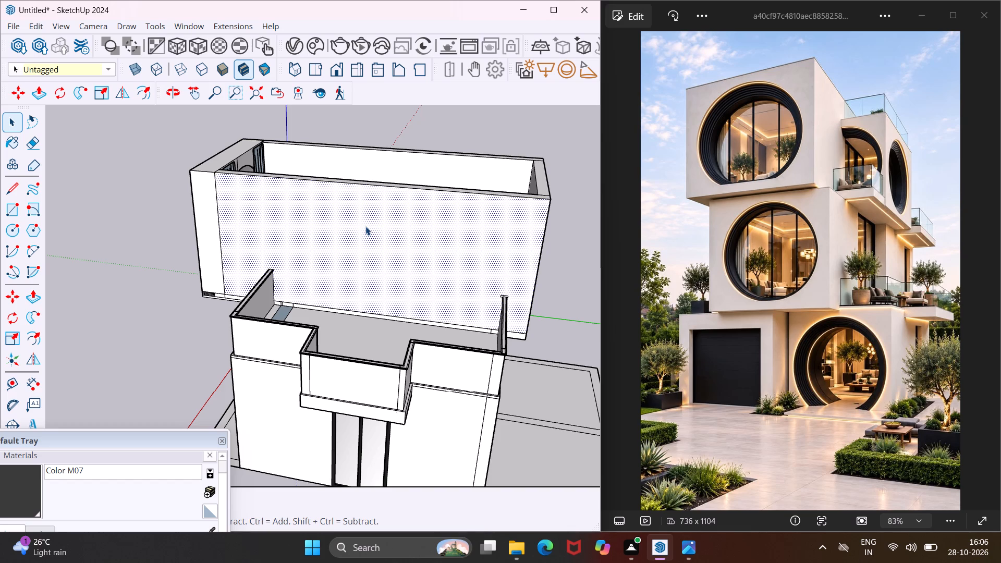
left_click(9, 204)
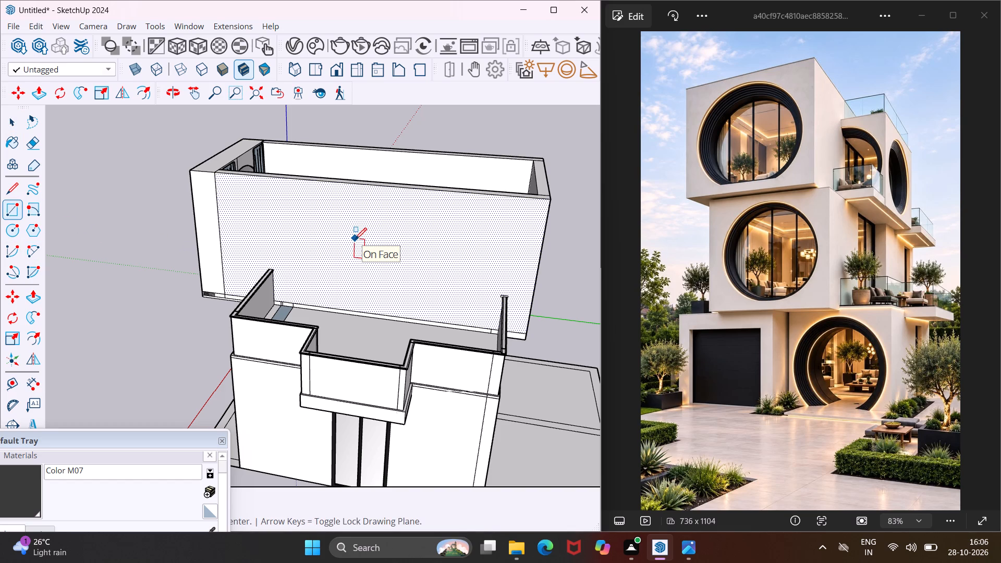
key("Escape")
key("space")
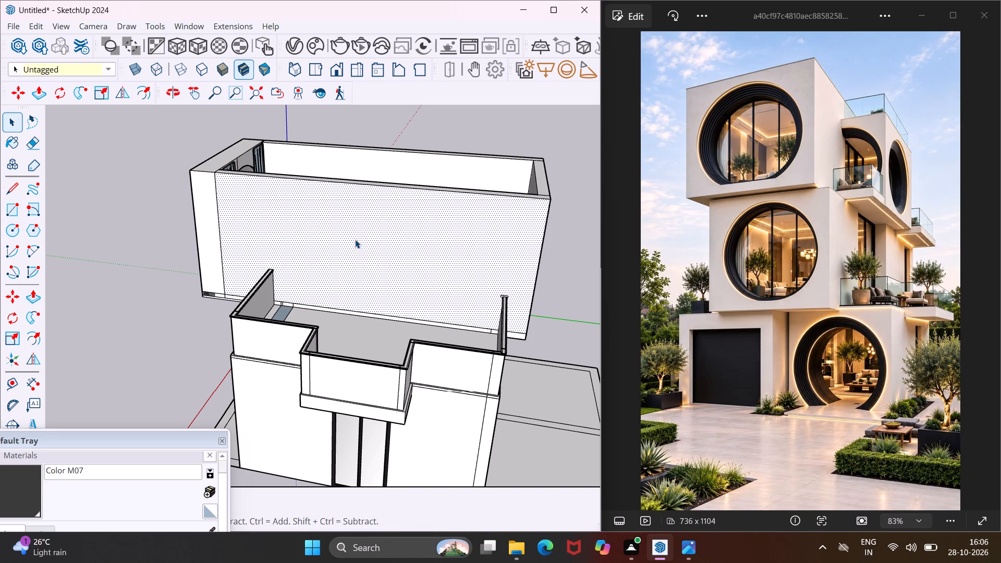
Draw a vertical line from the midpoint of the terrace-side wall's bottom edge to its top edge, splitting the wall face in half.
left_click(15, 190)
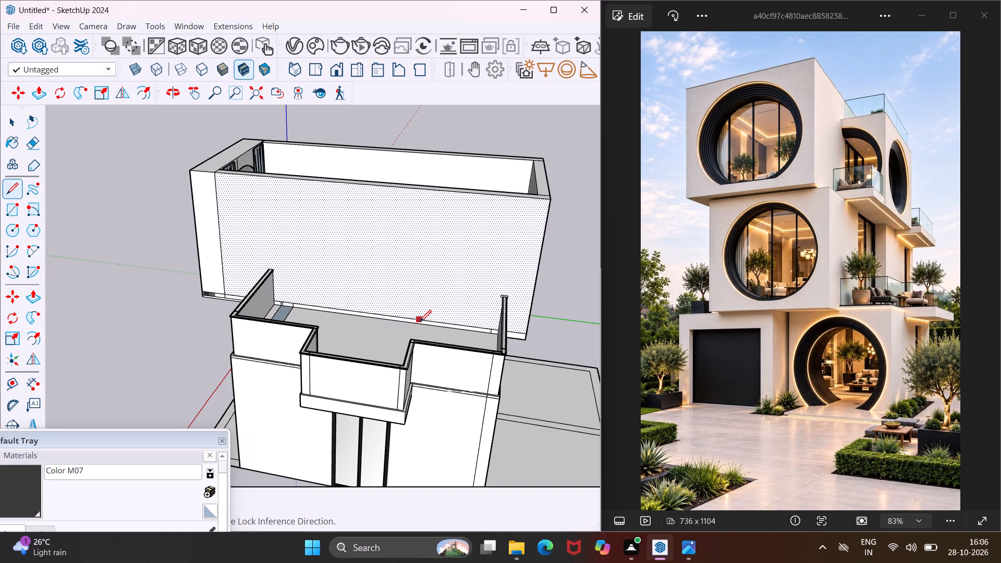
left_click(389, 313)
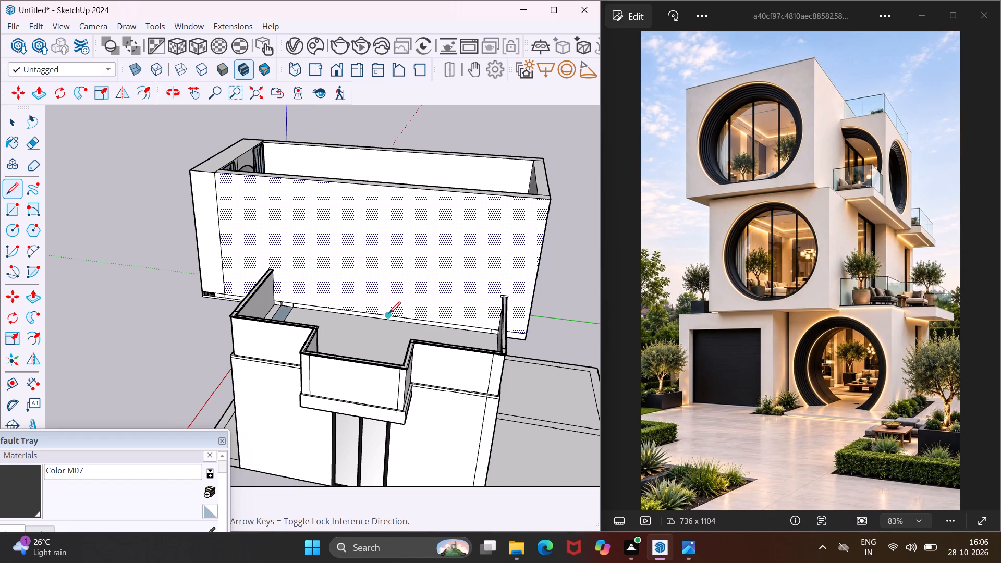
left_click(396, 190)
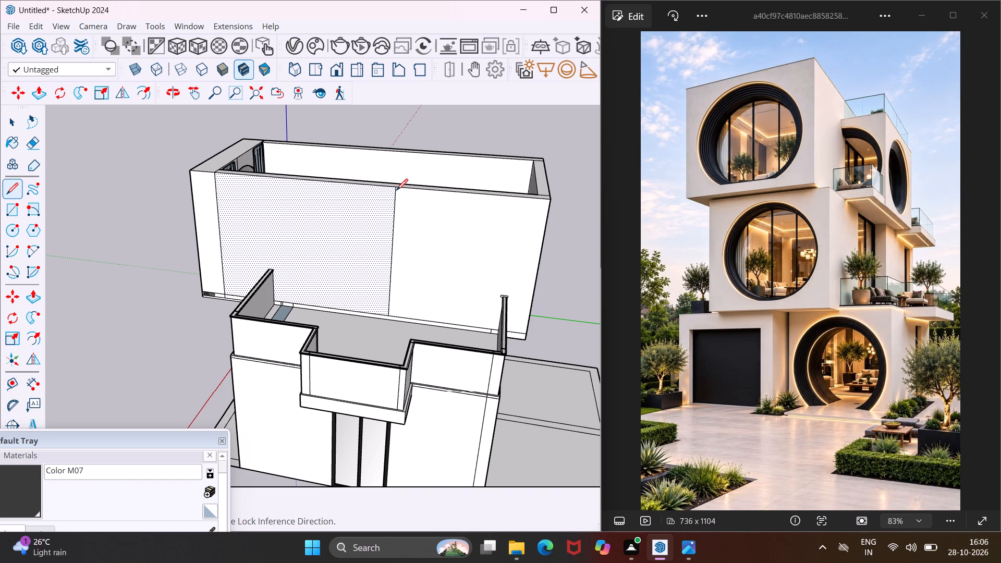
key("Escape")
key("space")
Pull the half of the terrace-side wall farther from the round window slightly outward.
left_click(423, 202)
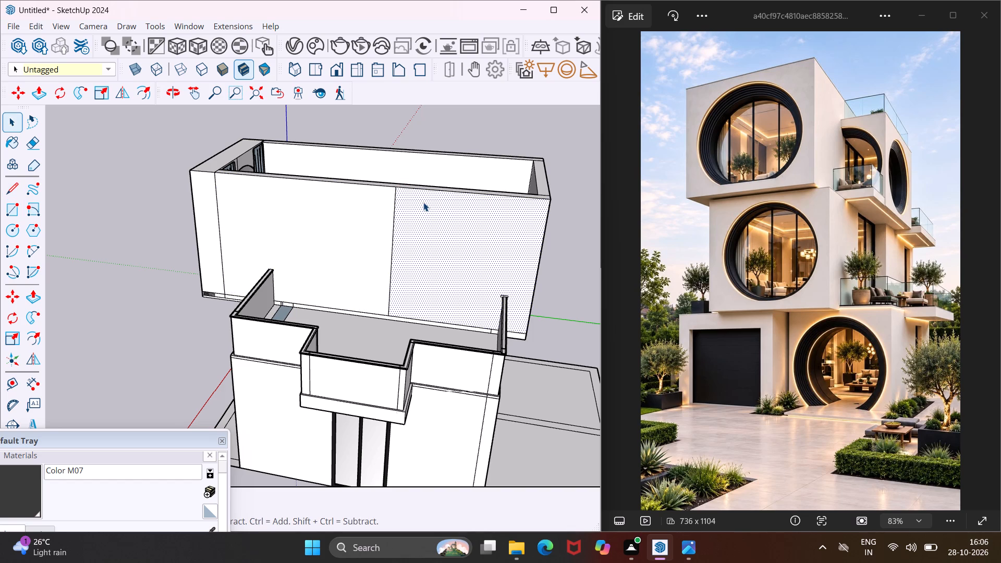
key("p")
left_click(423, 202)
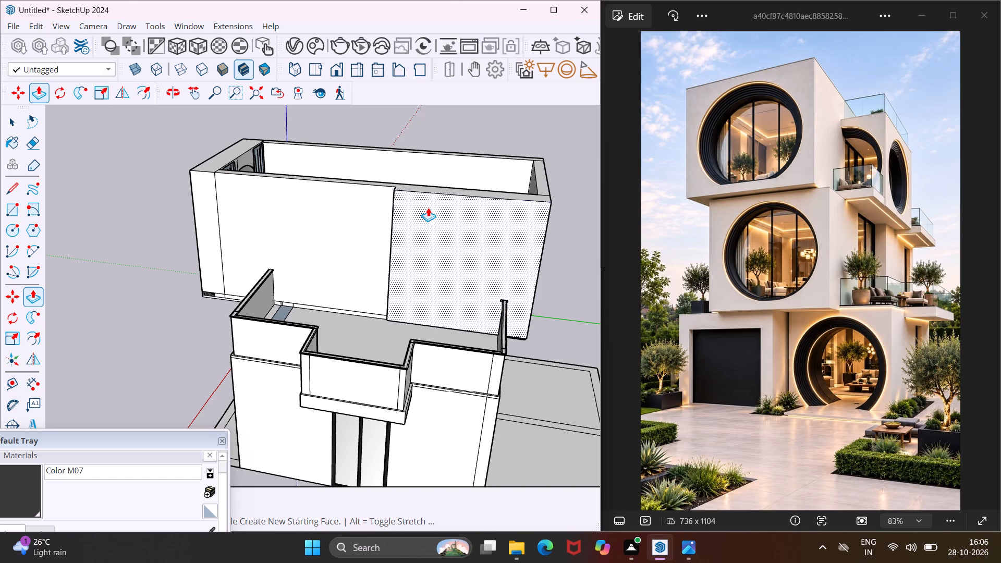
left_click(428, 207)
key("Escape")
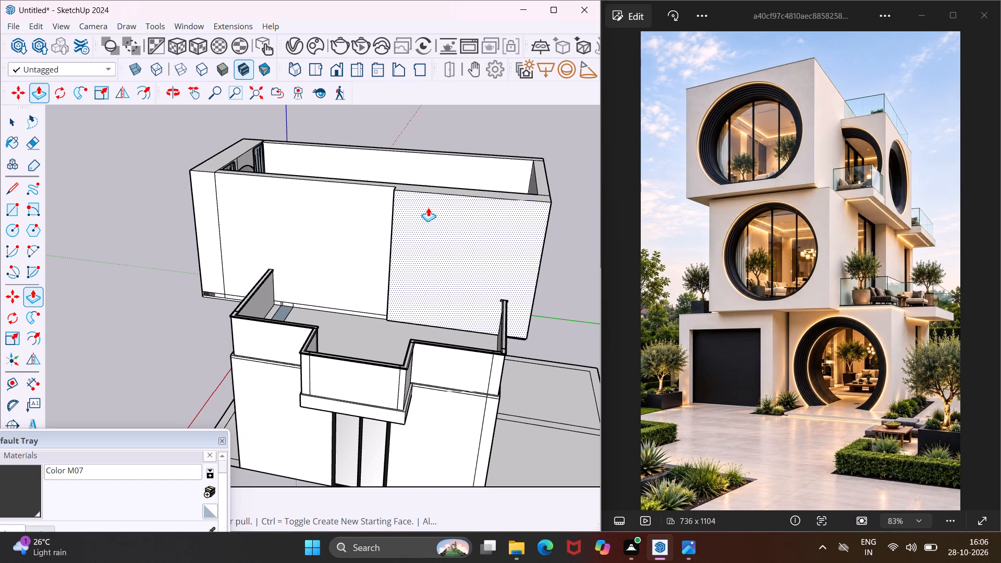
key("Escape")
key("space")
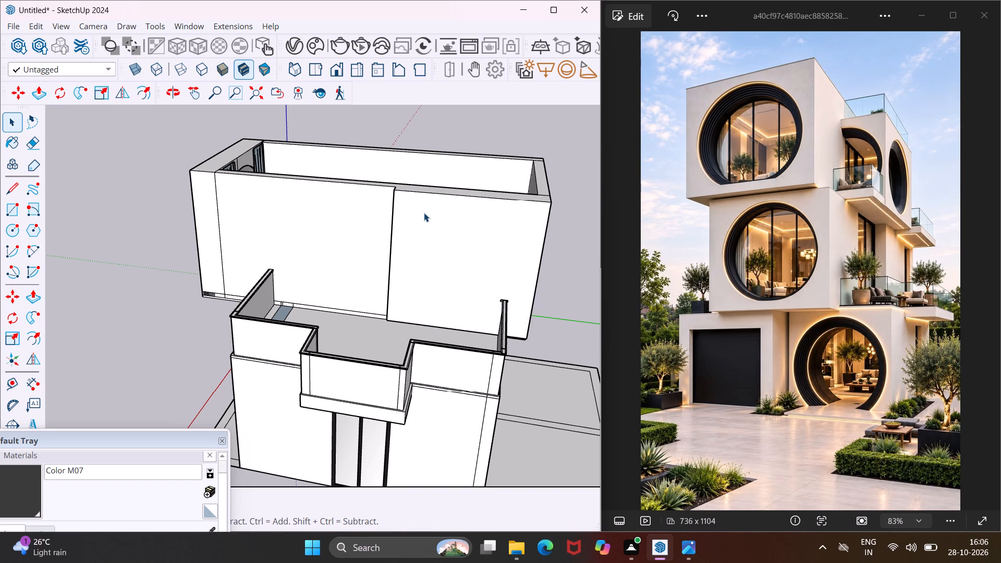
Draw a full-height rectangle on the wall half nearer the round window, from its bottom edge to the top corner at the step.
middle_click_drag(420, 214, 469, 216)
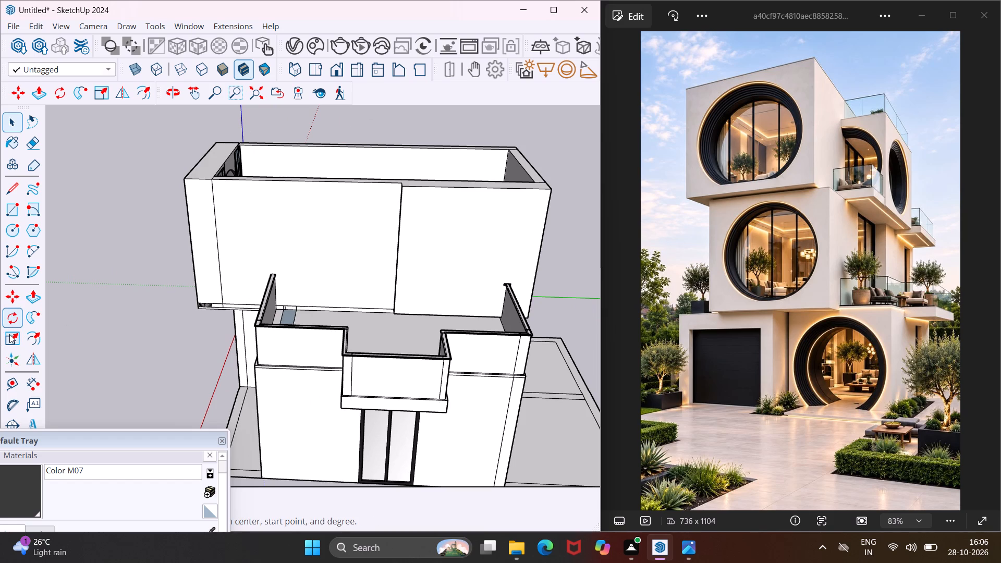
left_click(7, 218)
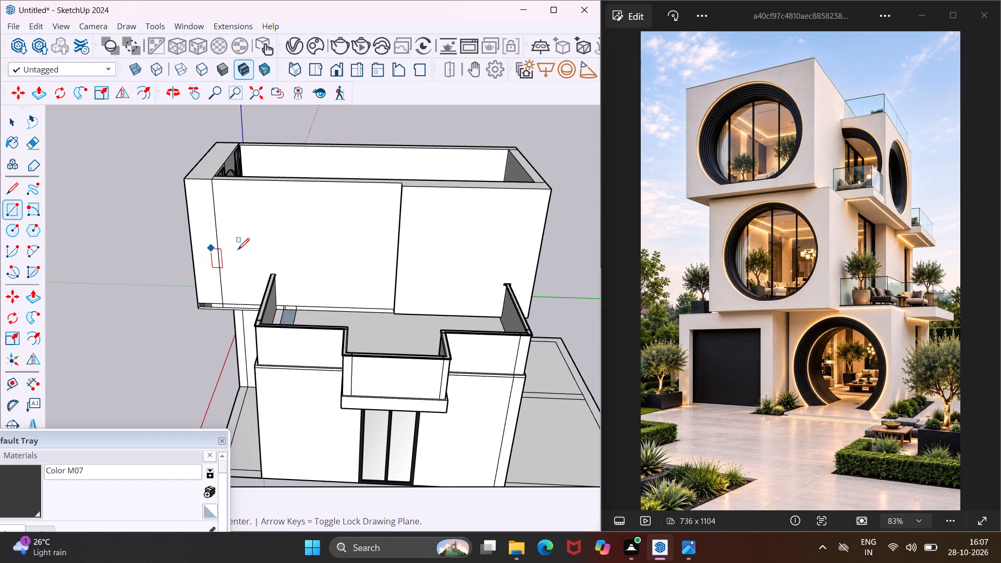
middle_click_drag(239, 253, 260, 286)
scroll(264, 287, "up", 4)
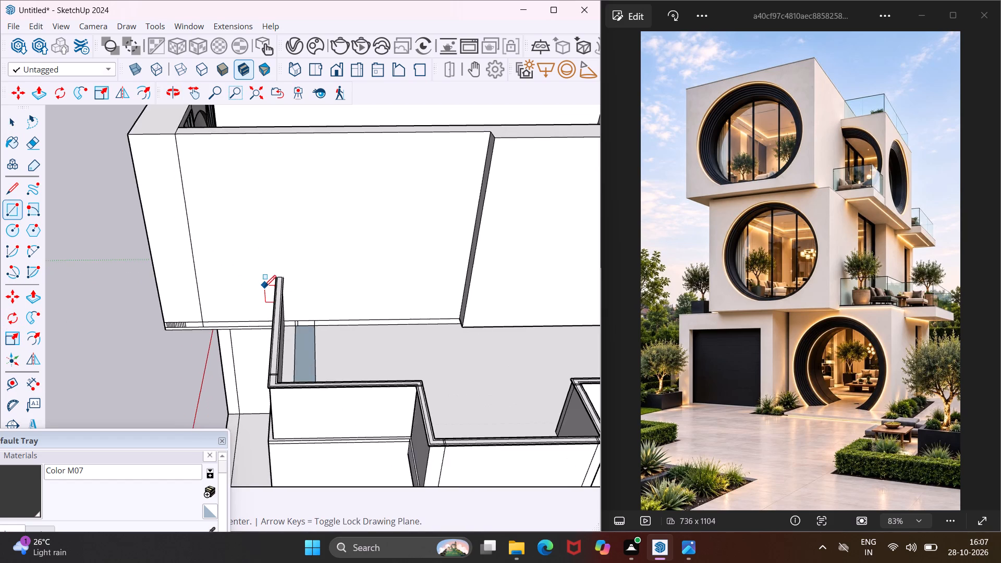
scroll(264, 287, "up", 2)
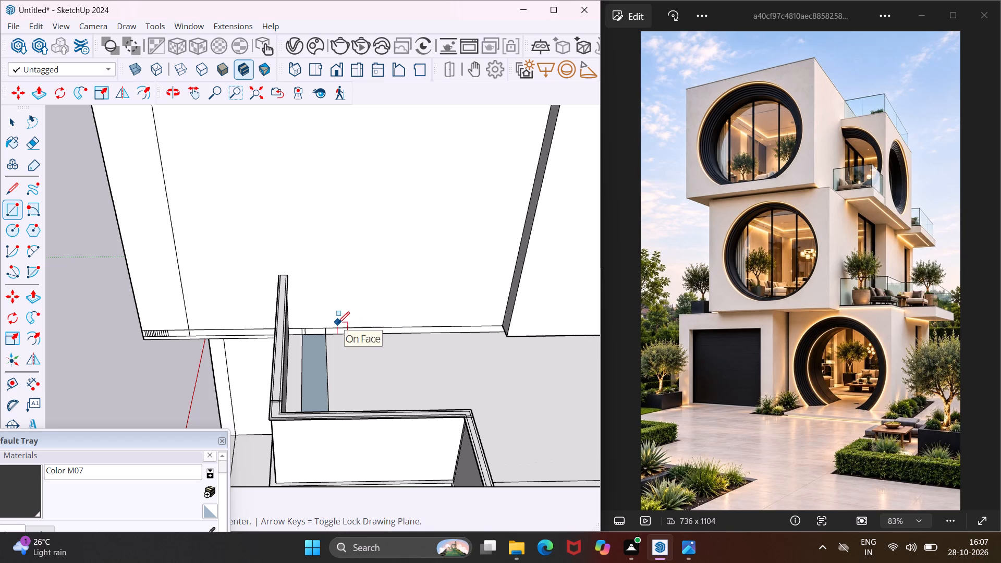
left_click(358, 325)
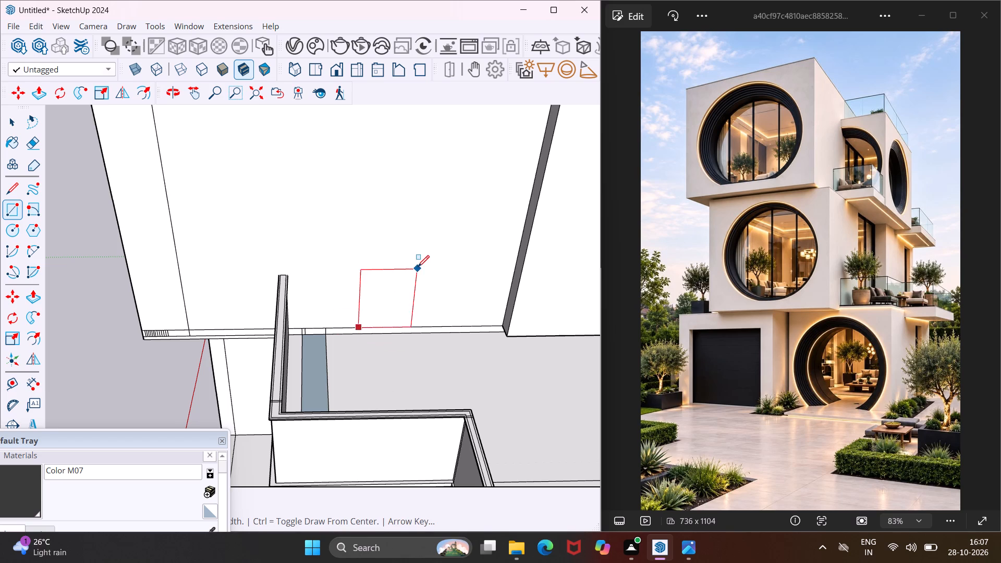
scroll(418, 267, "down", 5)
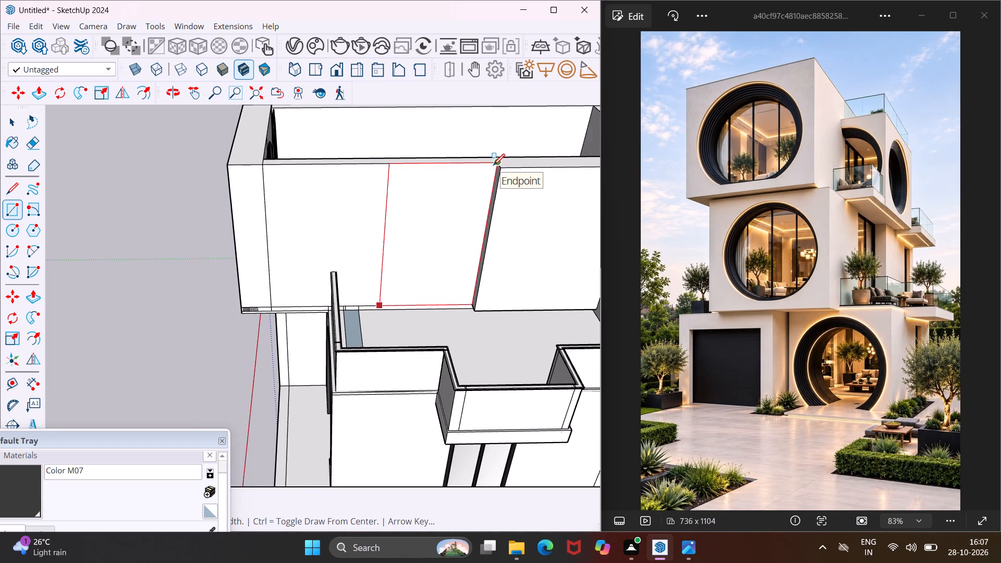
left_click(493, 165)
key("Escape")
key("space")
left_click(459, 202)
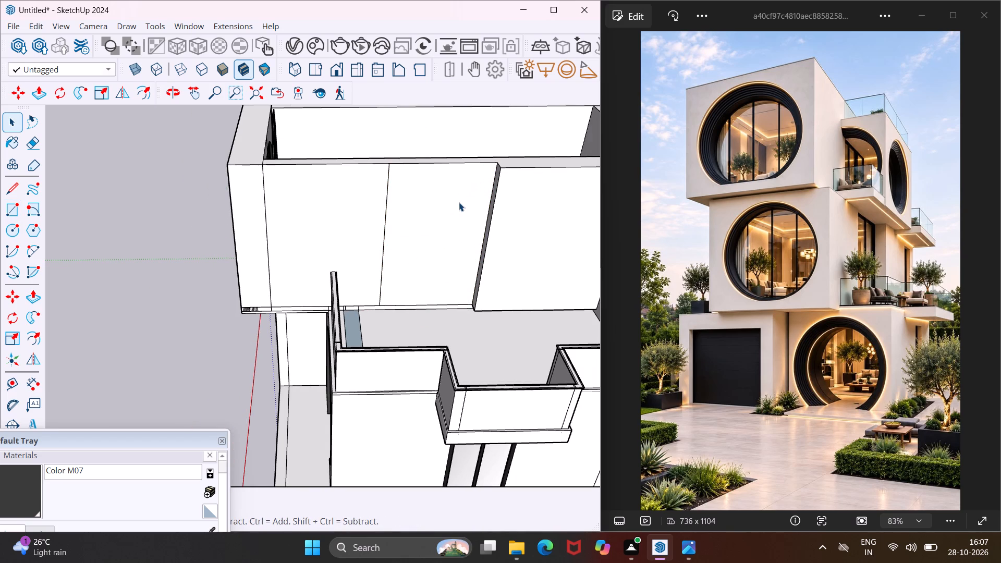
Copy the full-height rectangle face from the terrace-side wall to the empty space beside the house, in front of the round window.
key("m")
left_click(459, 202)
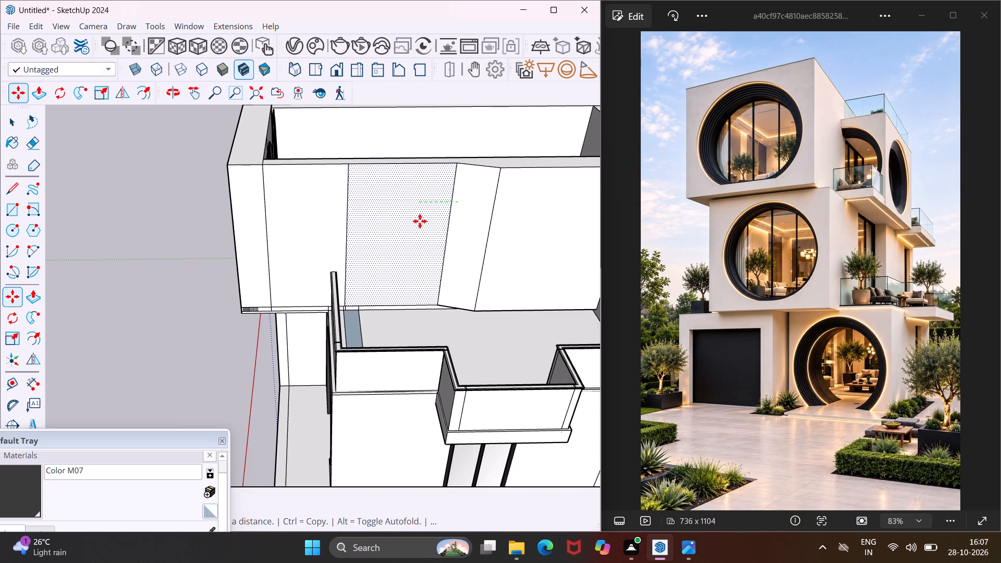
scroll(417, 222, "down", 6)
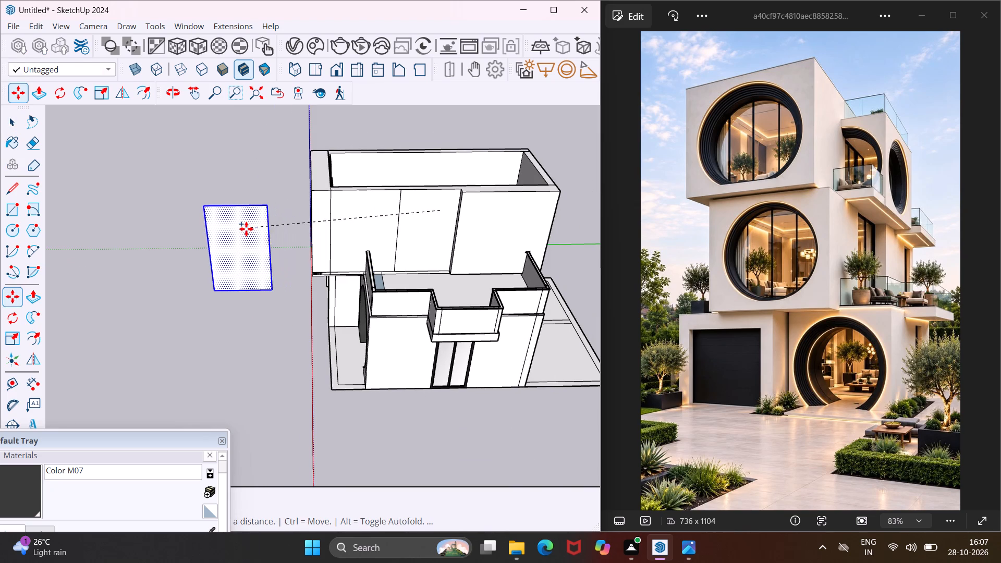
left_click(239, 228)
key("Escape")
key("space")
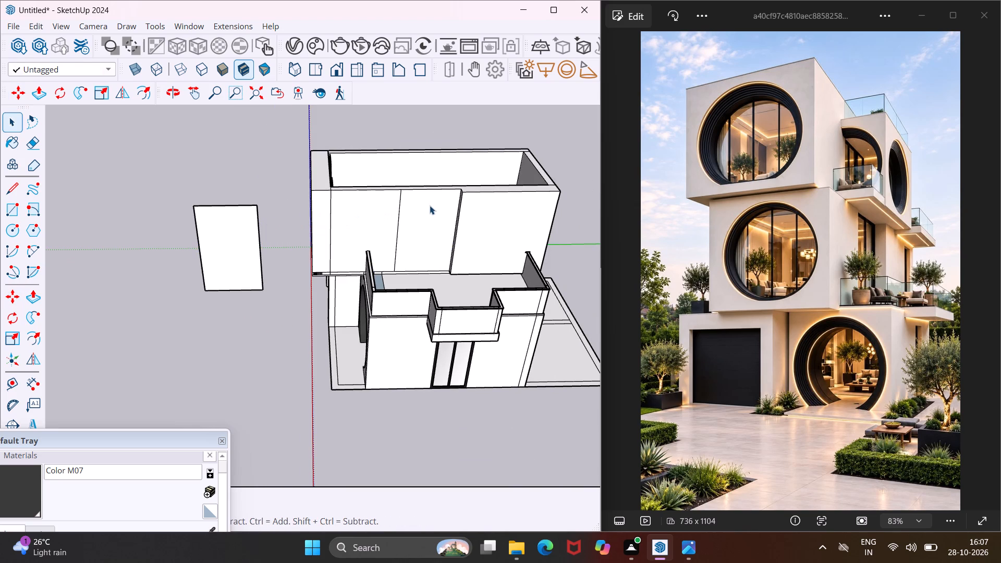
Push the full-height wall rectangle beside the step inward by 9", through the wall's thickness.
middle_click_drag(430, 205, 434, 228)
scroll(423, 218, "up", 7)
left_click(422, 215)
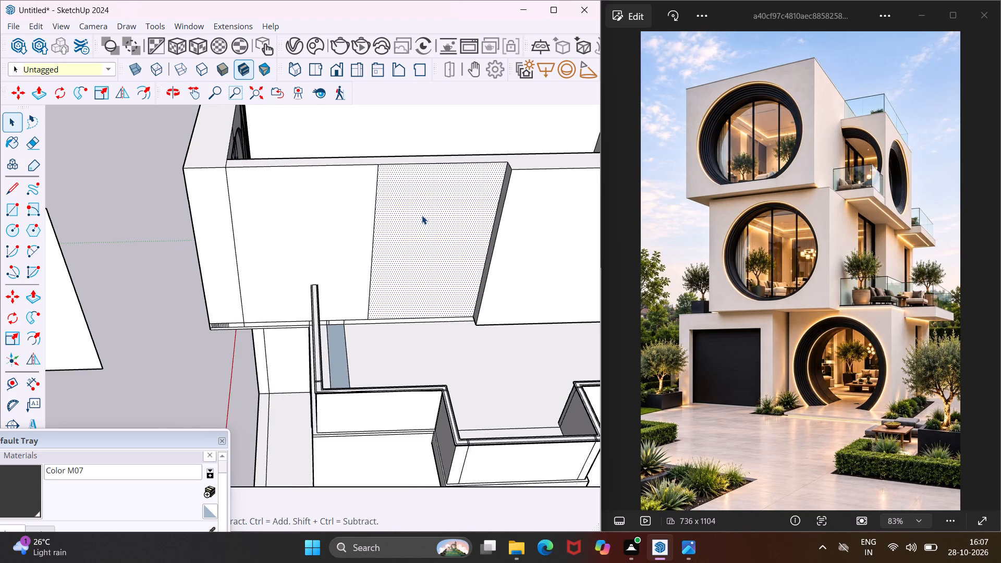
key("p")
left_click(422, 215)
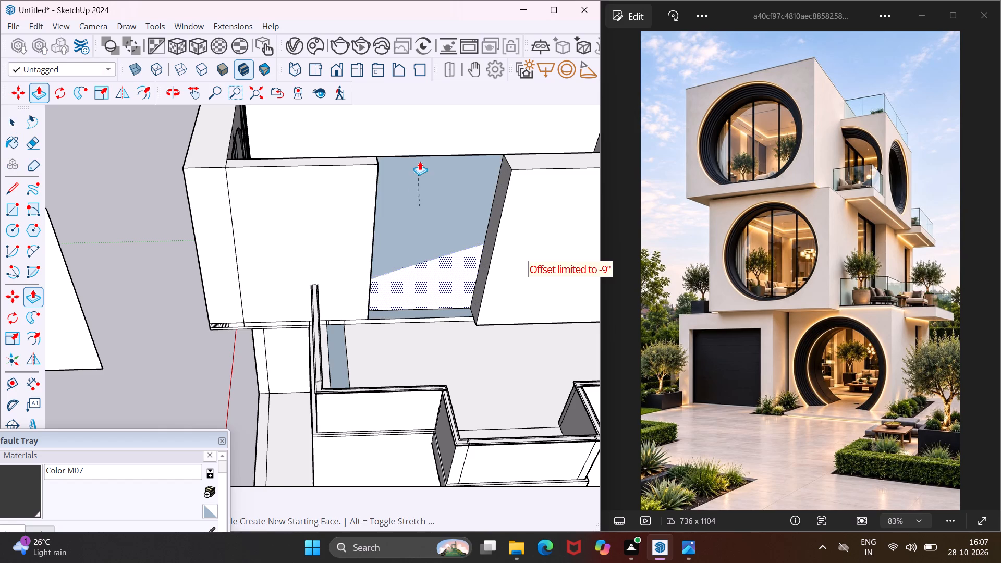
left_click(420, 156)
key("Escape")
key("space")
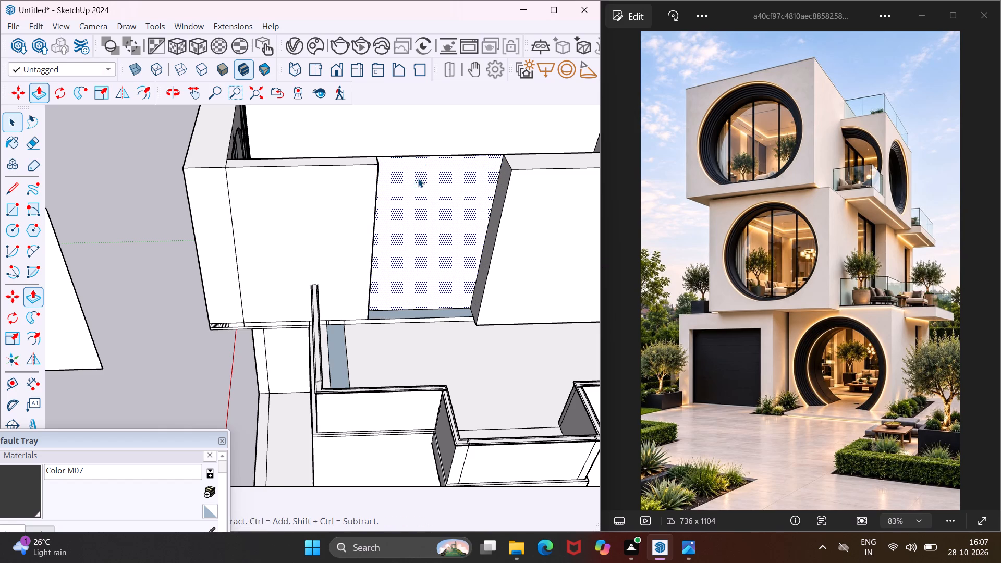
Erase the top edge of the face left at the back of the recess, opening the wall right through.
left_click(418, 178)
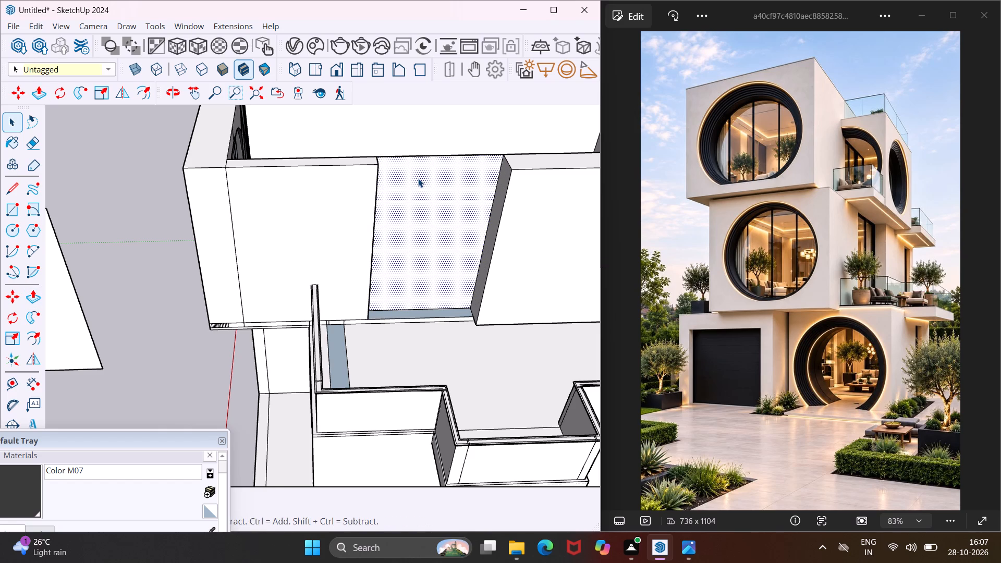
key("e")
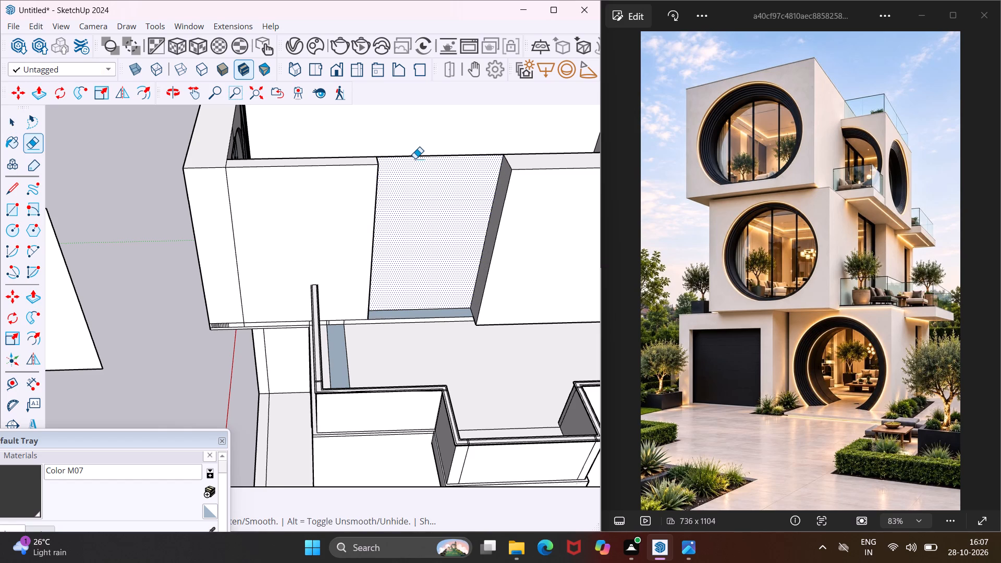
left_click(415, 158)
left_click(413, 155)
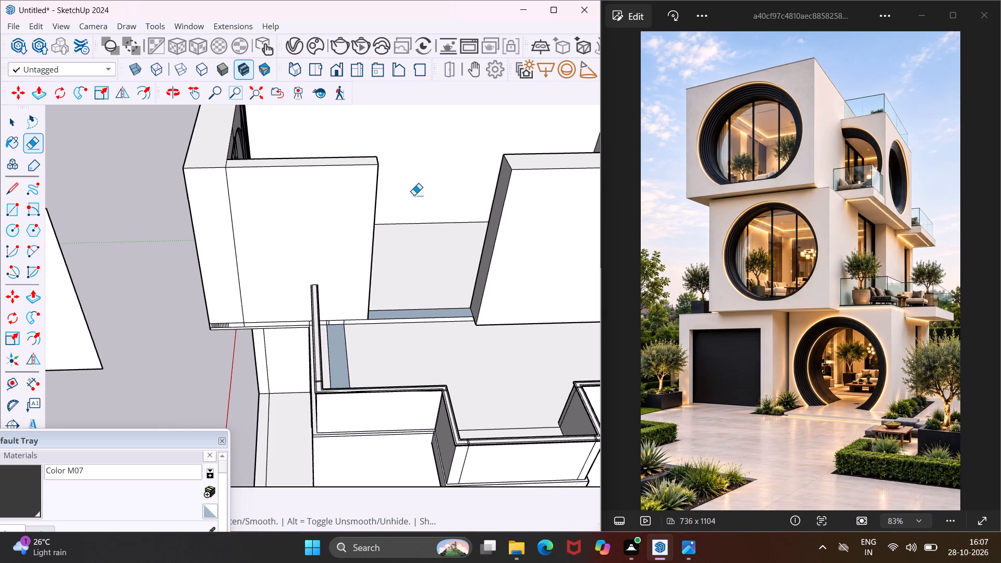
key("Escape")
key("space")
Extrude the copied rectangle beside the house slightly outward to make a thin panel.
scroll(406, 238, "down", 6)
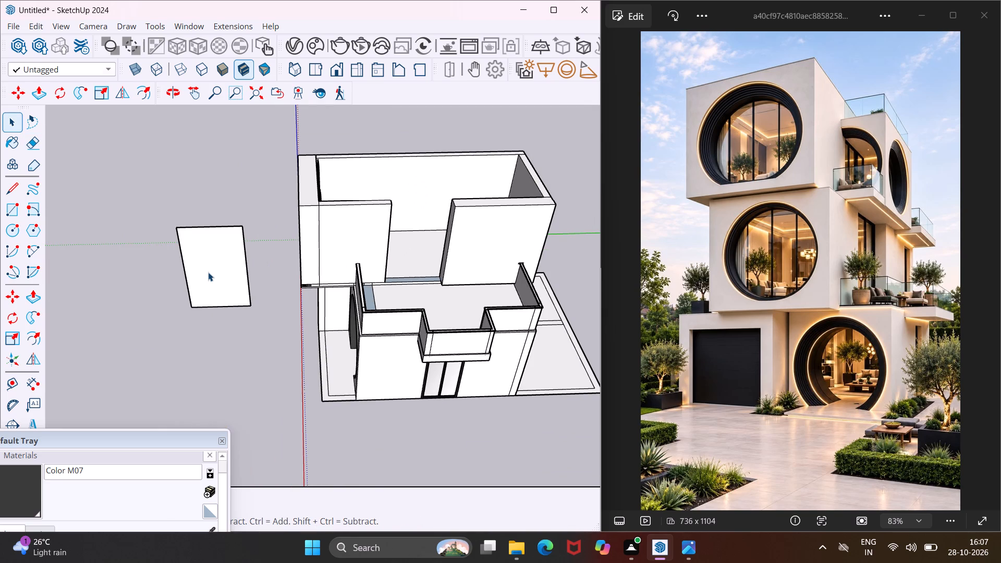
scroll(202, 268, "up", 4)
middle_click_drag(200, 266, 234, 252)
scroll(233, 251, "up", 4)
middle_click_drag(231, 250, 239, 244)
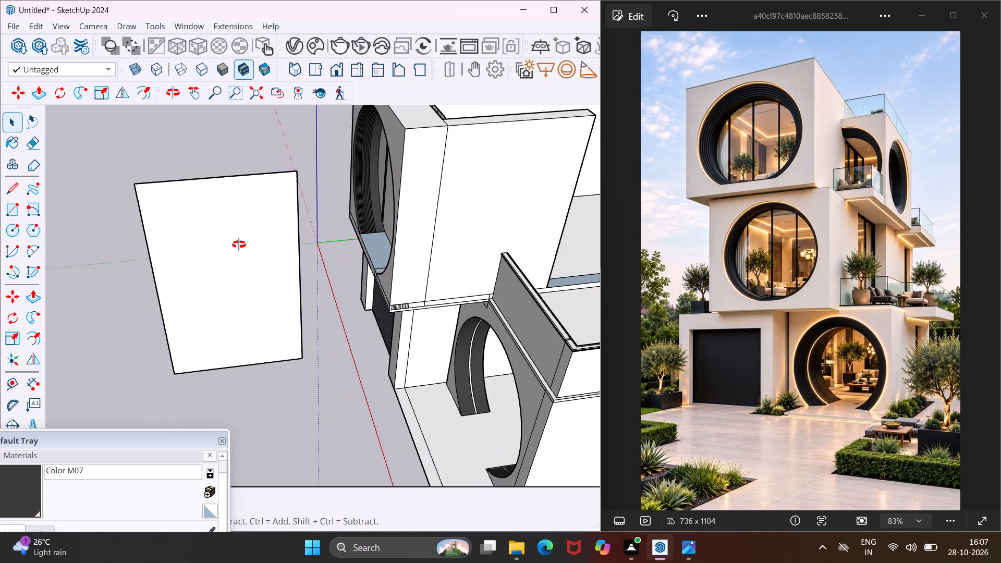
middle_click_drag(239, 244, 320, 197)
left_click(298, 214)
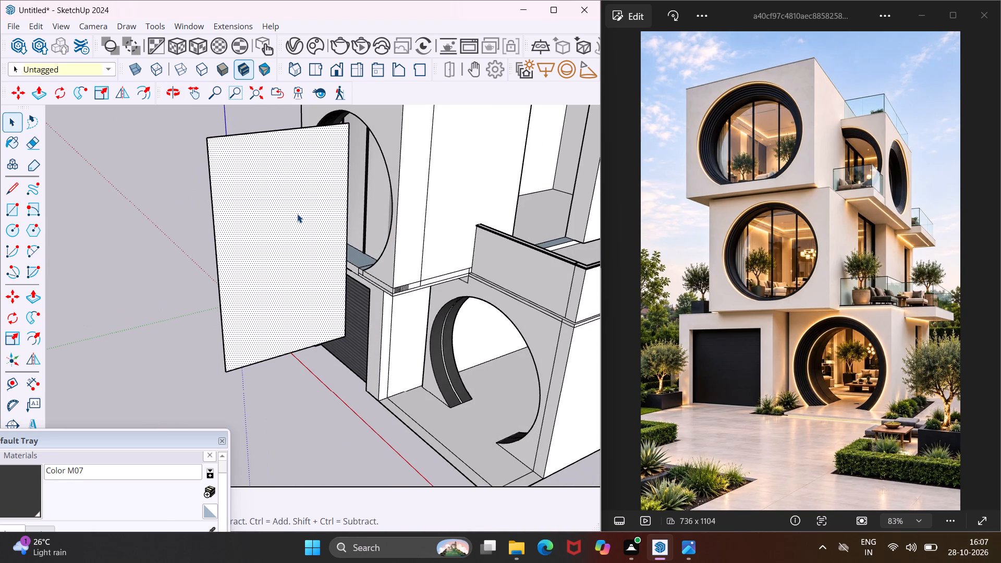
key("p")
left_click(297, 214)
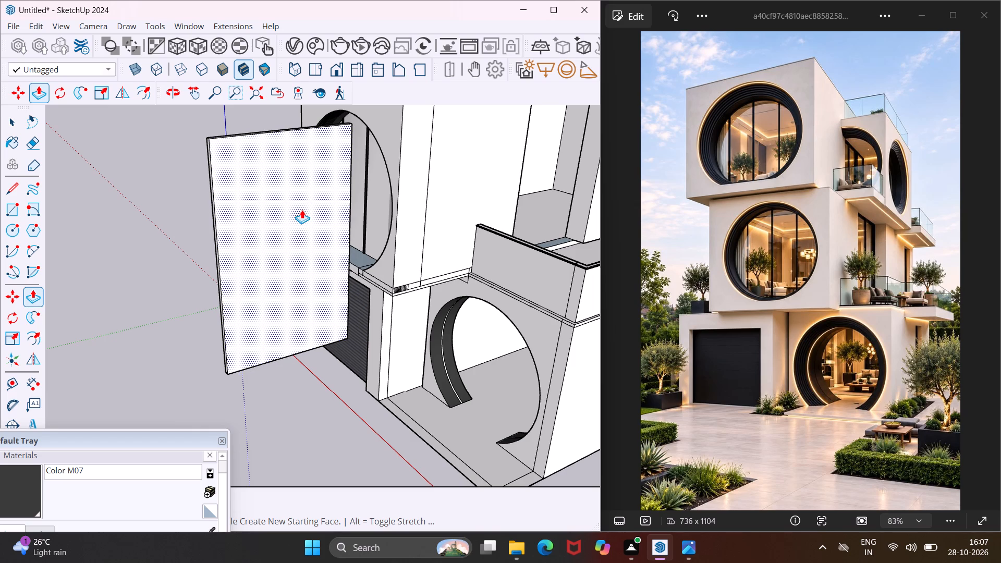
left_click(302, 210)
key("Escape")
key("space")
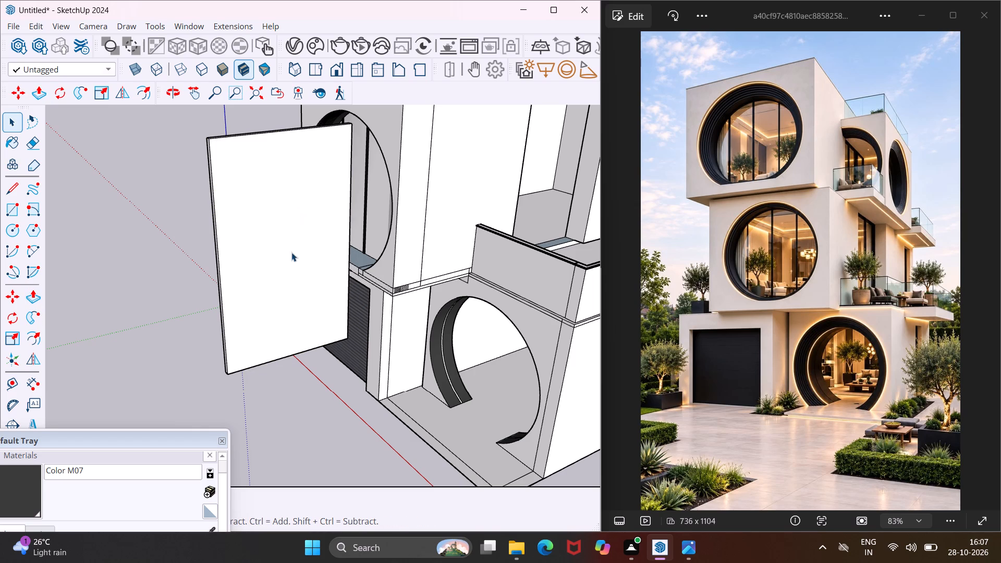
Offset the thin panel's front outline slightly inward to form a narrow frame border.
left_click(243, 252)
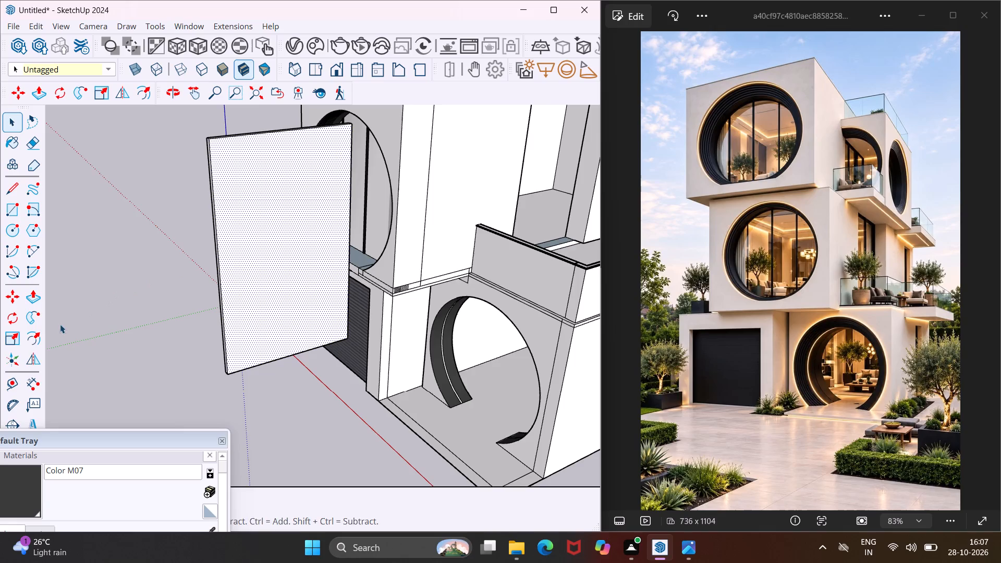
left_click(25, 341)
scroll(210, 280, "up", 5)
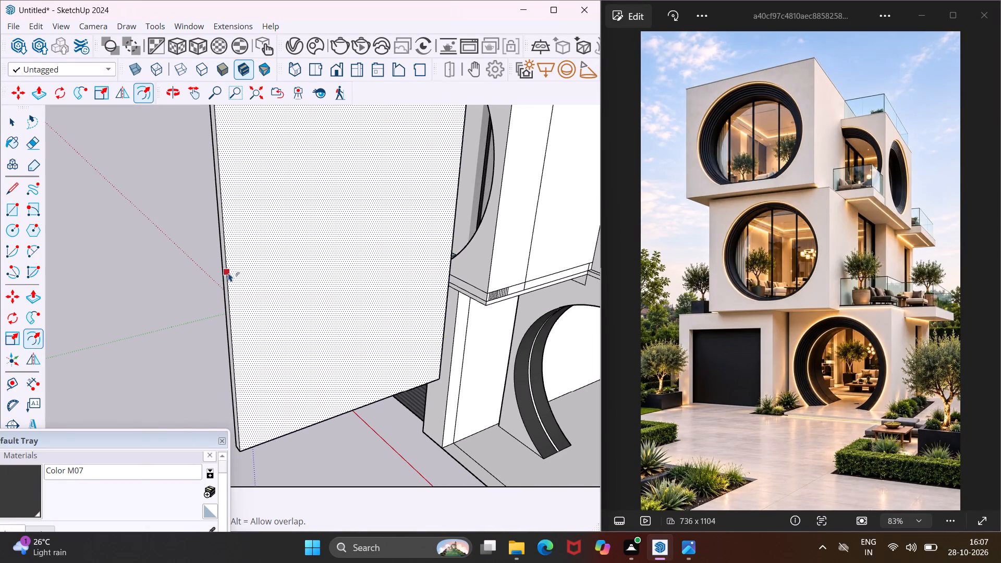
left_click(233, 270)
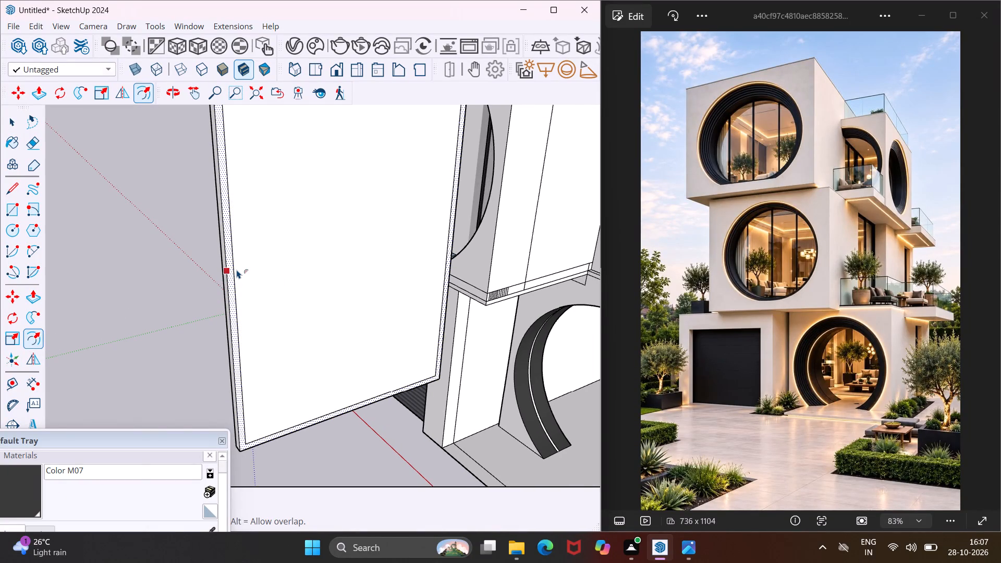
key("ctrl+z")
scroll(234, 271, "up", 2)
left_click(233, 271)
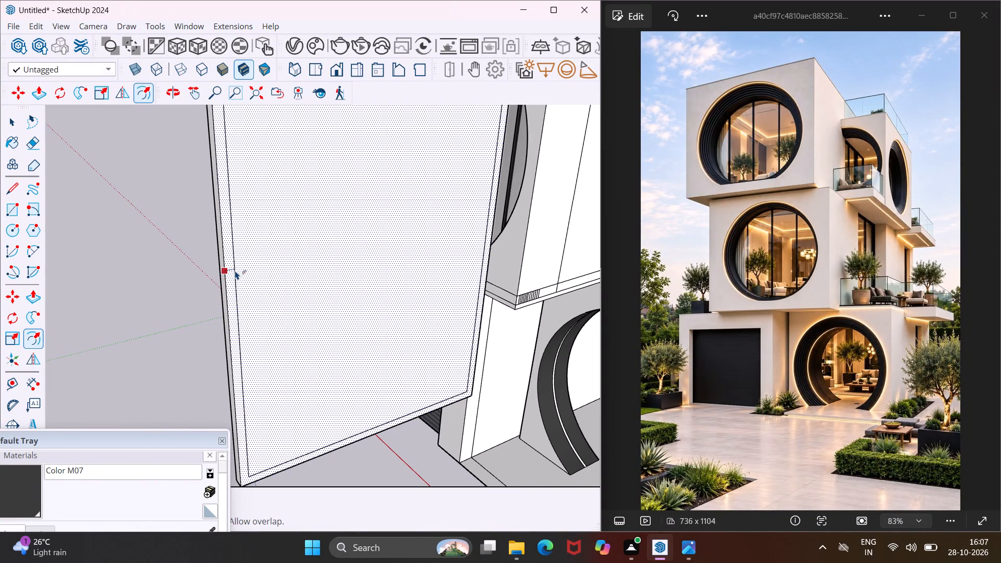
left_click(237, 270)
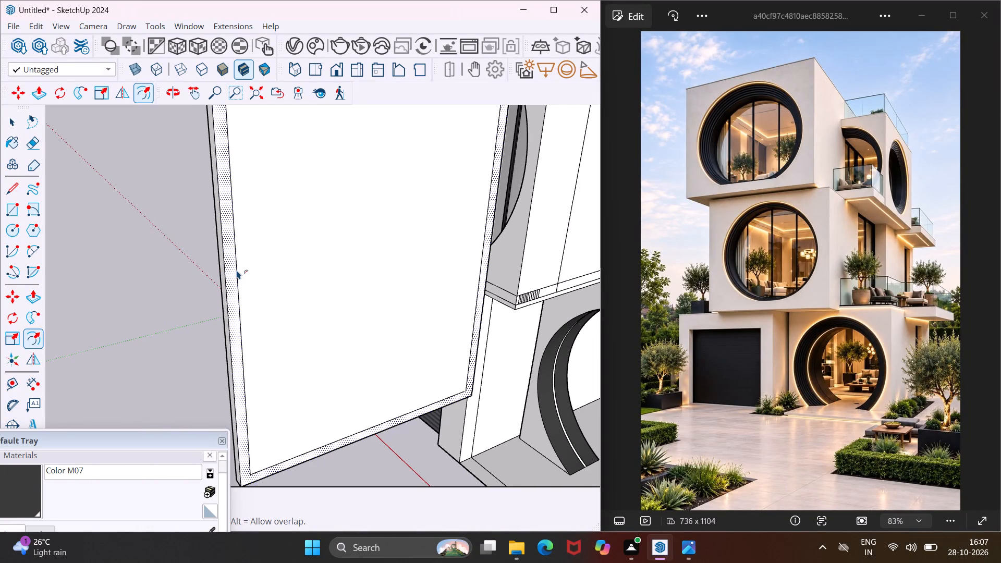
key("Escape")
key("space")
Draw a narrow full-height rectangle down the middle of the panel, between the frame's top and bottom inner edges, as a mullion.
scroll(227, 278, "down", 6)
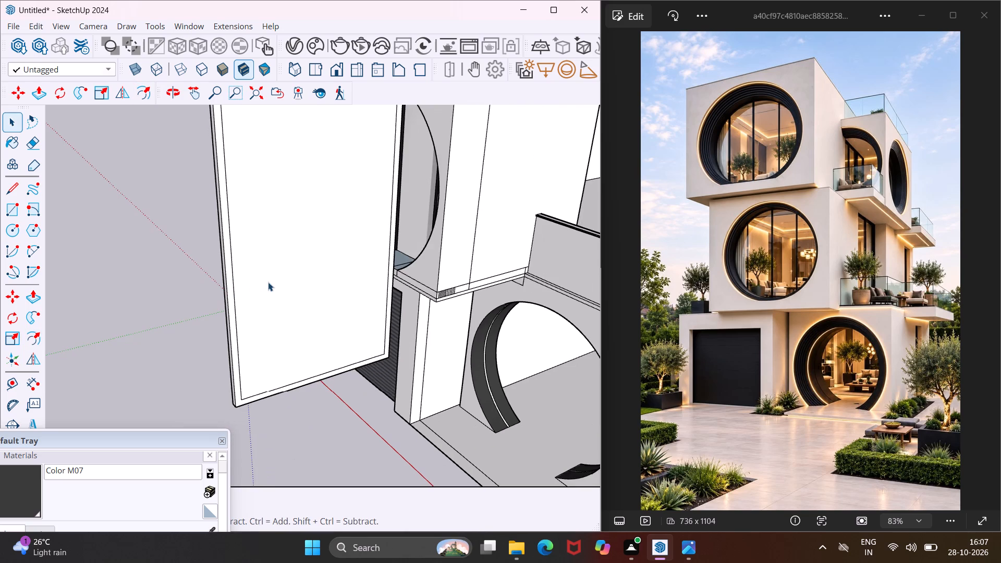
middle_click_drag(251, 282, 129, 283)
scroll(143, 278, "down", 5)
middle_click_drag(143, 280, 168, 283)
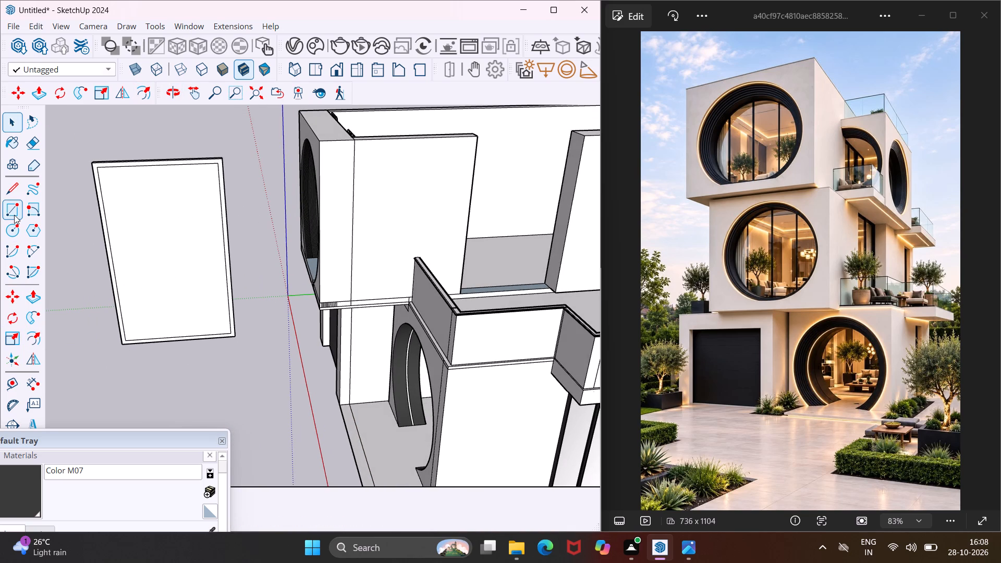
left_click(14, 215)
scroll(128, 188, "up", 4)
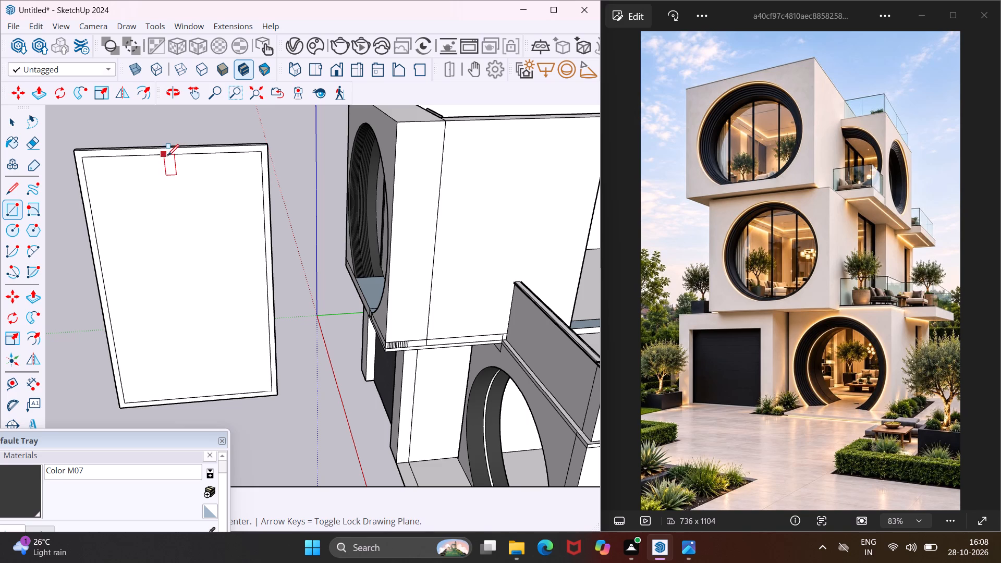
left_click(173, 156)
scroll(204, 252, "down", 4)
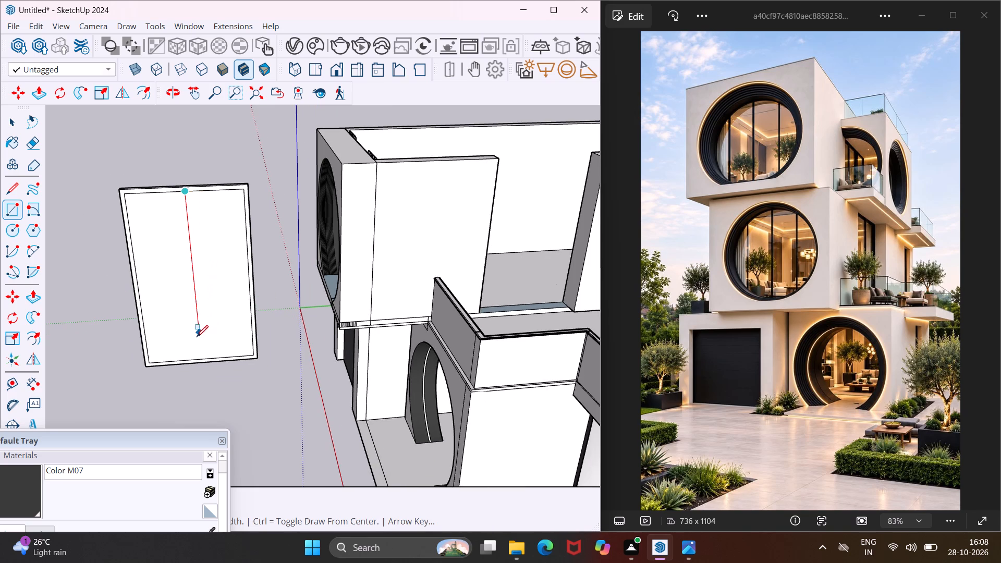
scroll(191, 357, "up", 6)
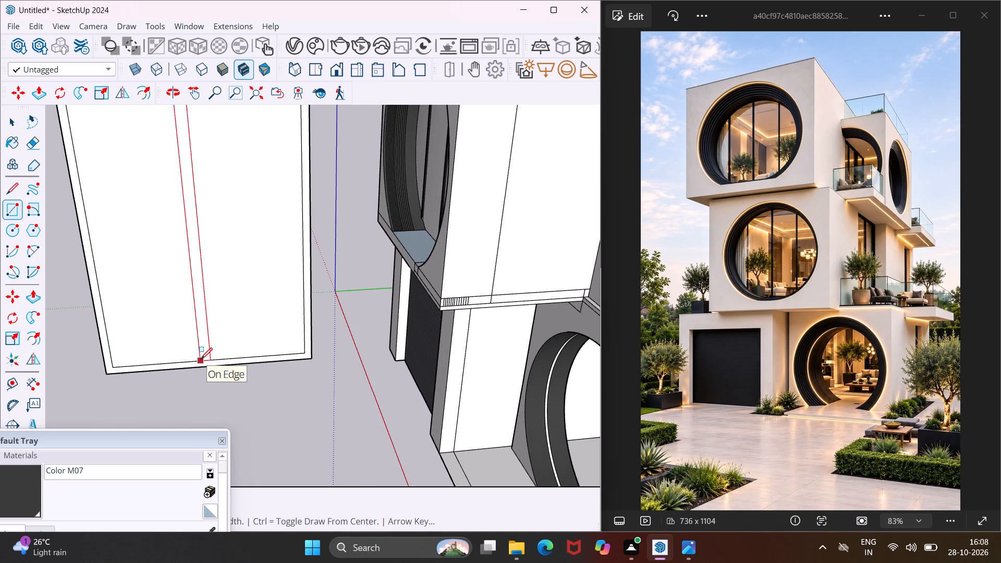
left_click(201, 359)
key("Escape")
key("space")
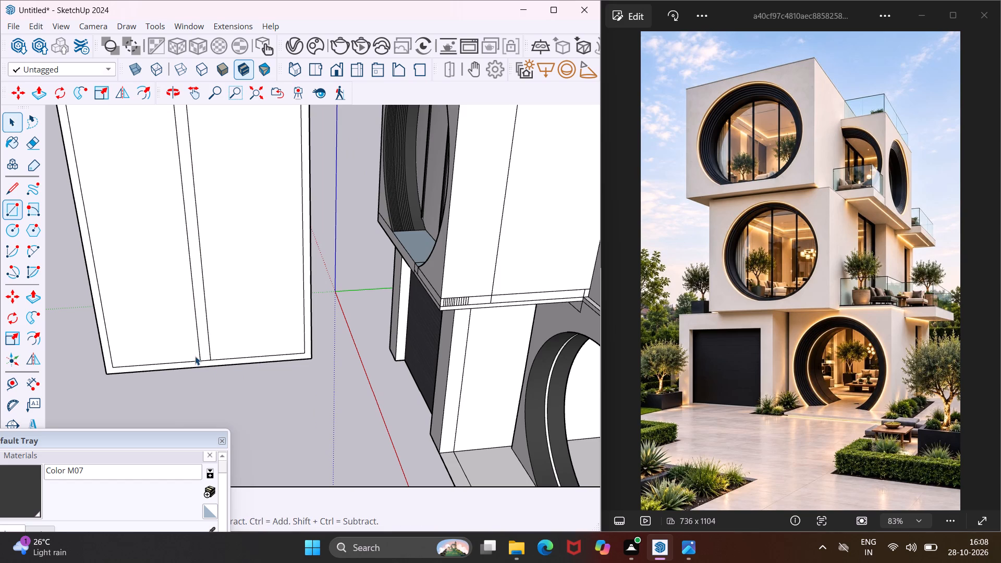
Pull the panel's border frame slightly outward from the inner face.
scroll(109, 327, "up", 3)
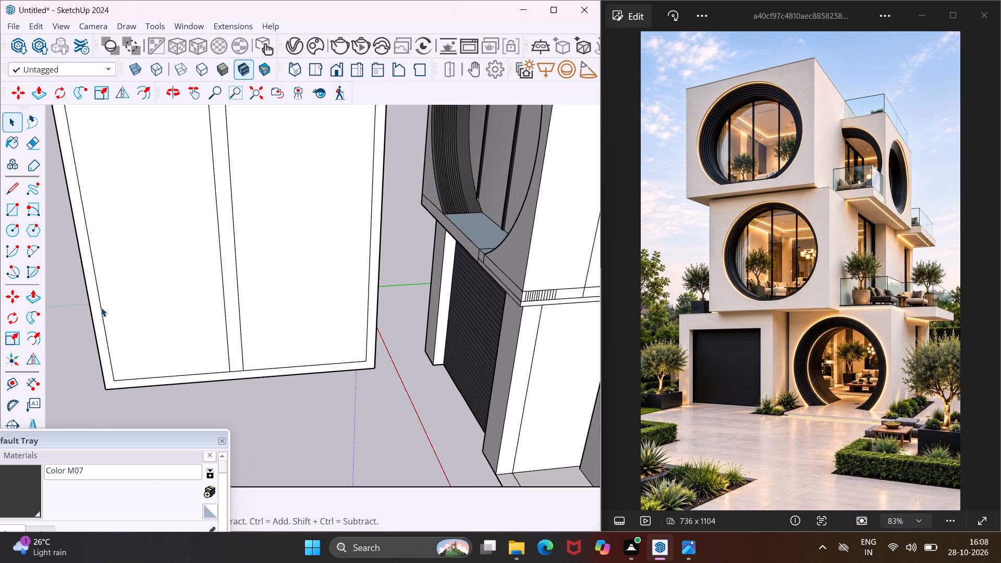
middle_click_drag(257, 356, 397, 357)
scroll(349, 355, "down", 6)
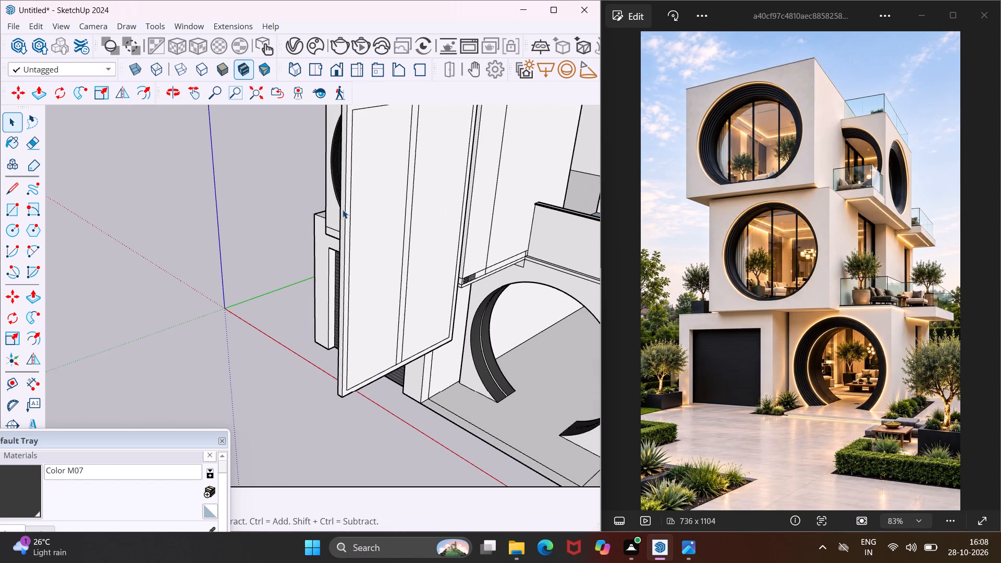
scroll(330, 188, "down", 4)
scroll(342, 146, "up", 13)
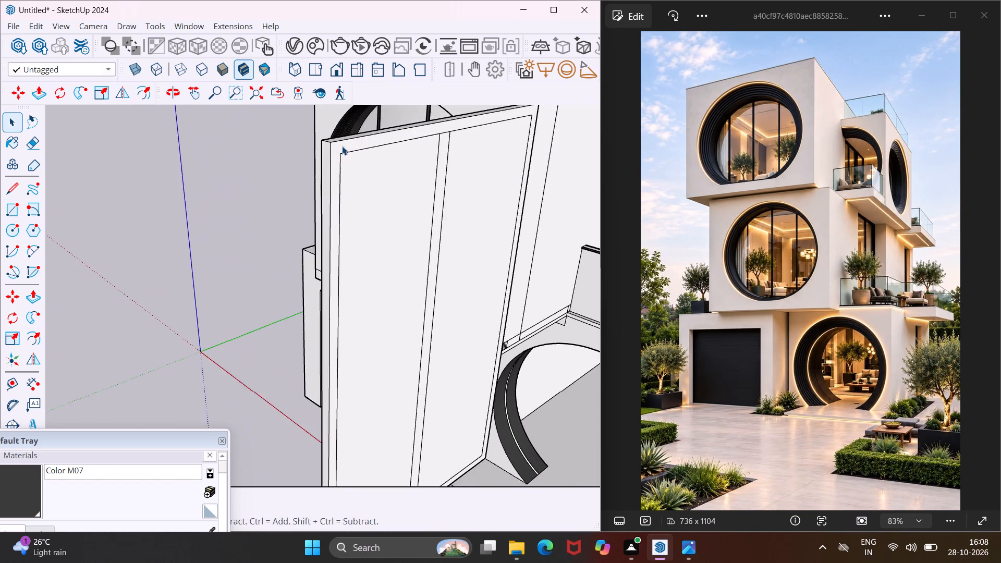
scroll(342, 146, "up", 4)
left_click(342, 146)
key("p")
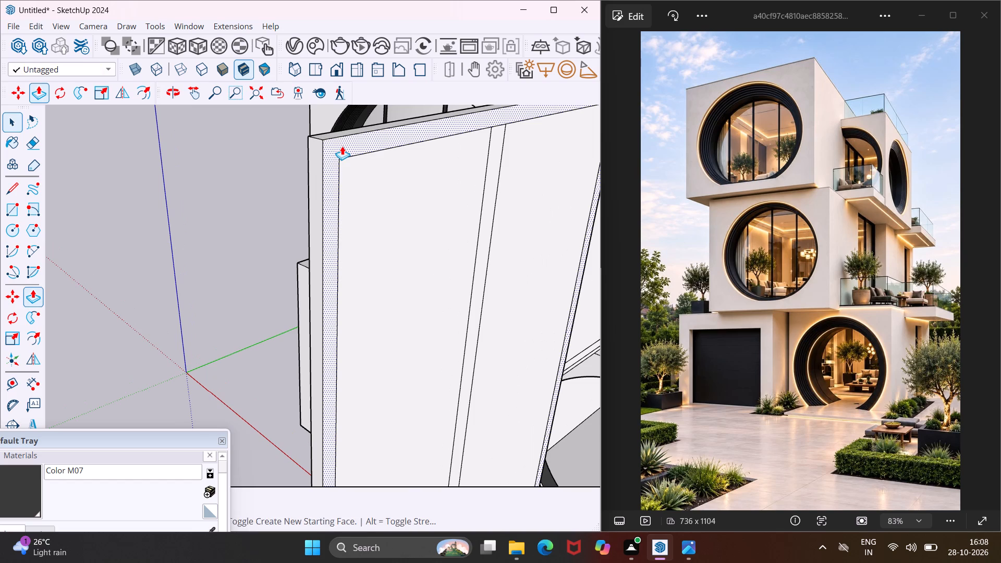
left_click(342, 146)
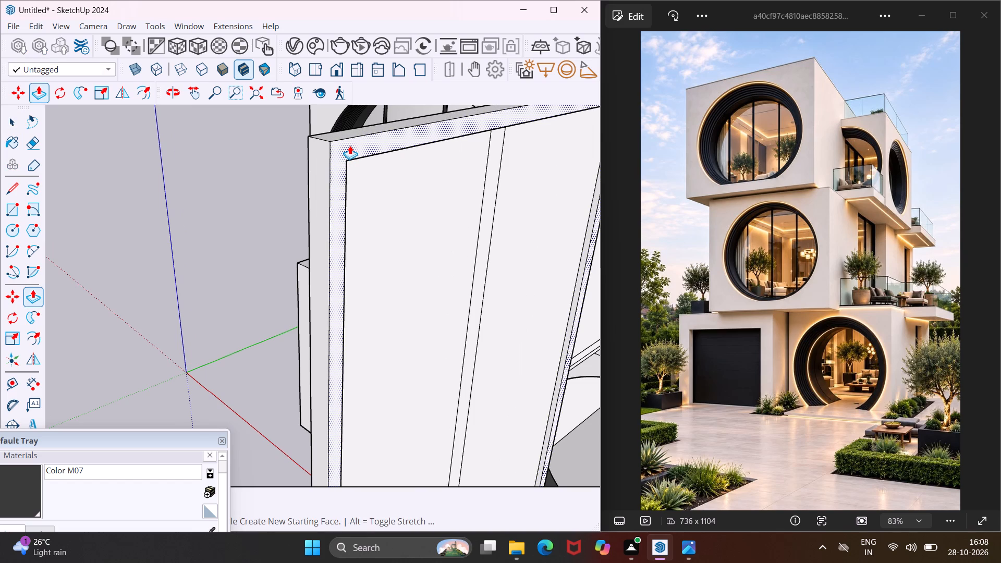
left_click(350, 145)
key("Escape")
Pull the central mullion strip outward by the same distance as the frame.
double_click(492, 169)
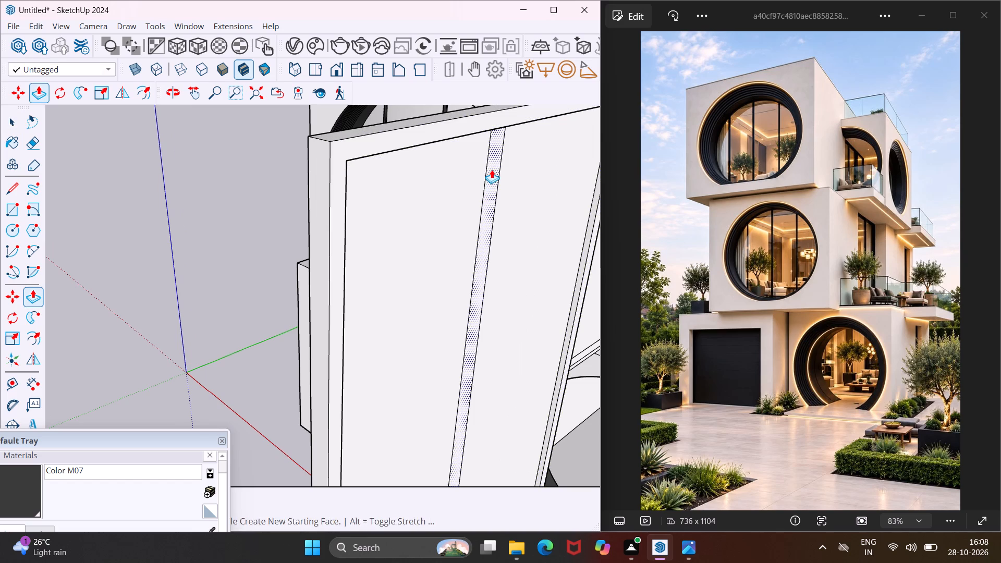
scroll(336, 164, "down", 12)
key("Escape")
key("space")
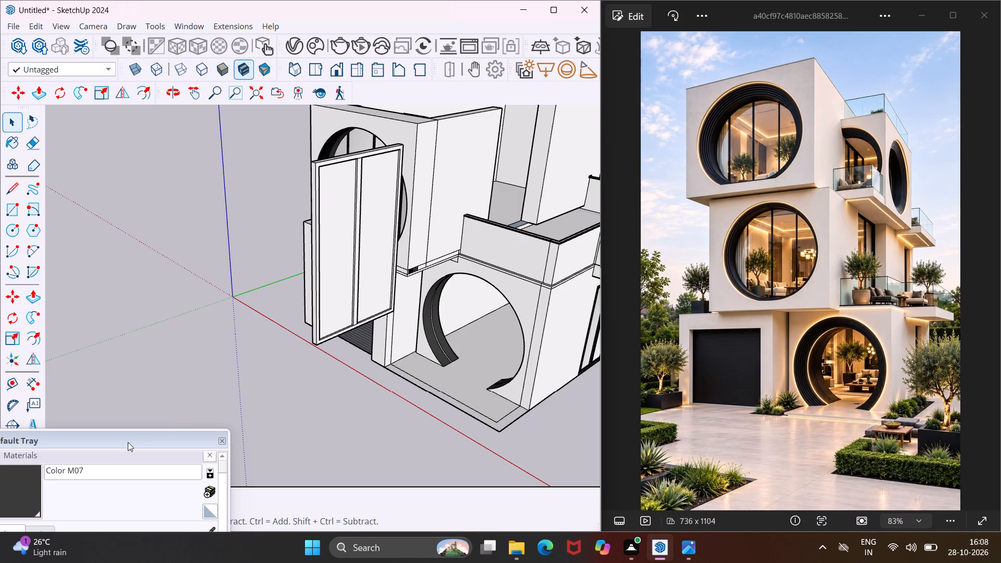
Paint the panel frame's front, top and near outer side, plus the front and near side of the mullion, with Color M07.
left_click(31, 480)
scroll(322, 155, "up", 1)
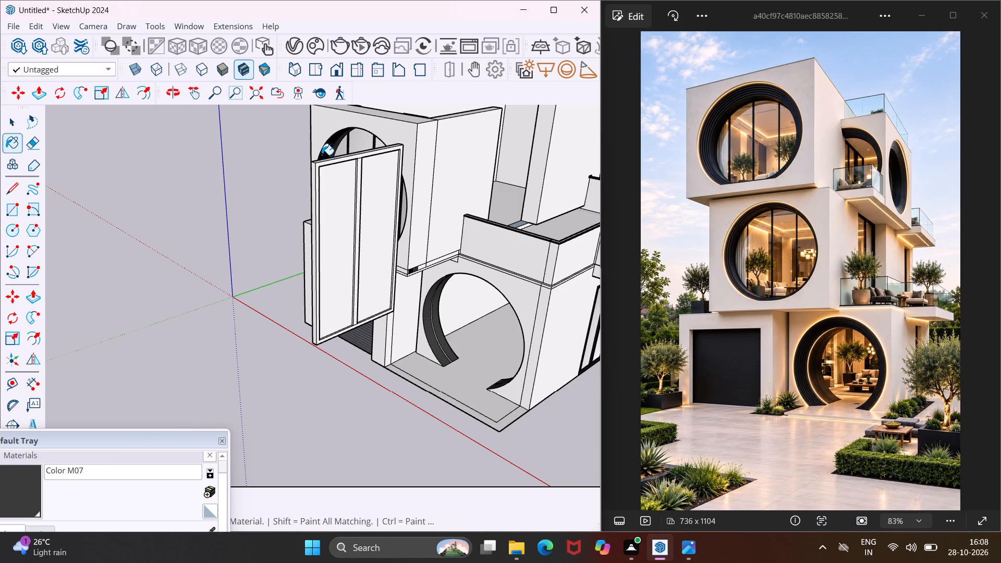
scroll(322, 155, "up", 7)
left_click(301, 201)
left_click(294, 235)
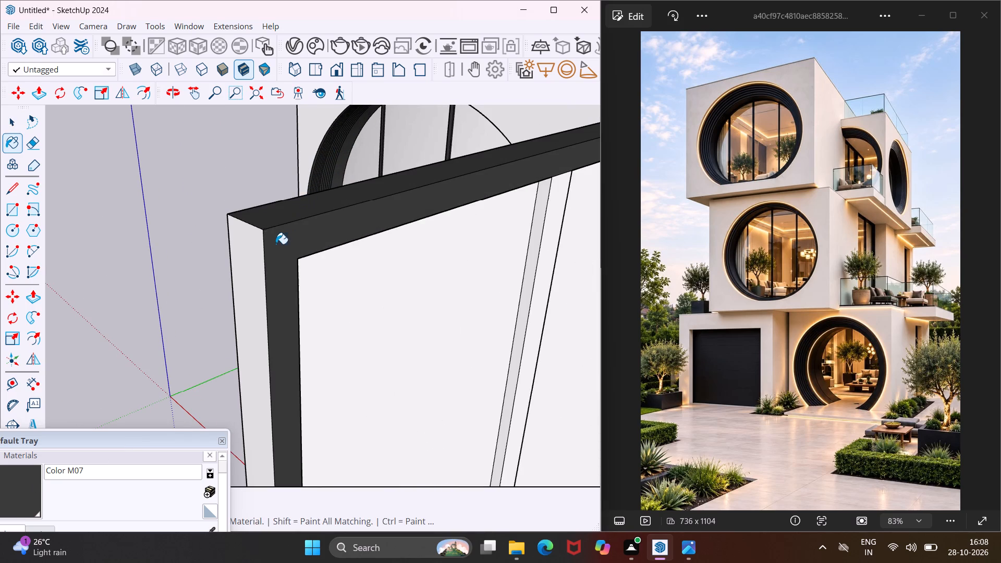
left_click(254, 241)
scroll(246, 237, "down", 4)
scroll(490, 209, "up", 3)
left_click(484, 206)
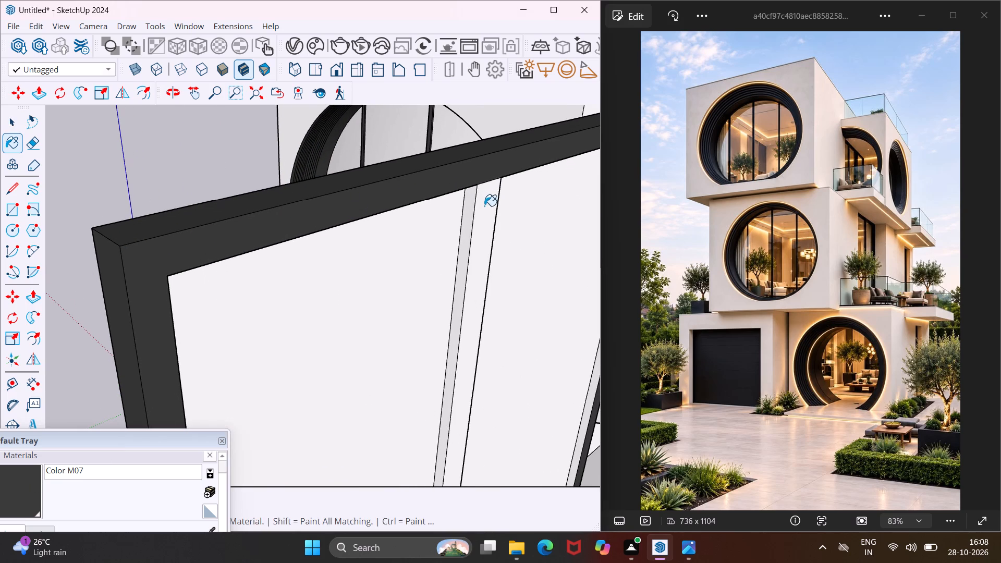
left_click(472, 199)
Paint the frame's upper and side inner edges, its far outer side and the mullion's other side with Color M07.
middle_click_drag(489, 200, 89, 95)
scroll(253, 256, "up", 4)
left_click(255, 262)
middle_click_drag(260, 249, 255, 167)
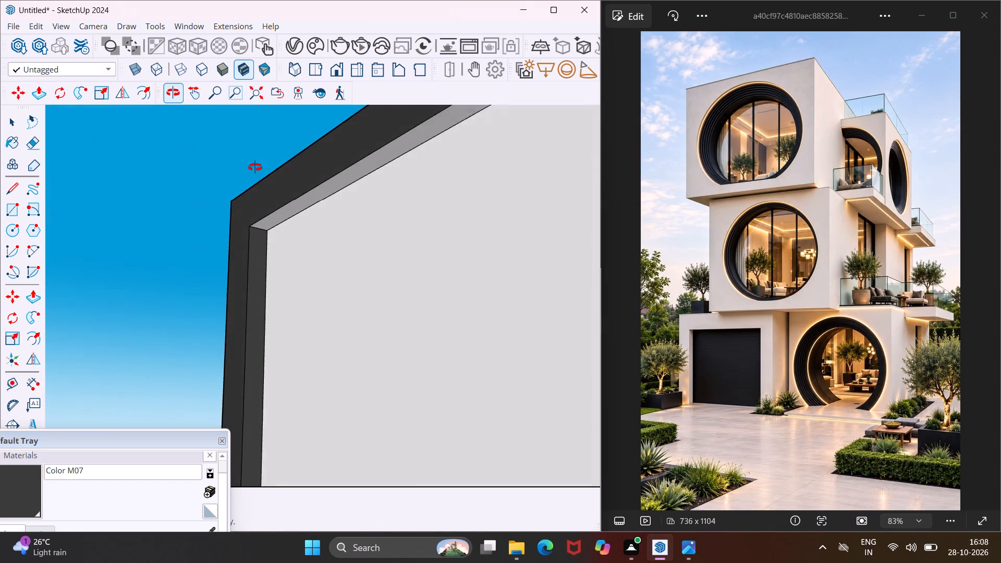
middle_click_drag(255, 167, 256, 162)
left_click(290, 203)
middle_click_drag(257, 204, 255, 336)
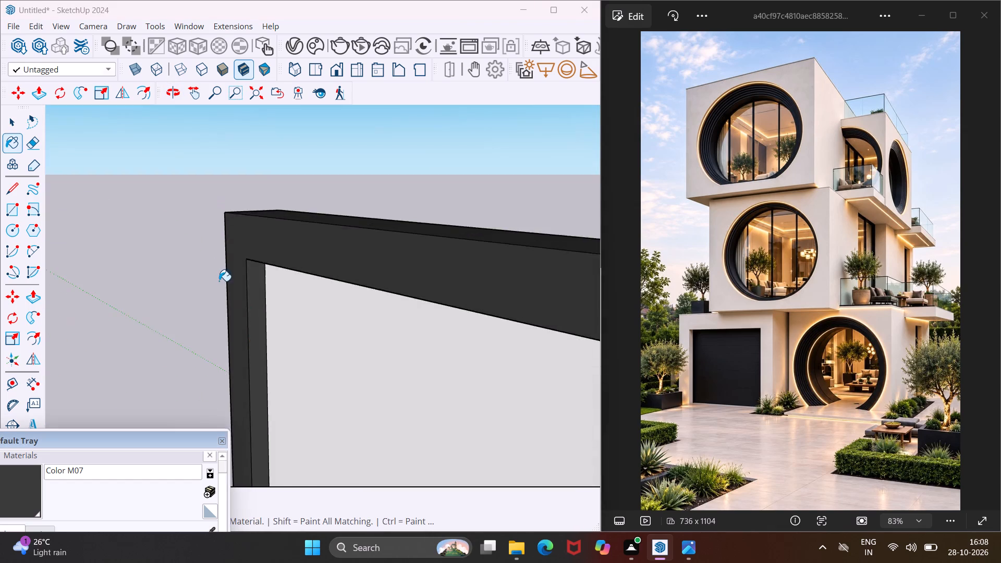
scroll(214, 271, "down", 7)
left_click(423, 326)
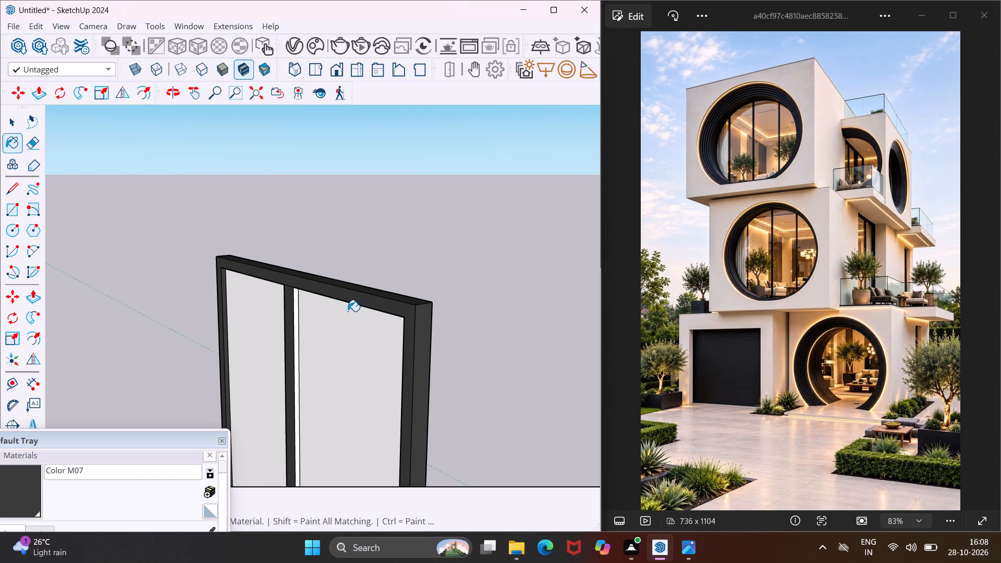
scroll(287, 320, "up", 9)
left_click(316, 289)
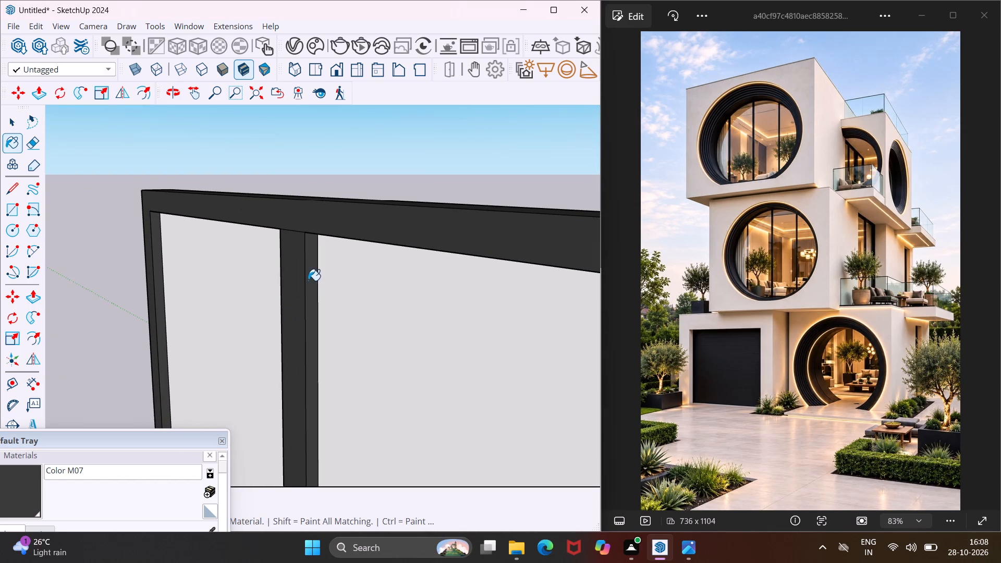
scroll(308, 280, "up", 1)
middle_click_drag(305, 275, 314, 157)
left_click(331, 139)
scroll(262, 144, "down", 7)
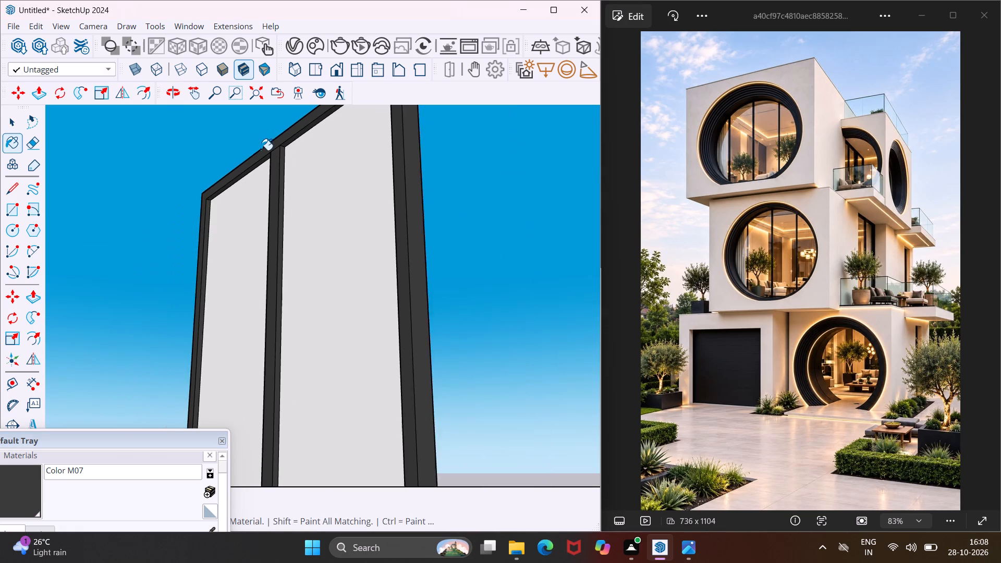
Paint the frame's bottom inner edges in both panes and the panel's underside with Color M07.
scroll(259, 151, "down", 5)
middle_click_drag(268, 203, 318, 353)
scroll(272, 307, "down", 6)
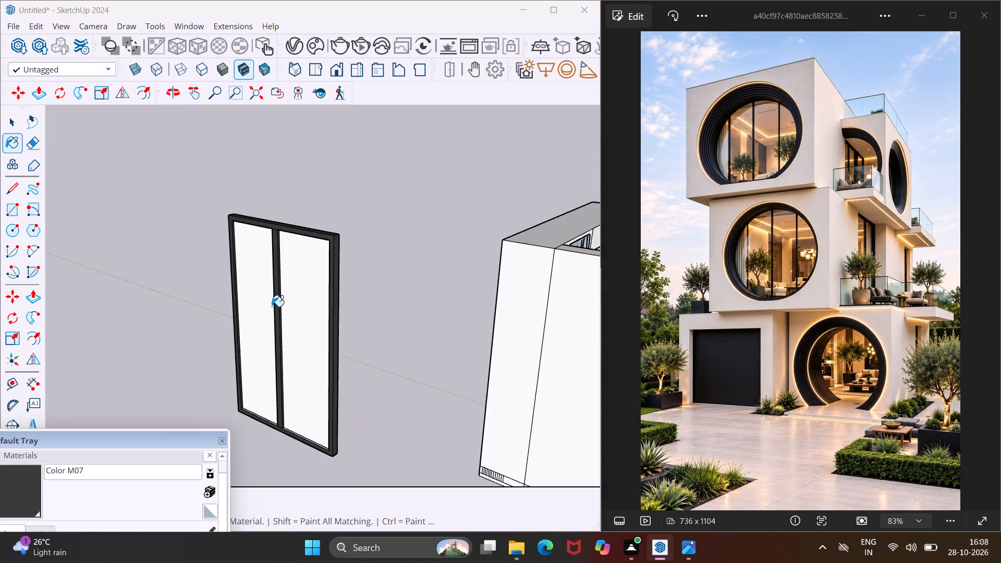
scroll(307, 418, "up", 15)
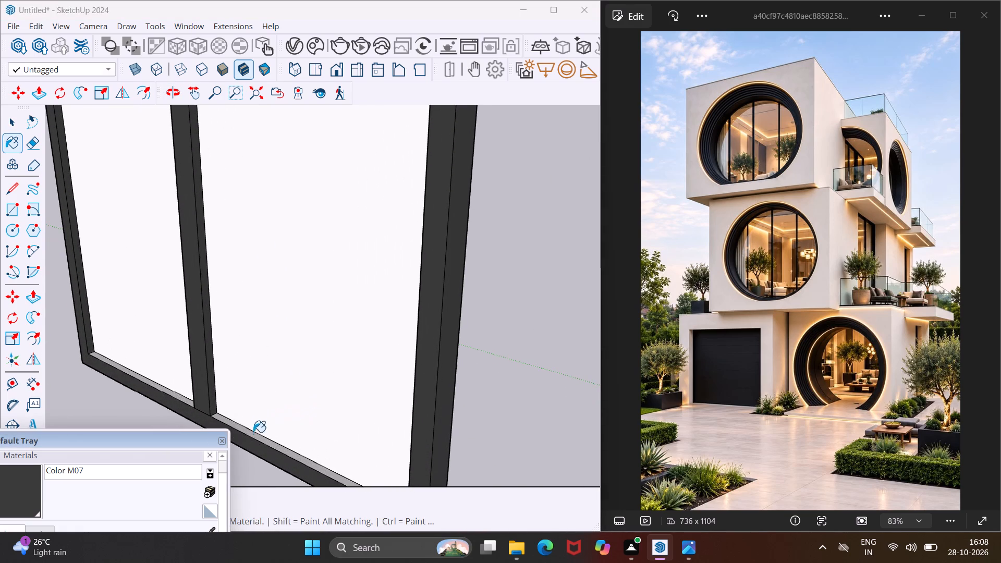
left_click(253, 434)
scroll(185, 388, "up", 3)
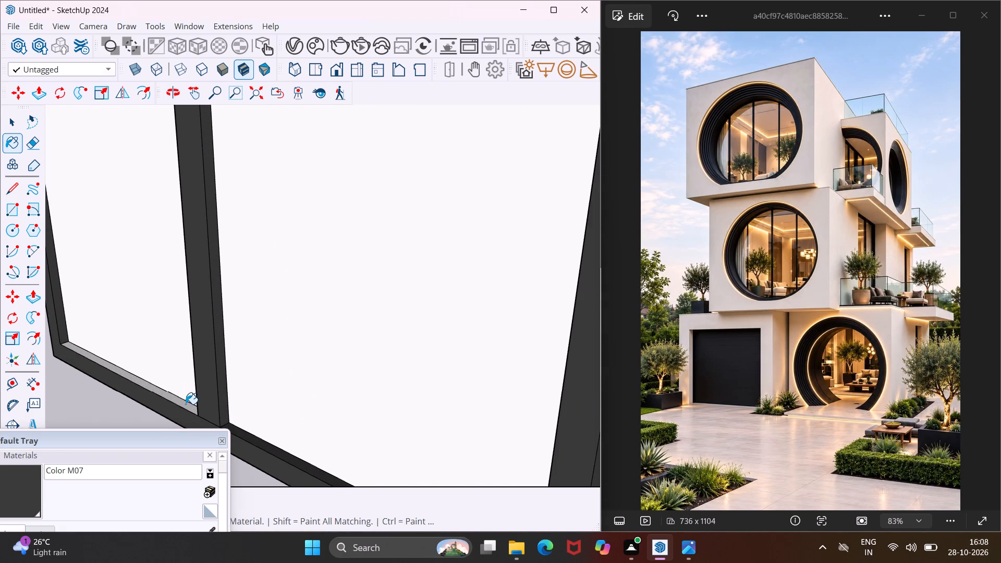
left_click(186, 404)
scroll(197, 389, "down", 13)
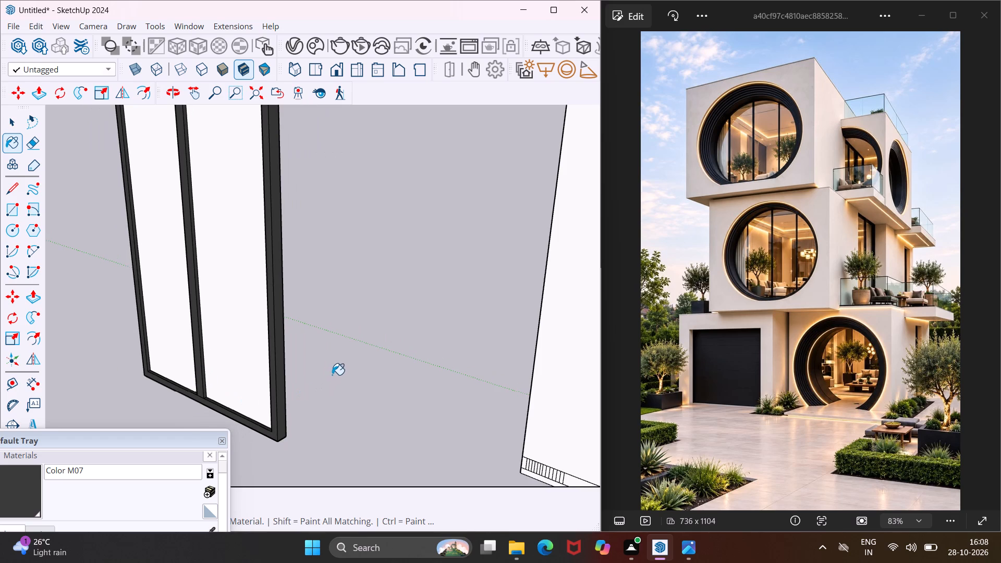
middle_click_drag(327, 405, 380, 206)
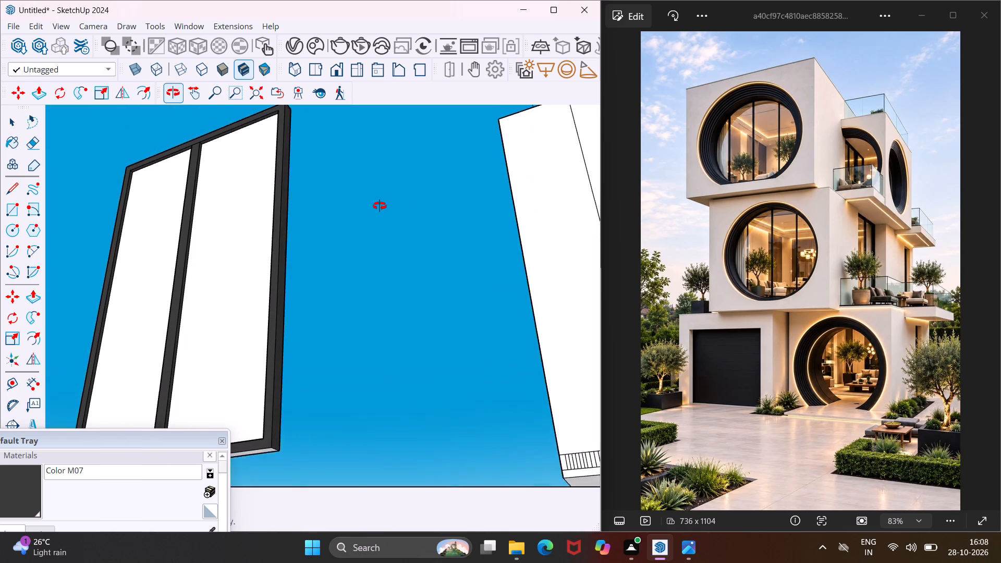
middle_click_drag(380, 206, 383, 181)
scroll(290, 427, "up", 3)
left_click(257, 456)
middle_click_drag(268, 431, 419, 556)
scroll(414, 296, "down", 13)
middle_click_drag(388, 295, 401, 380)
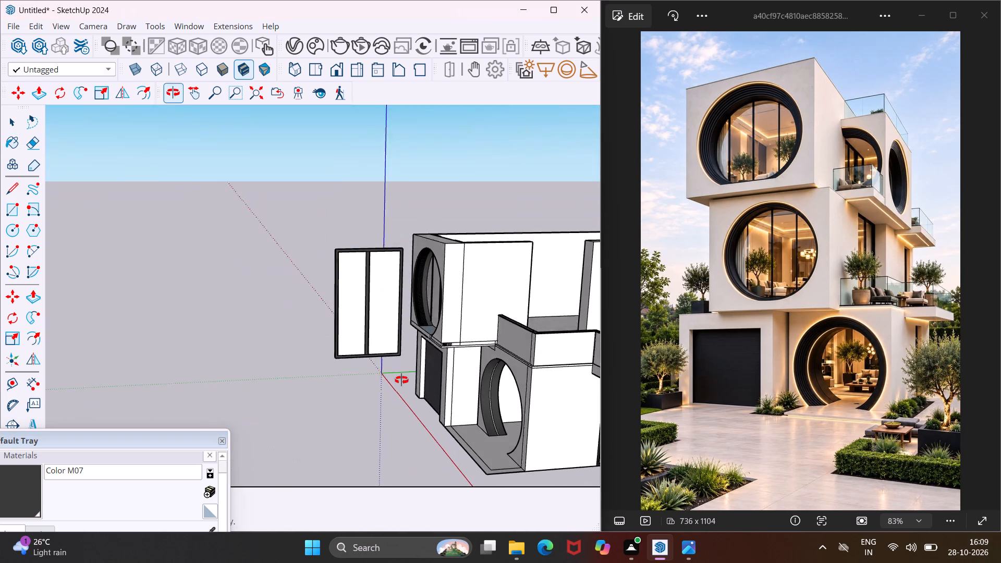
middle_click_drag(401, 380, 404, 385)
key("Escape")
key("space")
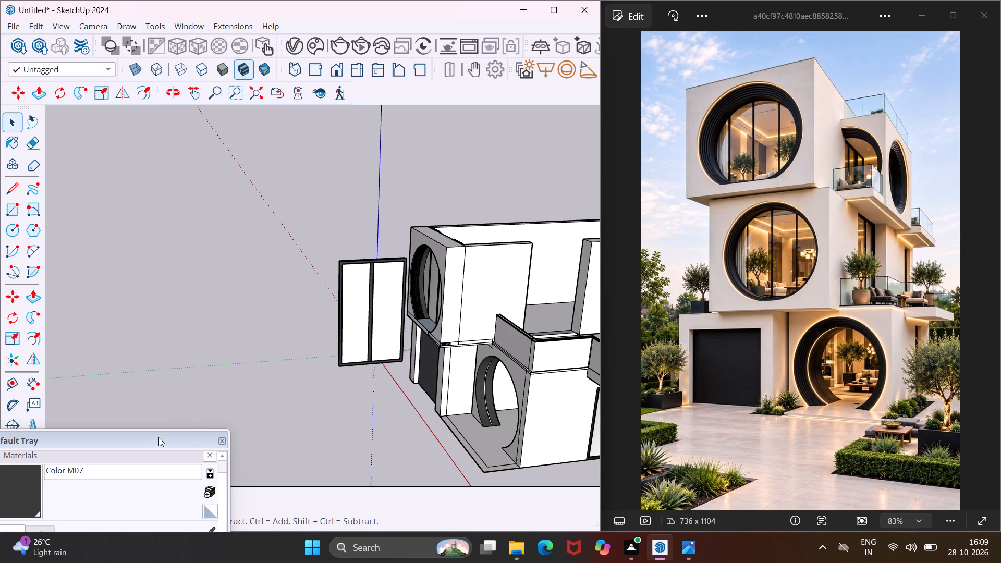
Paint both panes and the panel's back face with Mirror 02 from the Glass and Mirrors materials.
left_click_drag(157, 436, 245, 299)
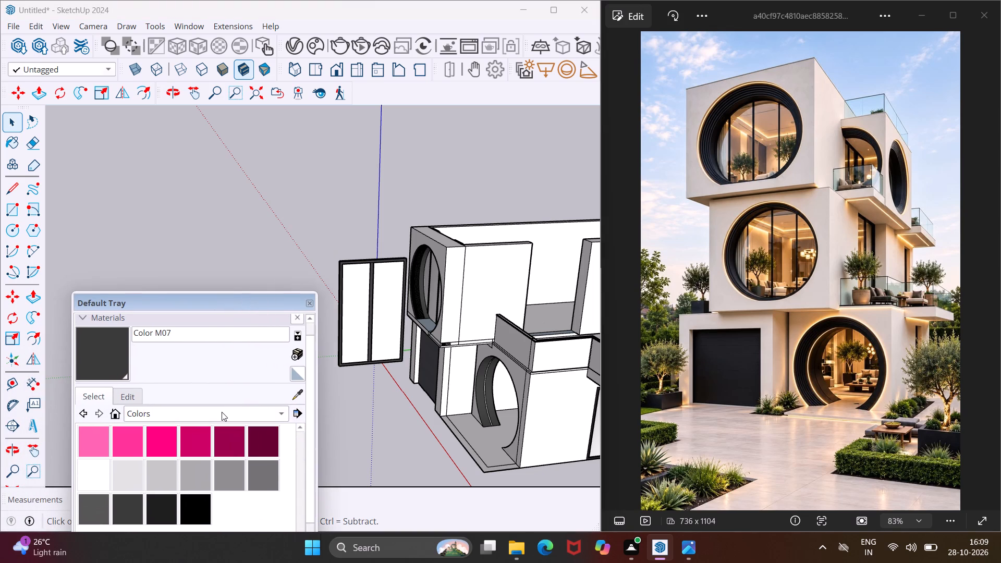
left_click(222, 412)
left_click(180, 434)
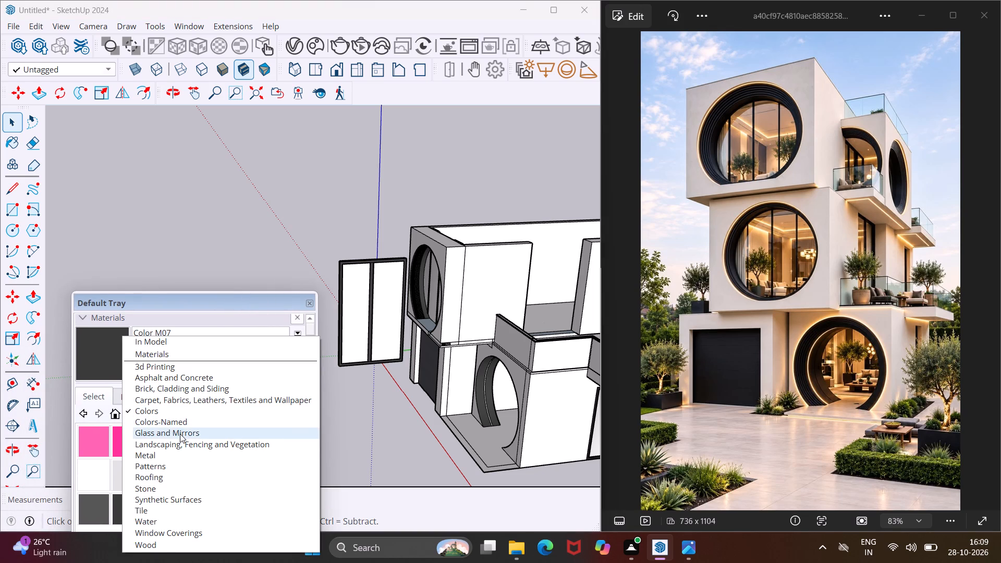
left_click(141, 438)
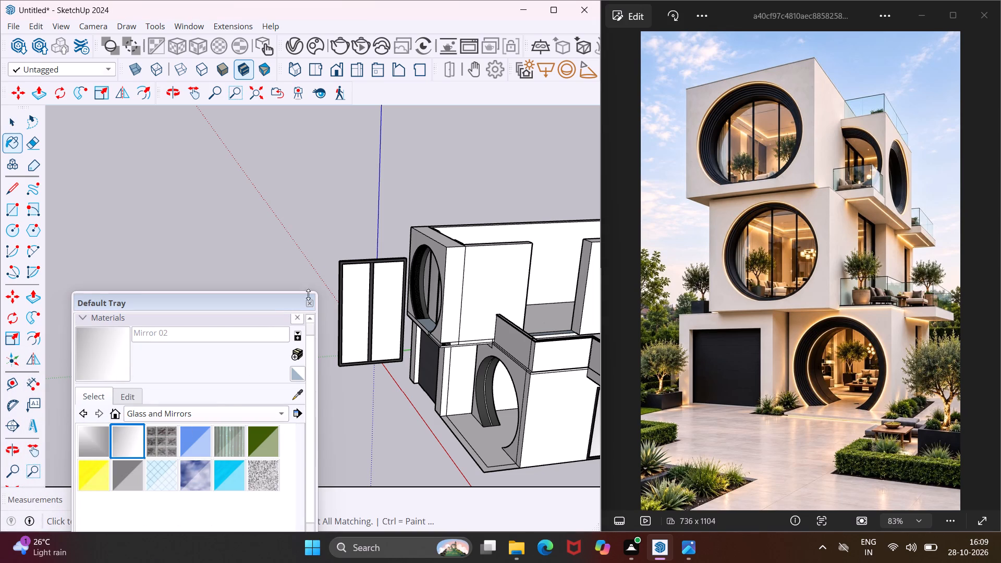
scroll(356, 271, "up", 7)
left_click(359, 278)
left_click(433, 274)
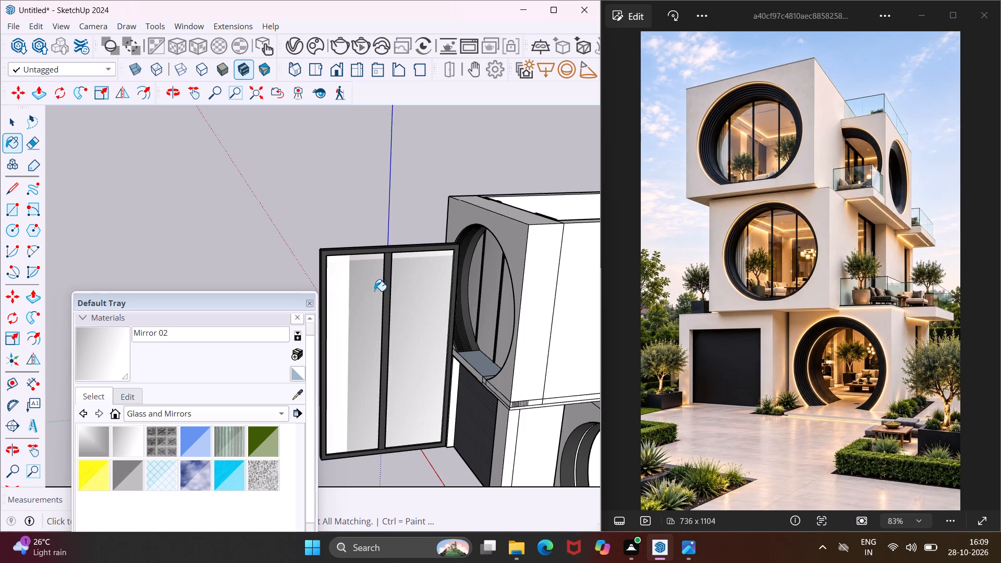
middle_click_drag(372, 291, 619, 390)
scroll(408, 304, "down", 4)
middle_click_drag(362, 358, 546, 367)
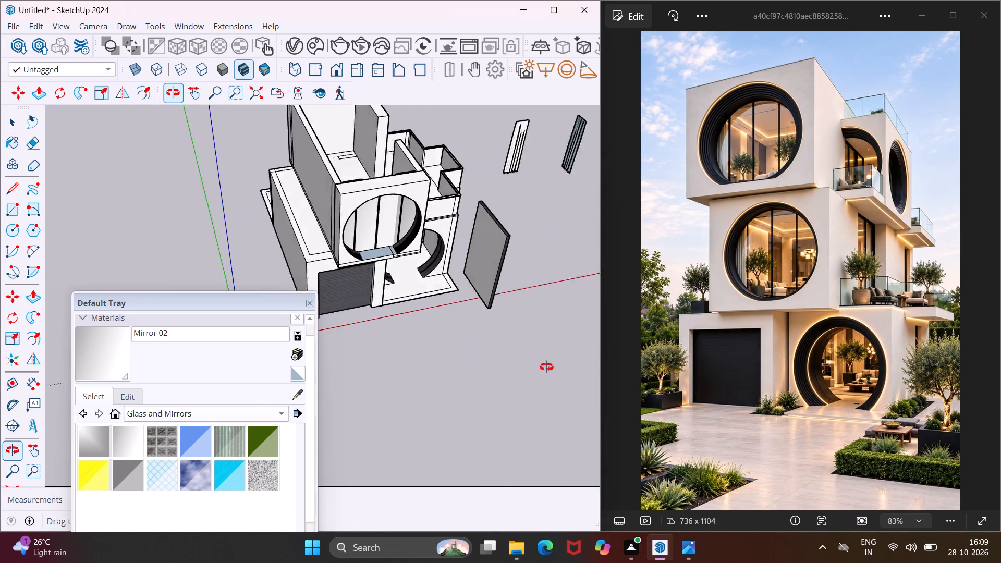
middle_click_drag(546, 367, 611, 347)
left_click(472, 219)
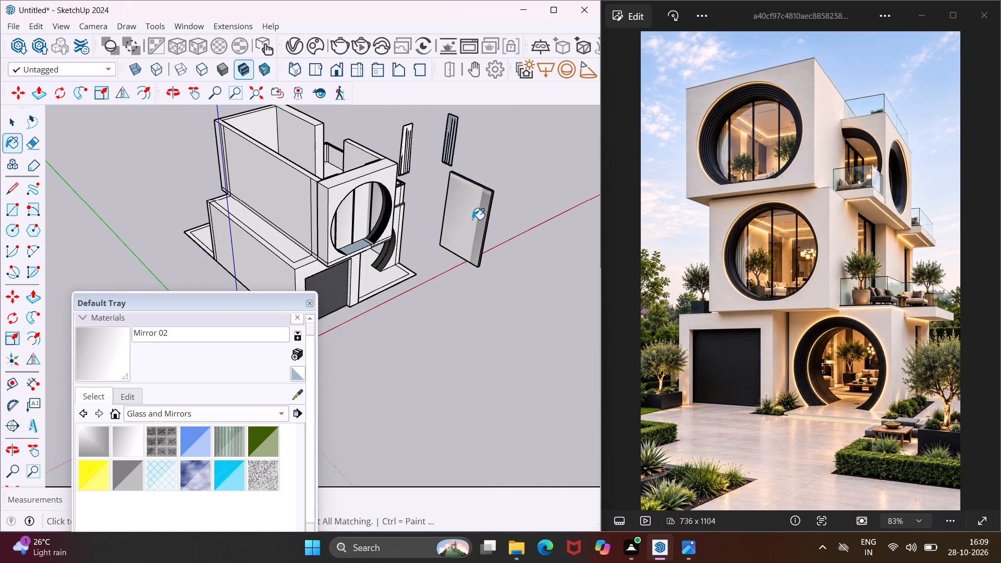
key("Escape")
key("space")
Move the whole glazed panel by its bottom corner into the second-storey wall opening facing the terrace.
middle_click_drag(470, 227, 645, 218)
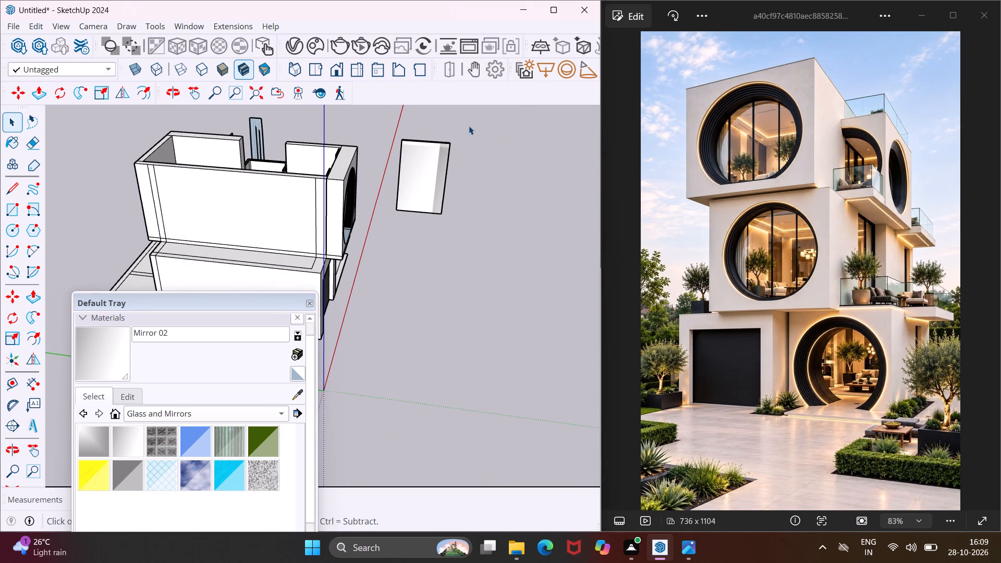
left_click_drag(469, 126, 389, 224)
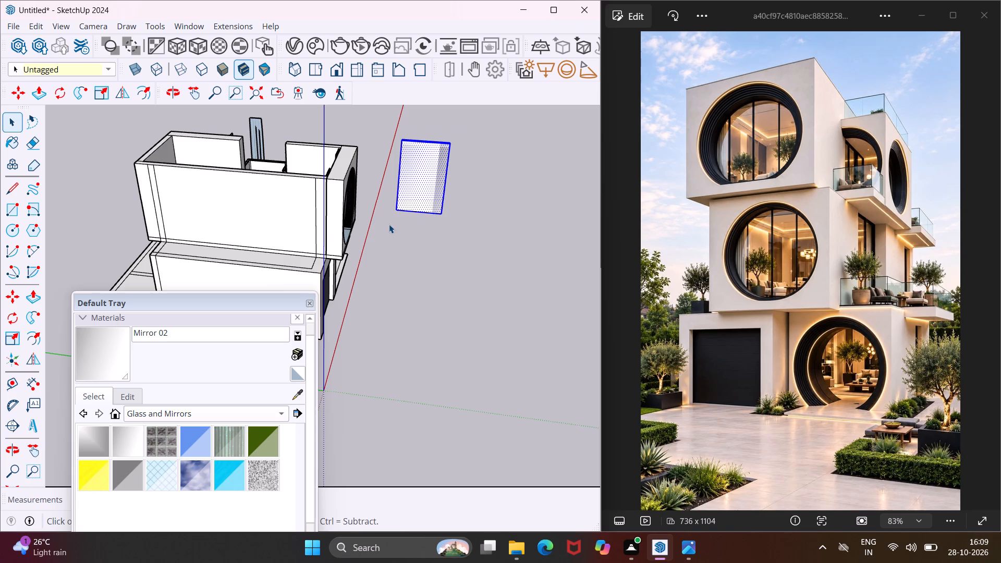
key("m")
scroll(447, 213, "up", 3)
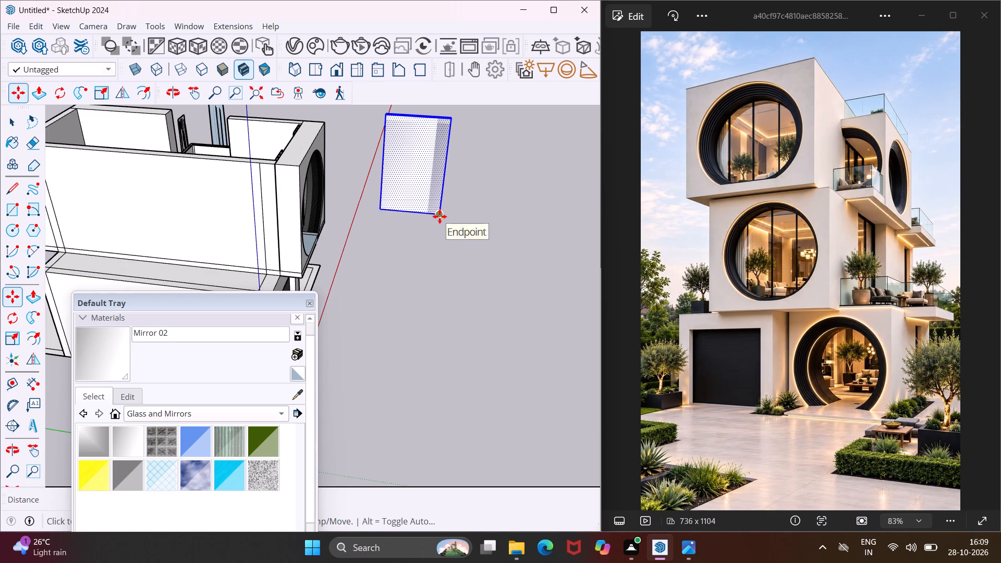
middle_click_drag(446, 214, 124, 221)
scroll(117, 212, "down", 4)
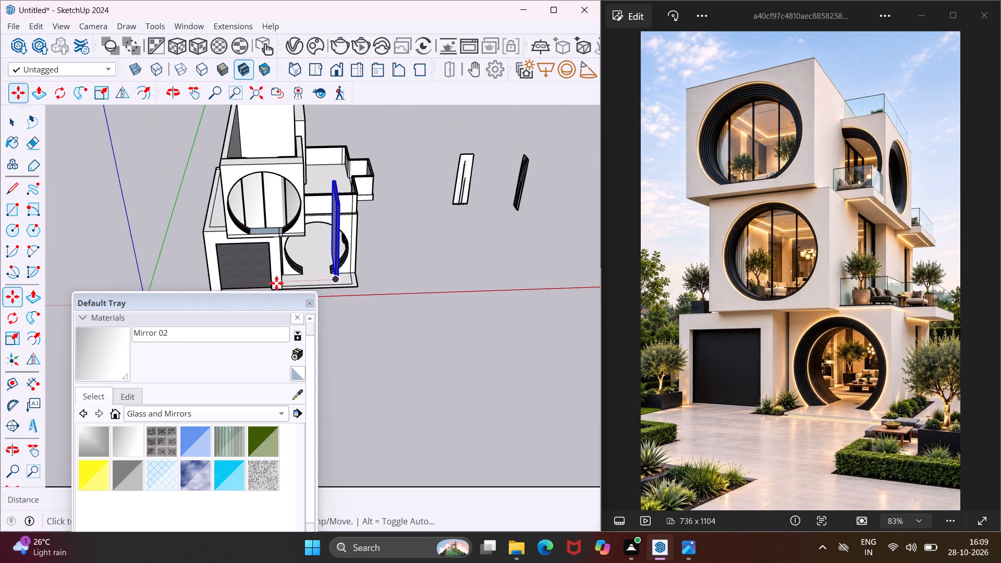
scroll(325, 281, "up", 5)
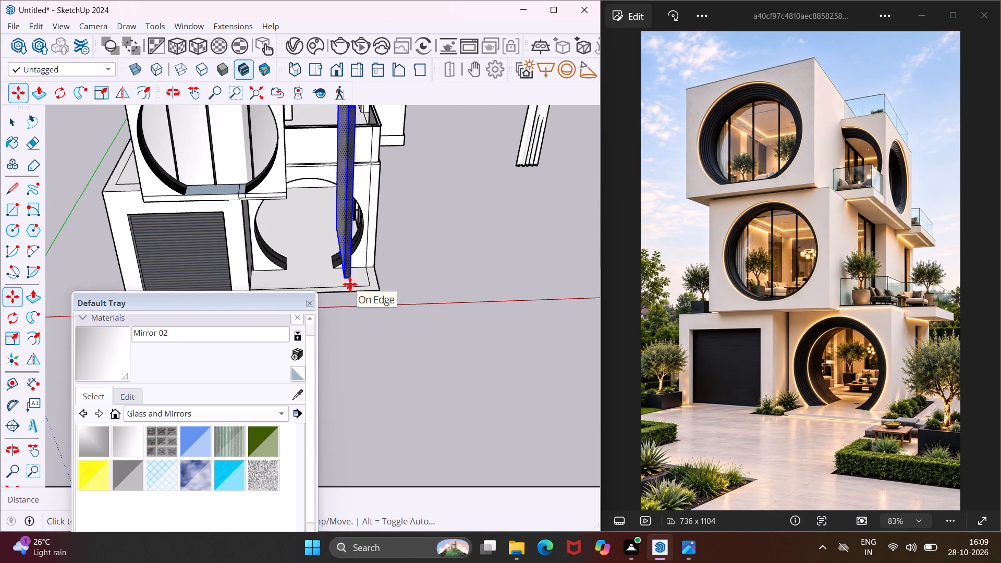
scroll(343, 277, "up", 5)
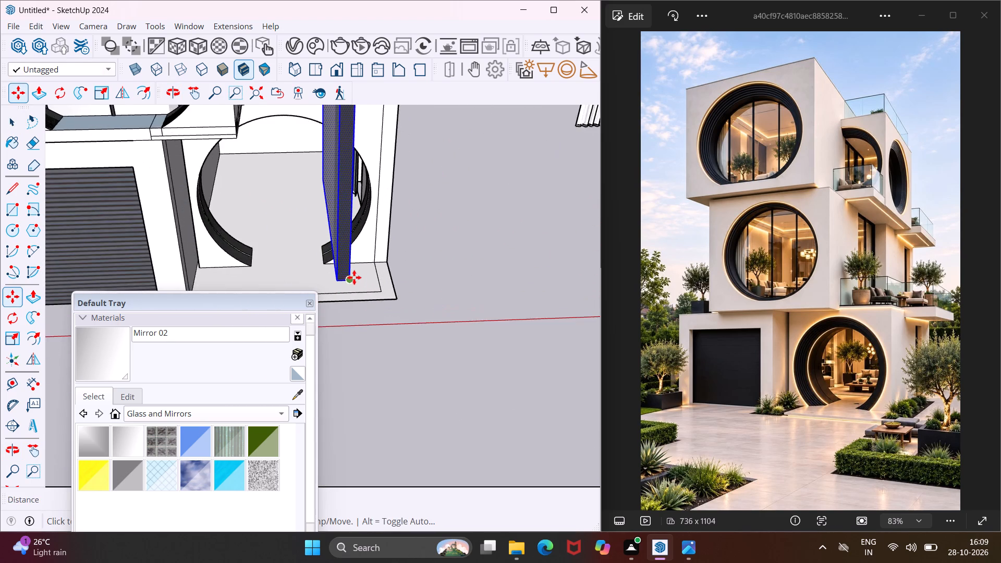
scroll(353, 279, "up", 3)
left_click(346, 283)
scroll(338, 262, "down", 13)
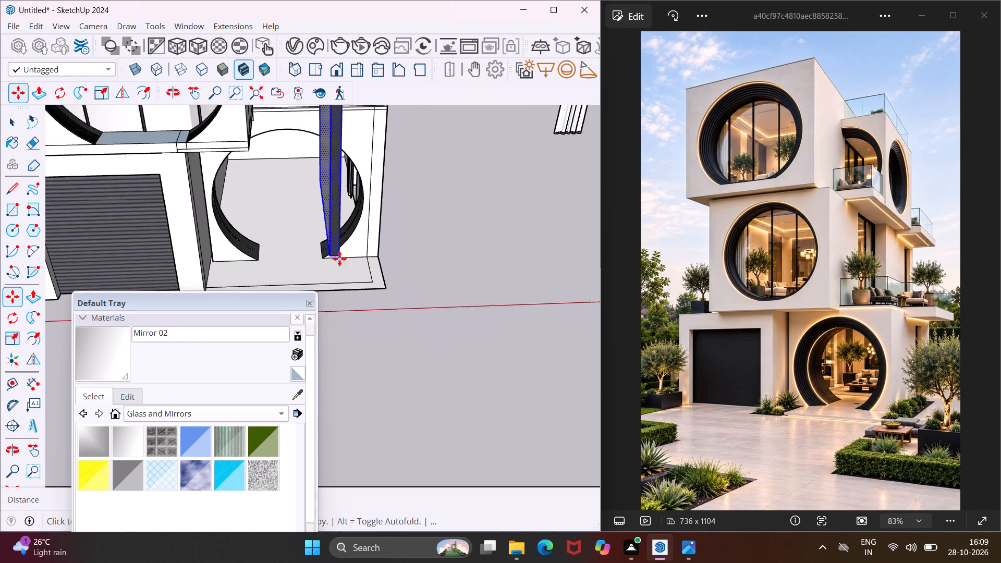
scroll(343, 257, "down", 6)
middle_click_drag(382, 226, 174, 251)
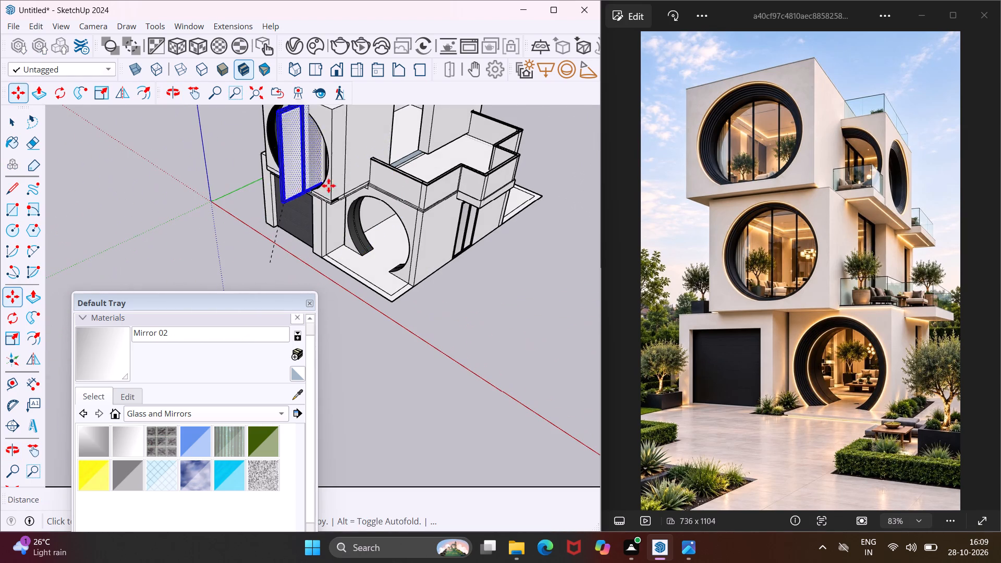
scroll(393, 163, "up", 8)
middle_click_drag(392, 163, 249, 199)
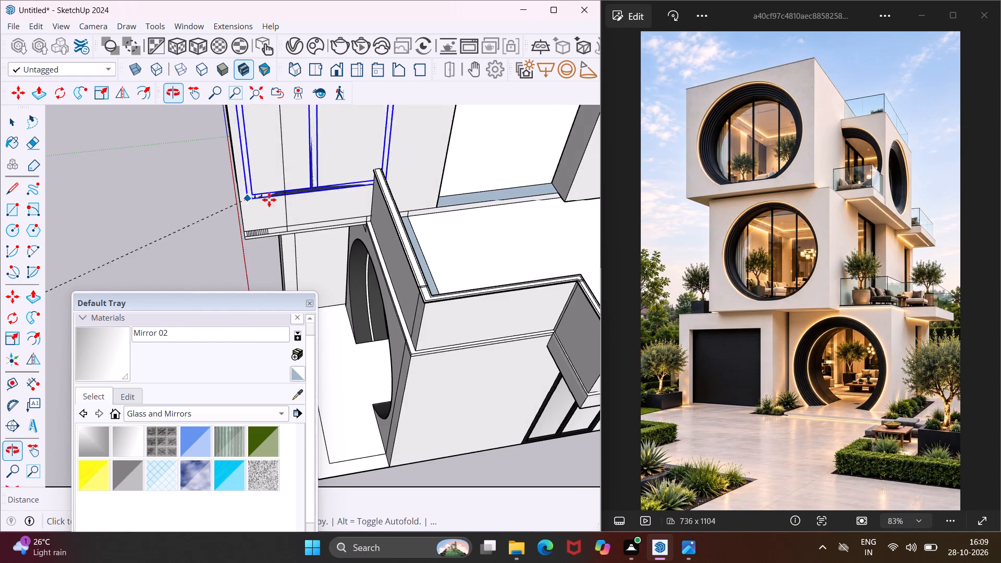
scroll(408, 208, "up", 4)
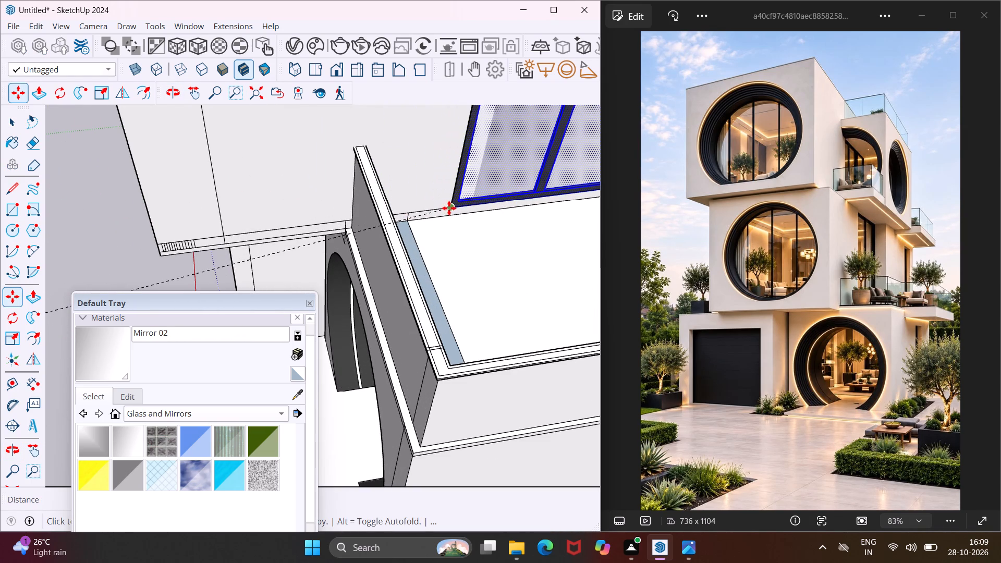
left_click(449, 208)
scroll(449, 208, "down", 12)
key("Escape")
key("space")
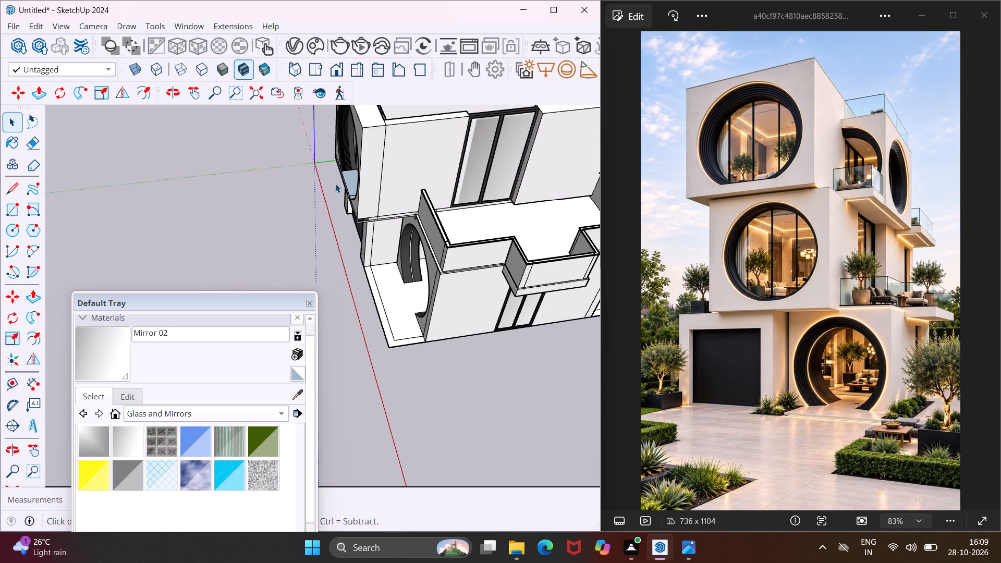
Push/Pull the large floor face at the round window's base slightly upward and repeat the same offset on the adjoining strip.
scroll(339, 172, "up", 8)
middle_click_drag(358, 178, 389, 185)
scroll(384, 201, "up", 4)
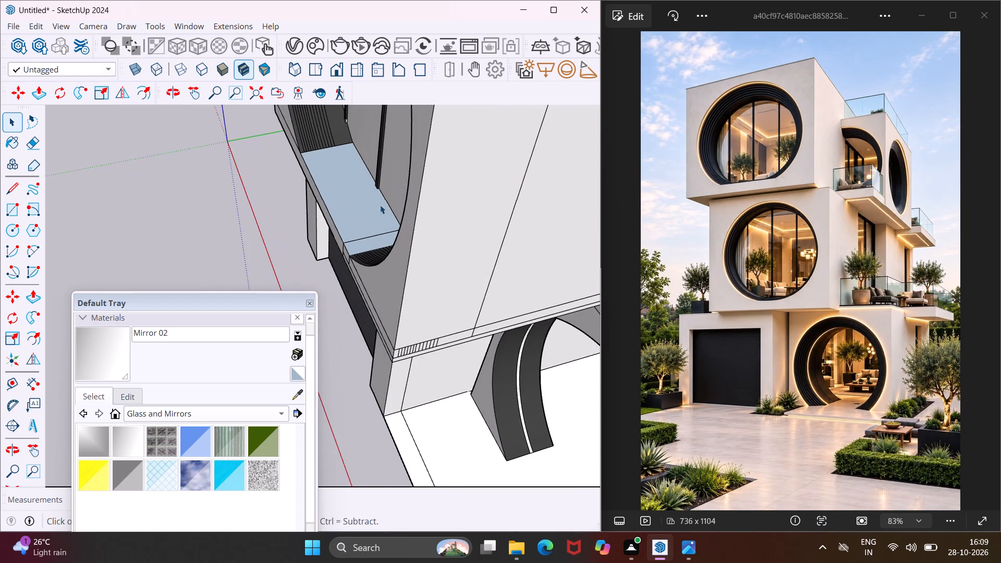
left_click(366, 217)
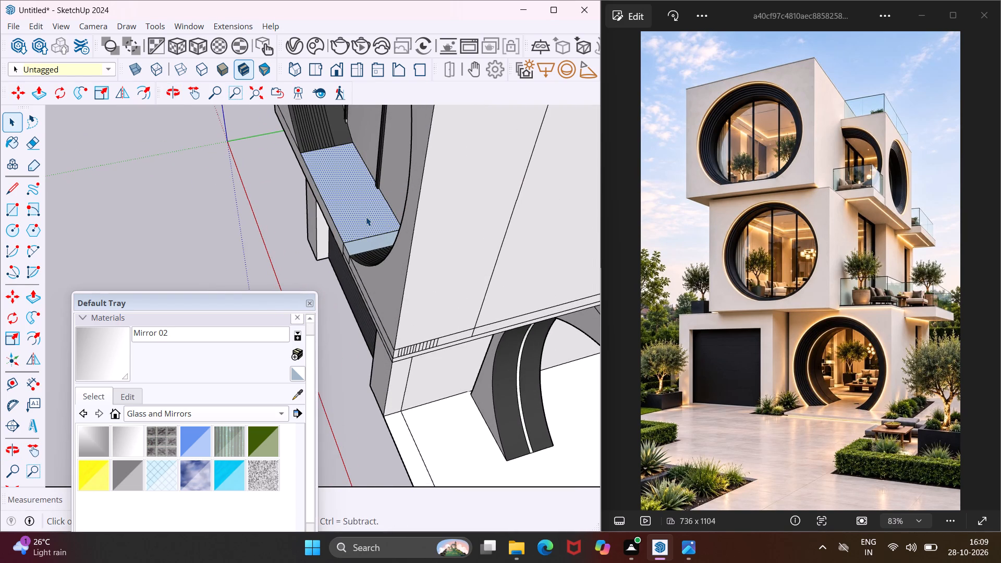
key("p")
left_click(366, 217)
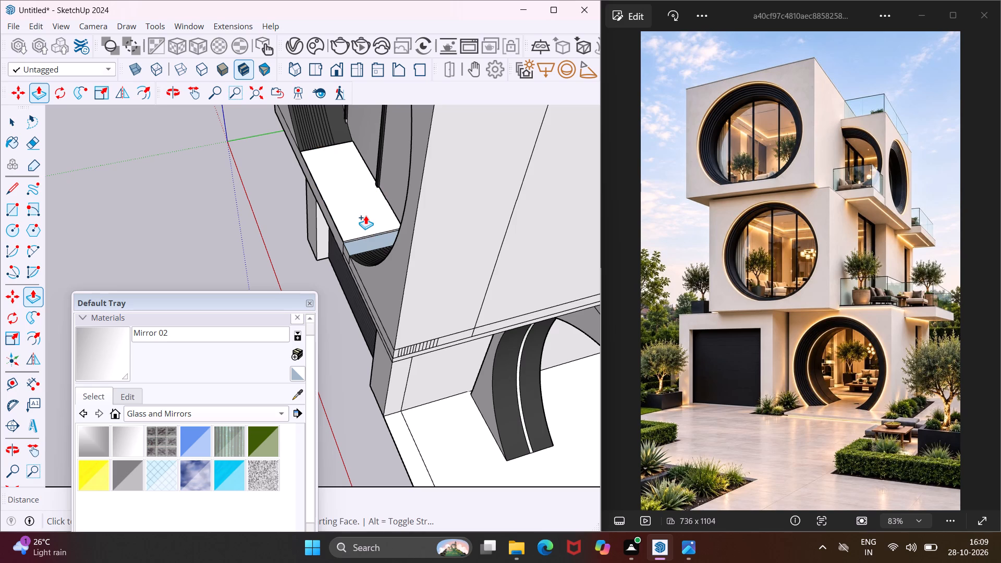
left_click(365, 215)
key("Escape")
scroll(364, 239, "up", 8)
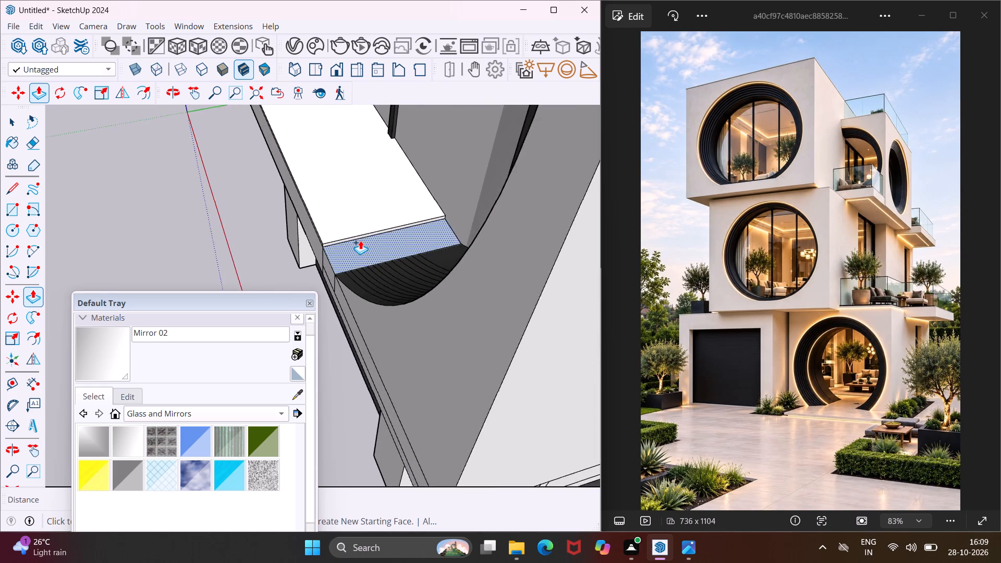
double_click(360, 240)
middle_click_drag(324, 244, 382, 245)
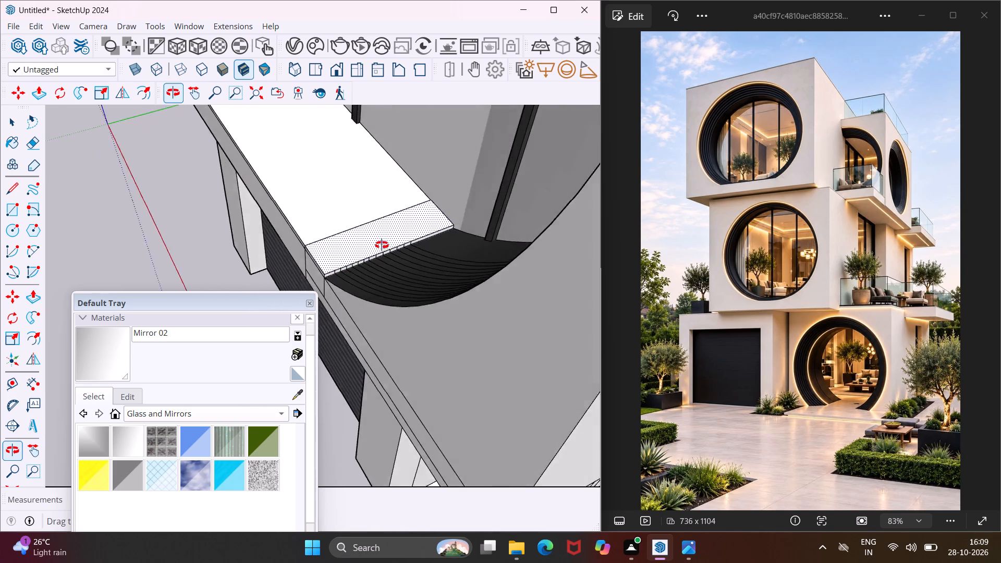
middle_click_drag(382, 245, 453, 236)
key("Escape")
key("space")
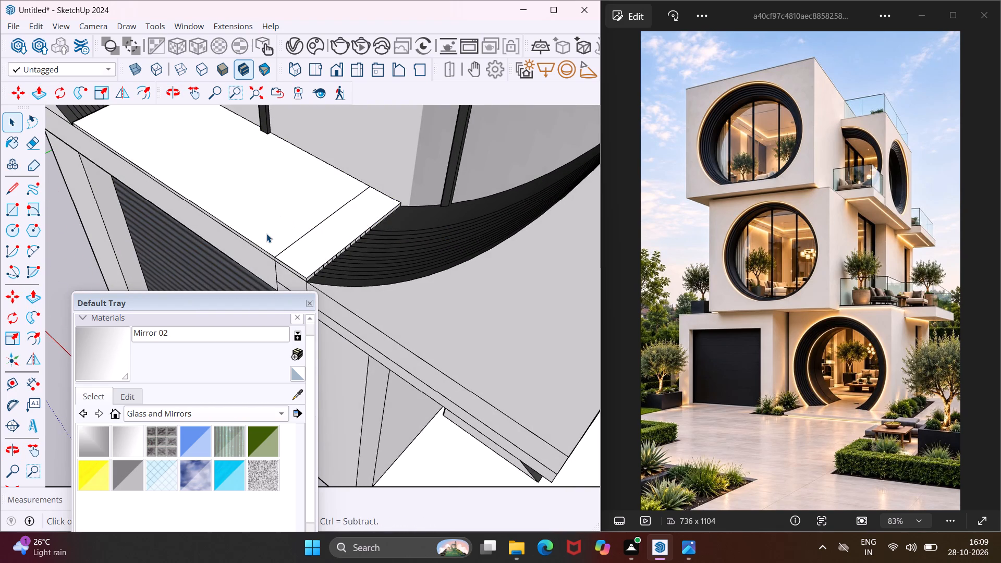
Push/Pull the wide blue-grey strip near the terrace's side parapet level with the main terrace floor.
scroll(266, 234, "down", 19)
scroll(246, 238, "down", 5)
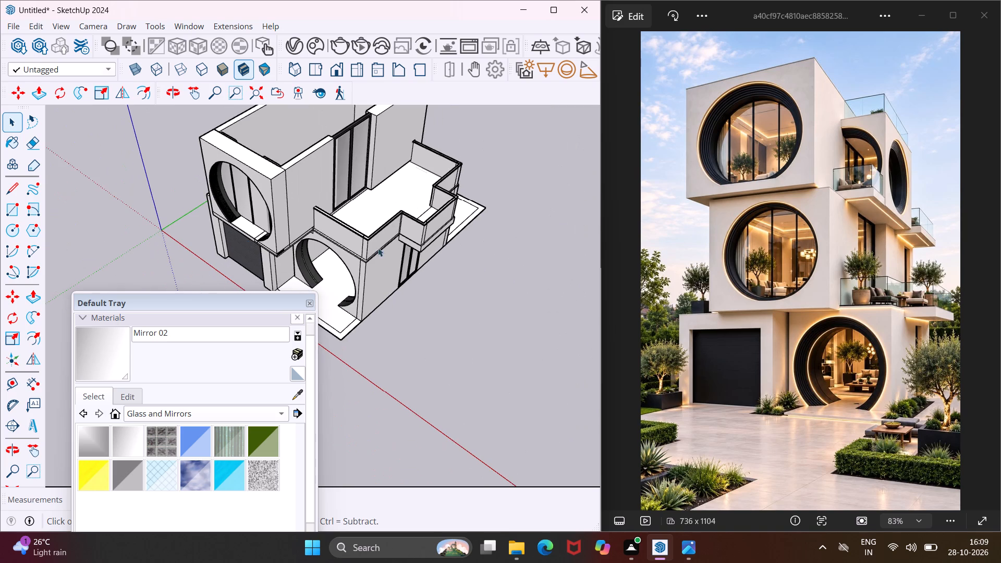
middle_click_drag(388, 206, 231, 231)
scroll(365, 225, "up", 13)
middle_click_drag(380, 259, 296, 240)
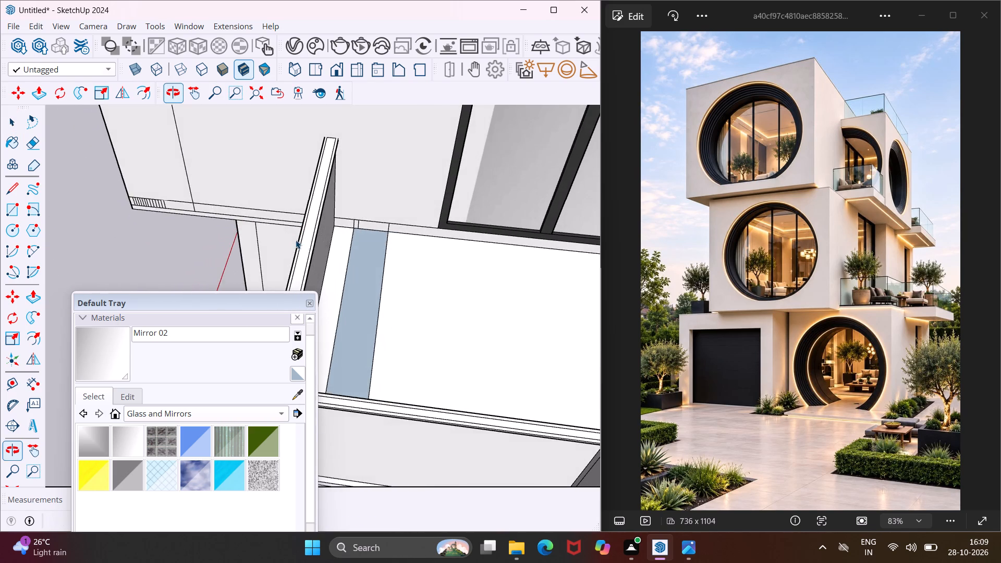
scroll(346, 296, "up", 7)
left_click(370, 253)
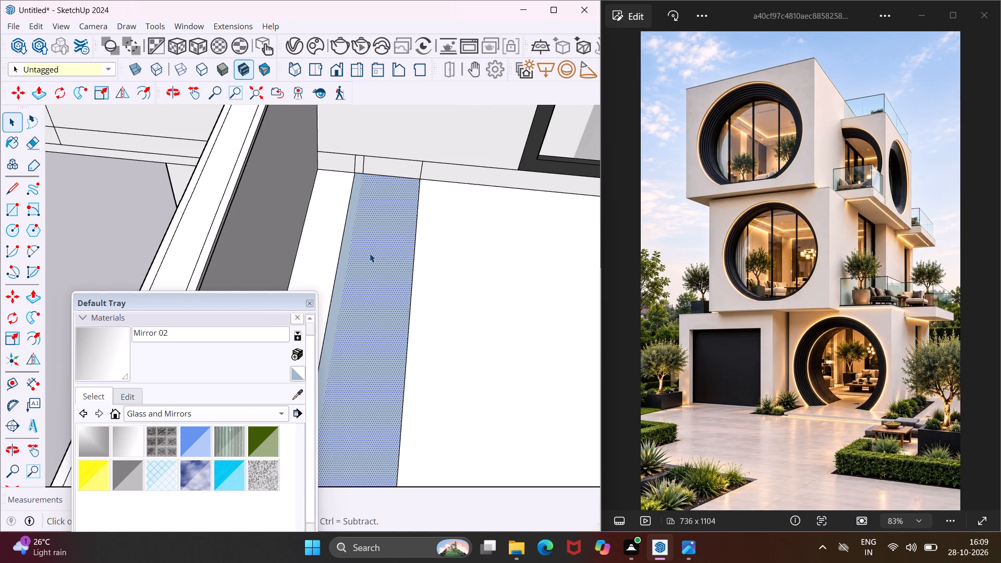
key("p")
left_click(370, 253)
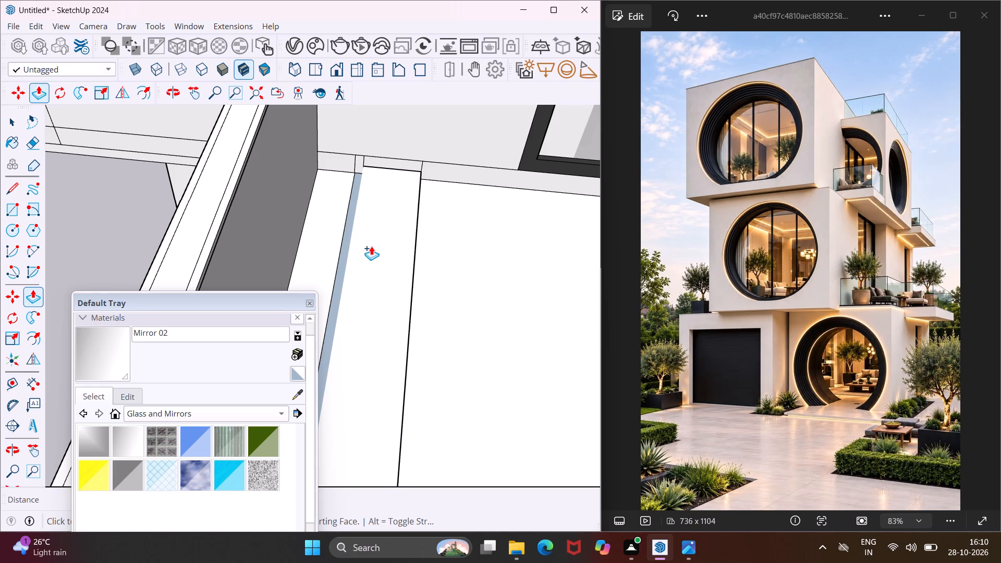
middle_click_drag(374, 247, 436, 230)
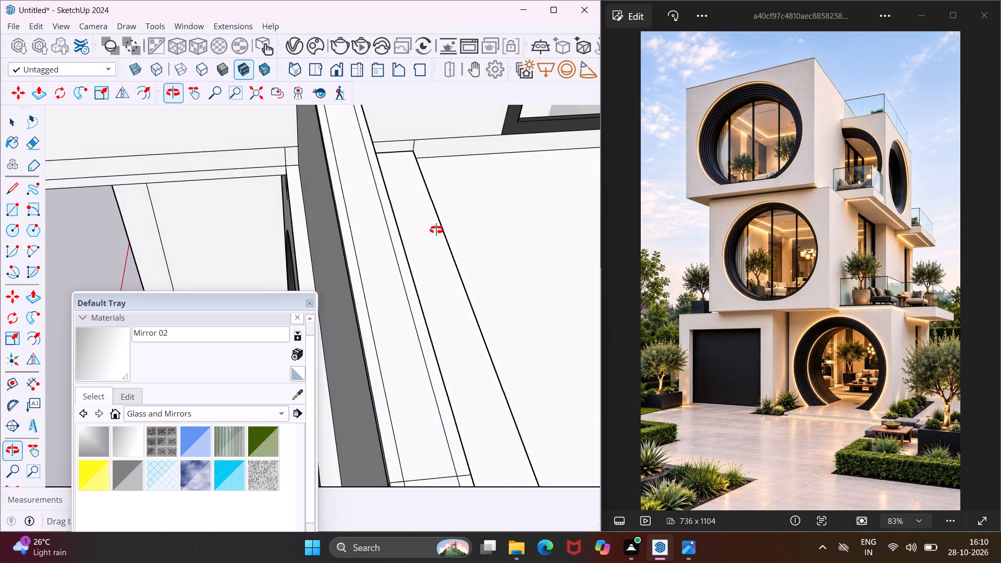
middle_click_drag(436, 230, 355, 199)
scroll(432, 230, "up", 1)
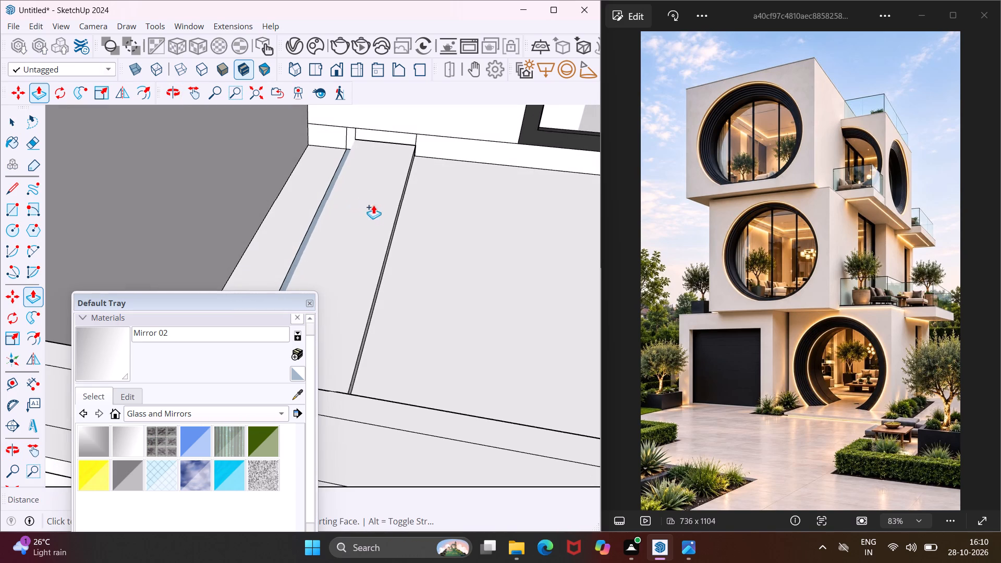
scroll(402, 220, "up", 3)
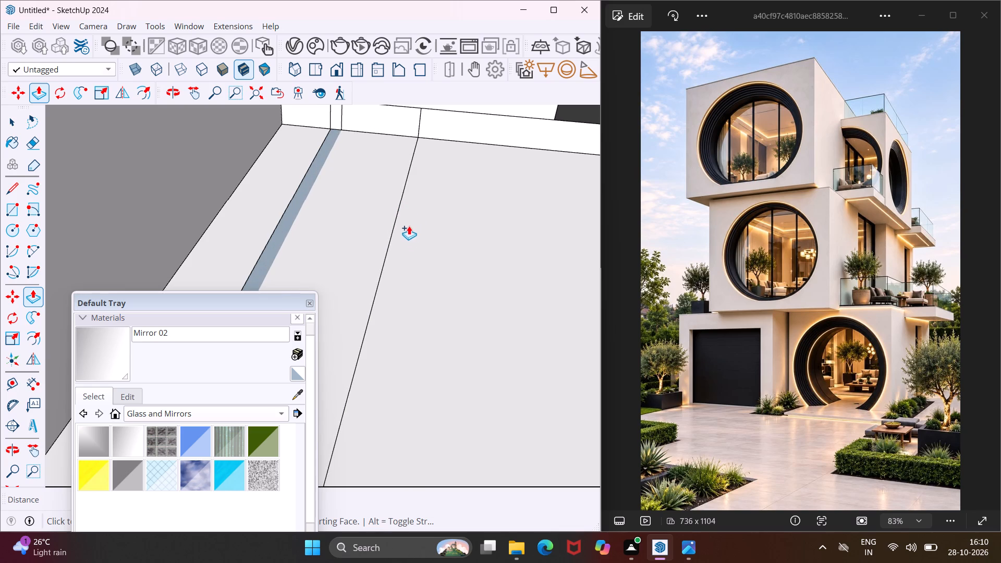
scroll(412, 207, "down", 4)
scroll(422, 201, "up", 3)
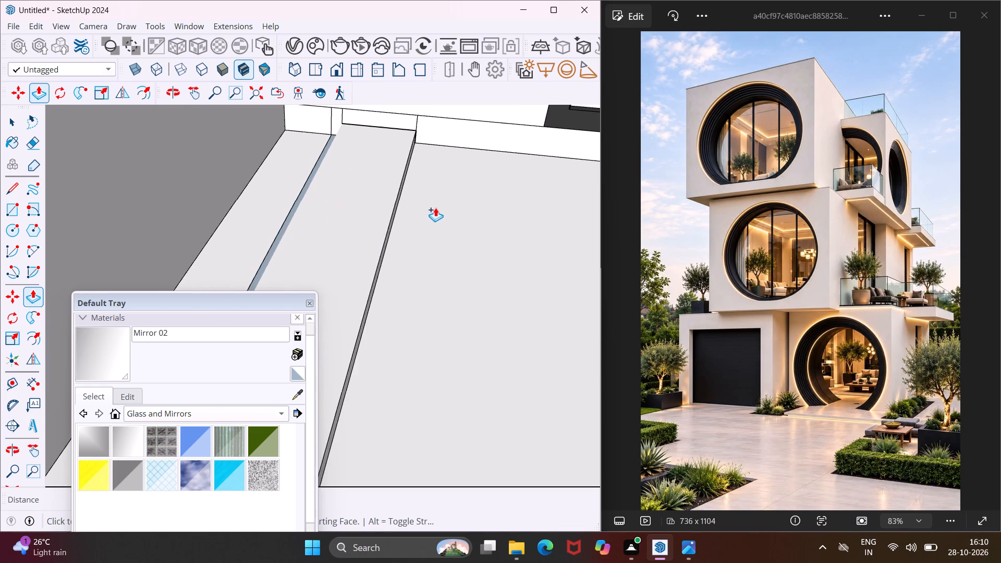
left_click(487, 228)
Push/Pull the thin blue-grey strip, the border strip beside the side parapet and the main terrace floor flush with the adjoining floor strip.
scroll(293, 221, "up", 2)
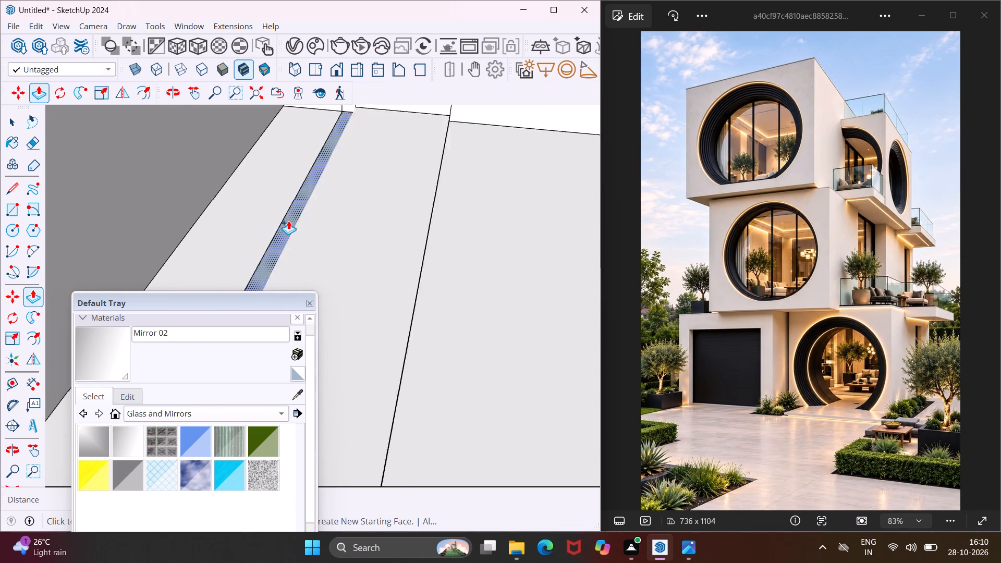
scroll(288, 221, "up", 6)
left_click(288, 221)
left_click(328, 215)
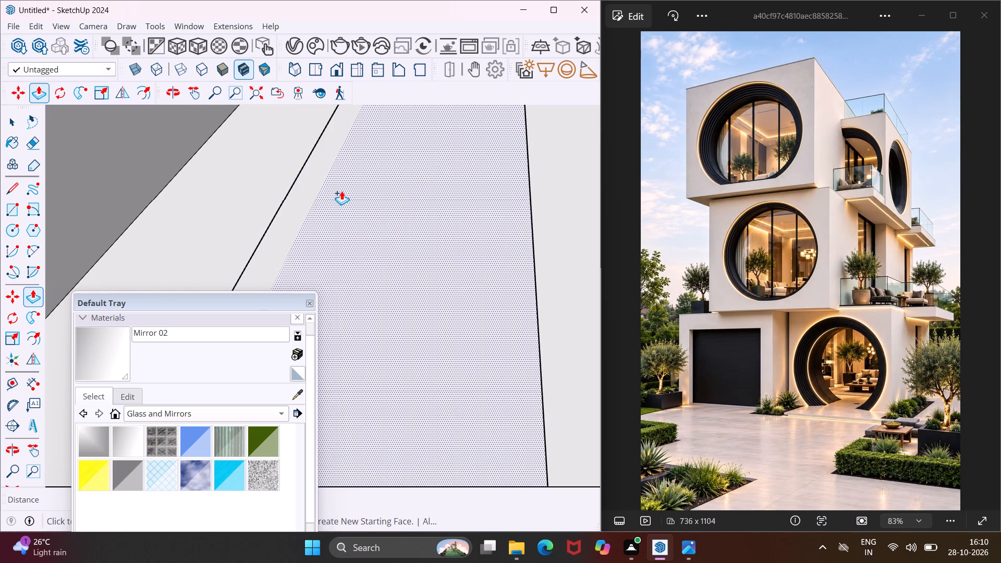
scroll(341, 191, "down", 12)
middle_click_drag(342, 196, 360, 255)
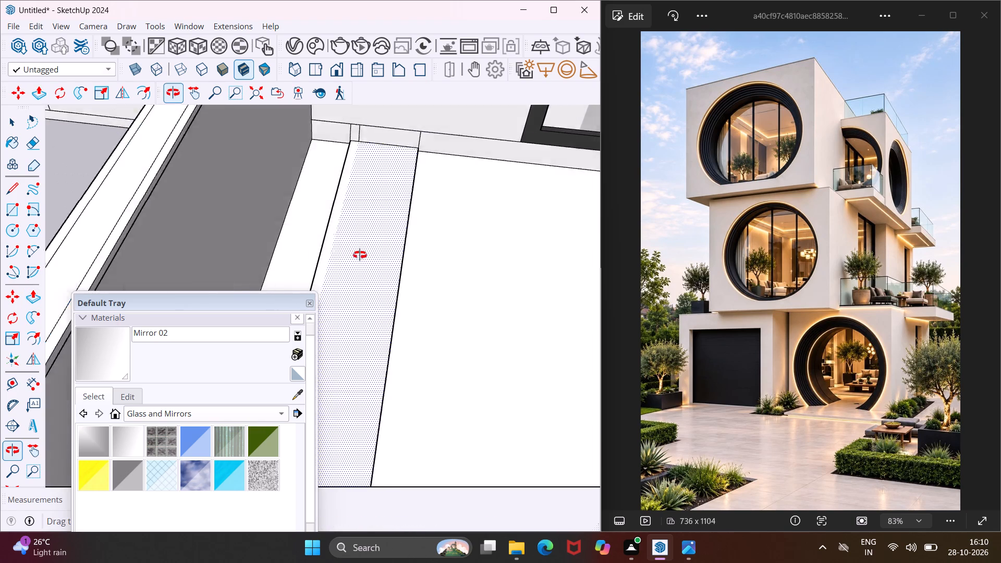
middle_click_drag(360, 255, 363, 260)
left_click(314, 234)
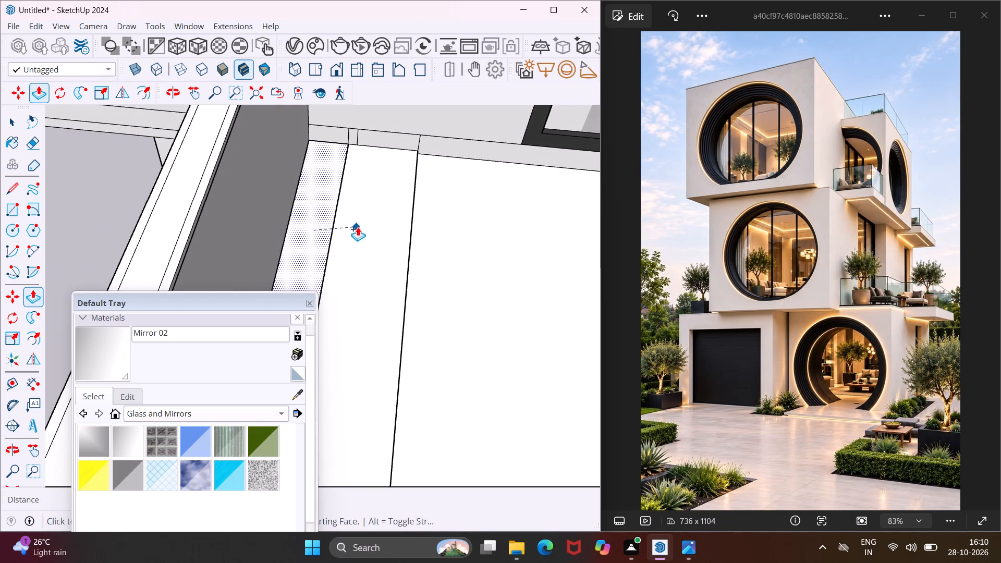
left_click(358, 227)
scroll(400, 244, "down", 4)
left_click(436, 252)
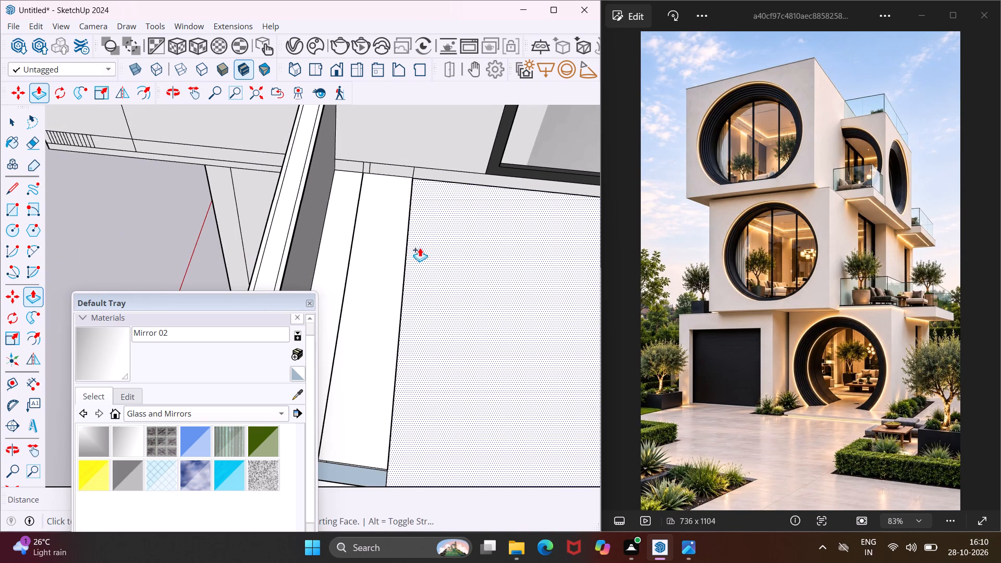
left_click(399, 250)
Push/Pull the small floor pieces and border strip at the strip's outer end level with the neighbouring terrace floor.
scroll(393, 266, "down", 6)
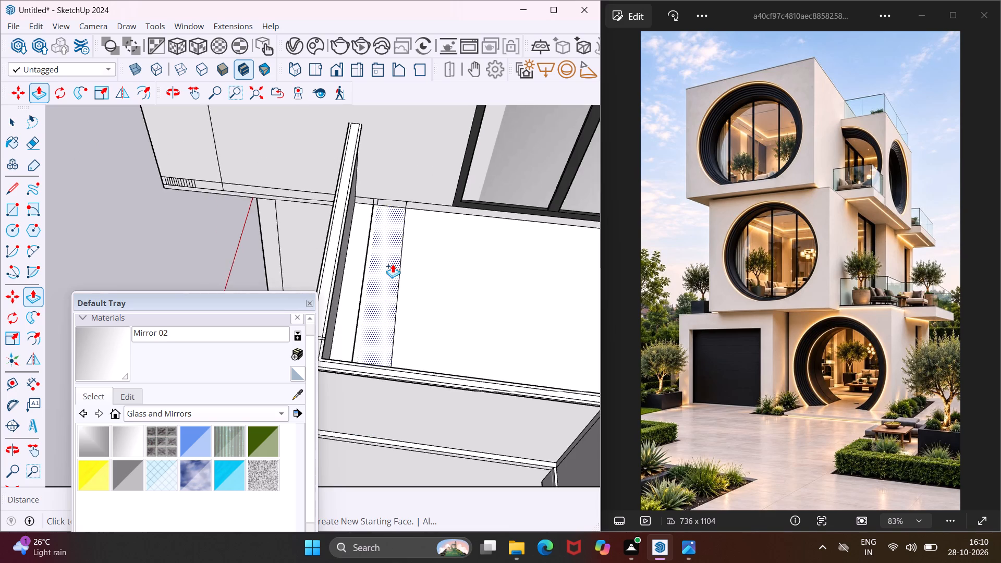
middle_click_drag(398, 286, 310, 344)
scroll(405, 283, "down", 9)
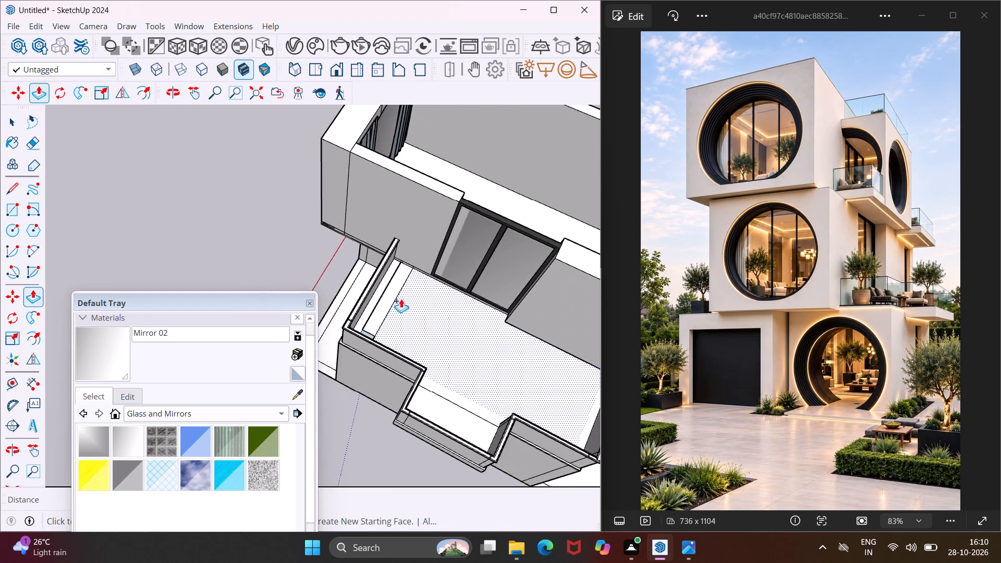
middle_click_drag(389, 309, 317, 349)
scroll(358, 341, "up", 13)
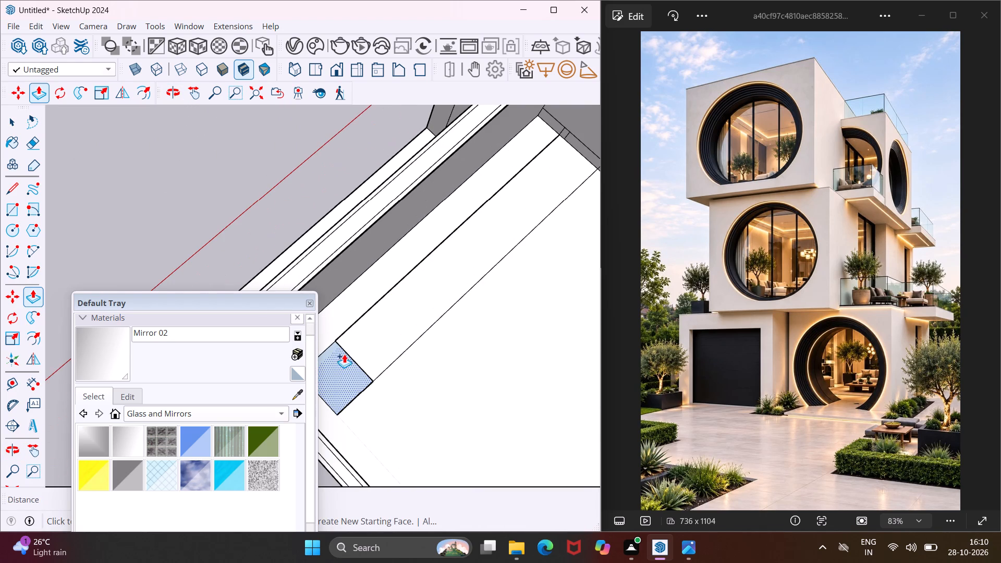
left_click(343, 358)
left_click(365, 346)
scroll(343, 342, "up", 4)
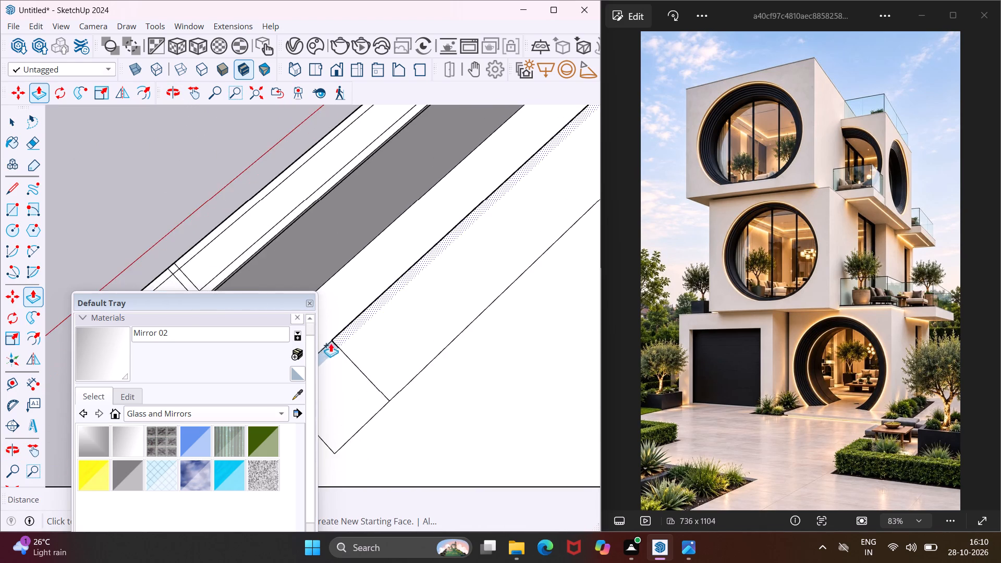
scroll(328, 344, "up", 3)
left_click(327, 352)
left_click(361, 335)
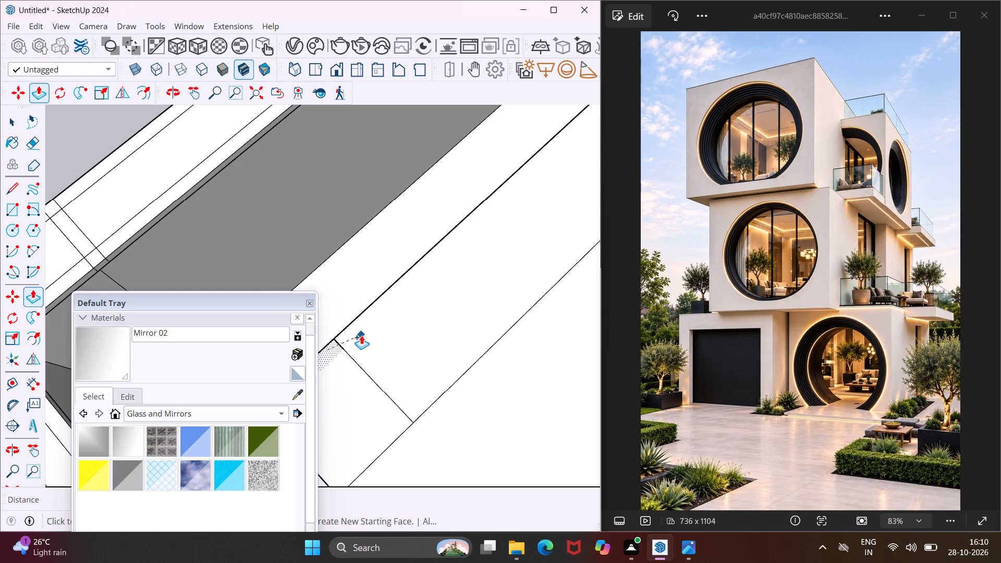
left_click(344, 304)
left_click(372, 324)
Push/Pull the strip along the terrace's outer edge and the projecting bay's floor level with the main terrace floor.
scroll(406, 286, "down", 4)
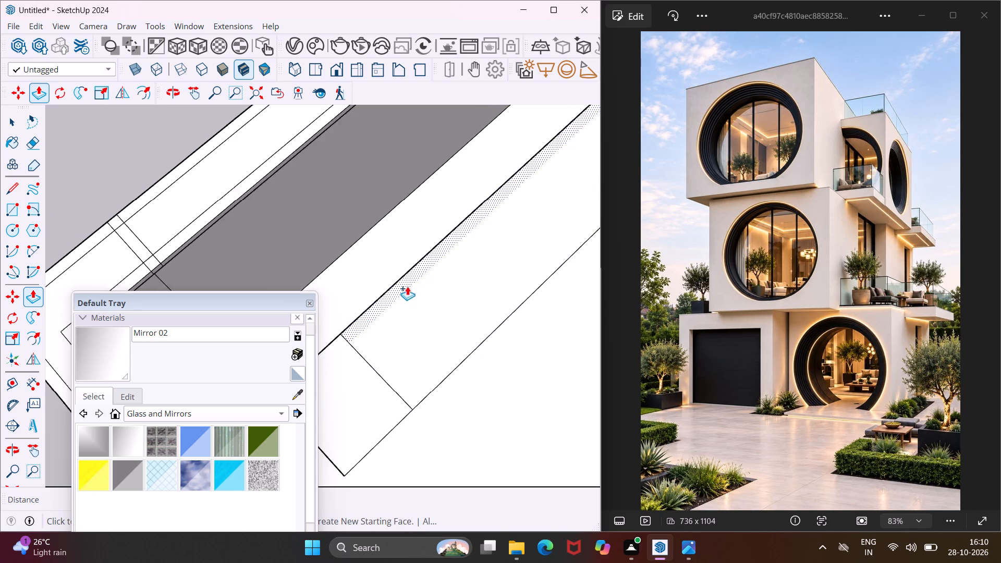
scroll(407, 286, "down", 8)
middle_click_drag(409, 316, 558, 274)
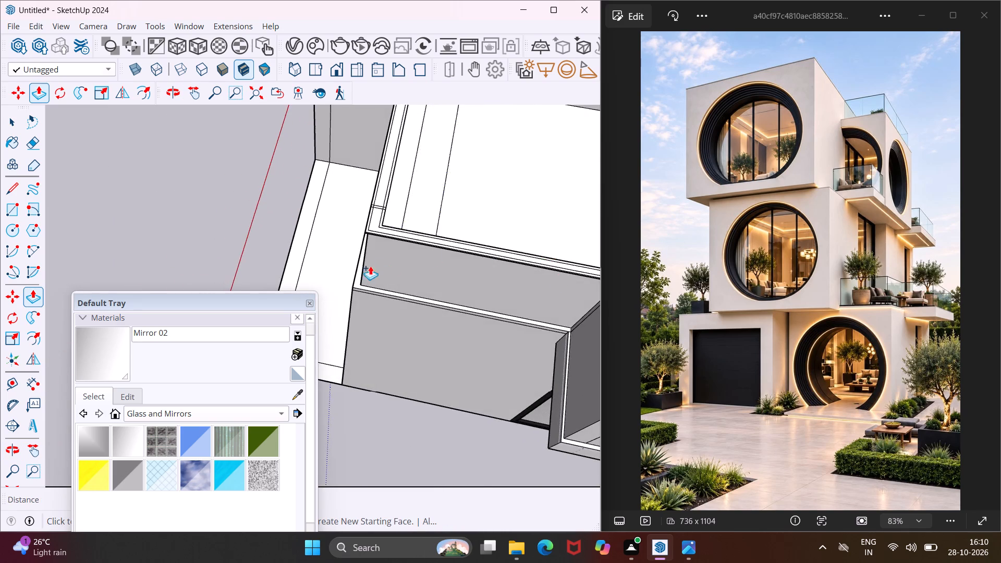
scroll(362, 268, "down", 6)
scroll(302, 291, "down", 4)
scroll(503, 303, "up", 11)
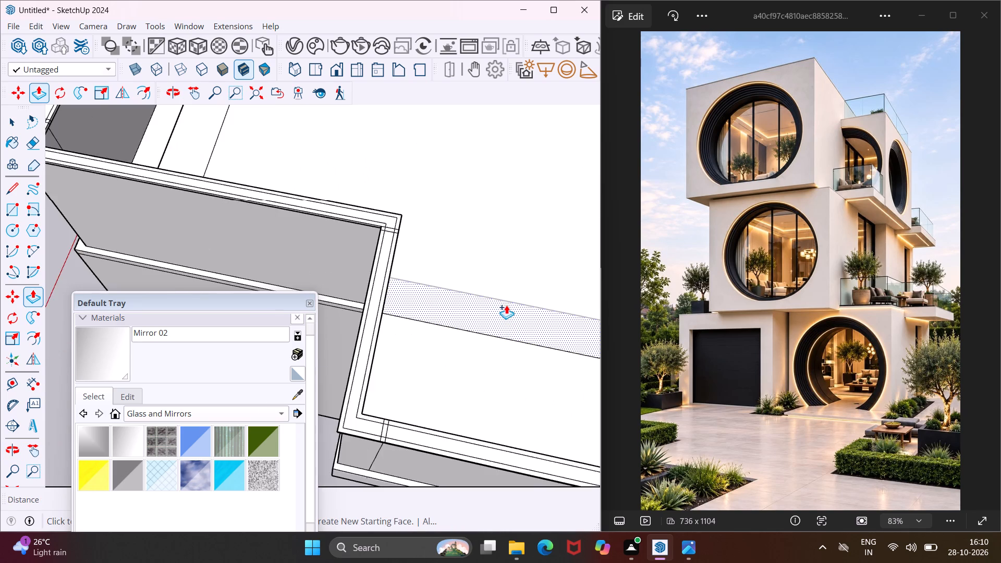
scroll(506, 305, "up", 3)
left_click(473, 326)
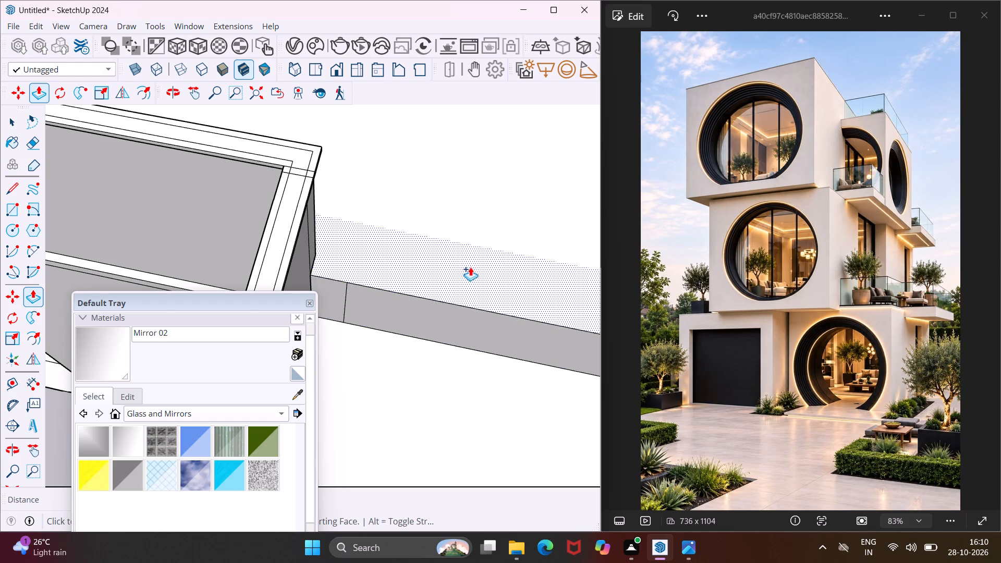
middle_click_drag(470, 266, 558, 378)
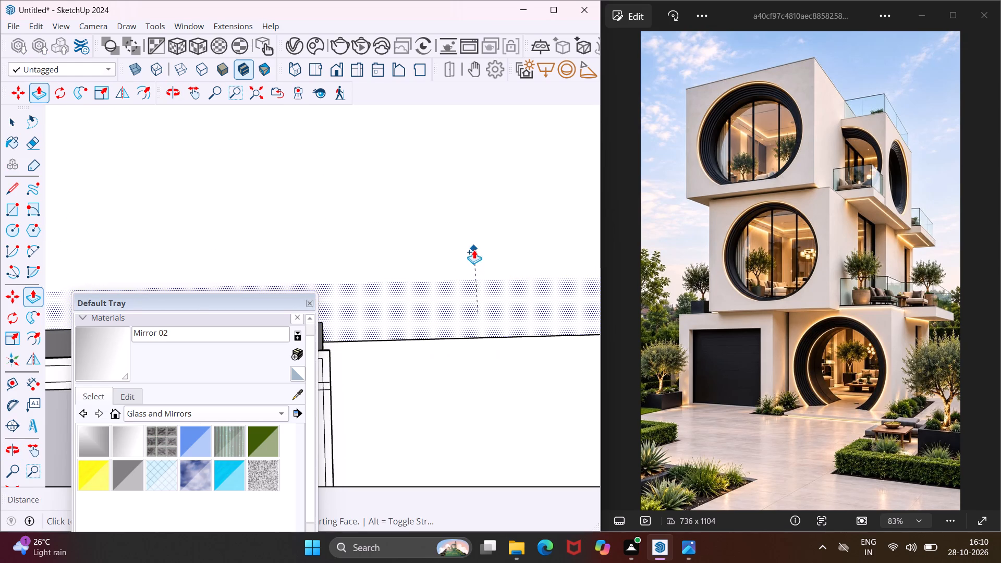
left_click(471, 246)
scroll(438, 237, "down", 6)
left_click(453, 349)
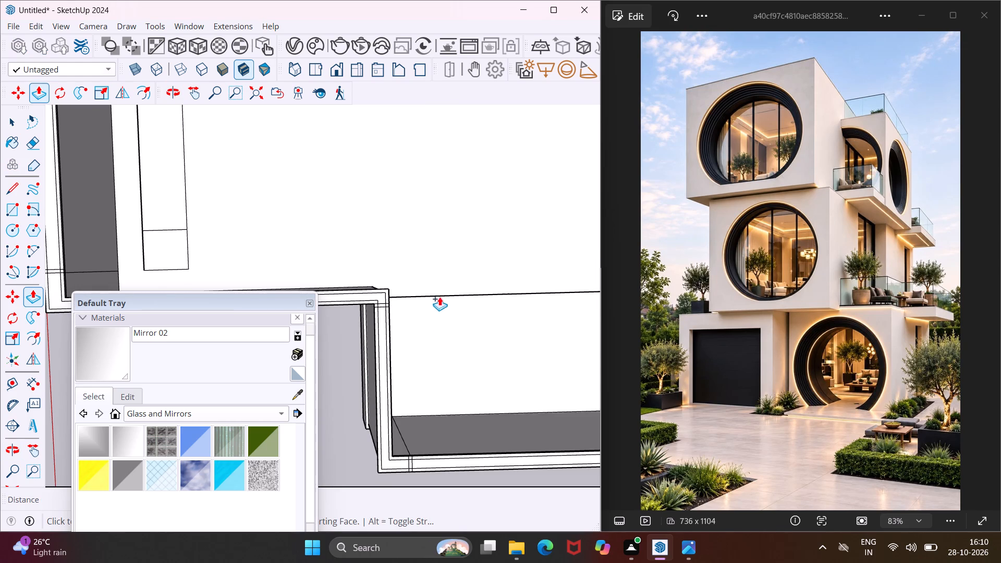
left_click(436, 267)
scroll(427, 266, "down", 14)
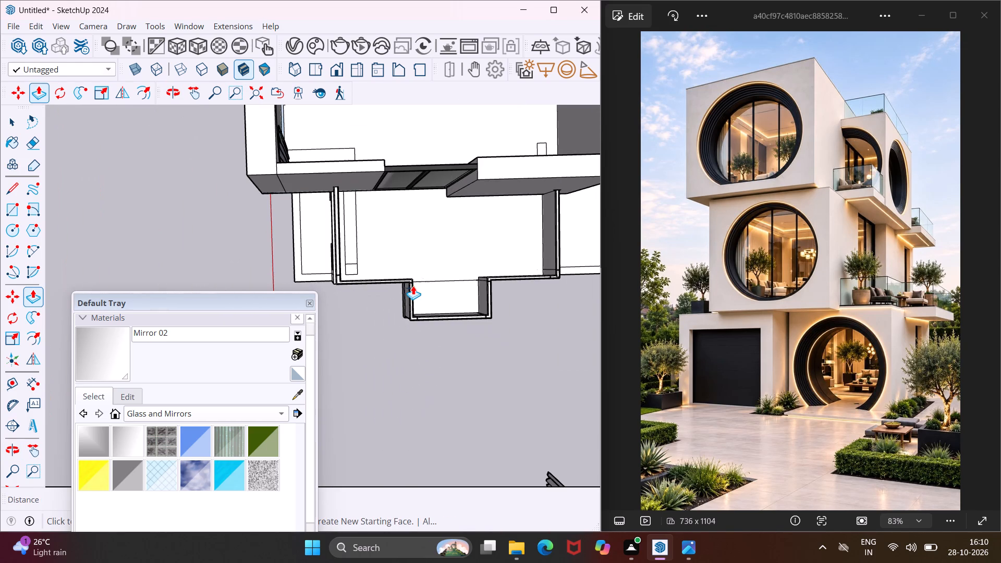
key("Escape")
key("space")
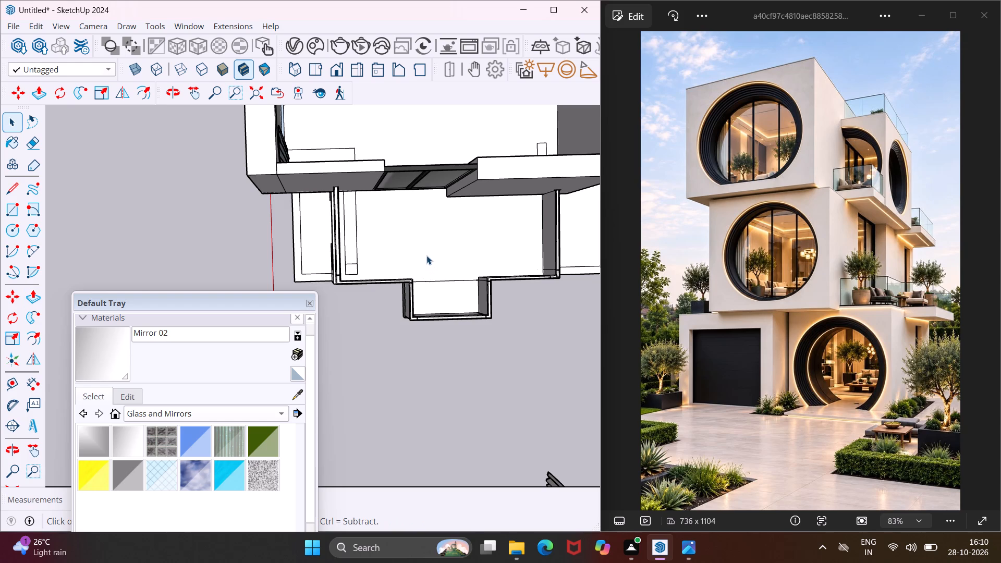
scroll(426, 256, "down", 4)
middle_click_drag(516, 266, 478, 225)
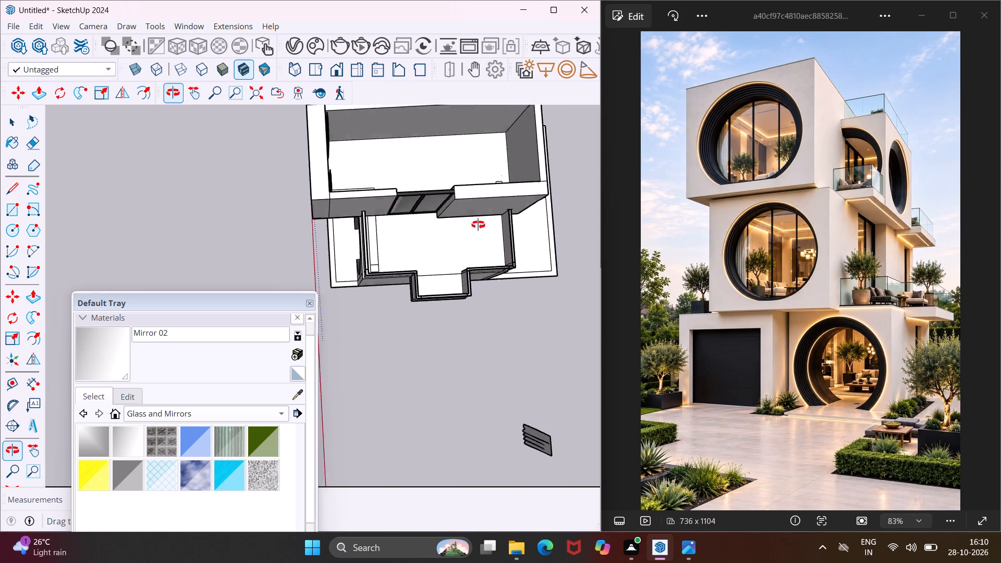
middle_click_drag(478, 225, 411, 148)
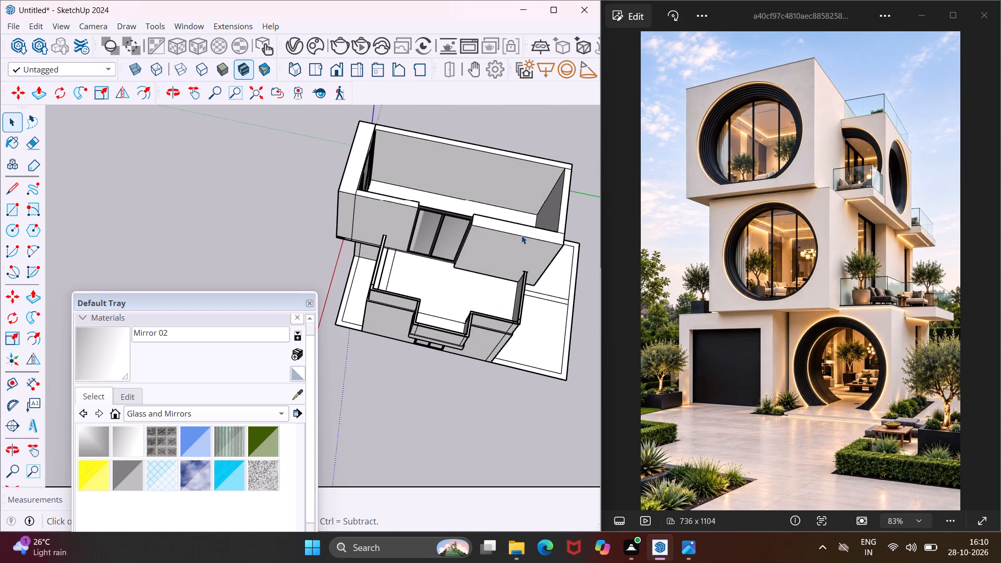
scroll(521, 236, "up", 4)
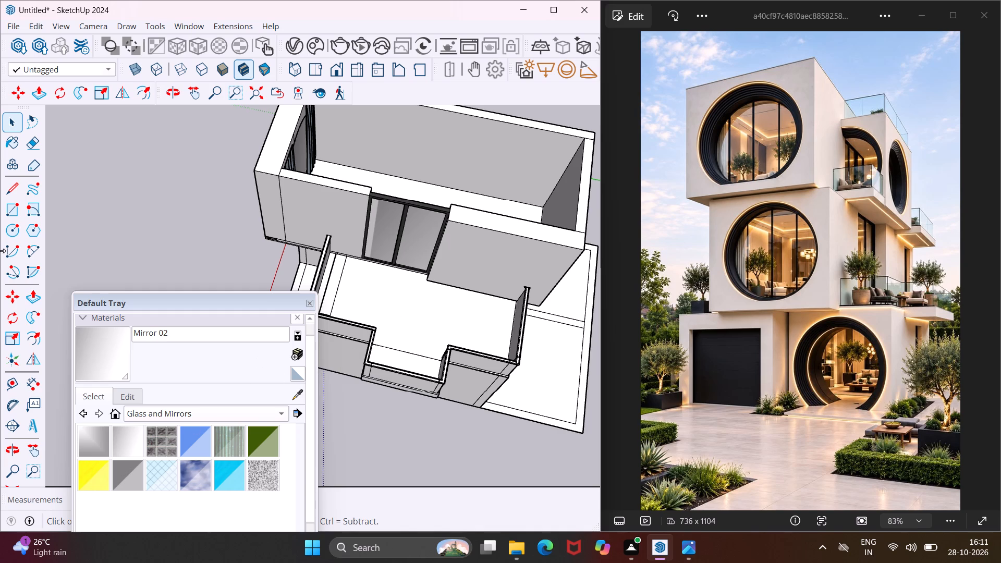
Draw a tall rectangle on the wall between the sliding door and side parapet, from the terrace floor to the wall's top edge.
left_click(6, 202)
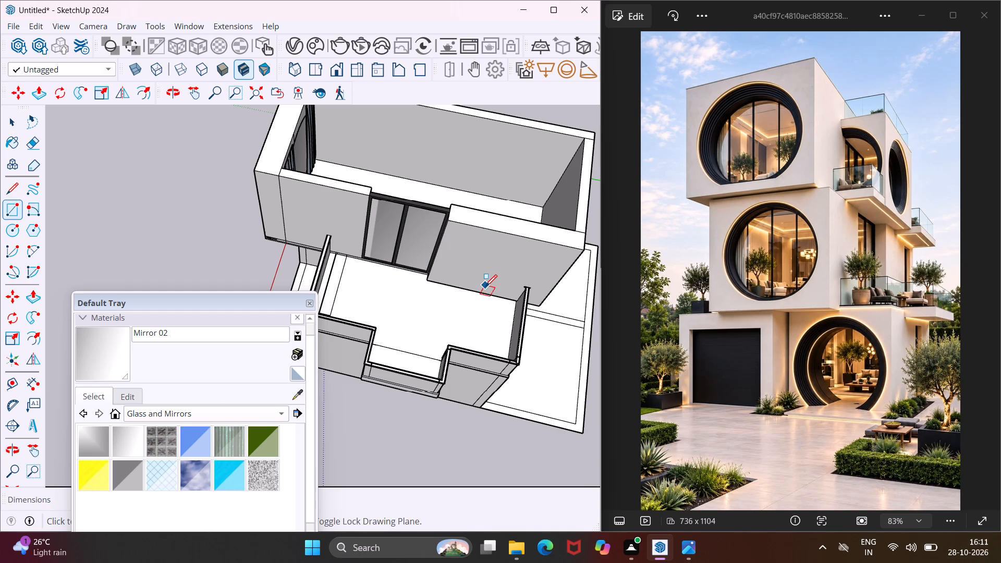
scroll(485, 286, "up", 7)
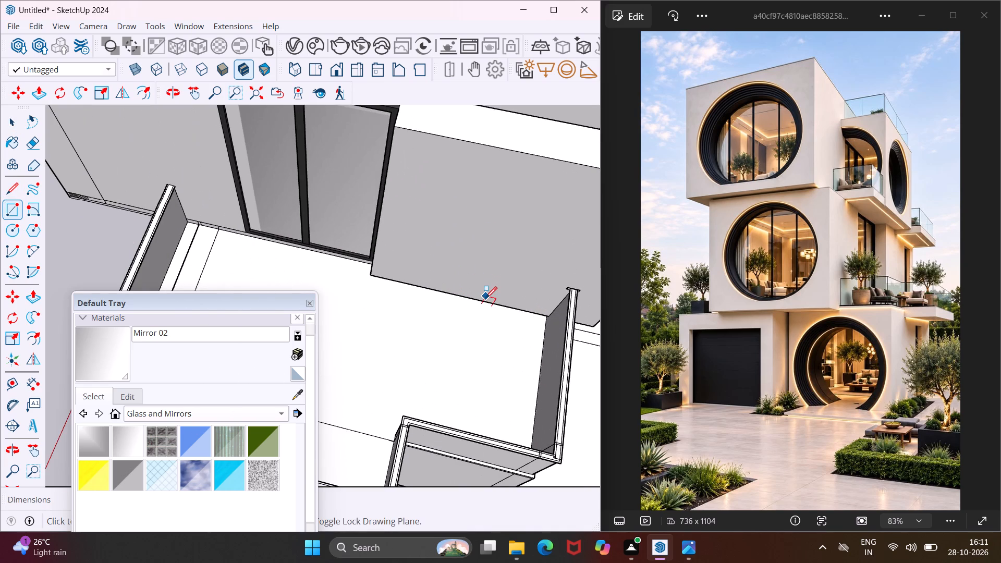
left_click(483, 302)
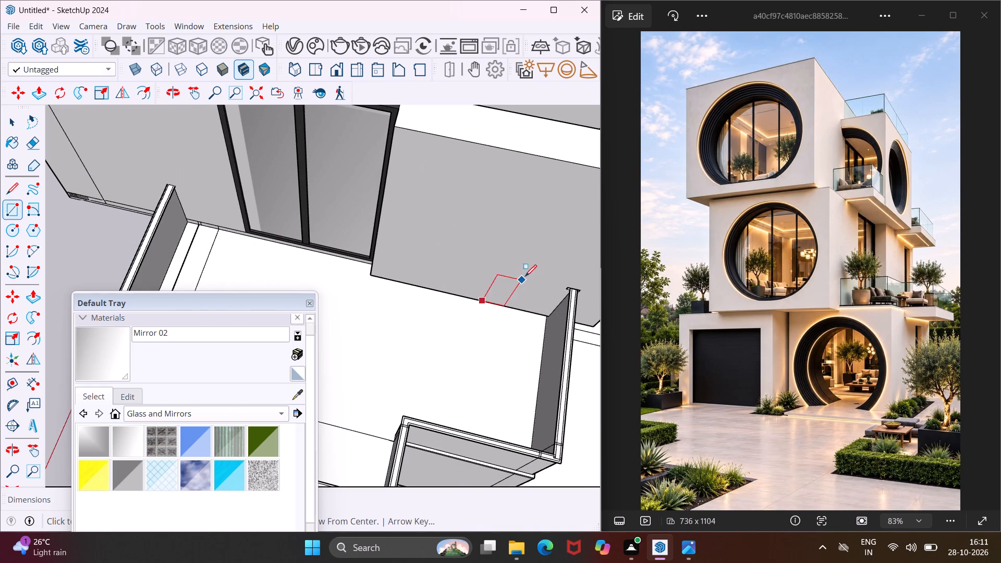
scroll(535, 262, "down", 4)
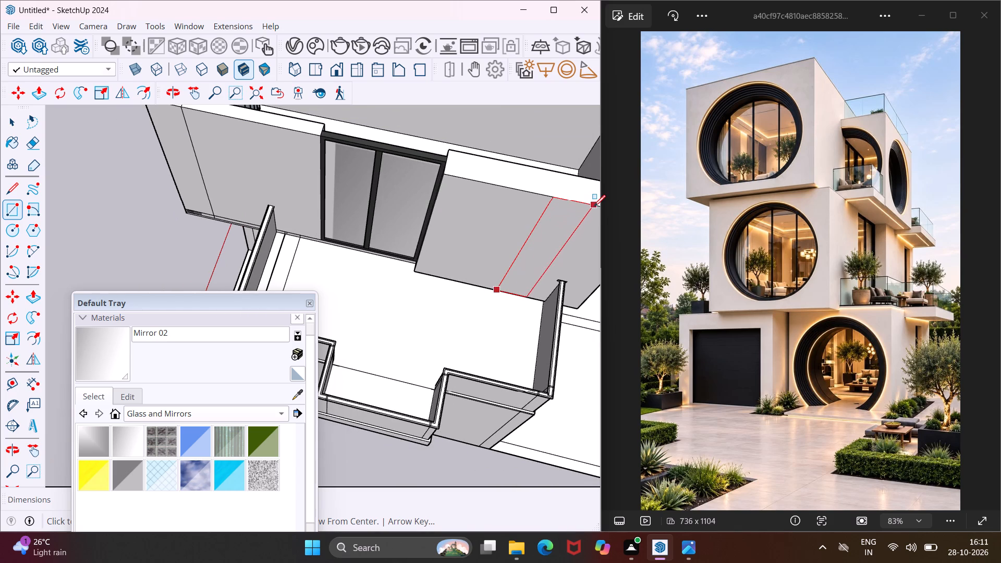
middle_click_drag(595, 206, 480, 149)
scroll(480, 149, "down", 3)
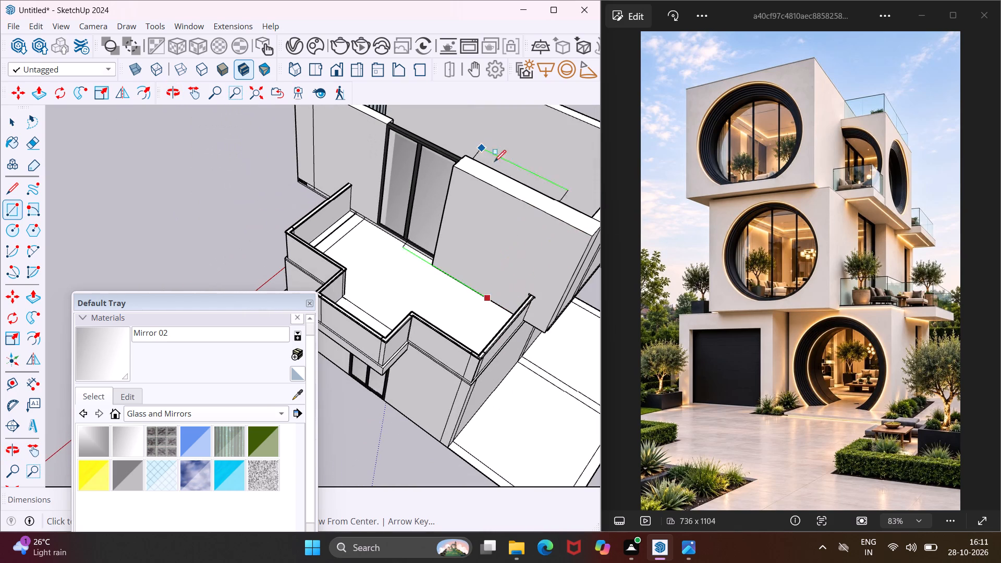
left_click(559, 220)
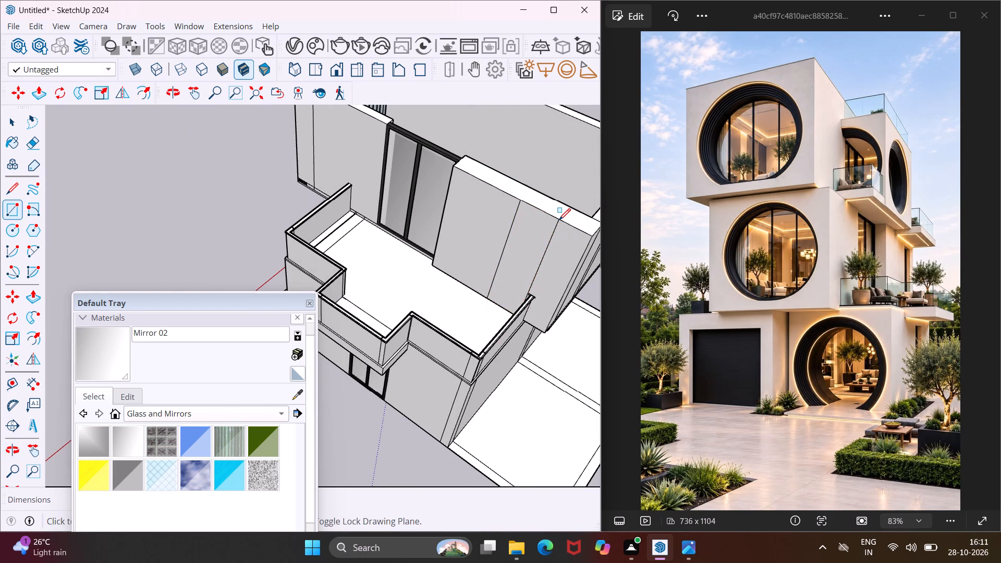
key("Escape")
key("space")
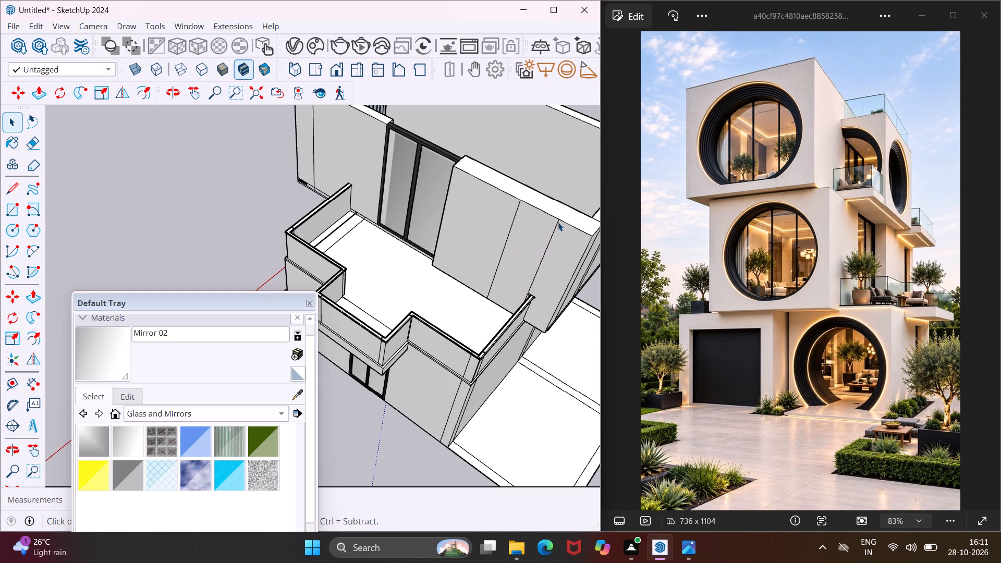
Copy the rectangle's top edge slightly down the wall and erase the leftover side edges above it to form the door outline.
scroll(548, 218, "up", 3)
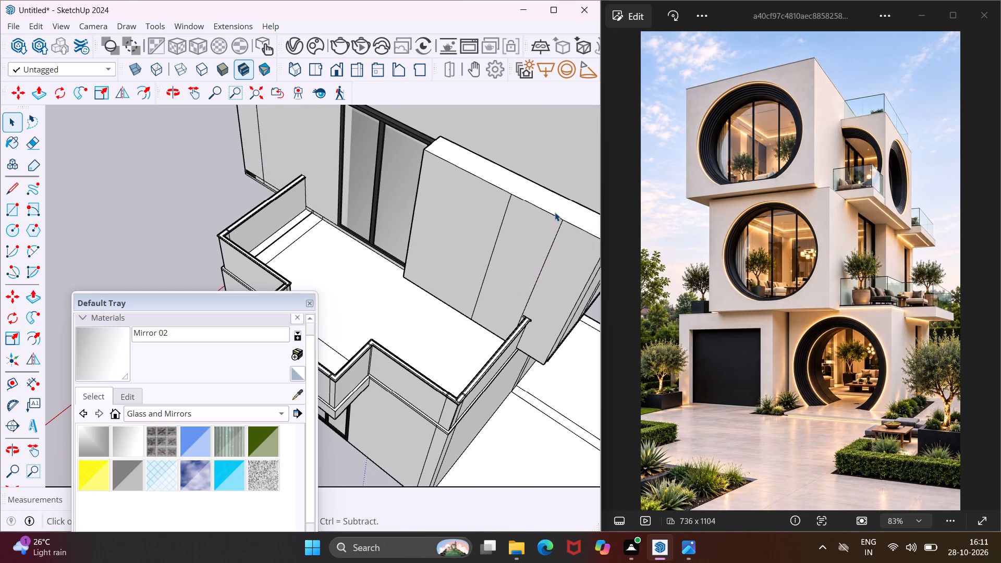
left_click(555, 216)
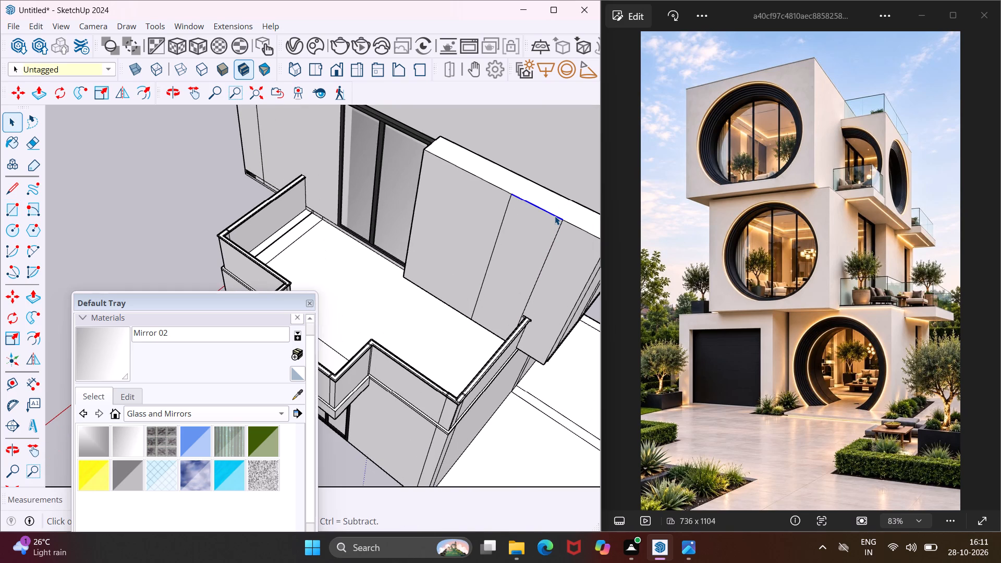
key("m")
left_click(565, 221)
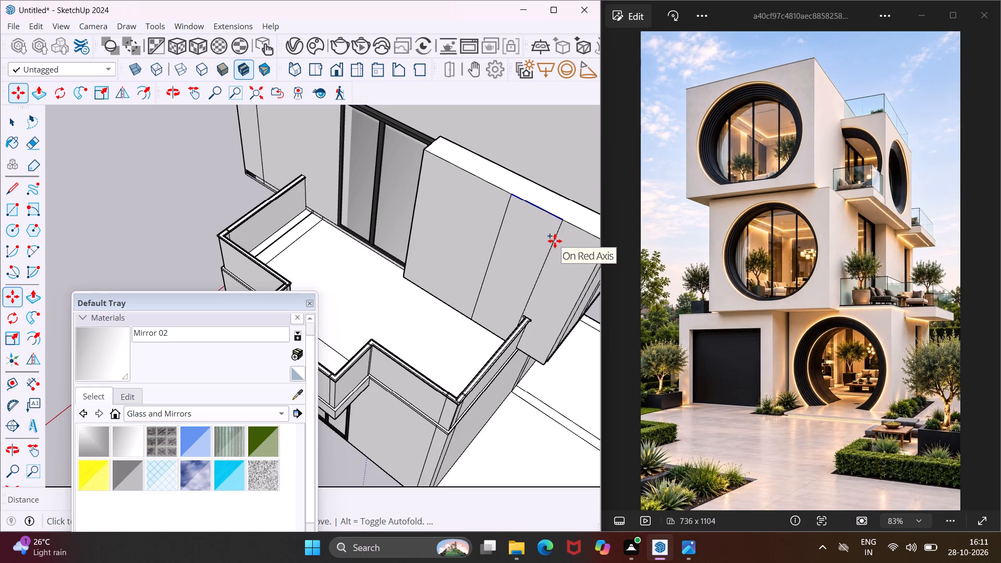
left_click(555, 243)
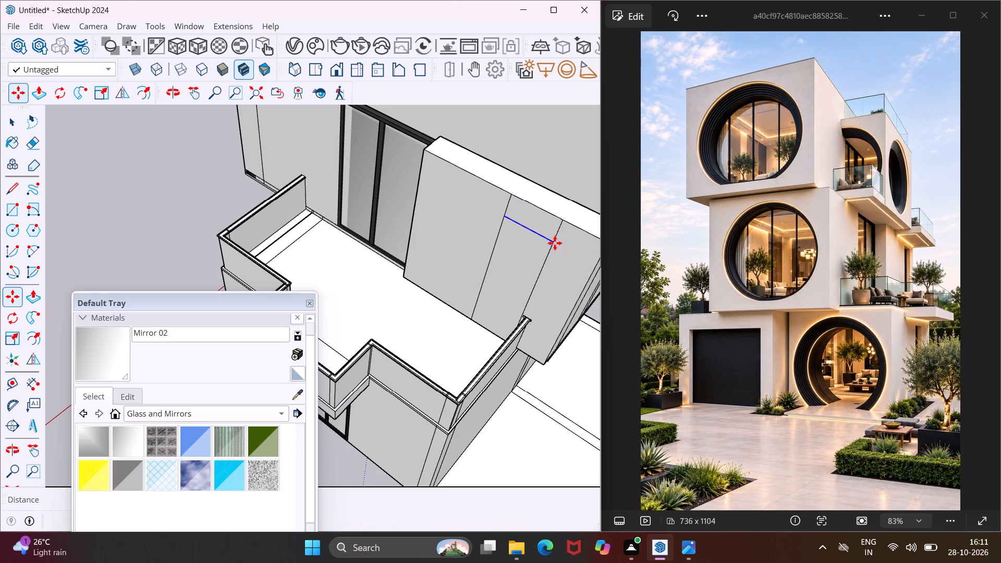
key("Escape")
key("space")
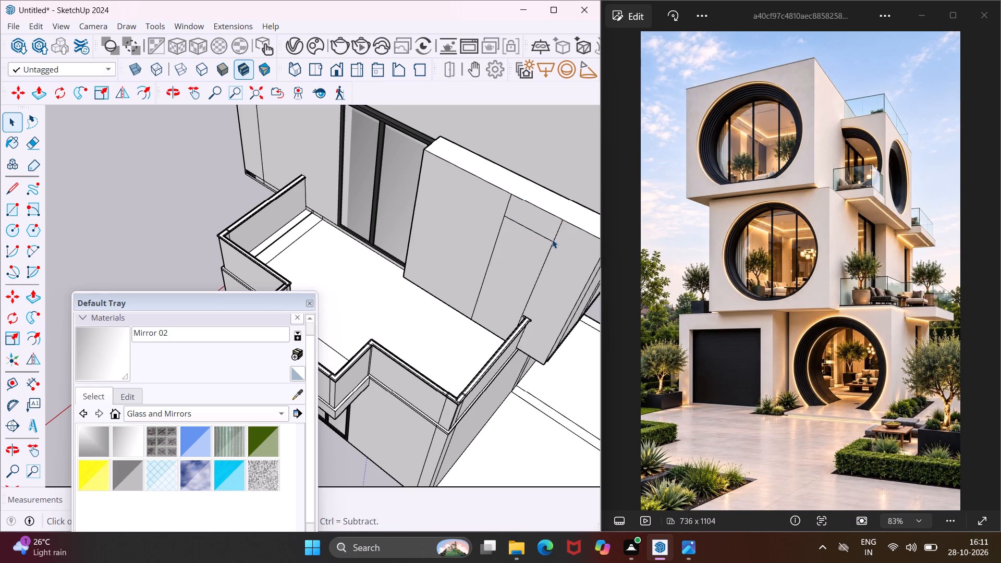
key("e")
left_click(505, 209)
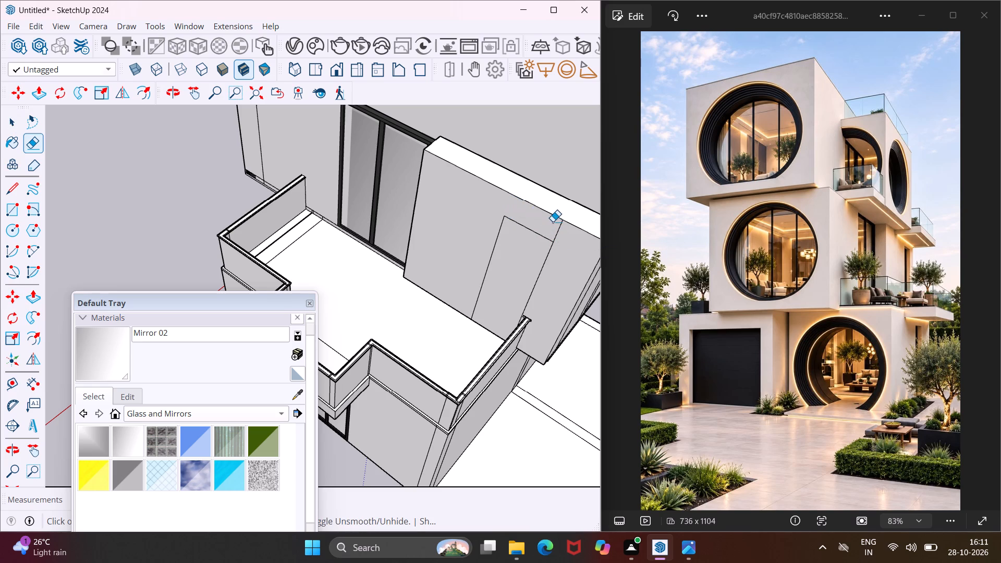
left_click(559, 230)
key("Escape")
key("space")
Copy the door outline's face off the wall to the open space outside the building.
left_click(527, 251)
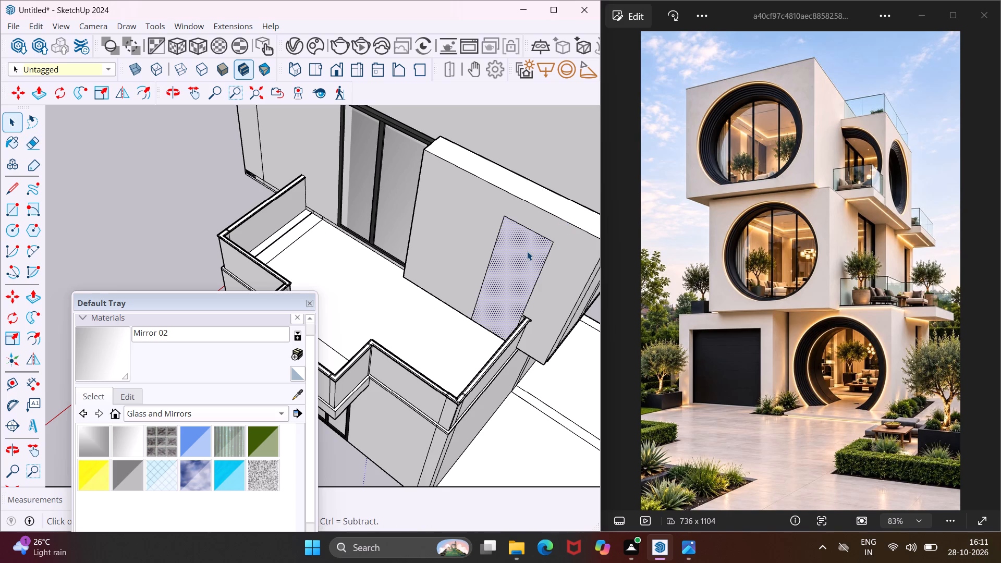
key("m")
left_click(527, 251)
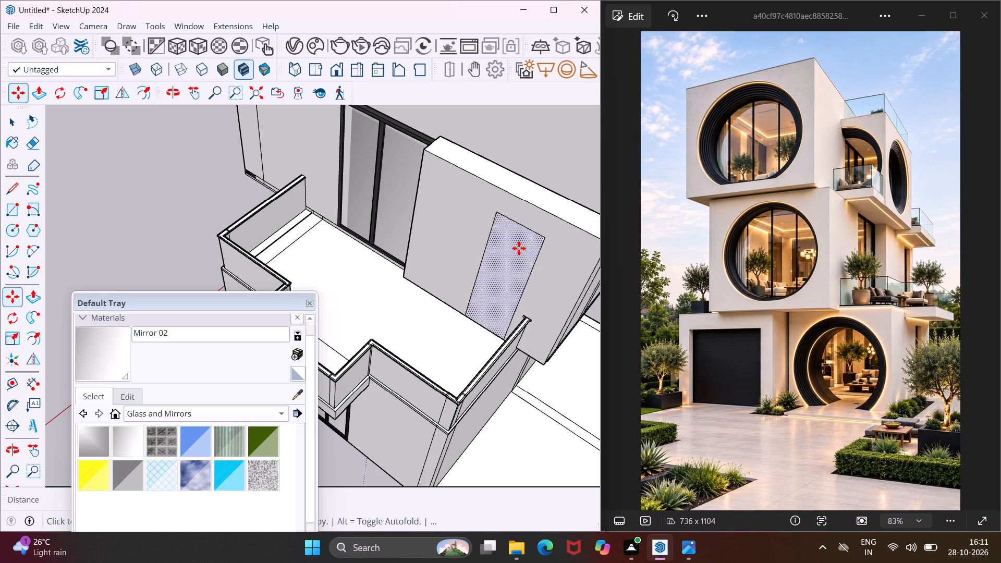
scroll(519, 248, "down", 12)
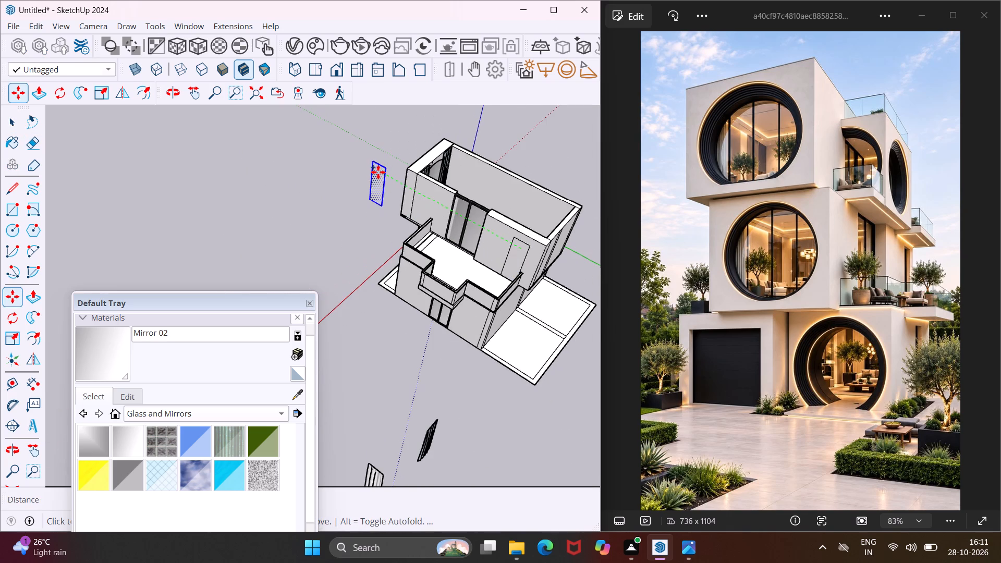
left_click(376, 171)
key("Escape")
key("space")
Push/Pull the door outline's face on the wall inward to recess it into the wall.
scroll(516, 250, "up", 4)
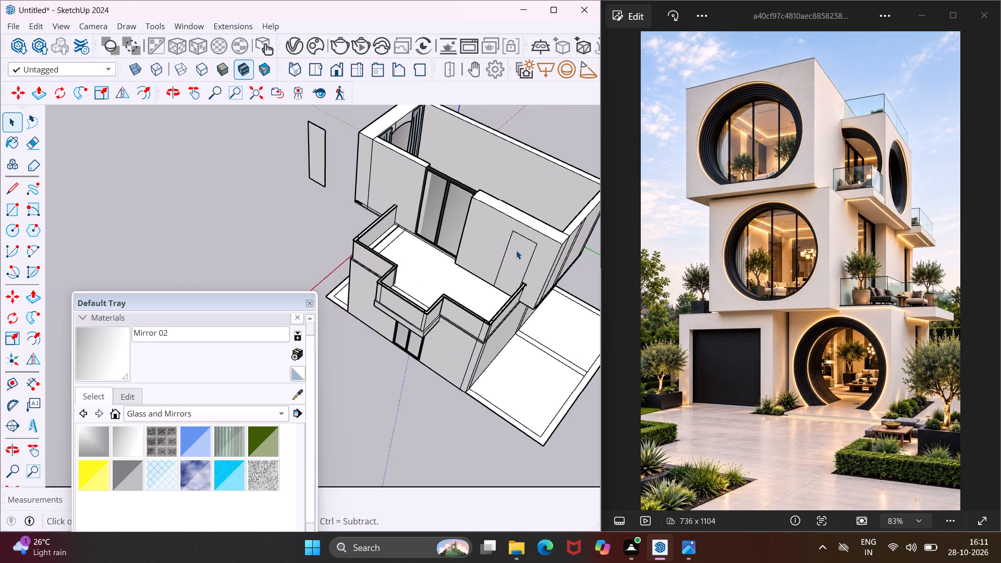
scroll(516, 250, "up", 3)
left_click(527, 250)
key("p")
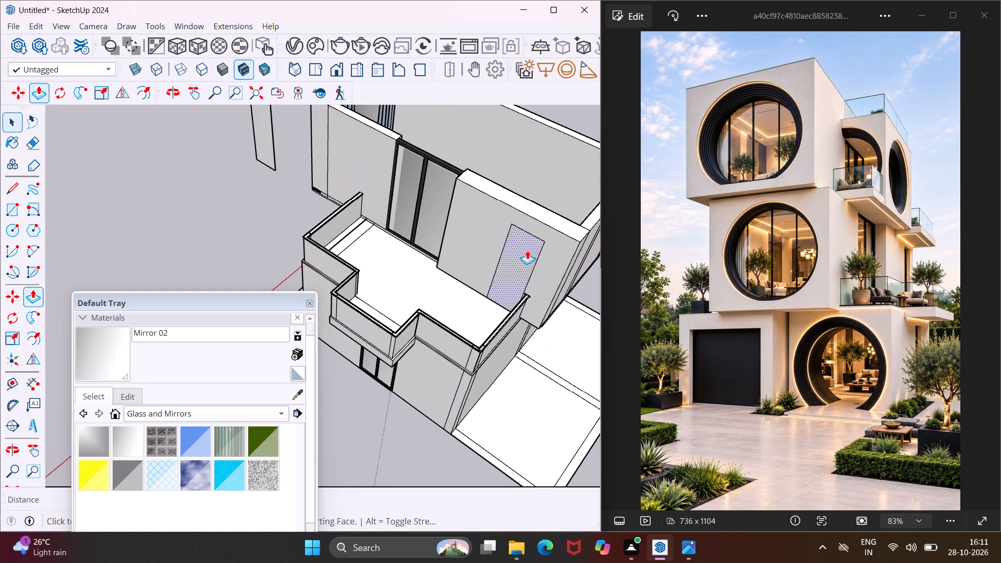
left_click(527, 250)
scroll(526, 250, "up", 9)
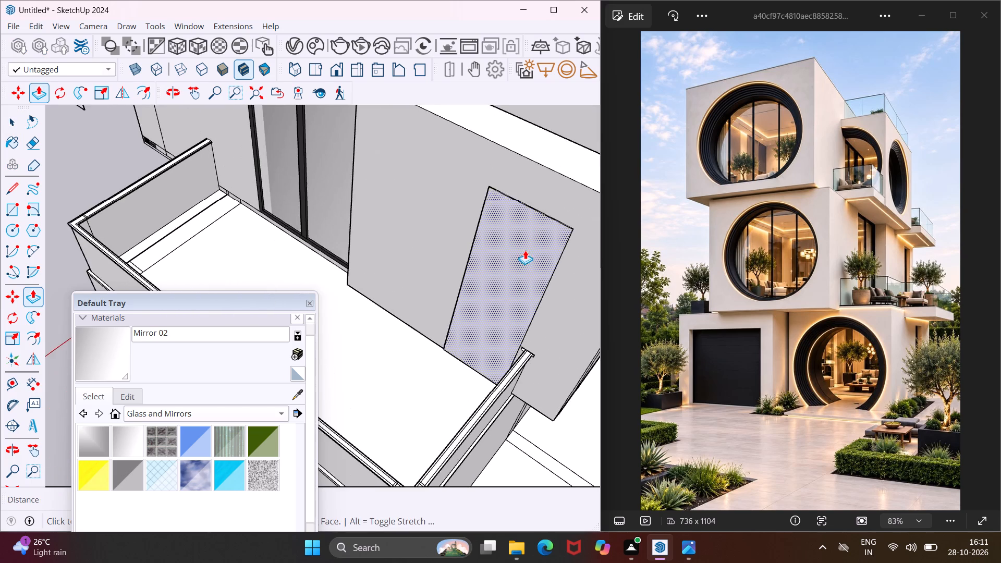
middle_click_drag(521, 251, 551, 203)
scroll(538, 226, "up", 1)
scroll(542, 207, "down", 5)
middle_click_drag(523, 224, 381, 320)
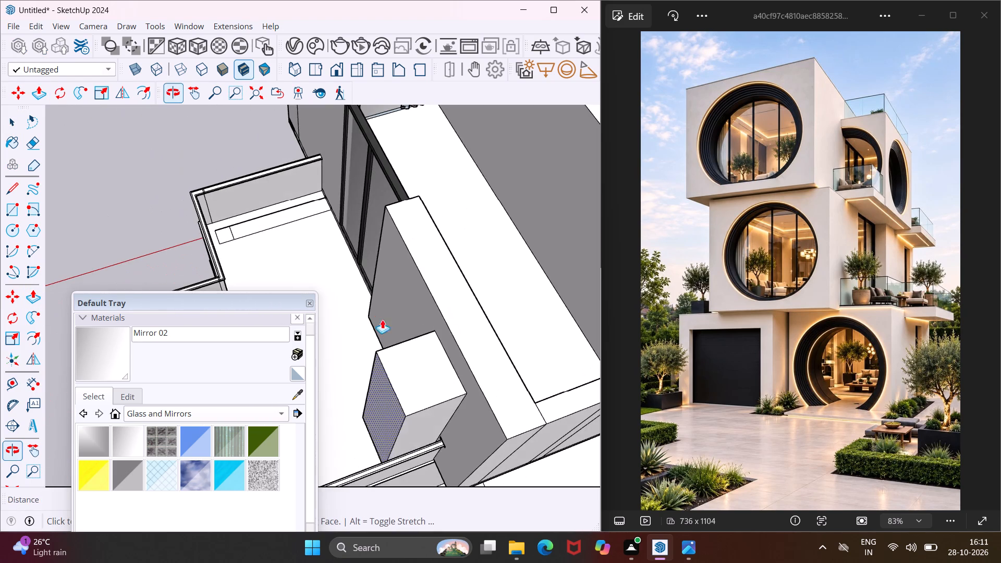
left_click(490, 318)
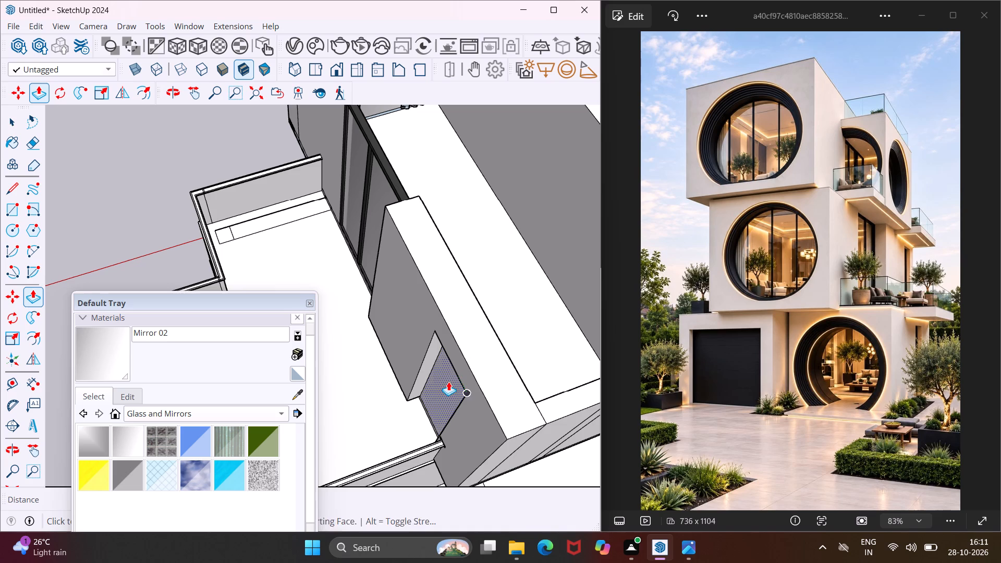
key("Escape")
key("space")
Push/Pull the recessed face through the remaining wall thickness to cut the door opening.
middle_click_drag(442, 385, 512, 309)
left_click(483, 301)
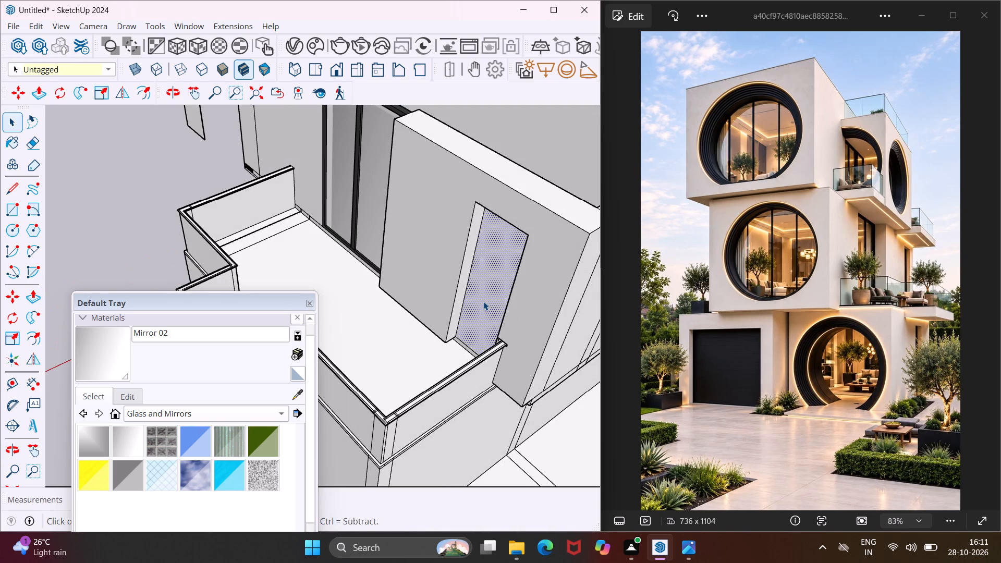
key("p")
left_click(483, 301)
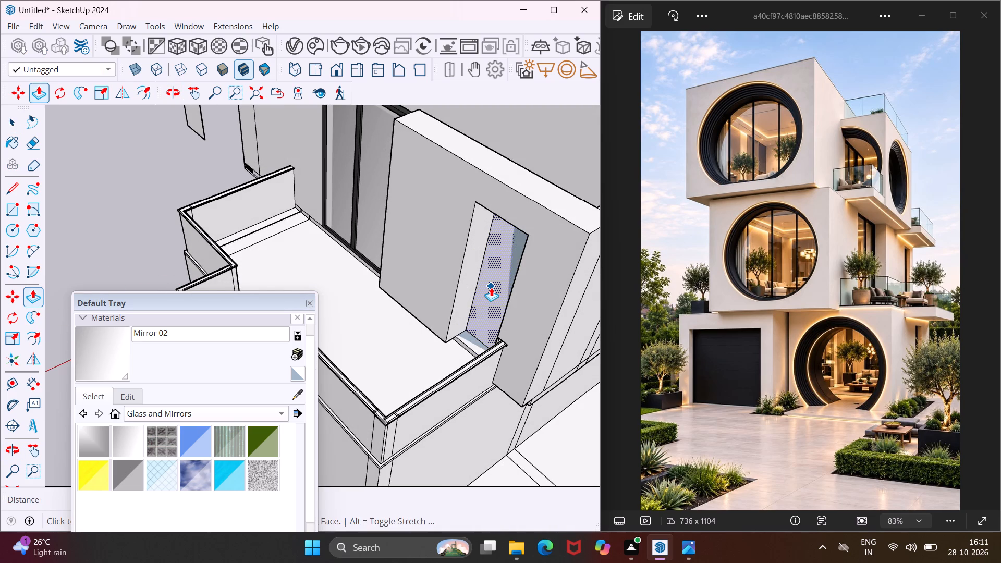
middle_click_drag(491, 287, 415, 346)
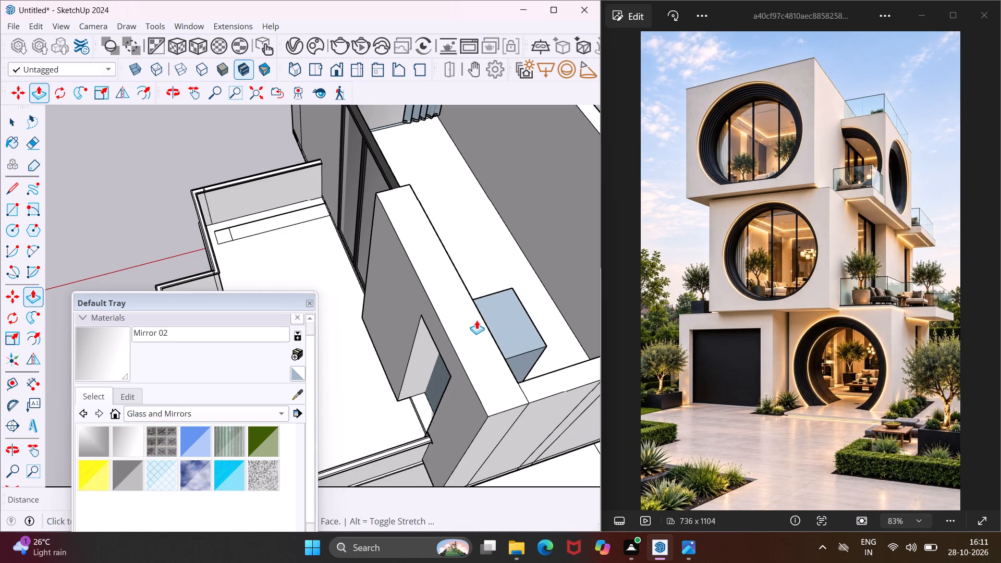
left_click(486, 333)
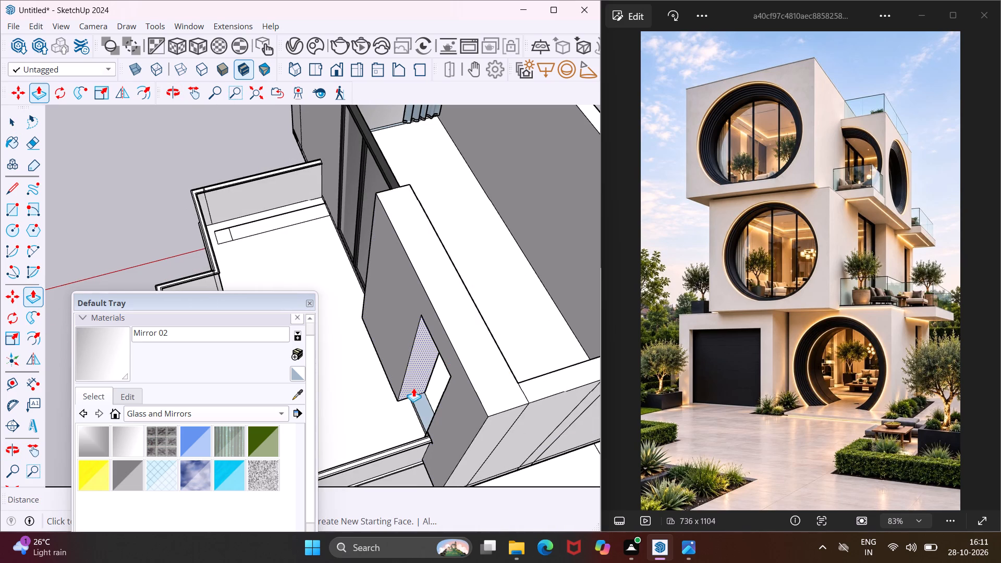
key("Escape")
key("space")
Examine the floor strip and its thin edge face at the threshold of the new door opening.
scroll(415, 402, "up", 9)
middle_click_drag(415, 402, 478, 365)
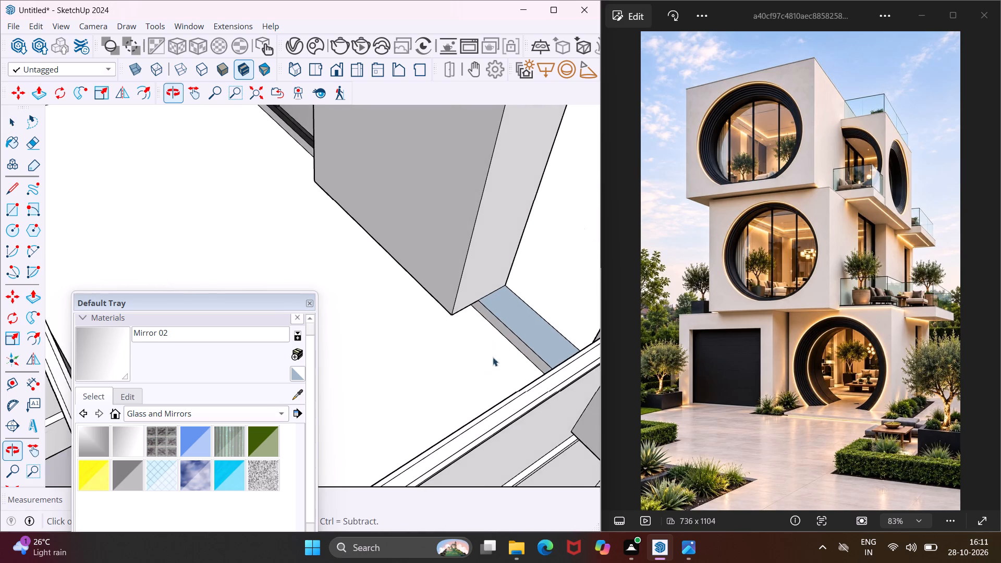
scroll(517, 338, "up", 4)
left_click(520, 336)
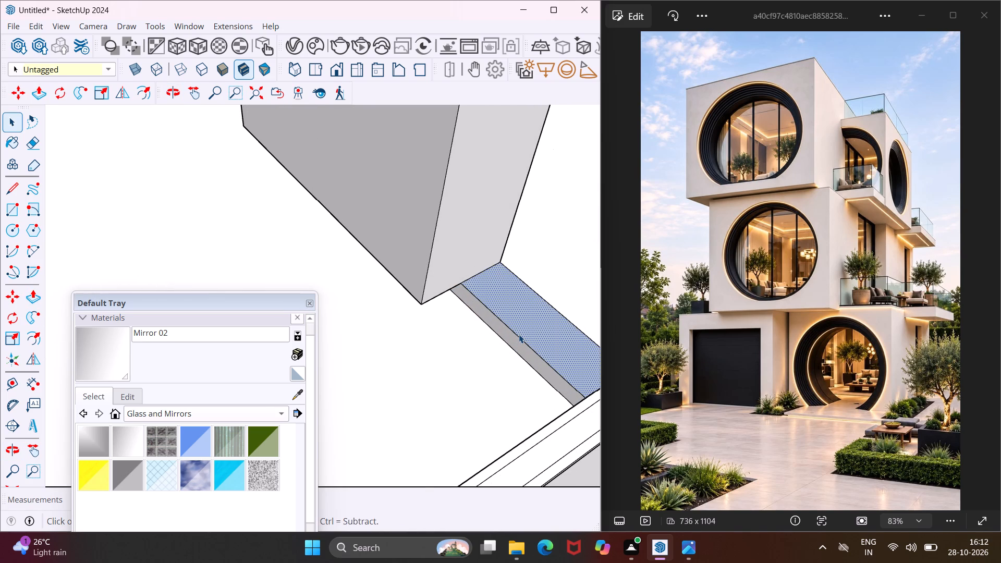
middle_click_drag(508, 346, 469, 372)
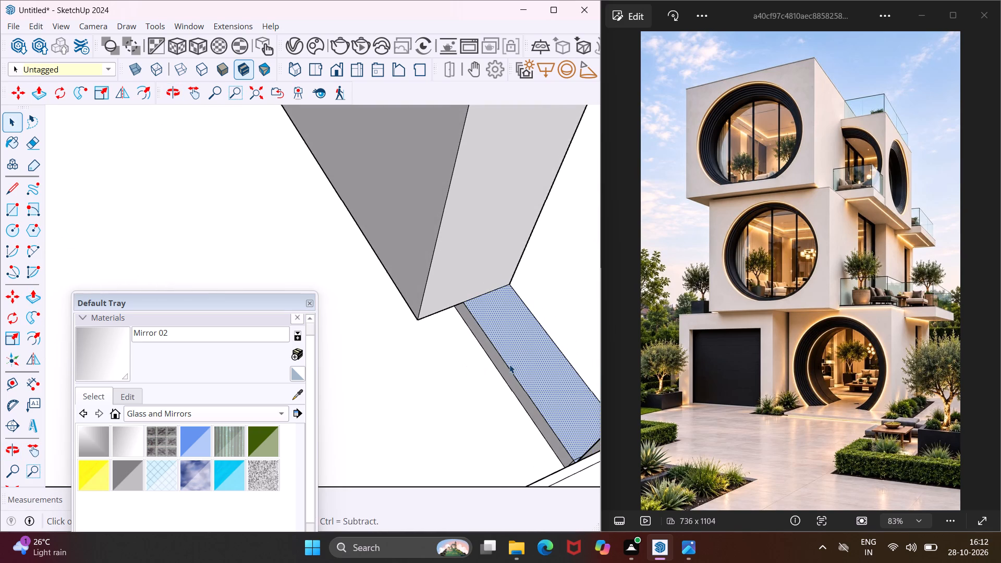
scroll(510, 364, "up", 3)
left_click(502, 376)
scroll(508, 370, "up", 4)
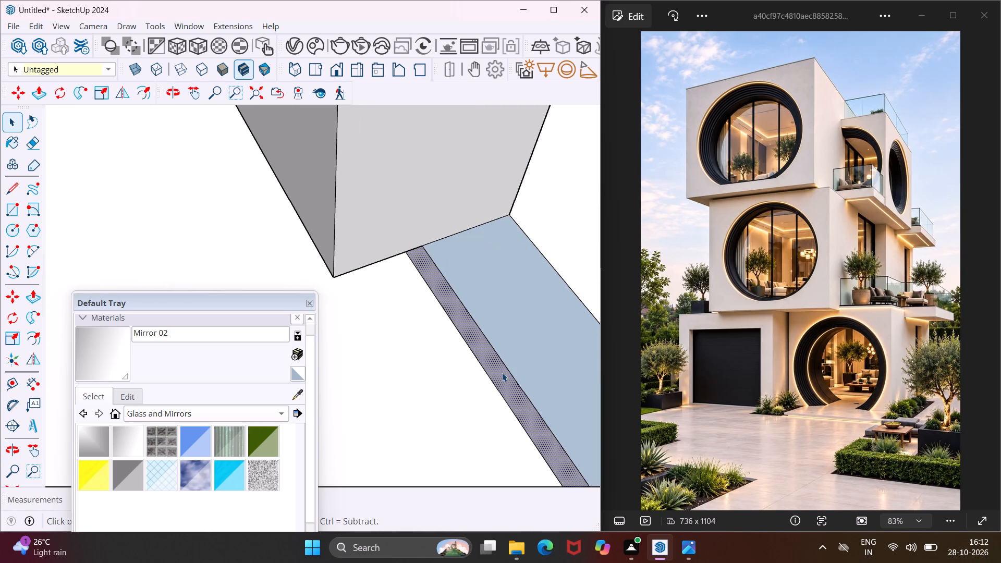
left_click(502, 373)
scroll(512, 328, "down", 12)
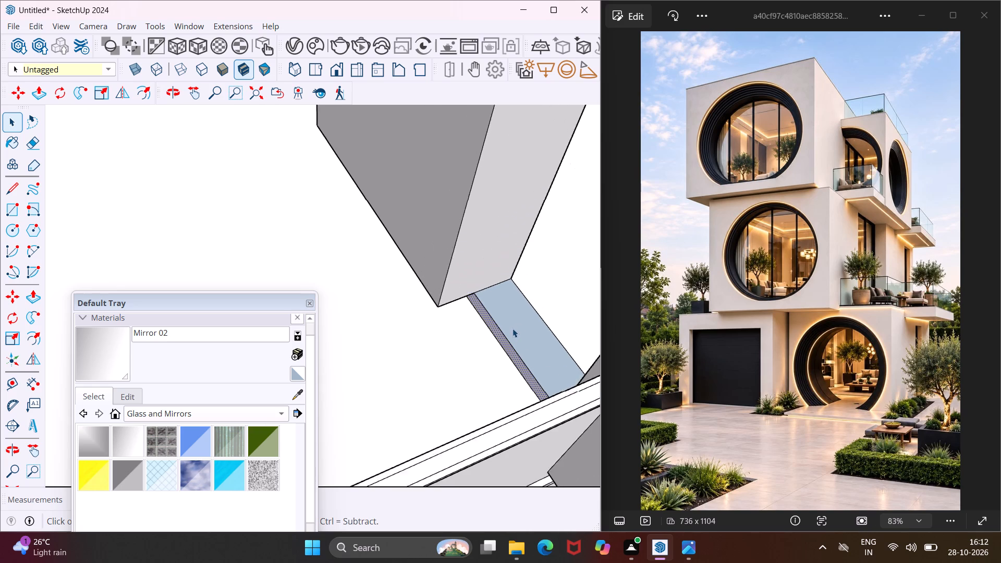
scroll(512, 328, "down", 4)
middle_click_drag(512, 328, 603, 345)
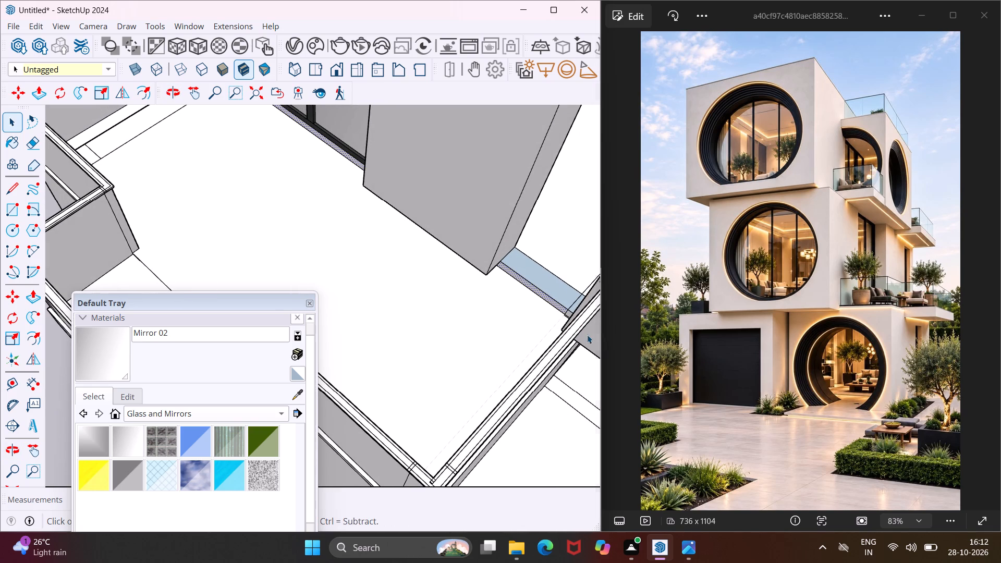
scroll(355, 284, "down", 4)
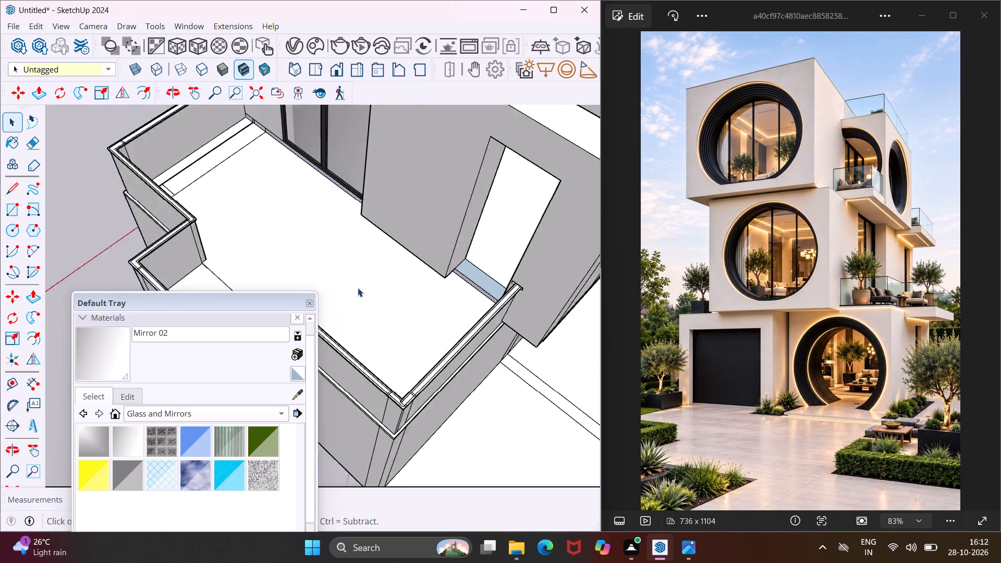
Push/Pull the copied door face standing outside the building slightly outward to form a thin door panel.
scroll(358, 288, "down", 16)
scroll(290, 202, "up", 17)
middle_click_drag(287, 203, 291, 148)
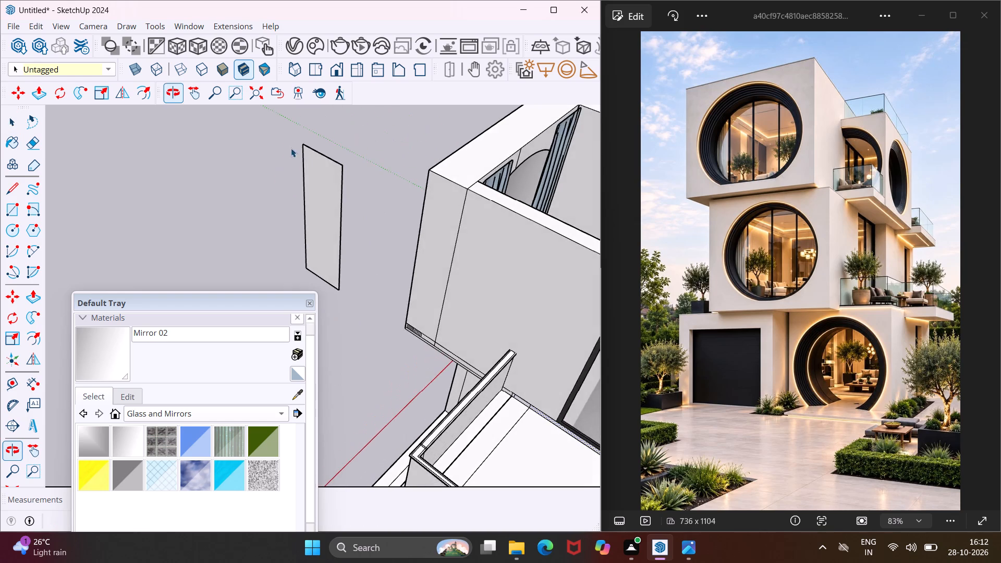
scroll(299, 179, "up", 9)
scroll(344, 200, "down", 4)
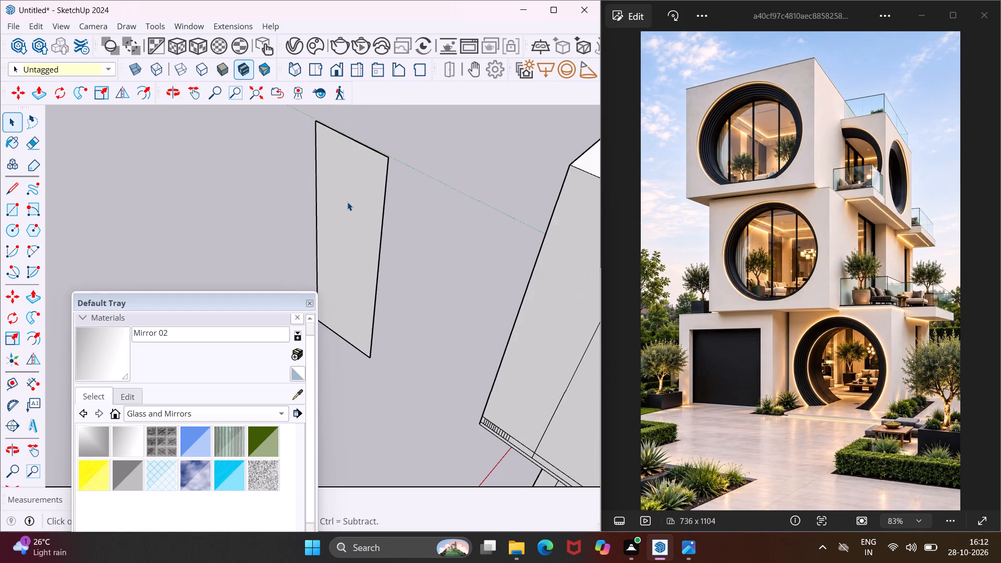
left_click(347, 202)
key("p")
left_click(347, 202)
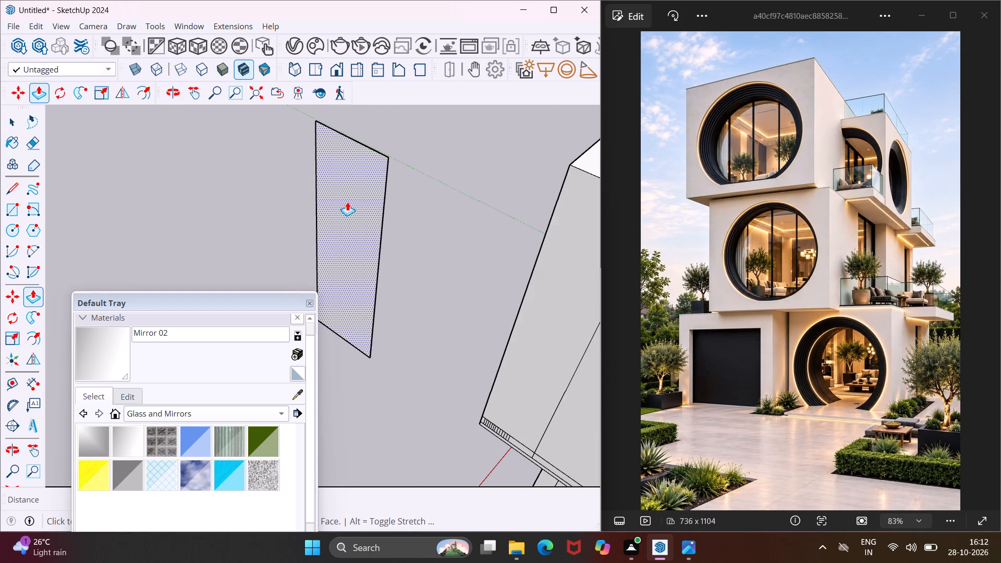
left_click(345, 205)
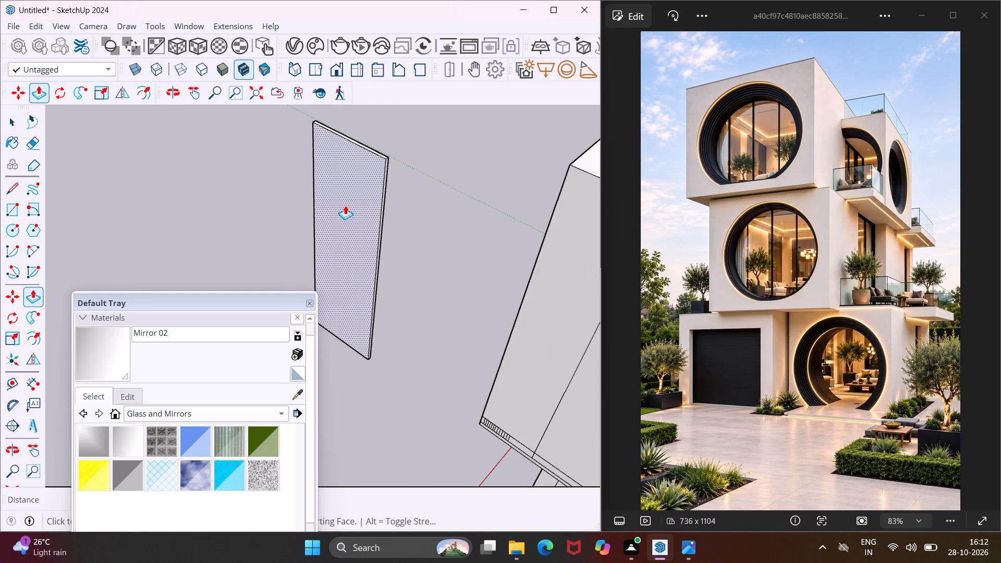
key("Escape")
key("space")
Offset the door panel's front face outline slightly inward to mark out a narrow frame border.
scroll(345, 205, "up", 3)
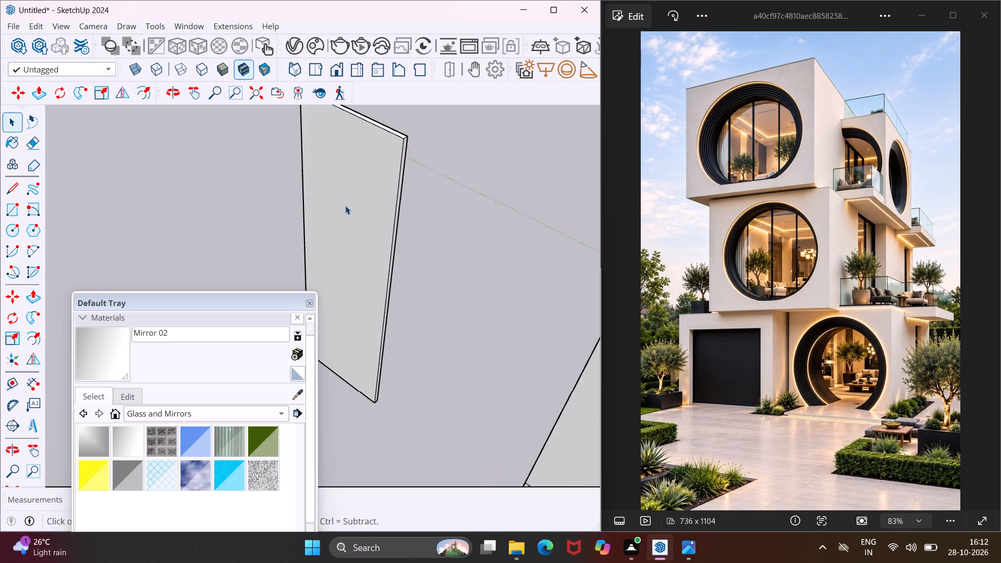
scroll(357, 198, "up", 1)
scroll(358, 196, "down", 5)
left_click(358, 196)
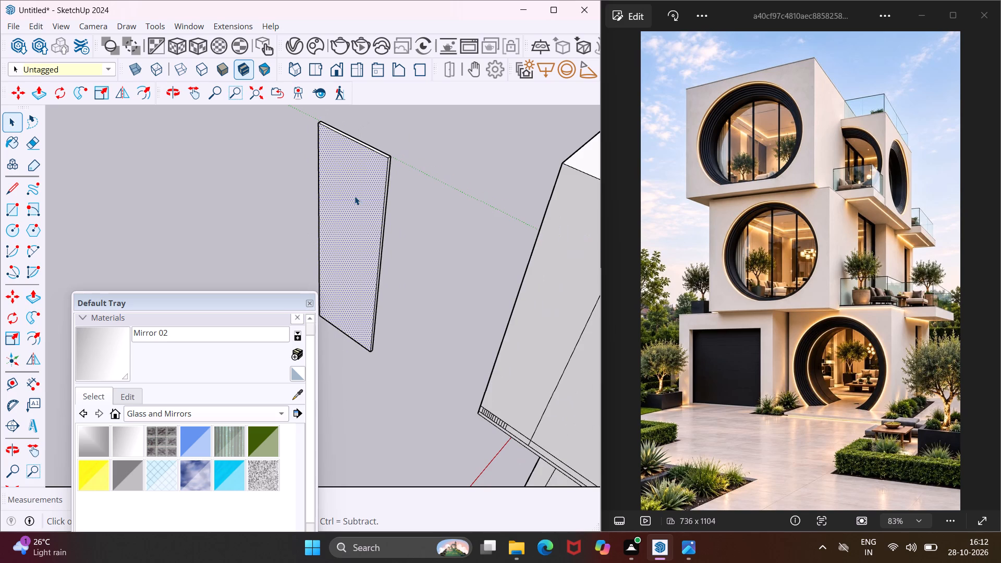
left_click(28, 336)
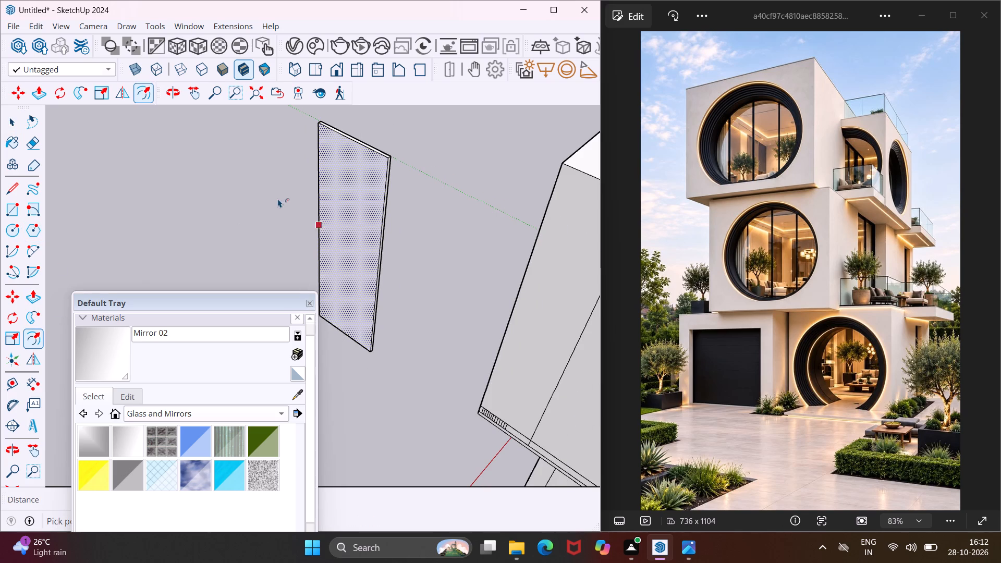
scroll(291, 188, "up", 6)
left_click(346, 195)
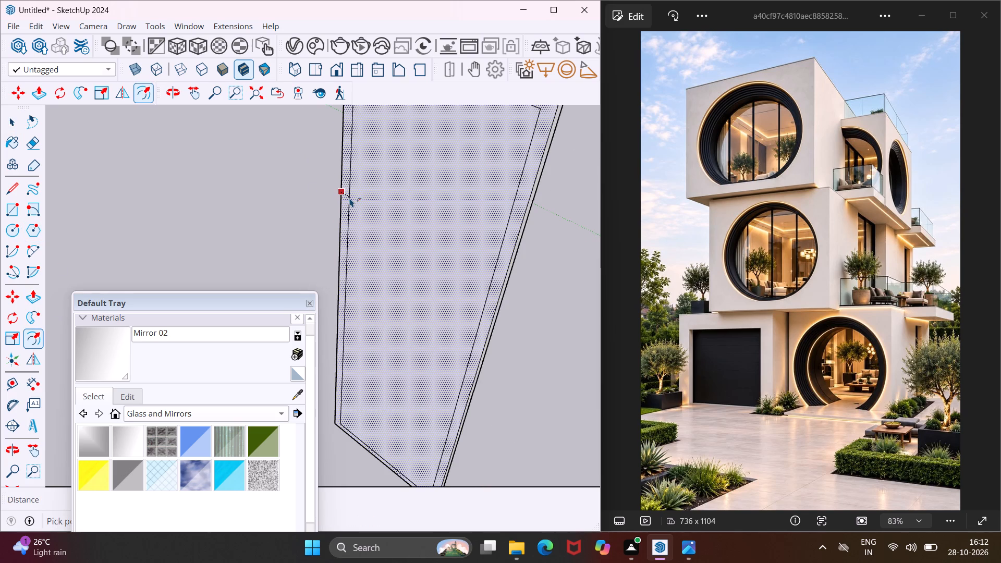
left_click(350, 198)
key("Escape")
key("space")
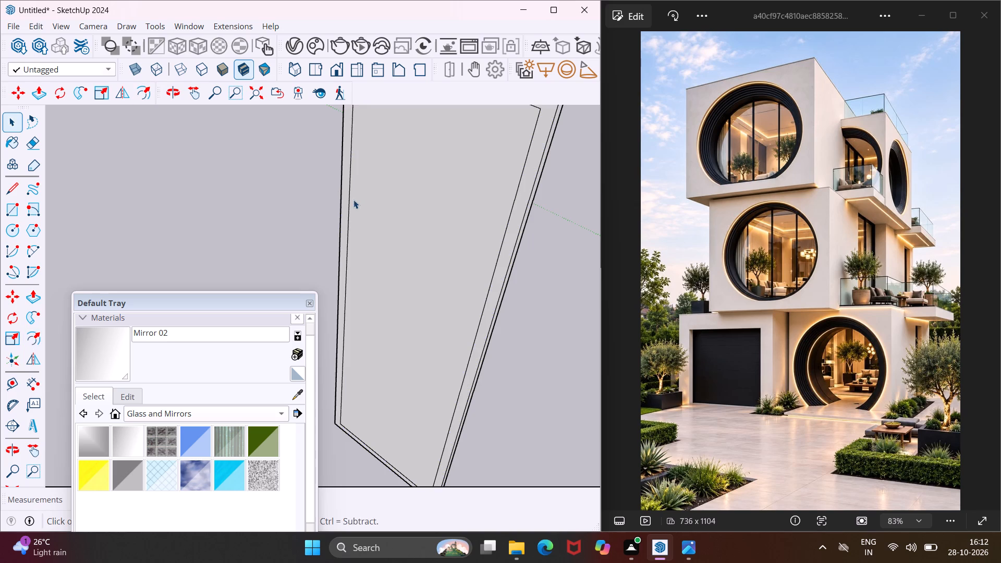
Push/Pull the narrow border on the door panel slightly outward to raise the frame around the inner pane.
scroll(382, 206, "down", 5)
scroll(456, 152, "up", 7)
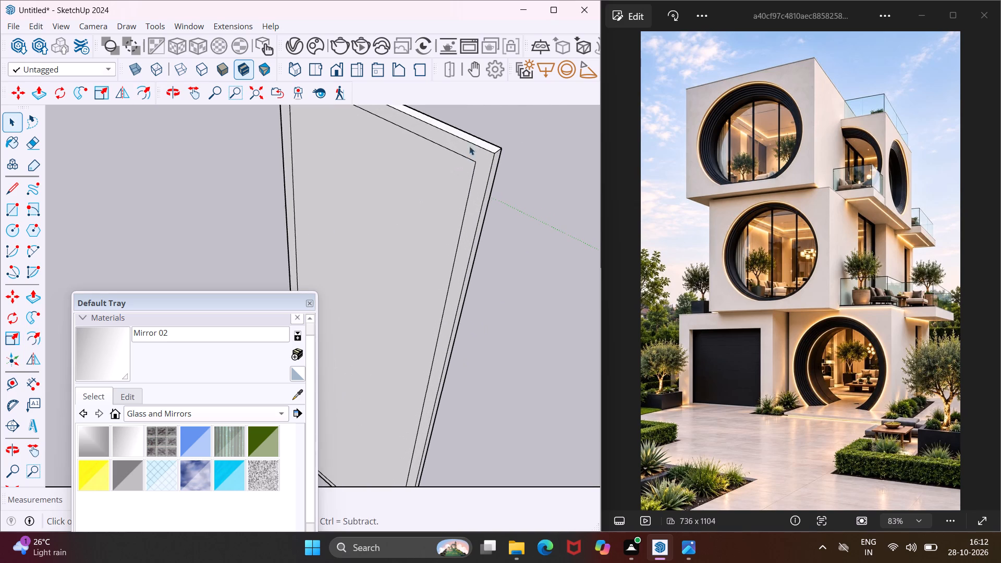
left_click(481, 155)
key("p")
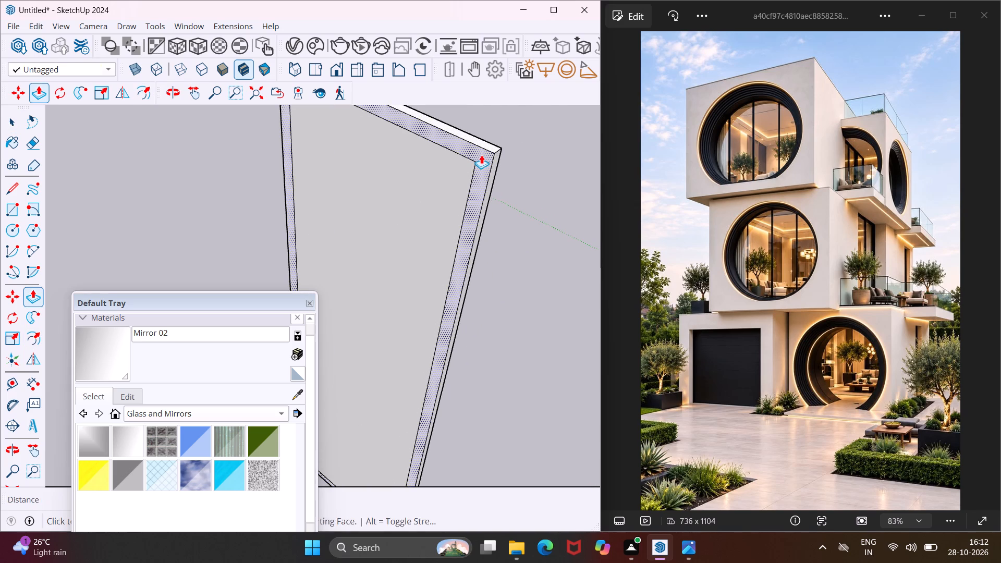
left_click(481, 155)
left_click(481, 161)
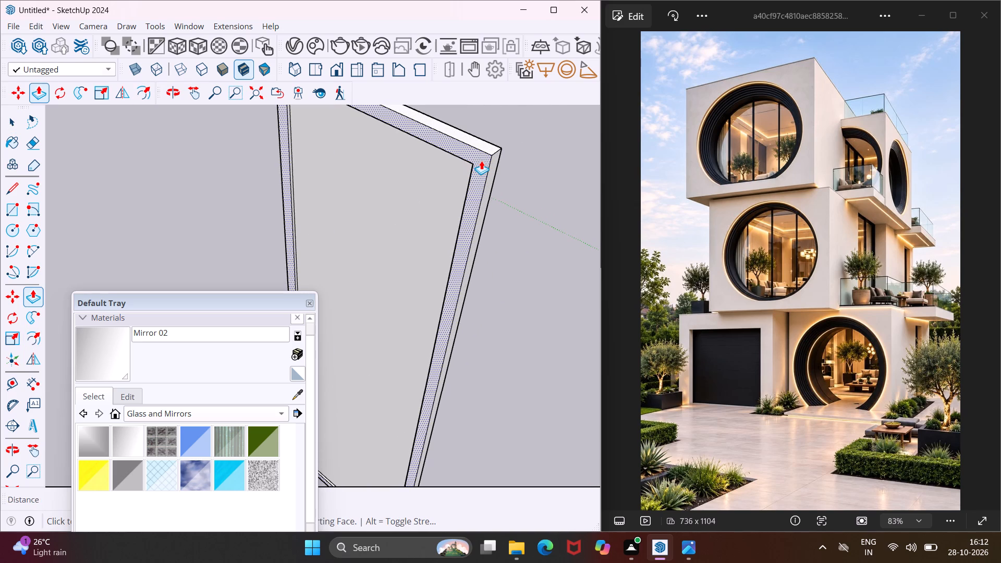
key("Escape")
key("space")
Paint the door panel's inner pane and its back face with the Mirror 02 material.
left_click(122, 352)
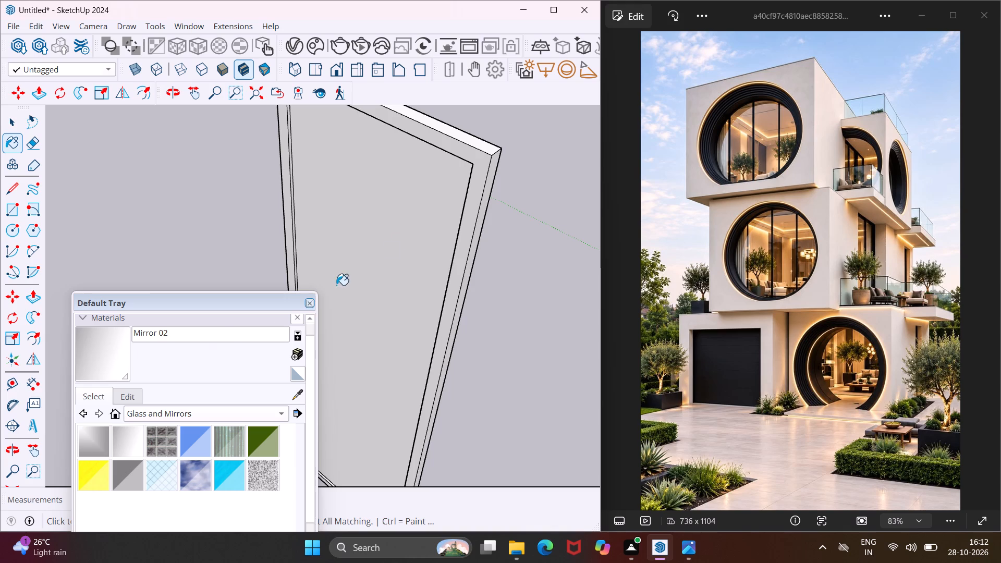
left_click(404, 243)
middle_click_drag(424, 256, 215, 255)
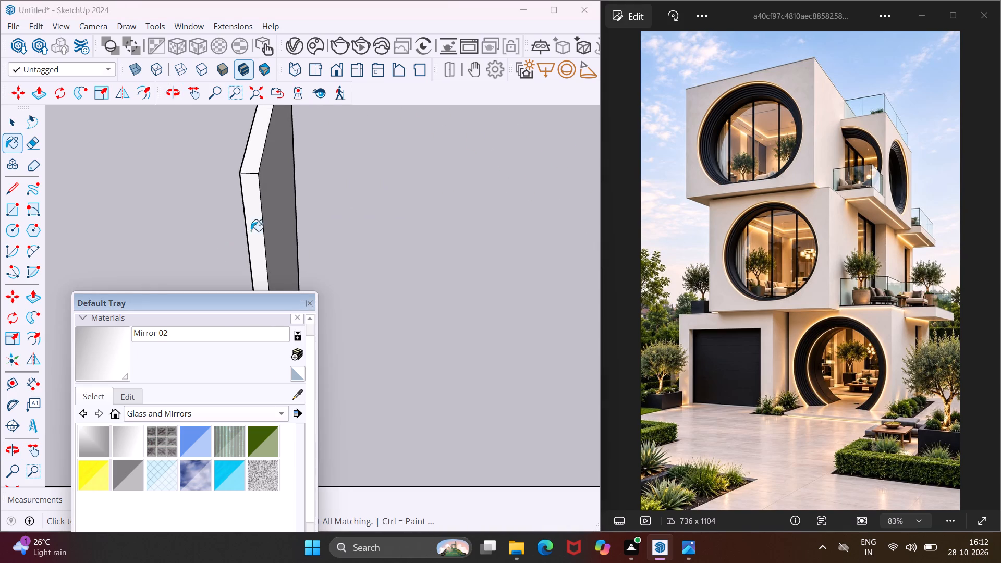
left_click(275, 215)
scroll(266, 219, "up", 1)
middle_click_drag(369, 229, 518, 204)
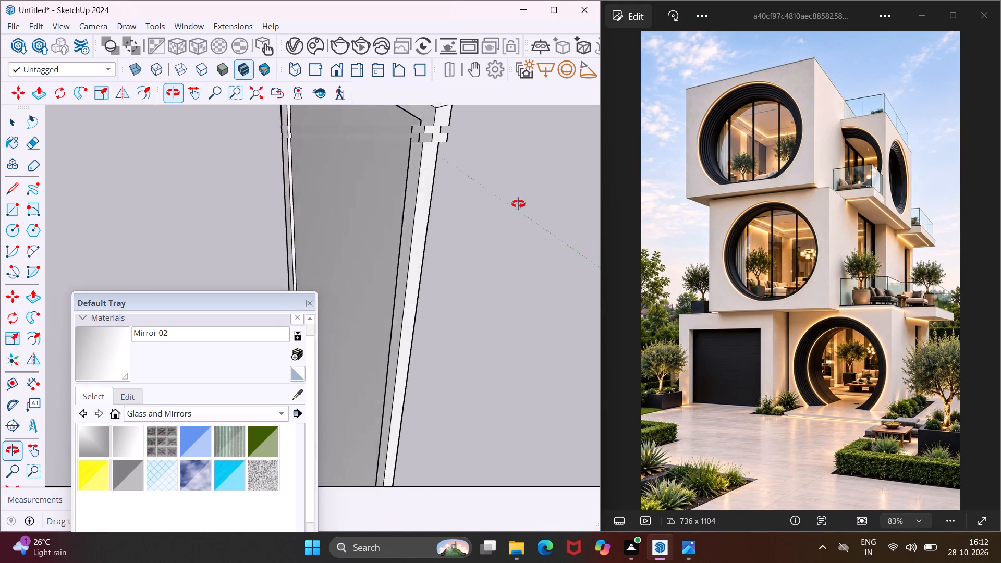
middle_click_drag(518, 204, 555, 198)
key("Escape")
key("space")
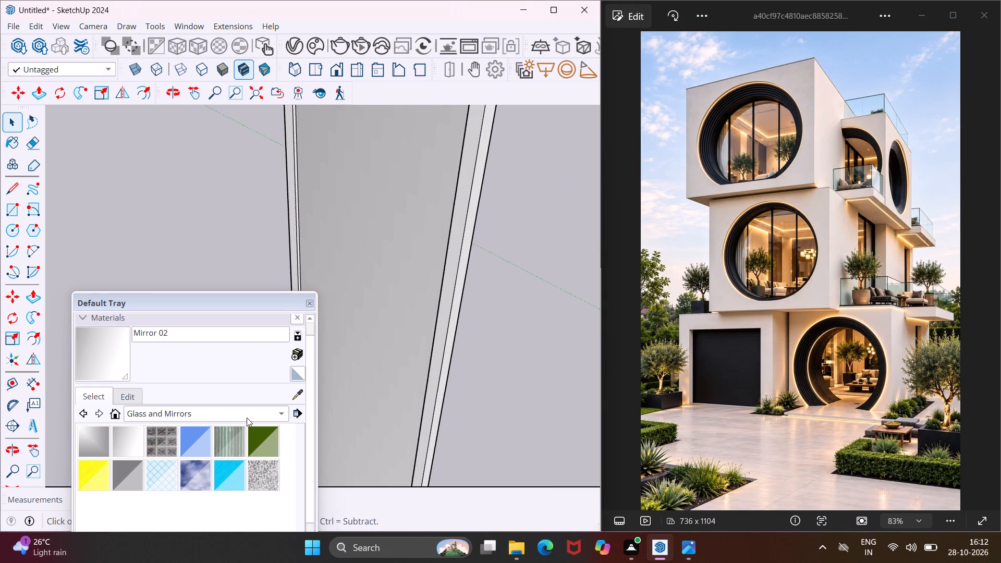
Paint the door frame's front border, outer side and top edge with Color M07 from the Colors collection.
left_click(250, 415)
left_click(168, 385)
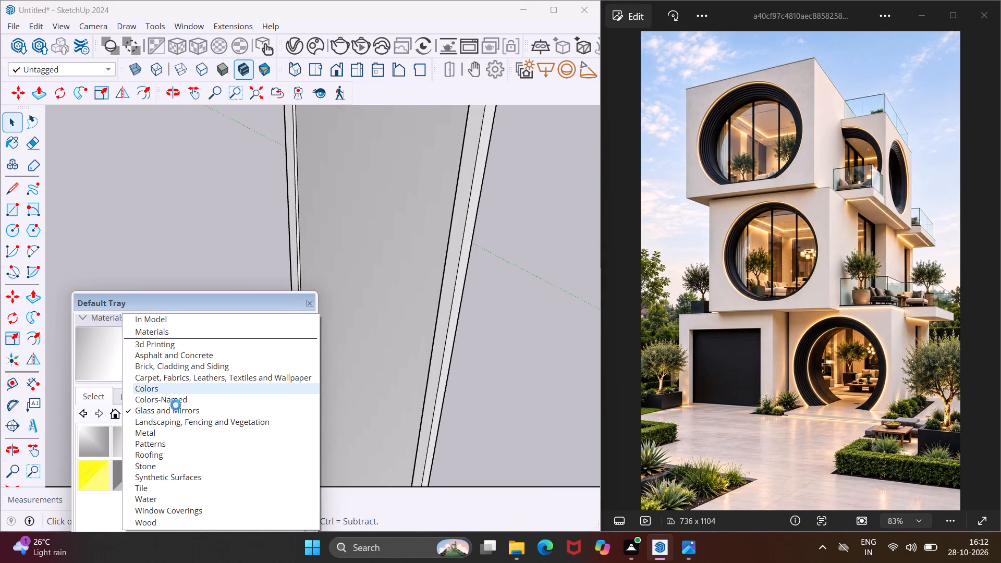
scroll(176, 414, "down", 15)
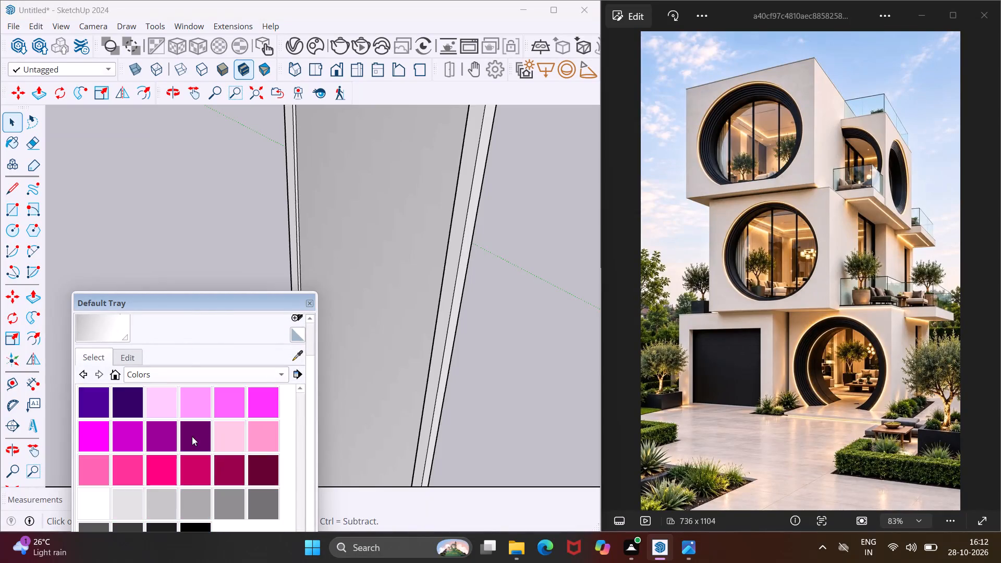
scroll(192, 436, "down", 5)
left_click(136, 407)
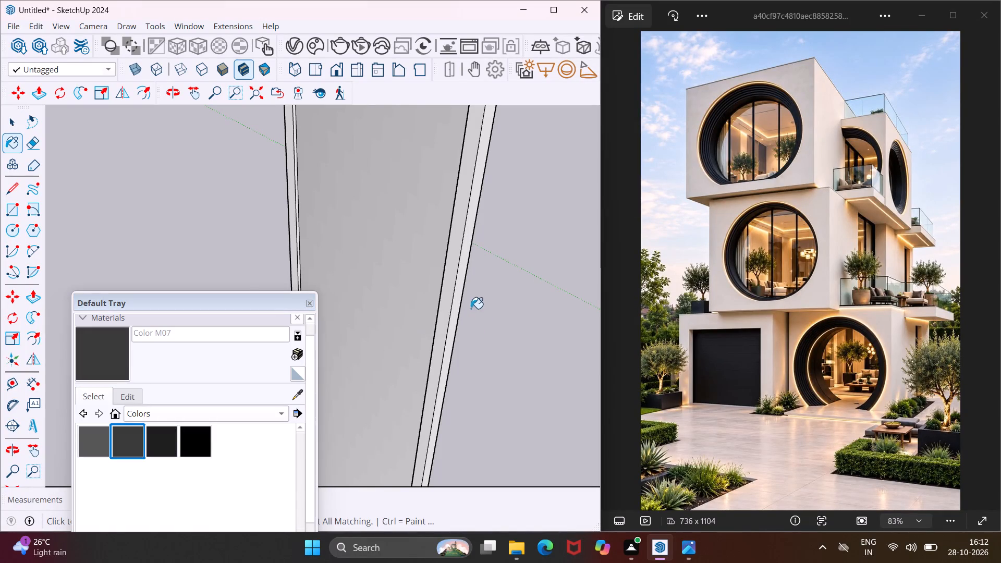
scroll(459, 299, "up", 4)
left_click(445, 292)
left_click(461, 294)
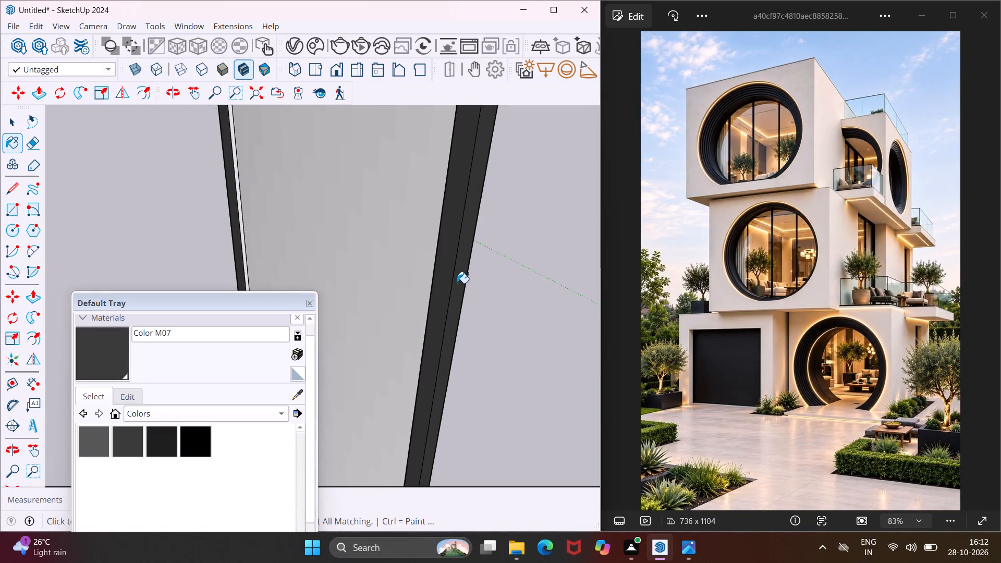
middle_click_drag(457, 283, 487, 353)
scroll(488, 331, "down", 7)
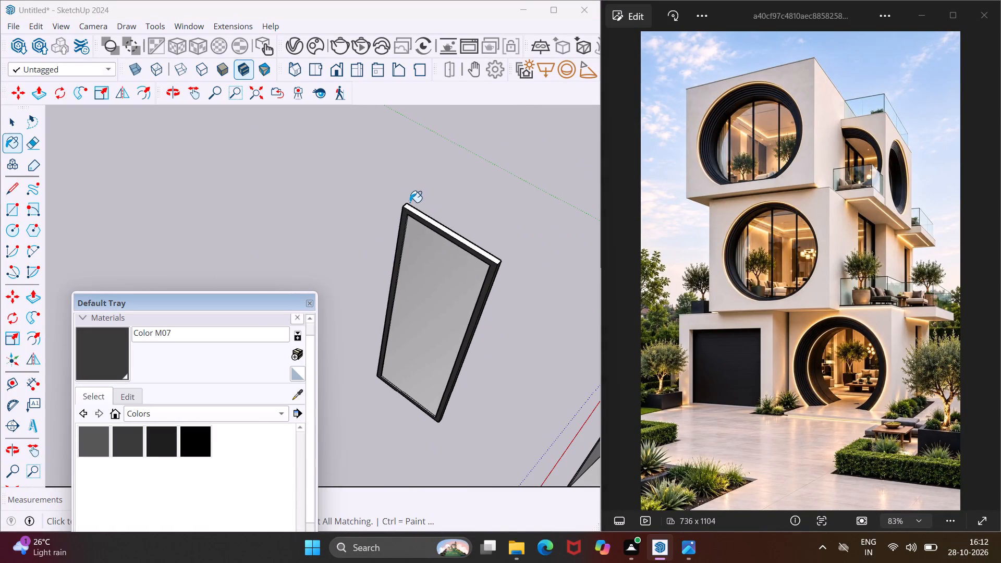
scroll(408, 201, "up", 7)
left_click(410, 210)
middle_click_drag(417, 235, 408, 229)
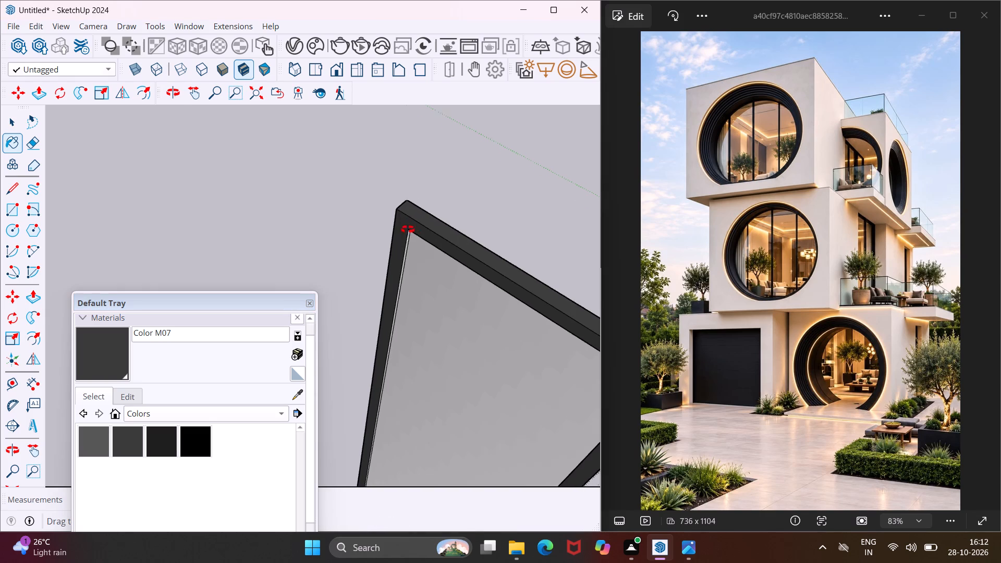
Paint the inner side and top reveal faces of the tall rectangular window frame with Color M07.
middle_click_drag(408, 229, 395, 107)
scroll(409, 268, "up", 7)
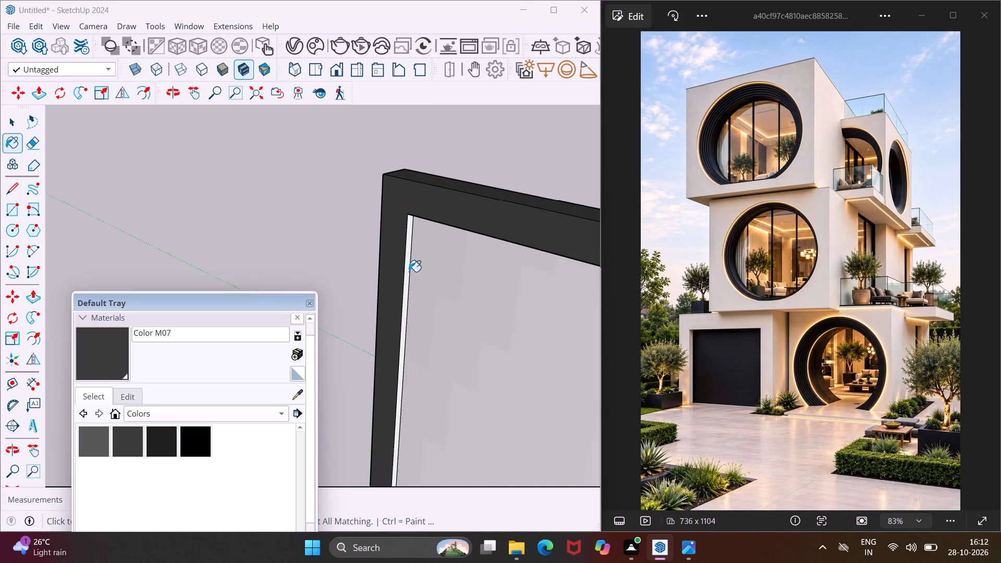
left_click(406, 266)
middle_click_drag(405, 264, 437, 80)
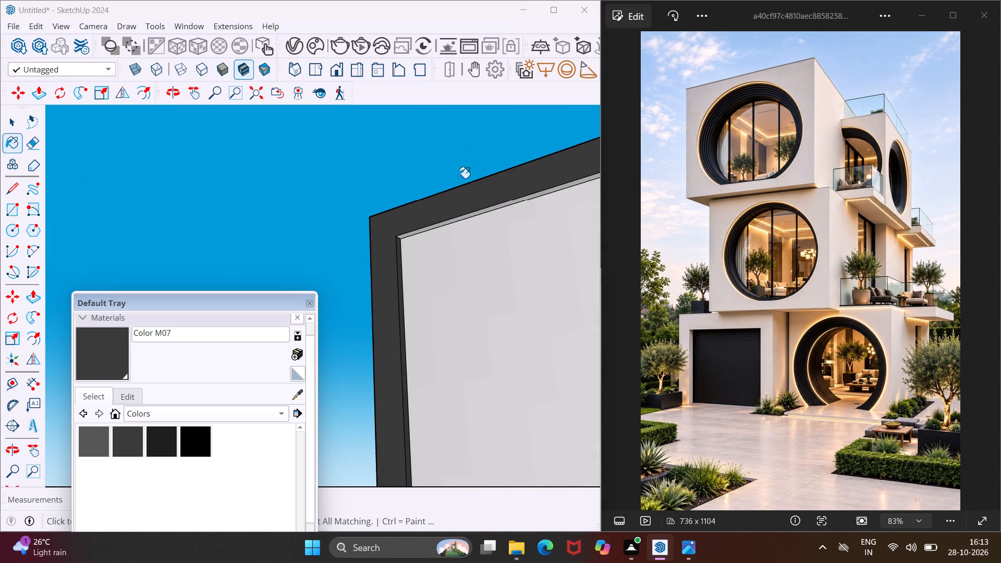
scroll(468, 213, "up", 6)
left_click(468, 217)
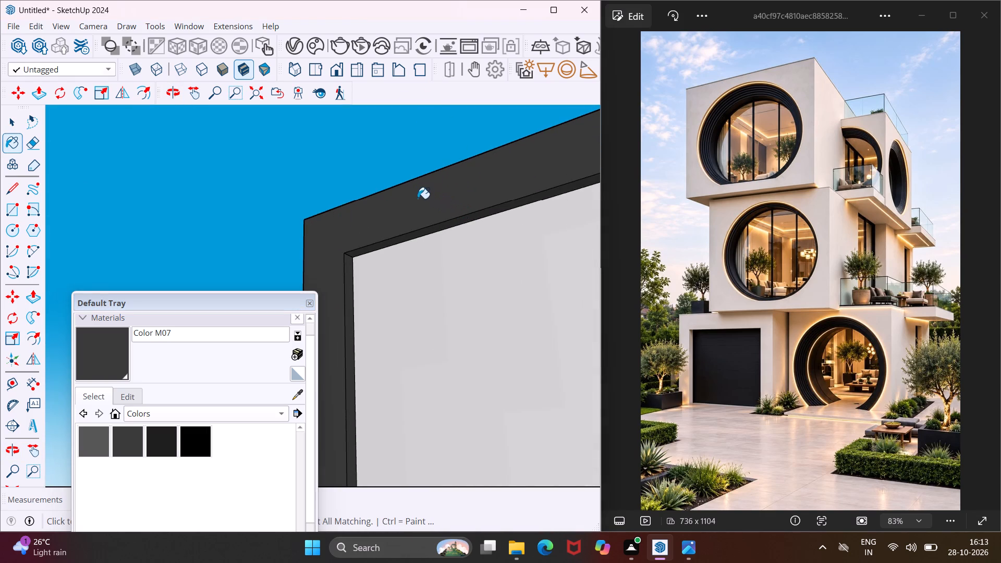
Paint the bottom inner reveal faces of the tall rectangular window frame with Color M07.
scroll(406, 198, "down", 20)
scroll(392, 208, "down", 7)
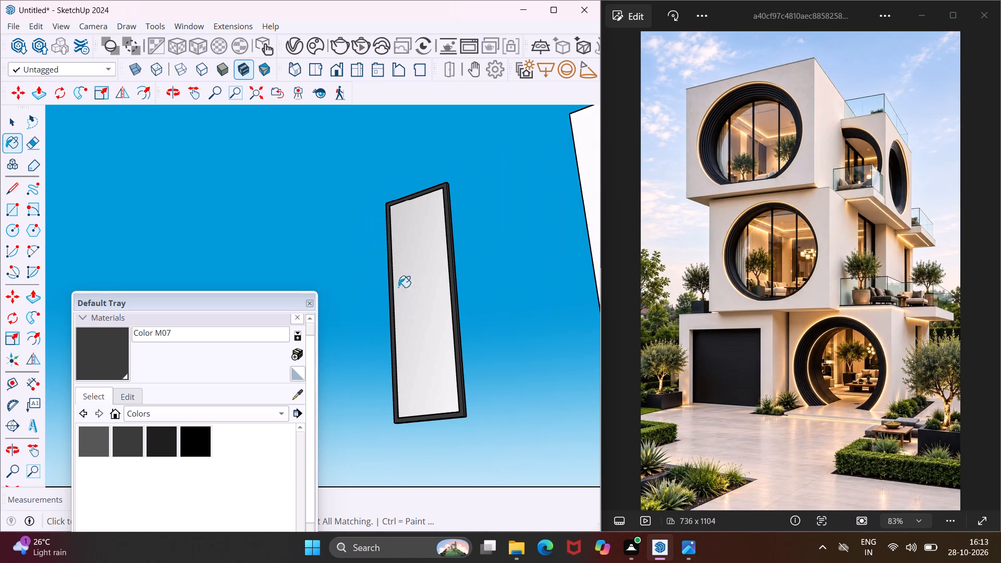
middle_click_drag(426, 374, 504, 535)
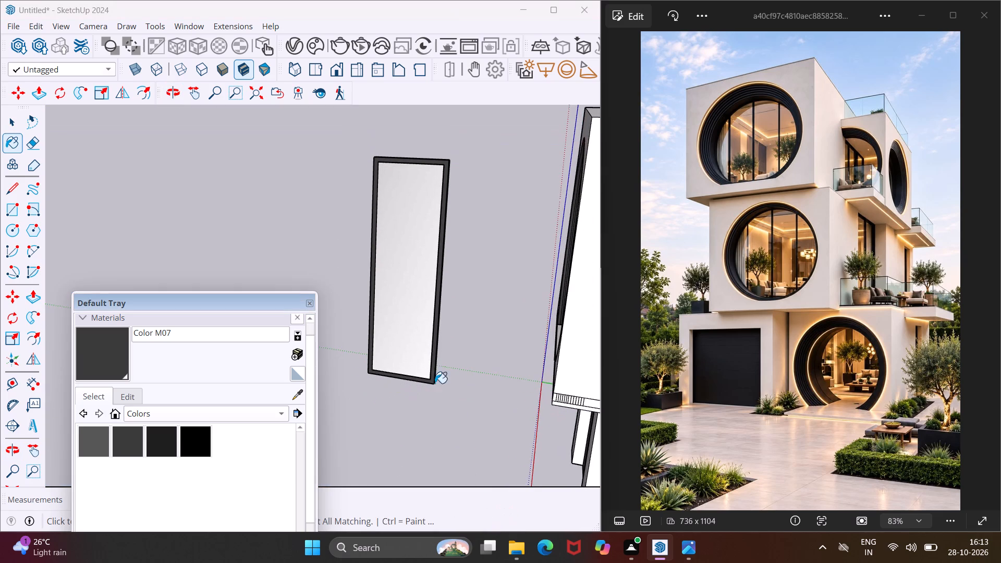
scroll(422, 370, "up", 13)
middle_click_drag(411, 383, 457, 455)
scroll(467, 365, "up", 9)
left_click(459, 368)
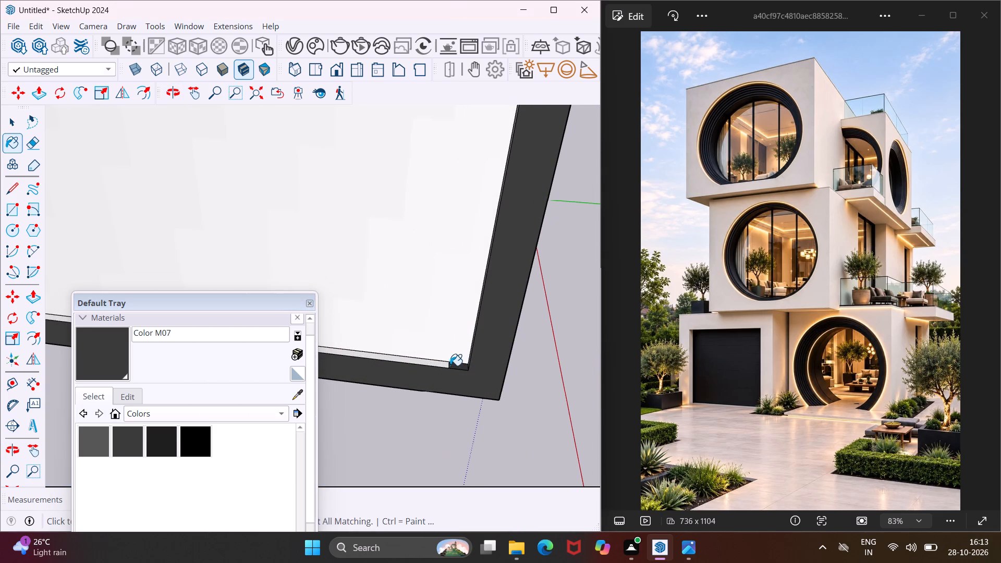
left_click(441, 362)
left_click(442, 364)
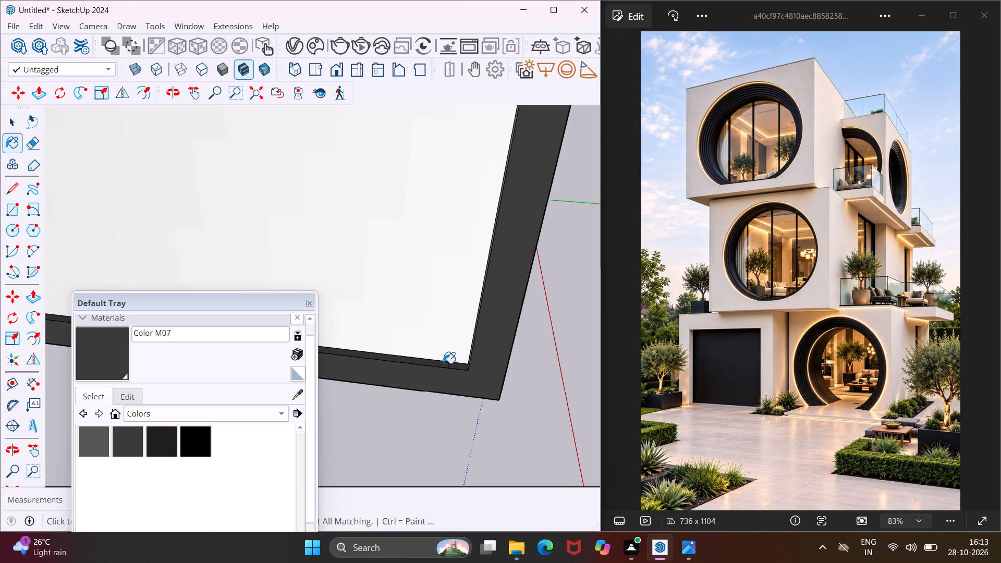
Paint all segments of the tall rectangular frame's underside with Color M07.
scroll(445, 362, "down", 11)
middle_click_drag(431, 369, 444, 211)
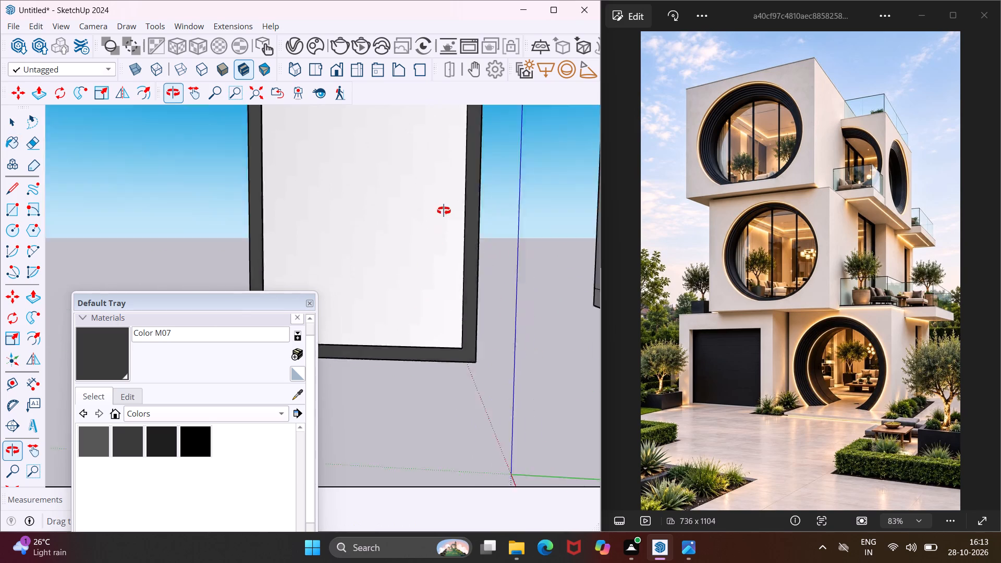
middle_click_drag(444, 211, 462, 126)
scroll(412, 344, "up", 7)
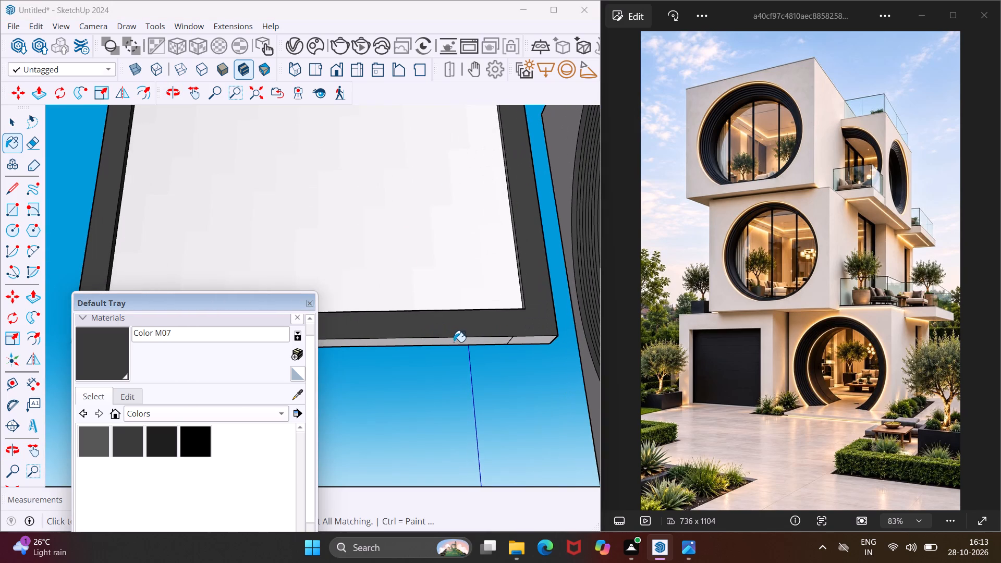
left_click(457, 346)
left_click(524, 341)
left_click(502, 346)
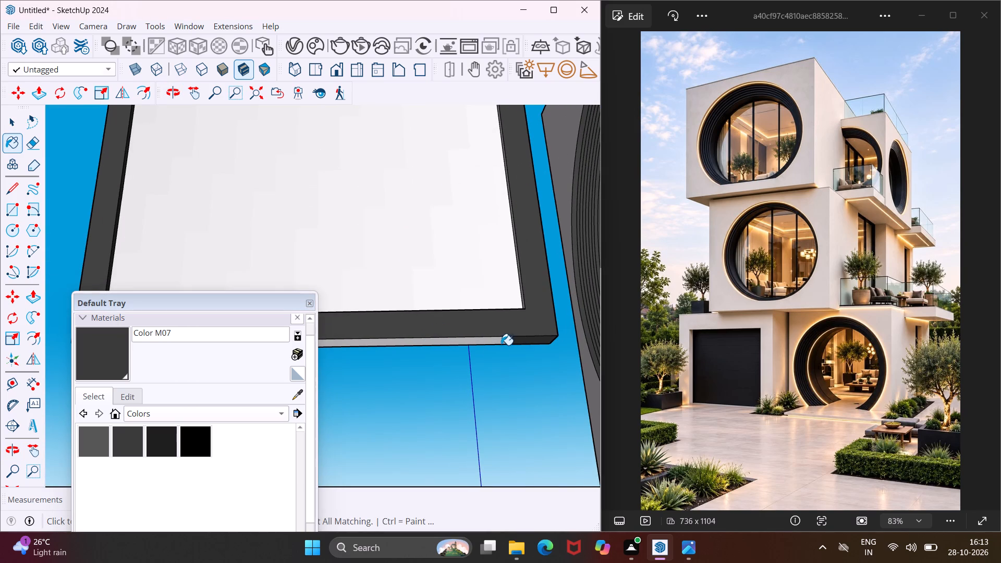
left_click(490, 340)
Paint the remaining inner side reveal and the outer side face of the tall rectangular frame with Color M07.
middle_click_drag(490, 340, 673, 466)
scroll(444, 290, "up", 3)
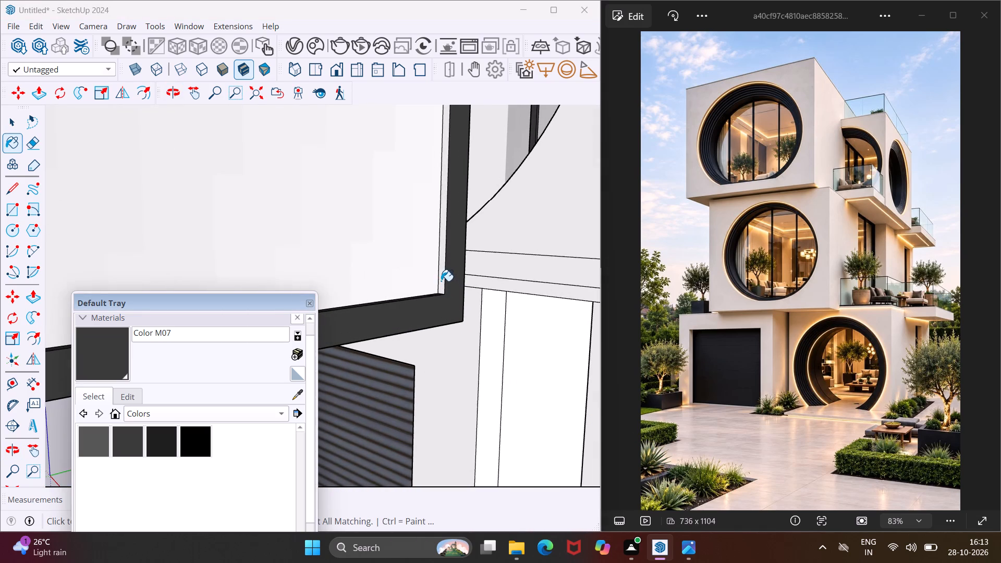
left_click(441, 281)
scroll(453, 254, "down", 13)
scroll(319, 283, "up", 2)
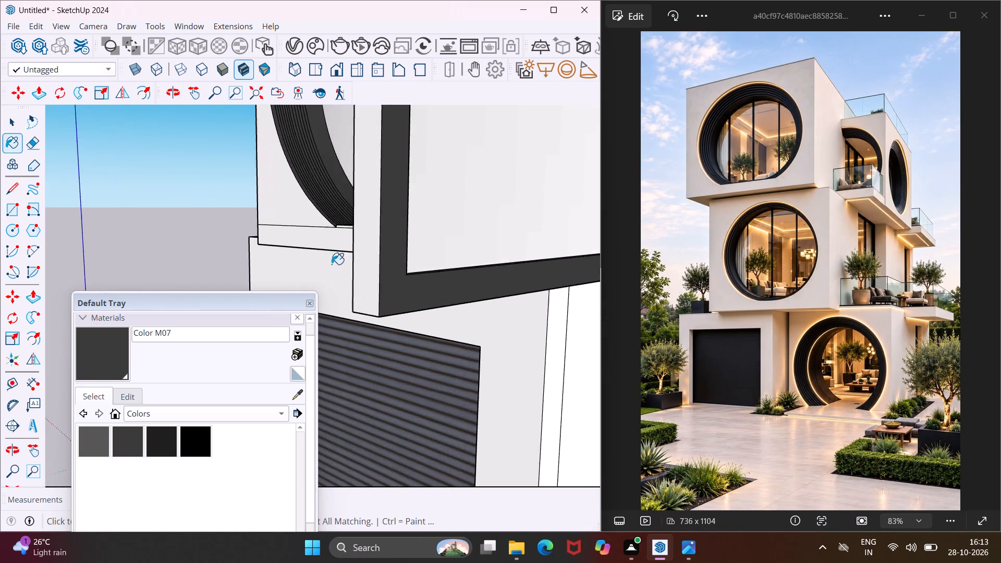
scroll(332, 264, "up", 4)
scroll(401, 296, "down", 3)
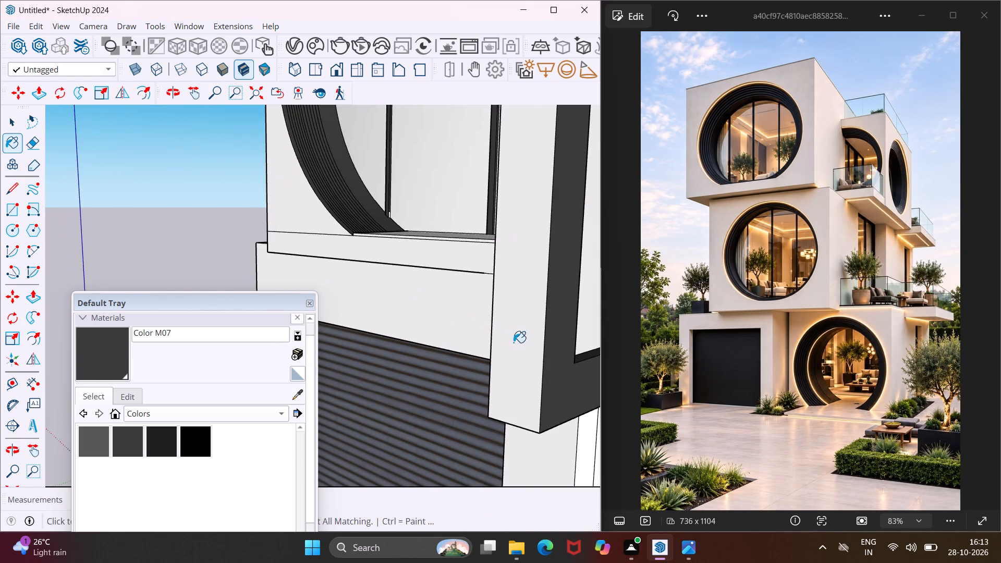
left_click(514, 342)
Paint the long top face of the flat sill in the circular window above the garage with Color M07.
scroll(414, 326, "down", 7)
middle_click_drag(400, 310, 419, 321)
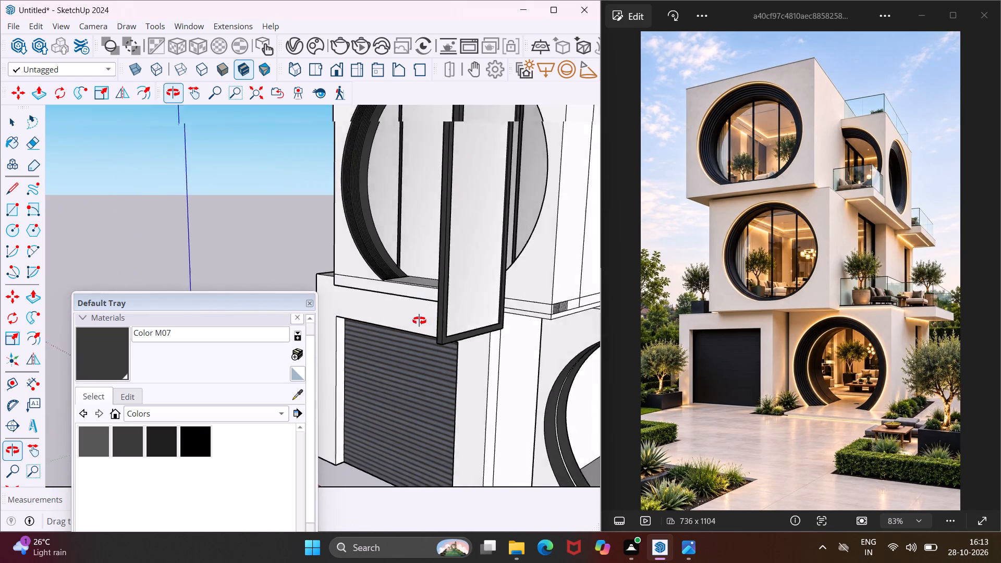
middle_click_drag(419, 321, 606, 393)
scroll(366, 232, "up", 6)
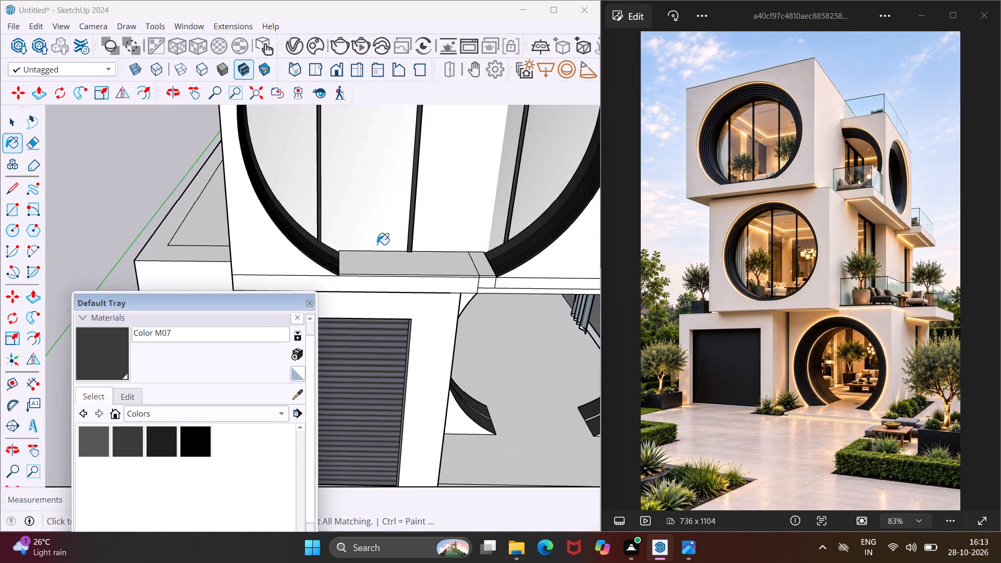
scroll(377, 244, "up", 5)
left_click(376, 273)
Paint the row of small faces where the circular window's stepped rings meet the sill's outer end with Color M07.
middle_click_drag(290, 272, 306, 249)
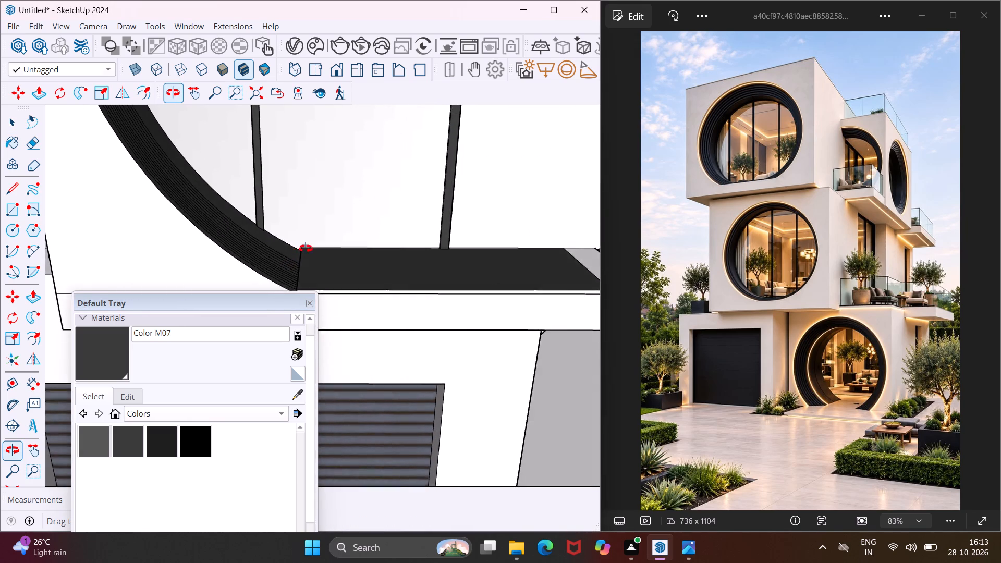
middle_click_drag(306, 249, 374, 241)
scroll(322, 279, "up", 10)
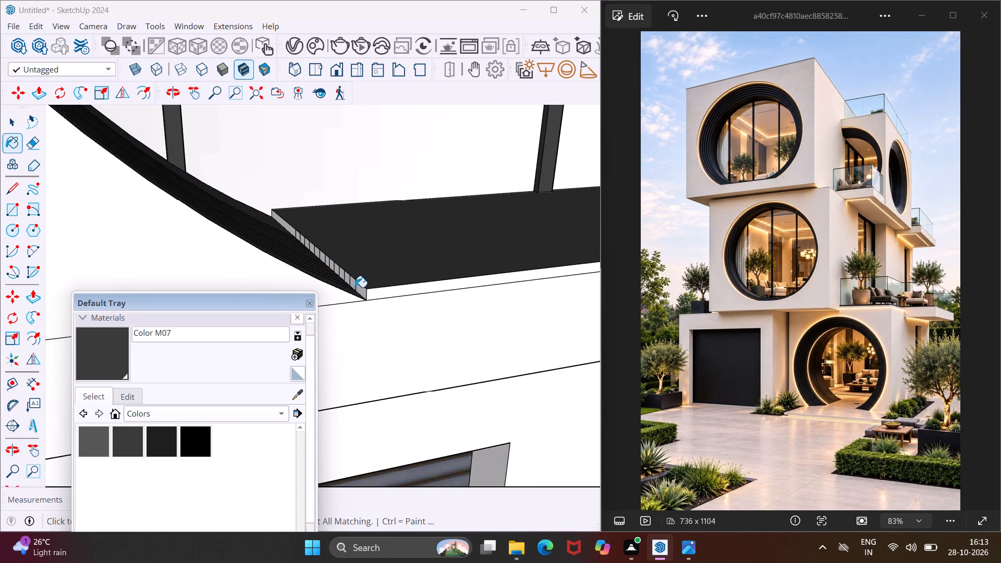
left_click_drag(364, 297, 343, 280)
scroll(303, 242, "up", 6)
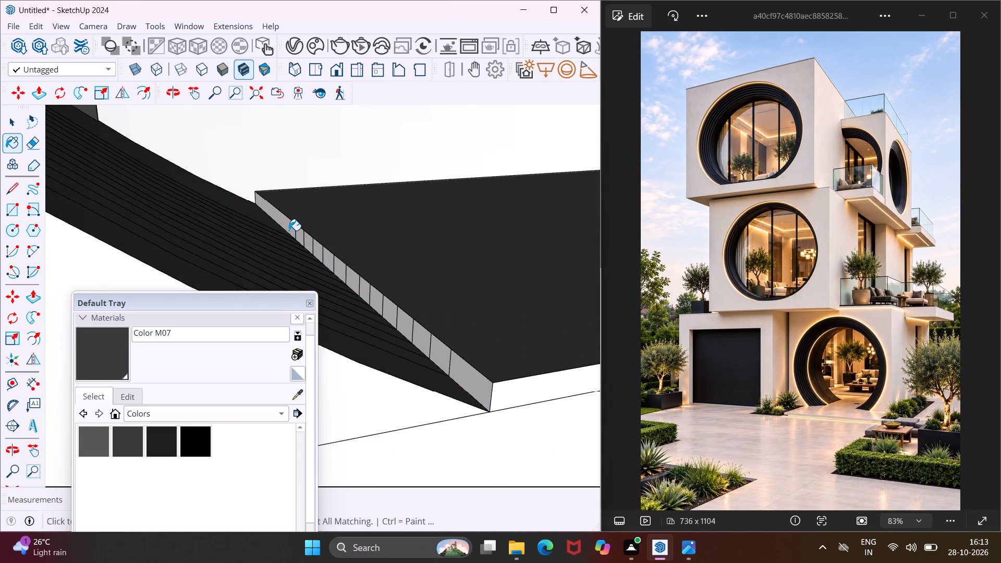
left_click(289, 230)
left_click(302, 236)
scroll(302, 236, "up", 4)
left_click(315, 243)
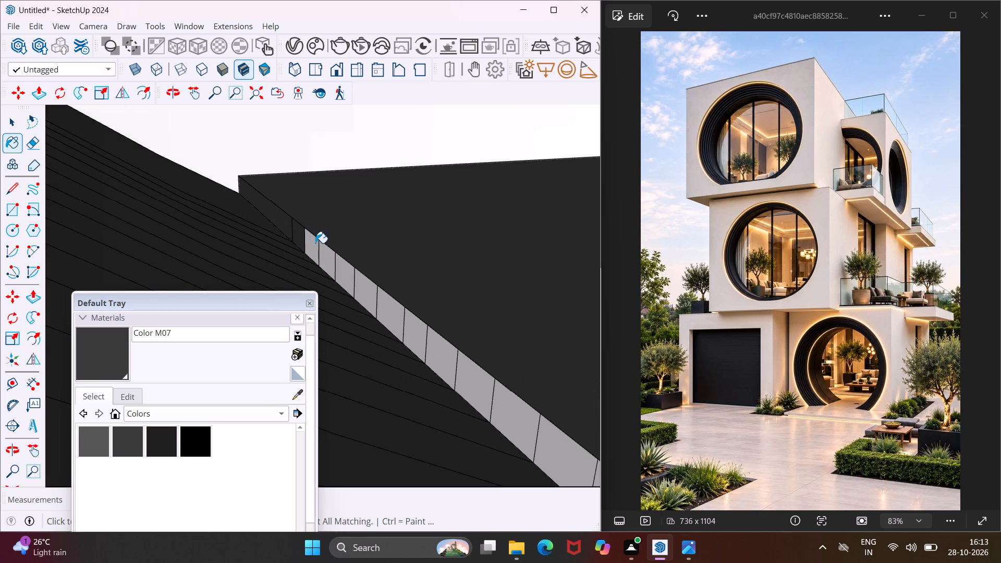
left_click(323, 261)
left_click(341, 274)
left_click(359, 293)
left_click(387, 319)
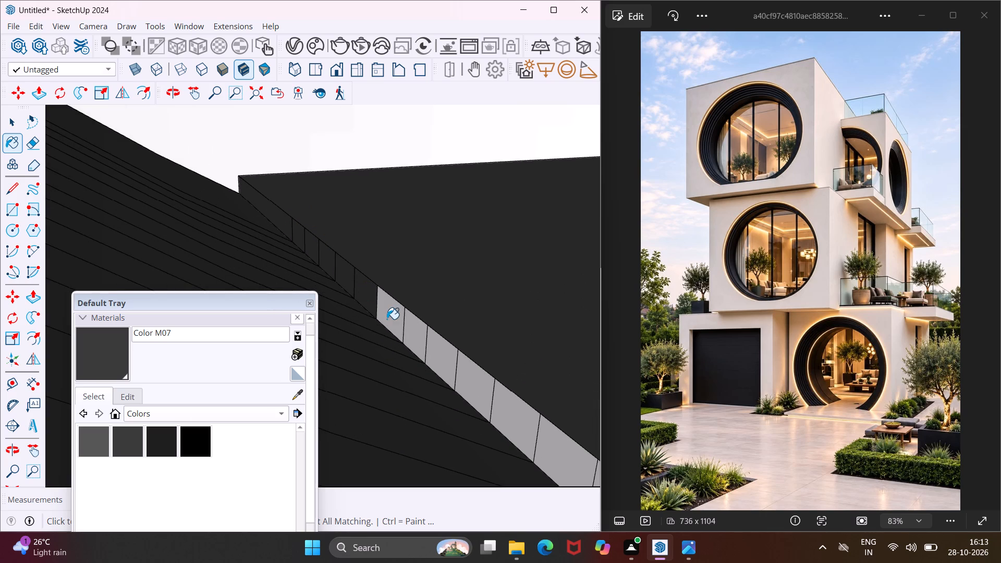
left_click(413, 334)
left_click(447, 361)
left_click(463, 387)
left_click(507, 413)
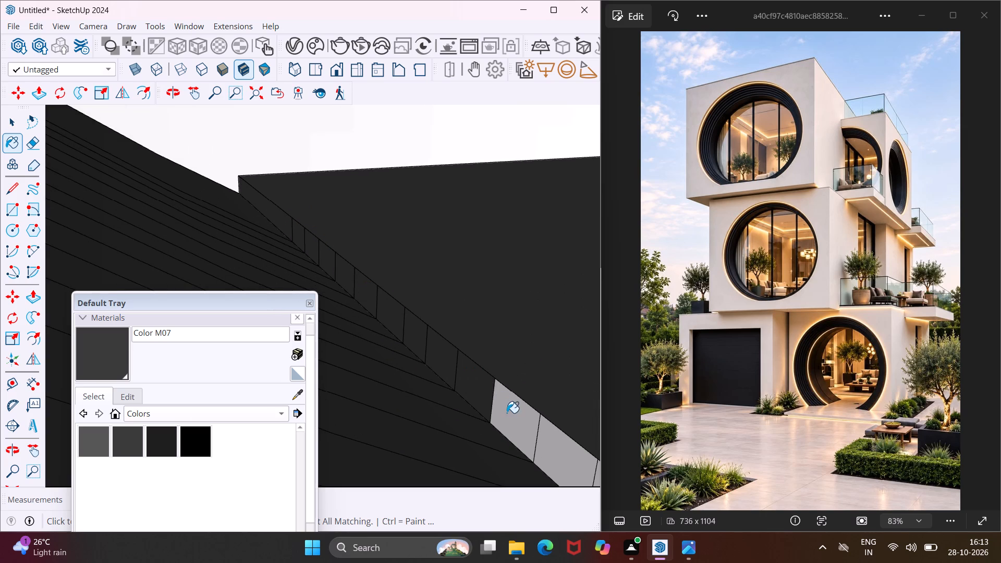
left_click(550, 441)
scroll(494, 418, "down", 7)
scroll(536, 448, "down", 4)
left_click(547, 457)
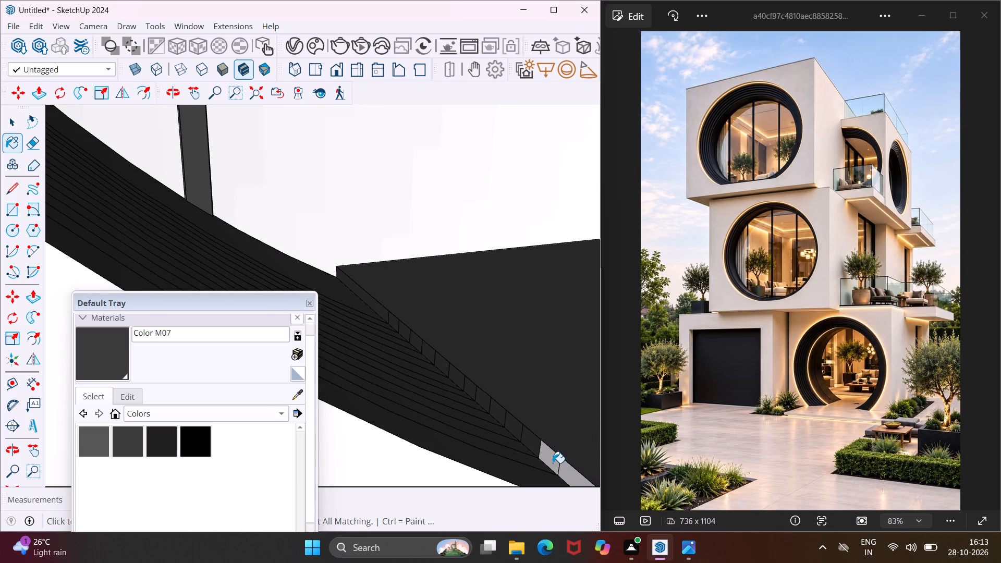
left_click(564, 478)
Paint the long front edge of the circular window's sill with Color M07.
middle_click_drag(538, 462, 459, 380)
scroll(455, 377, "down", 3)
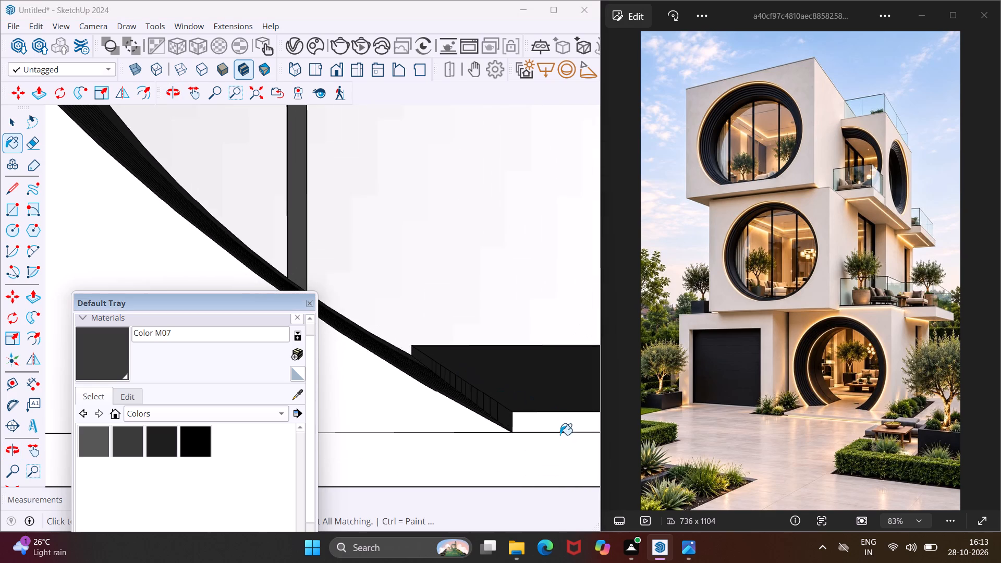
left_click(551, 425)
Paint the top and front edge of the short segment at the opposite end of the circular window's sill with Color M07.
scroll(515, 402, "down", 4)
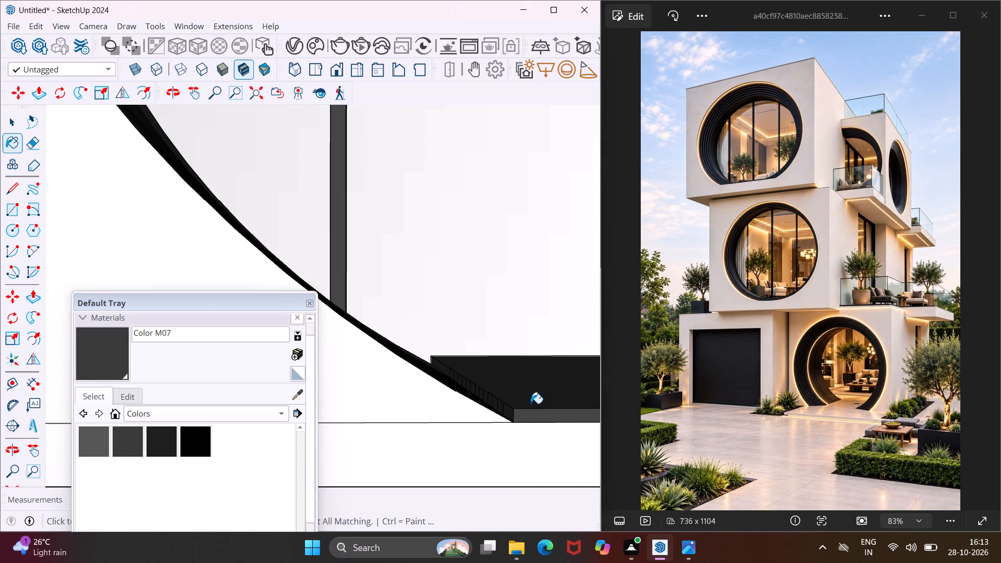
middle_click_drag(533, 399, 455, 384)
scroll(419, 365, "down", 15)
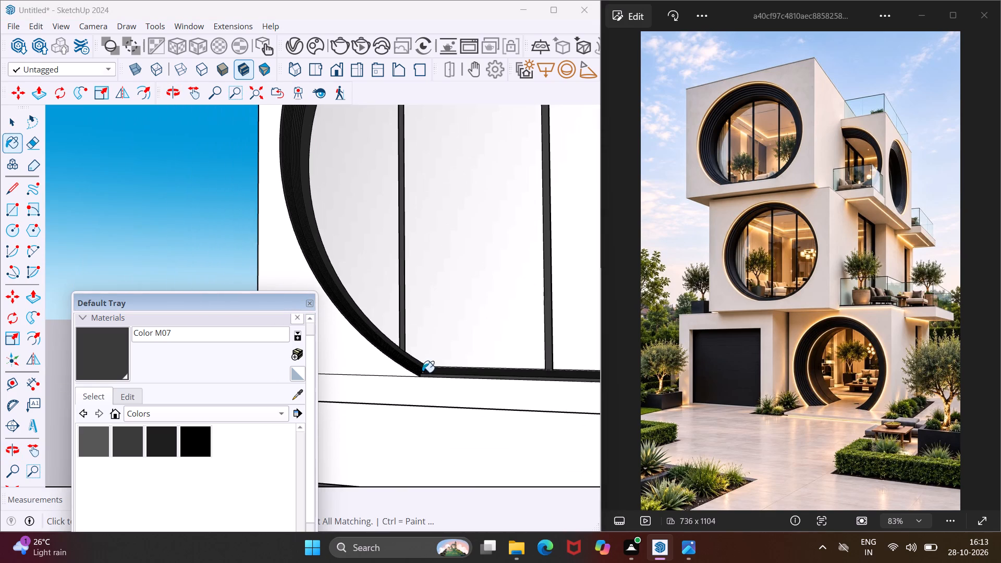
middle_click_drag(536, 370, 417, 371)
scroll(402, 370, "down", 5)
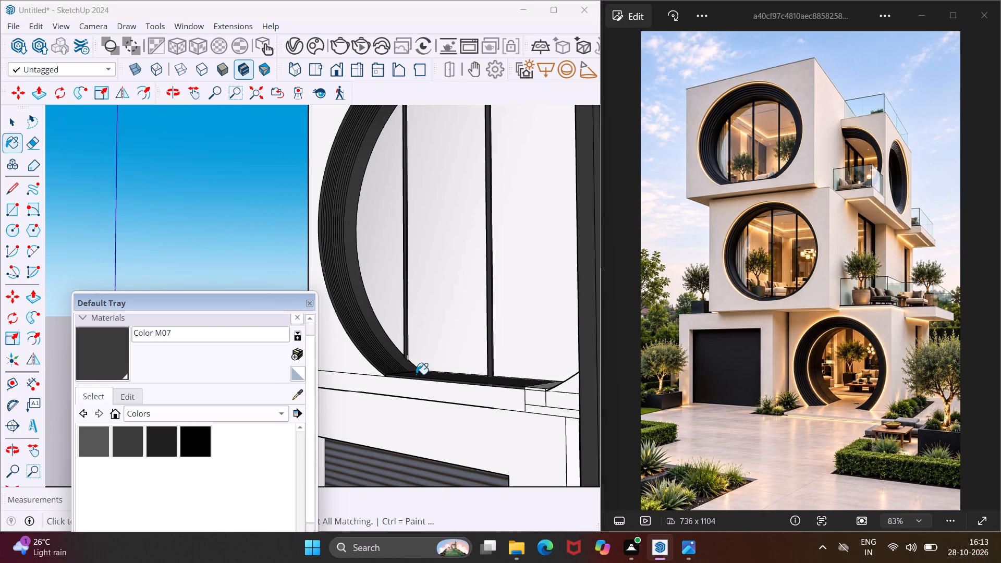
scroll(539, 389, "up", 4)
middle_click_drag(539, 389, 577, 491)
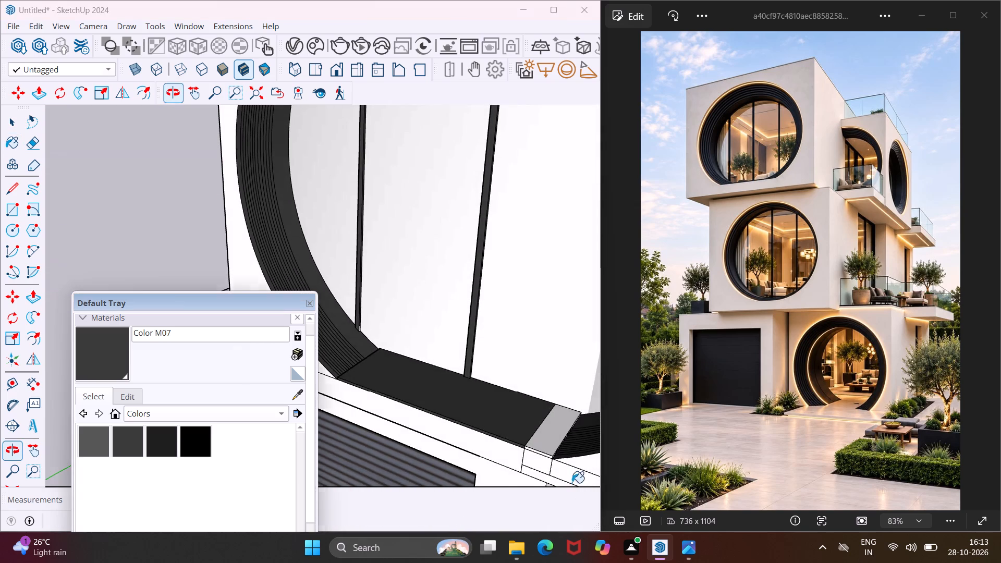
scroll(560, 451, "up", 4)
left_click(555, 442)
scroll(552, 460, "up", 5)
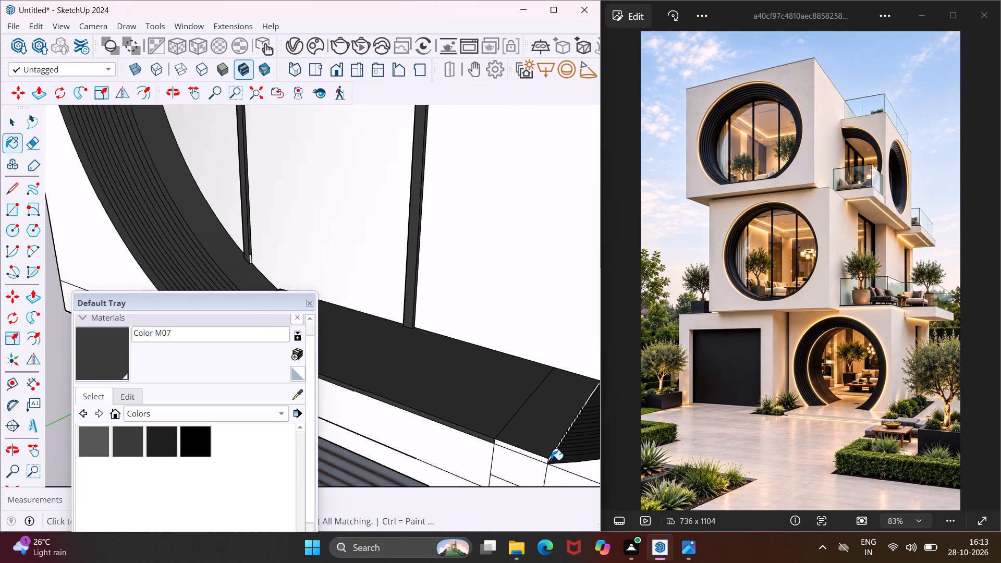
scroll(551, 460, "up", 2)
left_click(538, 460)
Paint the row of small end faces beside the sill's short segment, against the stepped rings, with Color M07.
scroll(555, 458, "up", 7)
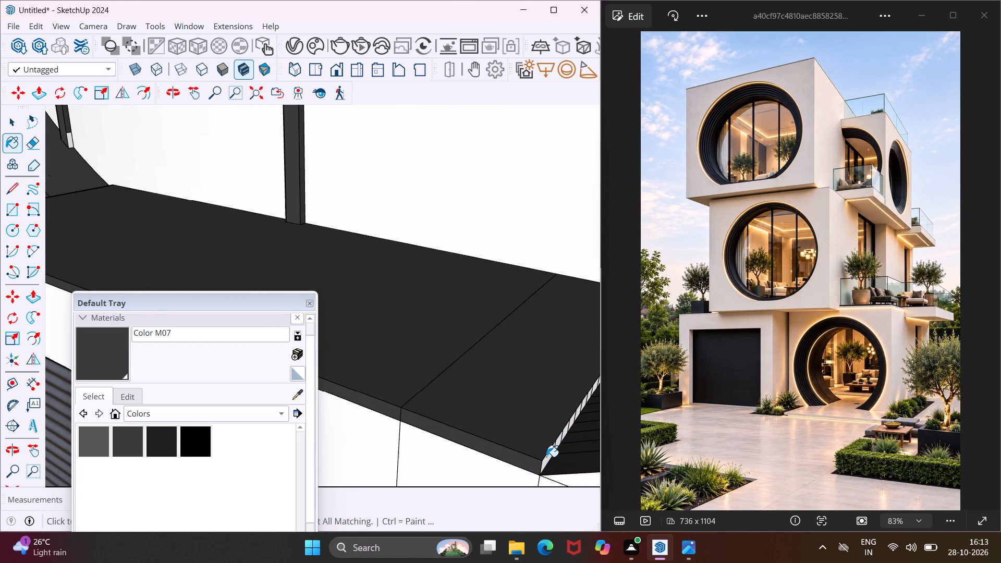
left_click(547, 461)
left_click(557, 447)
middle_click_drag(534, 425, 484, 424)
scroll(478, 423, "down", 8)
scroll(568, 396, "up", 6)
left_click(585, 387)
left_click(569, 401)
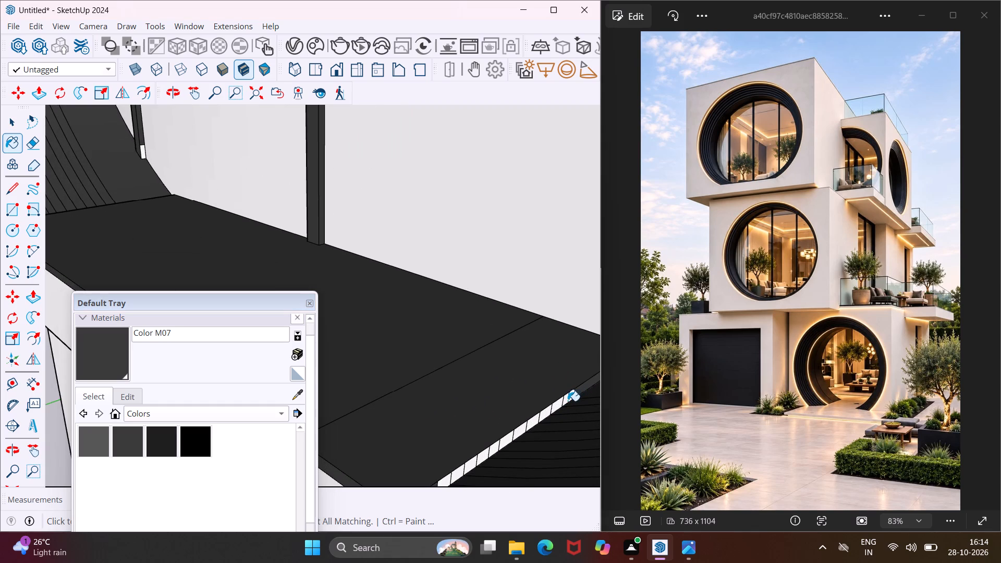
left_click(560, 405)
left_click(545, 412)
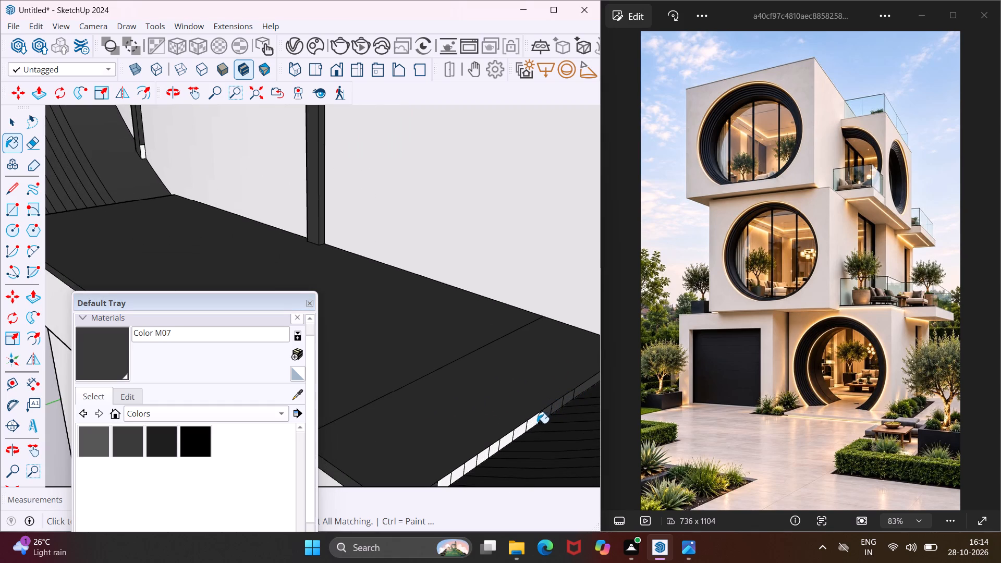
left_click(534, 425)
left_click(519, 435)
left_click(508, 444)
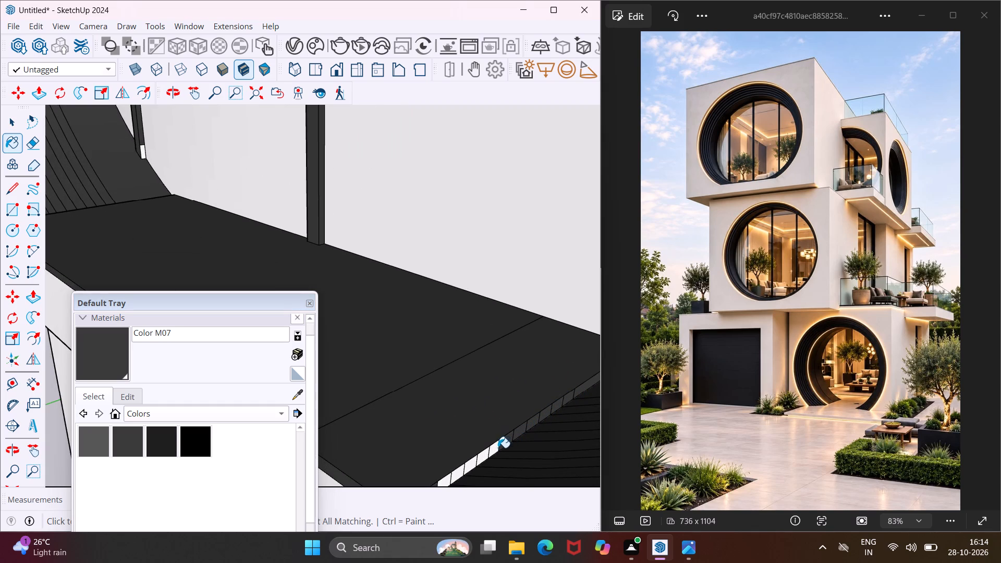
left_click(495, 445)
left_click(486, 458)
left_click(494, 447)
left_click(471, 467)
left_click(463, 472)
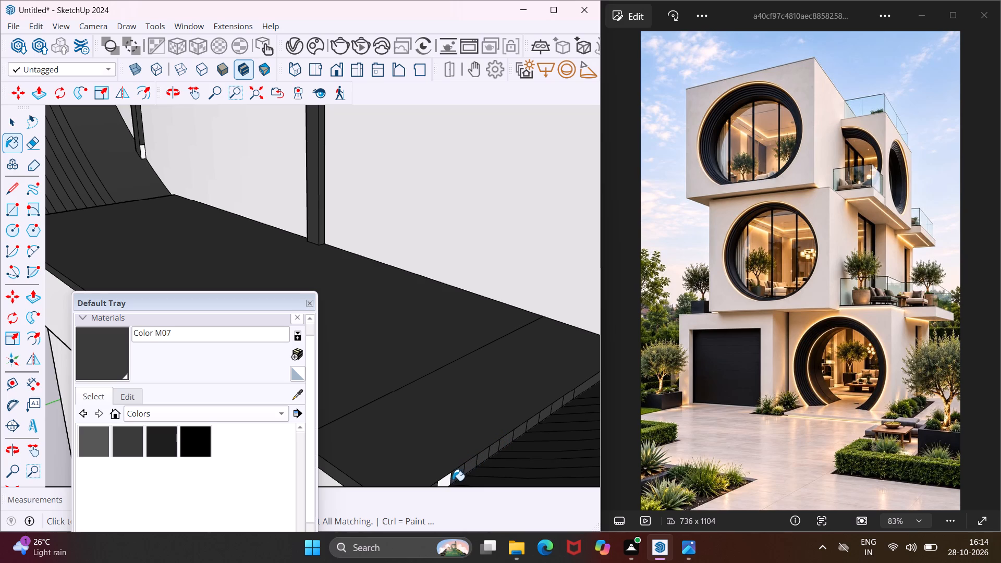
left_click(448, 482)
middle_click_drag(445, 469, 509, 426)
scroll(475, 400, "down", 4)
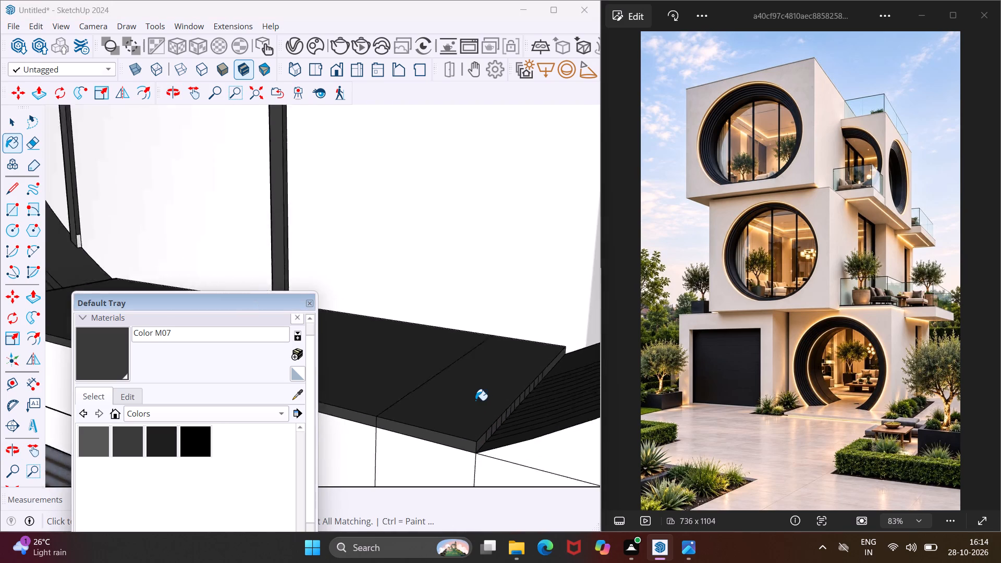
Copy the curtain panel standing beside the house into the narrow opening on the upper floor, behind the balcony.
scroll(475, 400, "down", 16)
scroll(463, 394, "down", 12)
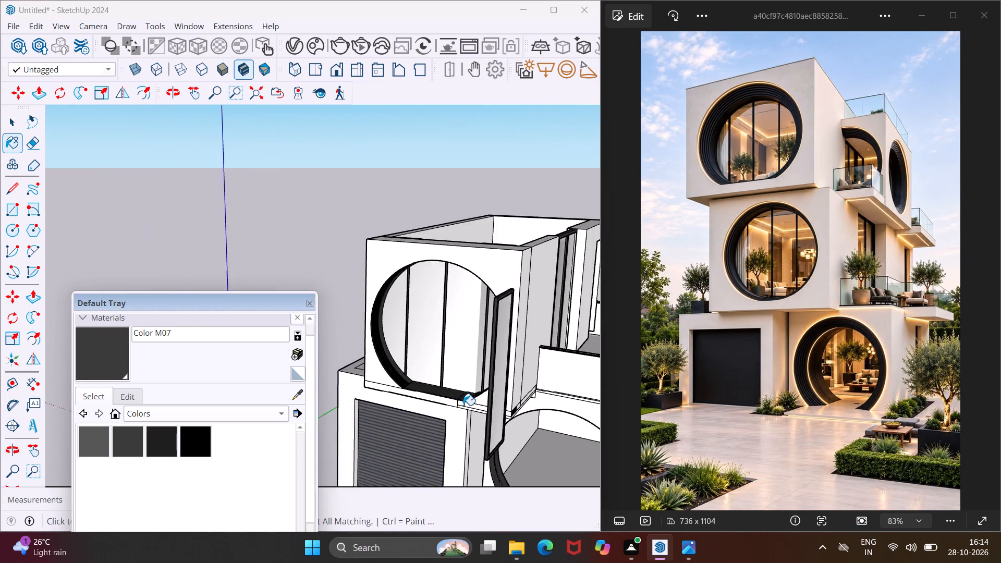
scroll(463, 405, "down", 3)
key("Escape")
key("space")
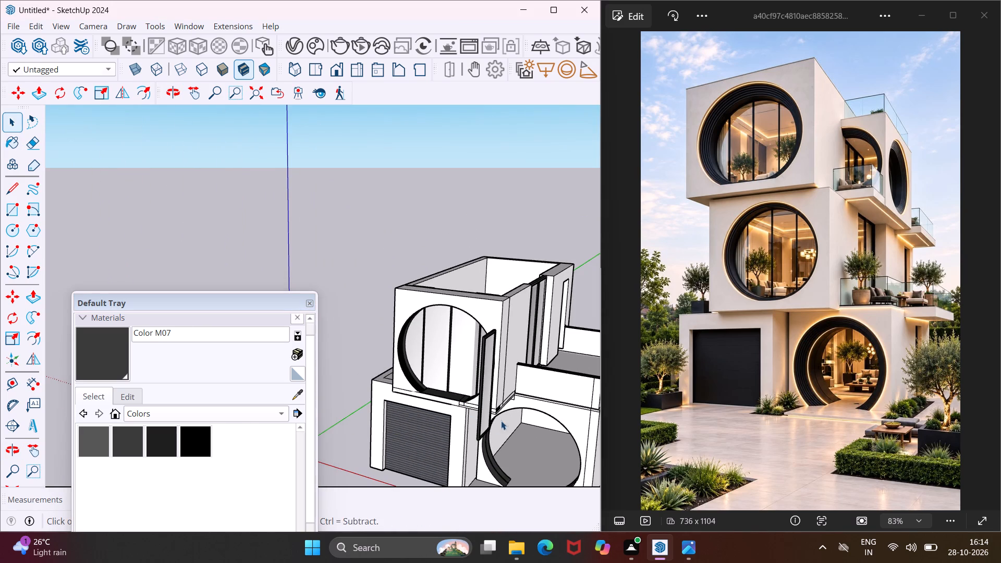
middle_click_drag(532, 397, 368, 351)
scroll(363, 338, "down", 6)
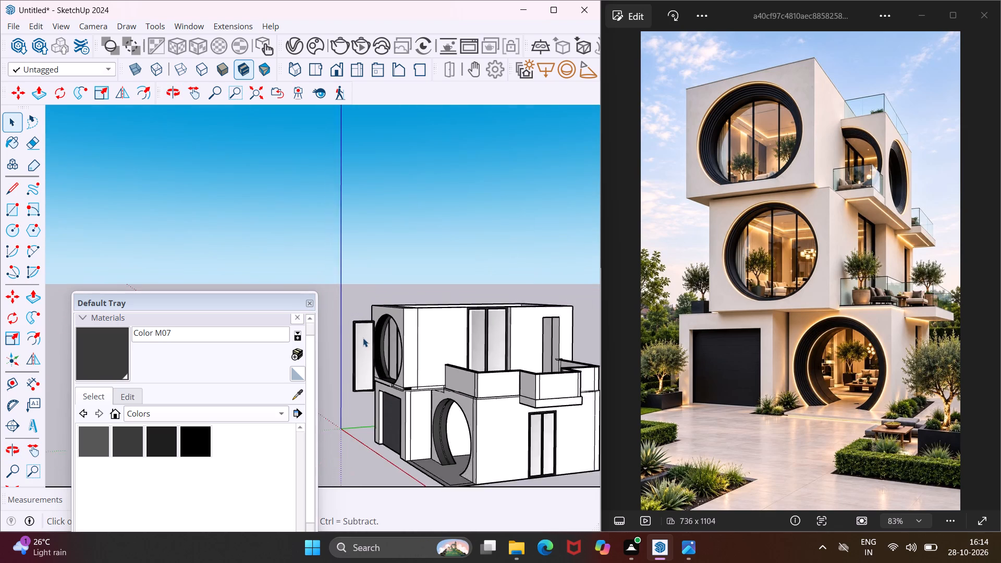
scroll(363, 338, "down", 5)
middle_click_drag(384, 357, 333, 363)
scroll(326, 362, "down", 3)
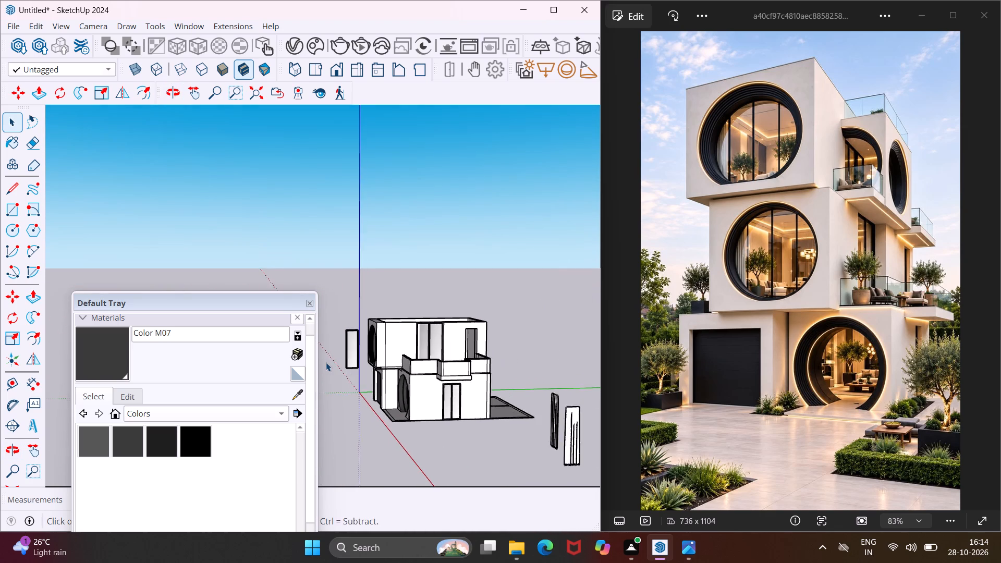
scroll(326, 362, "down", 1)
scroll(517, 443, "up", 3)
left_click(531, 444)
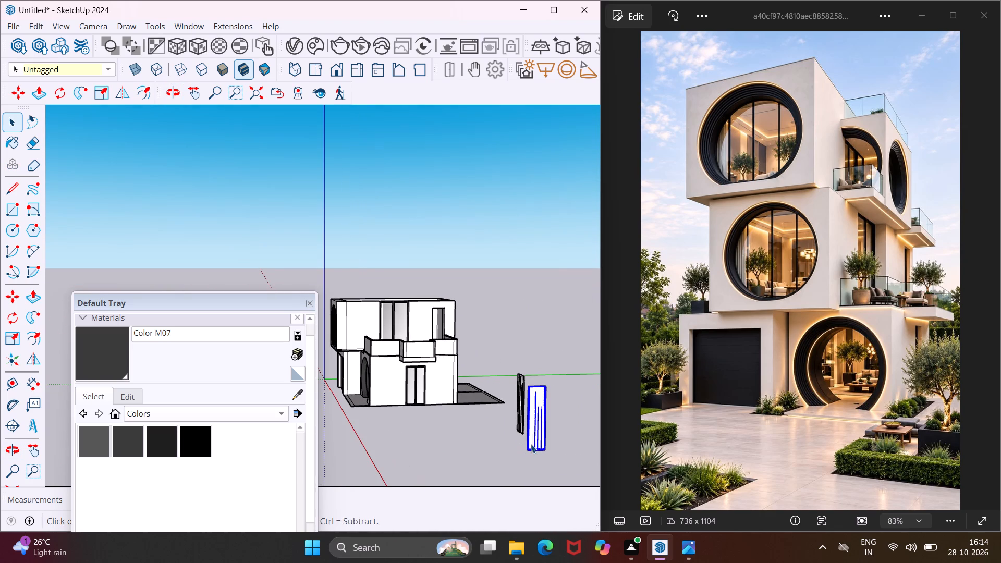
key("m")
scroll(531, 453, "up", 6)
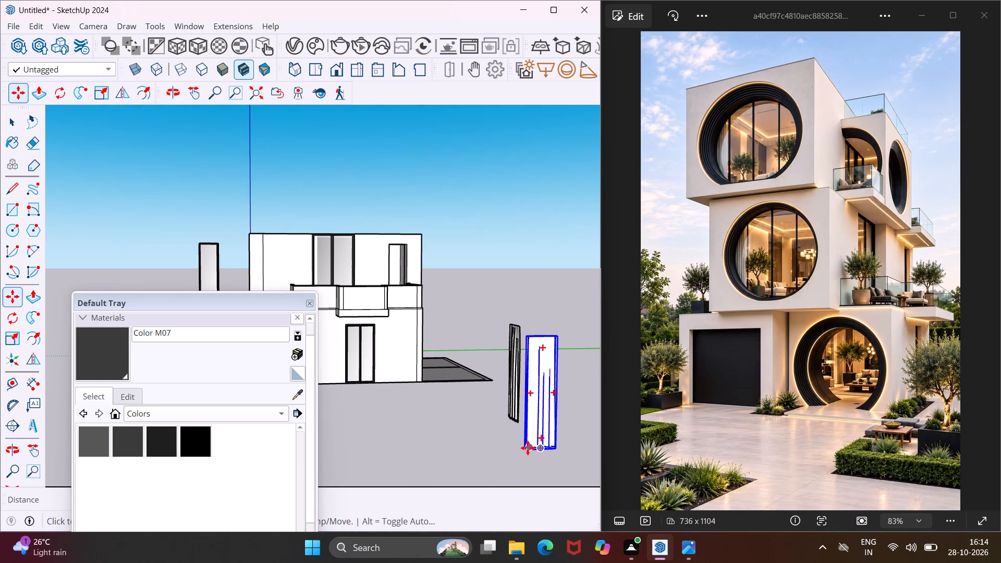
left_click(523, 447)
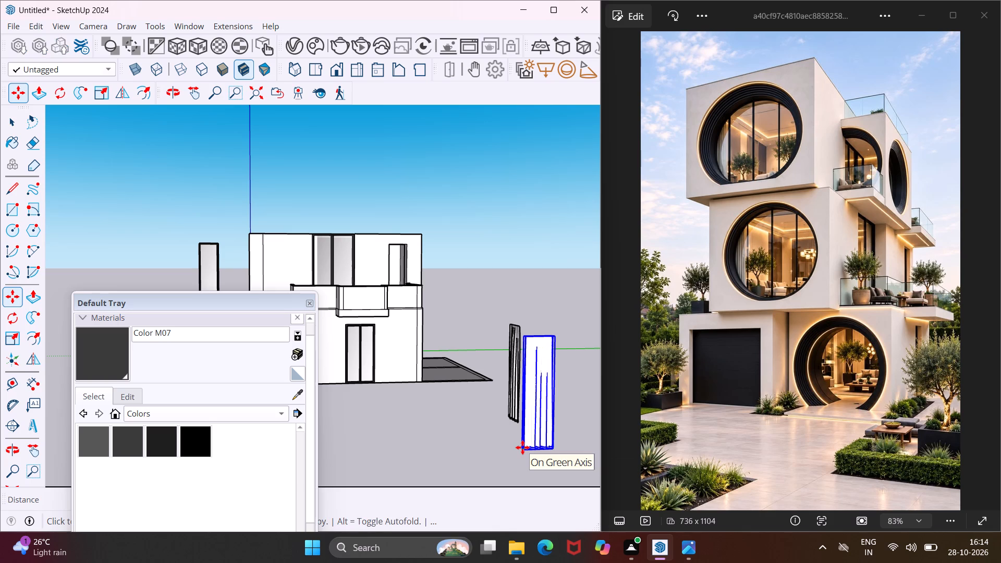
scroll(489, 418, "down", 5)
middle_click_drag(479, 407, 504, 505)
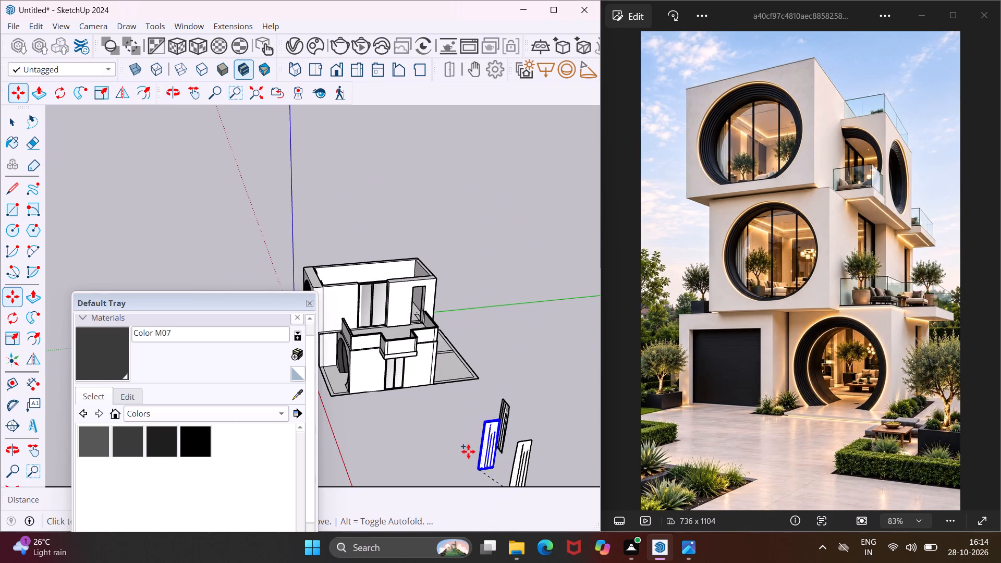
scroll(409, 315, "up", 7)
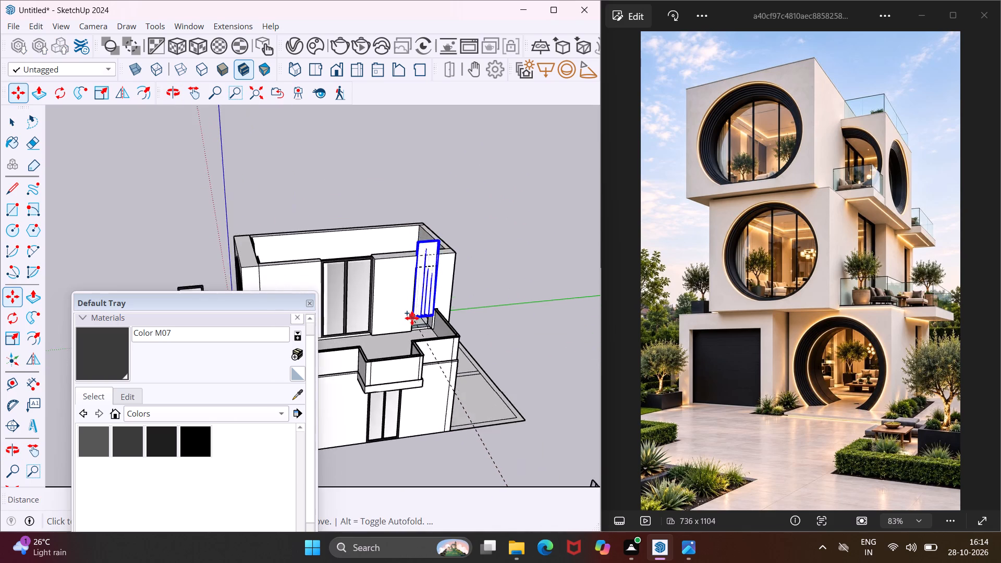
scroll(412, 318, "up", 17)
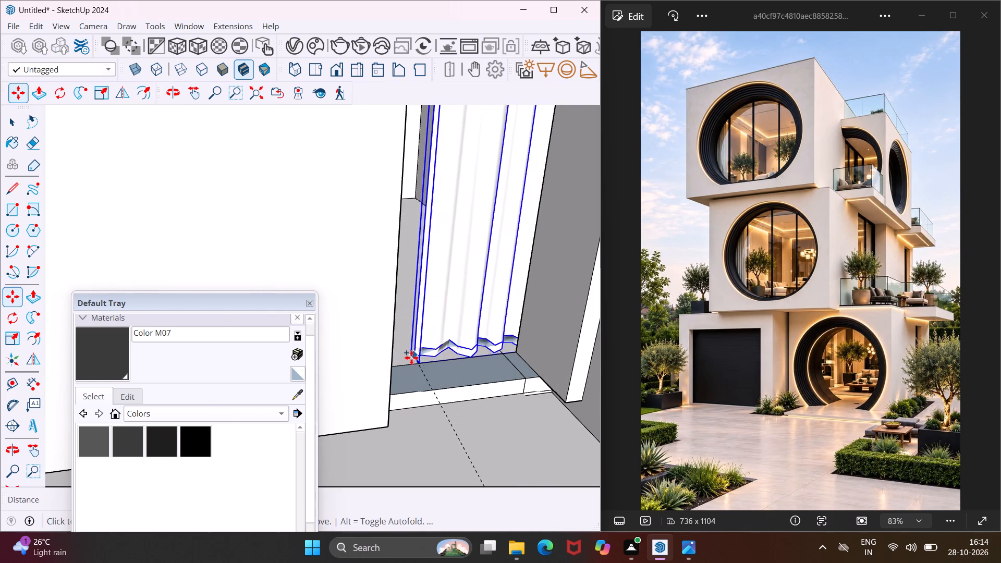
left_click(407, 360)
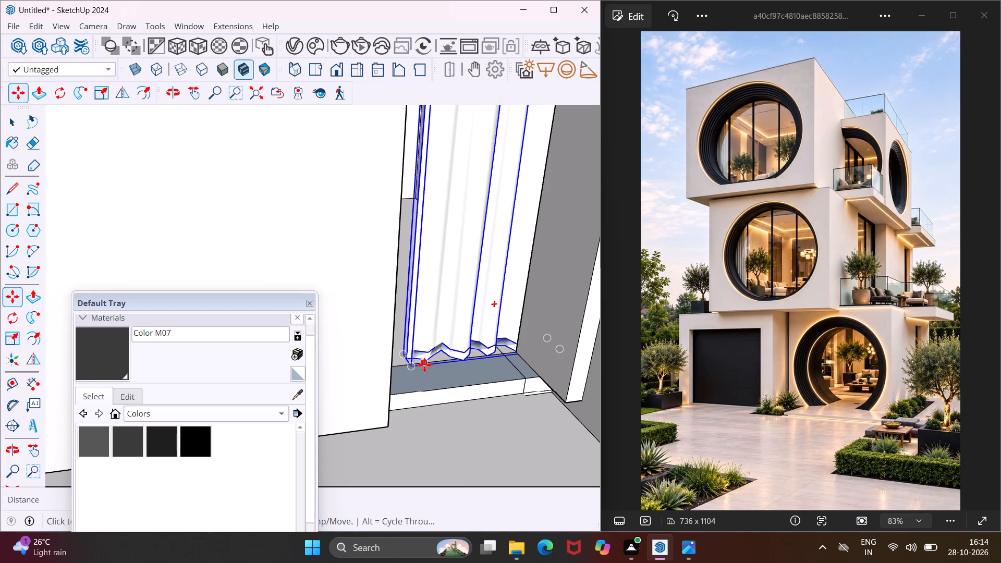
key("Escape")
key("space")
Reposition the materials tray so it no longer covers the loose framed glass panel beside the house.
scroll(498, 344, "down", 7)
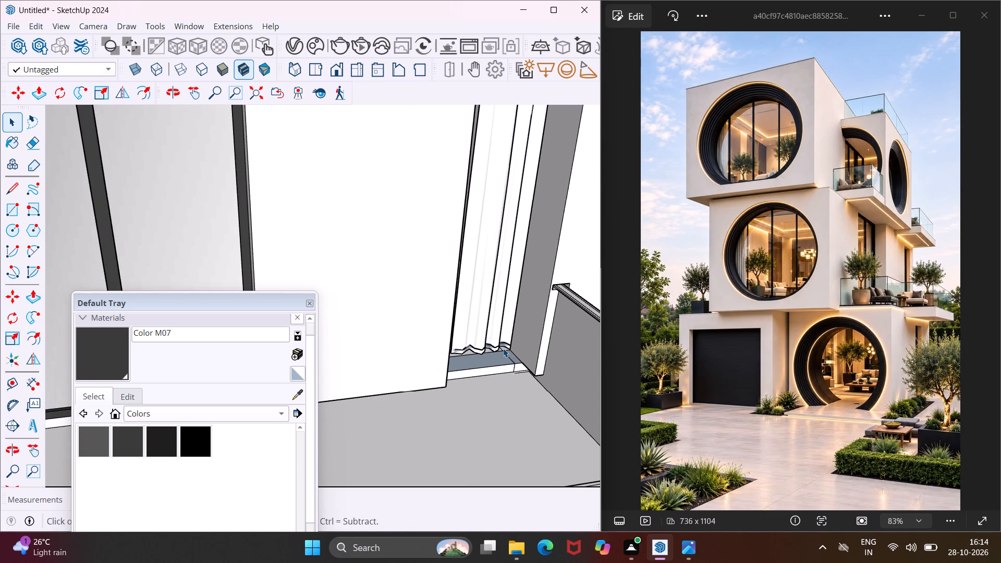
scroll(502, 348, "down", 12)
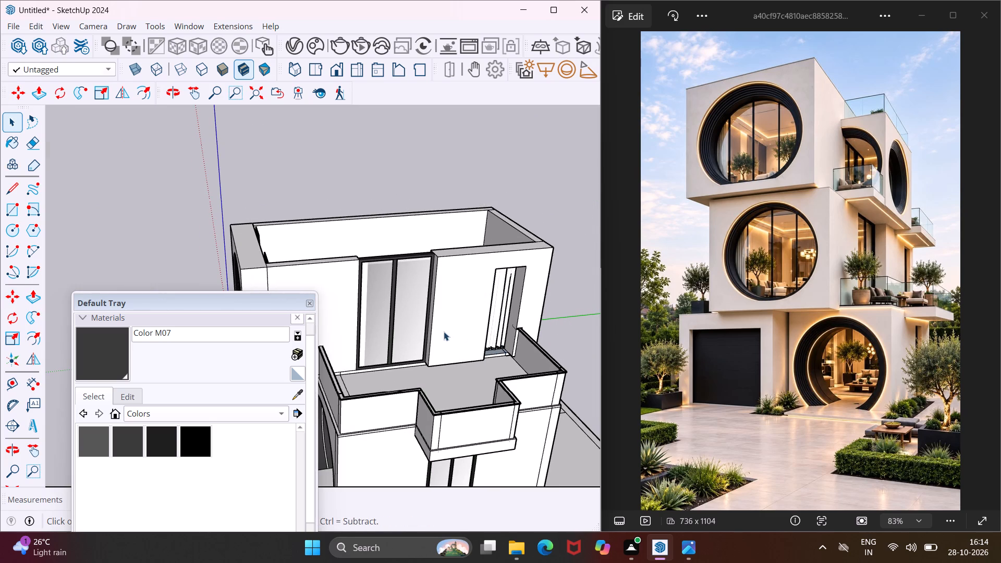
scroll(442, 313, "down", 4)
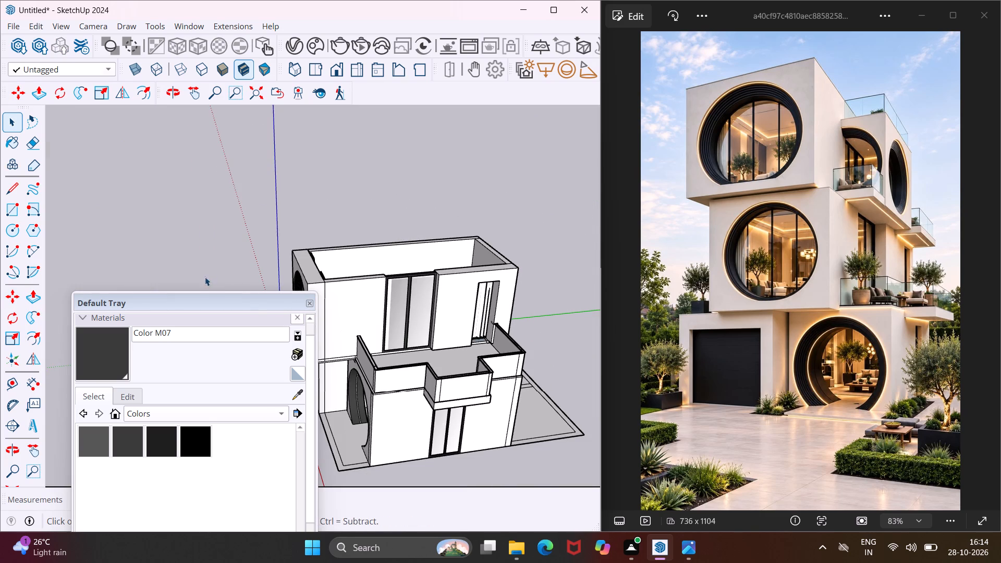
left_click_drag(210, 302, 81, 406)
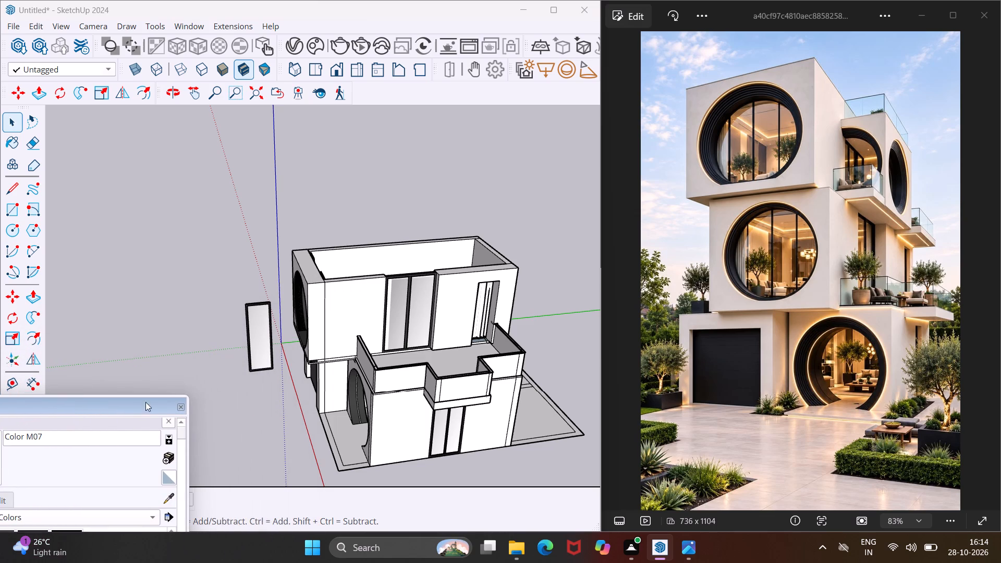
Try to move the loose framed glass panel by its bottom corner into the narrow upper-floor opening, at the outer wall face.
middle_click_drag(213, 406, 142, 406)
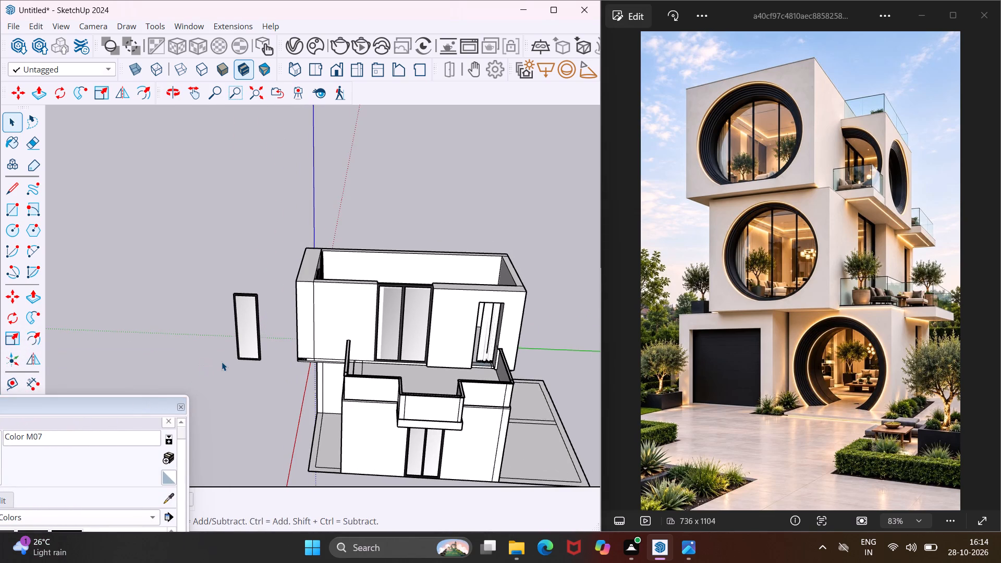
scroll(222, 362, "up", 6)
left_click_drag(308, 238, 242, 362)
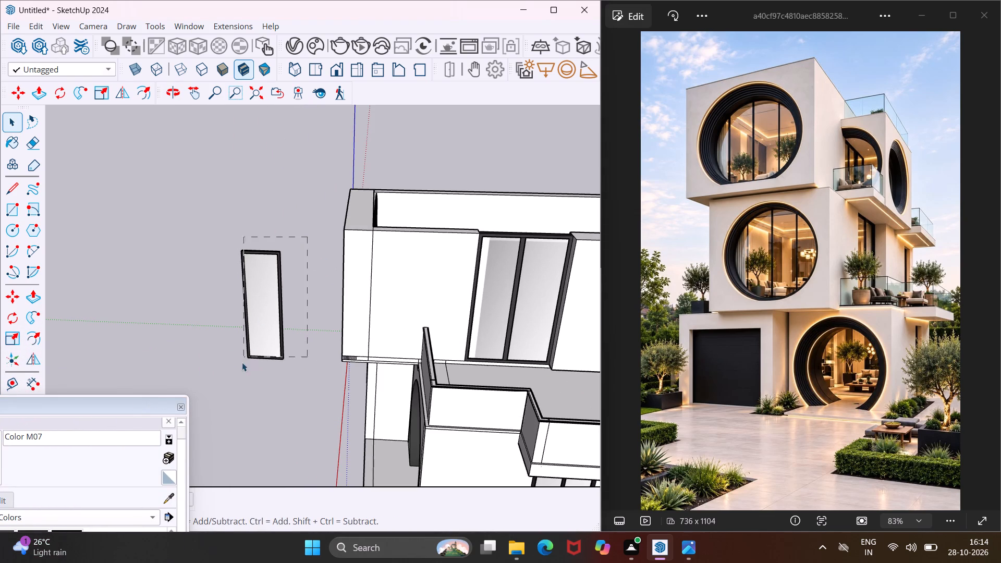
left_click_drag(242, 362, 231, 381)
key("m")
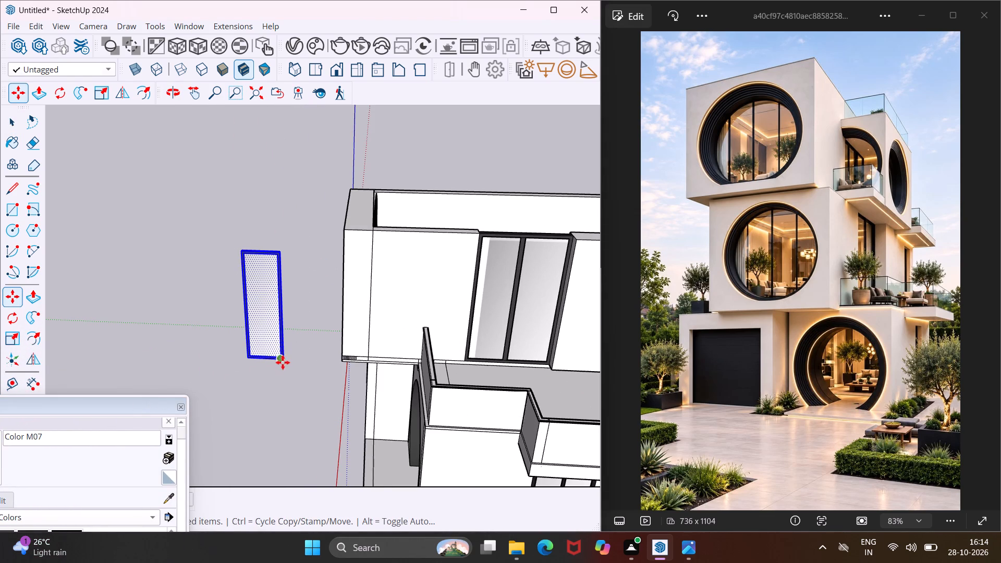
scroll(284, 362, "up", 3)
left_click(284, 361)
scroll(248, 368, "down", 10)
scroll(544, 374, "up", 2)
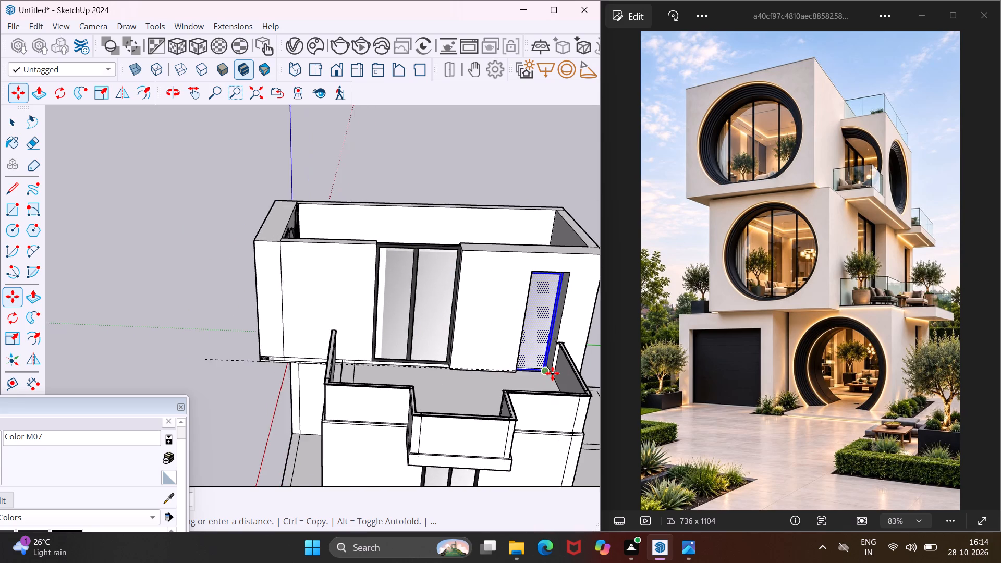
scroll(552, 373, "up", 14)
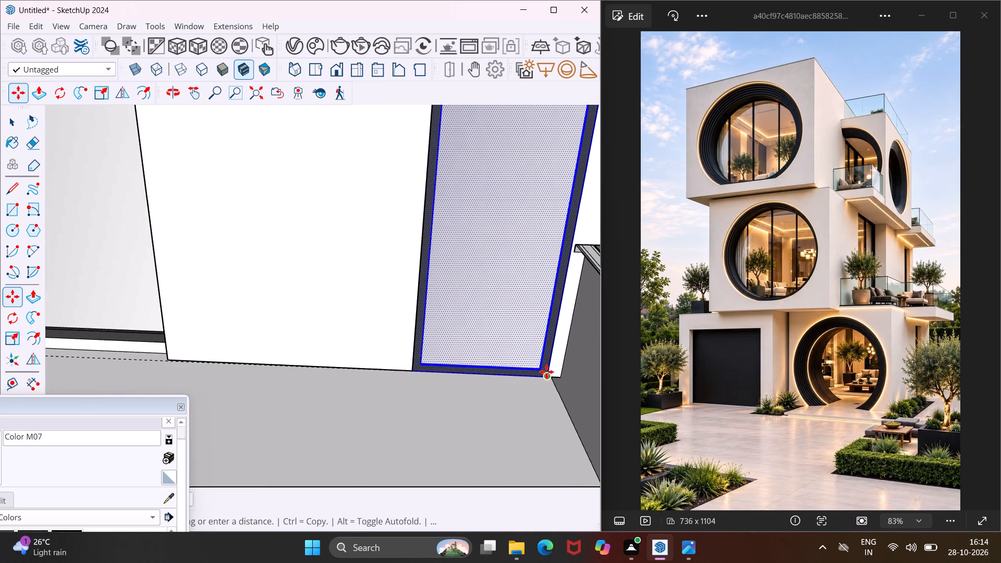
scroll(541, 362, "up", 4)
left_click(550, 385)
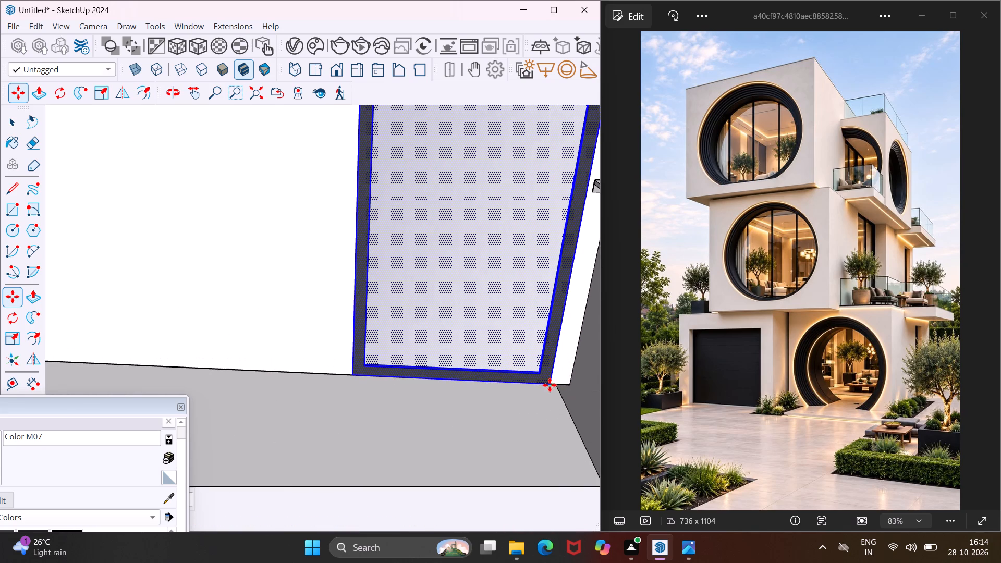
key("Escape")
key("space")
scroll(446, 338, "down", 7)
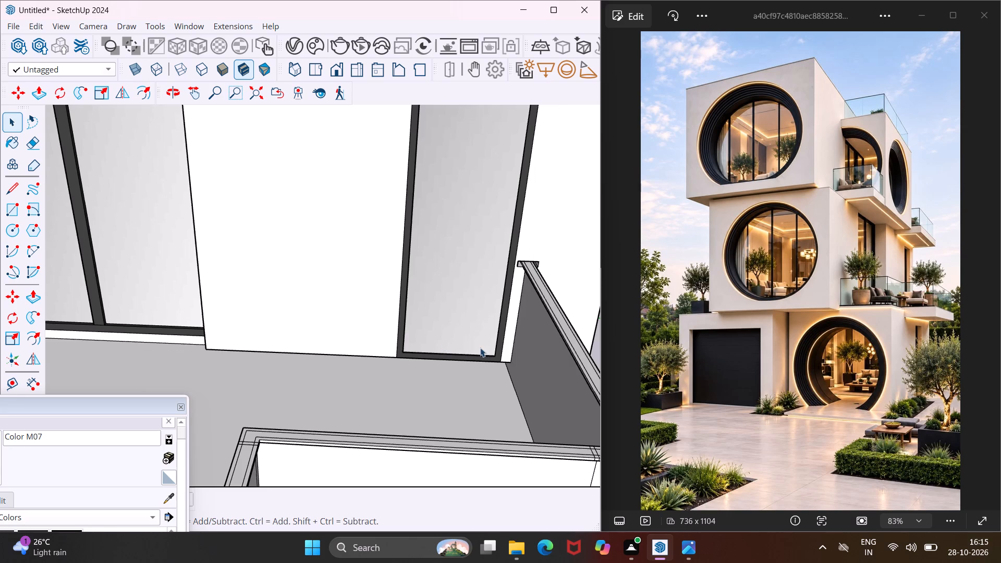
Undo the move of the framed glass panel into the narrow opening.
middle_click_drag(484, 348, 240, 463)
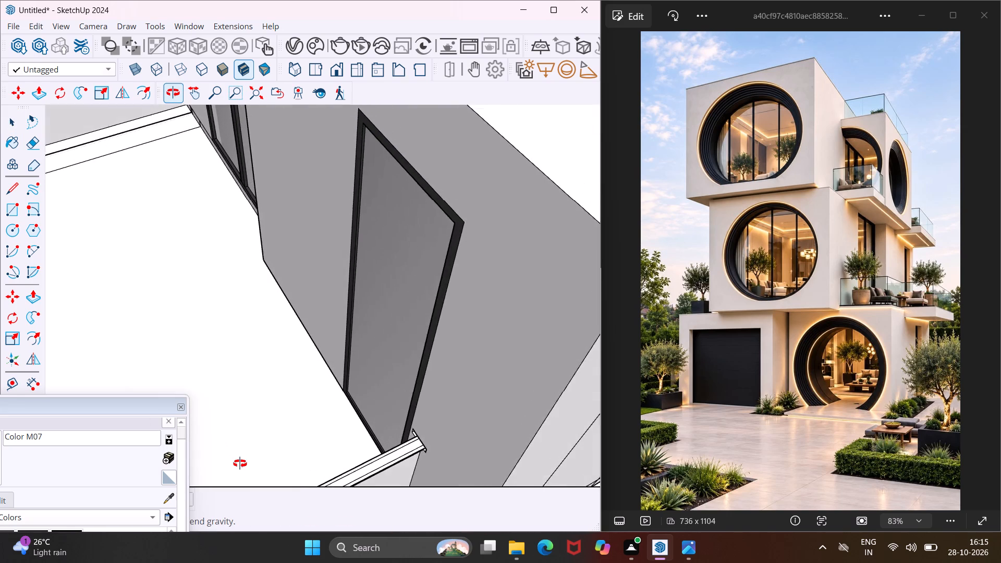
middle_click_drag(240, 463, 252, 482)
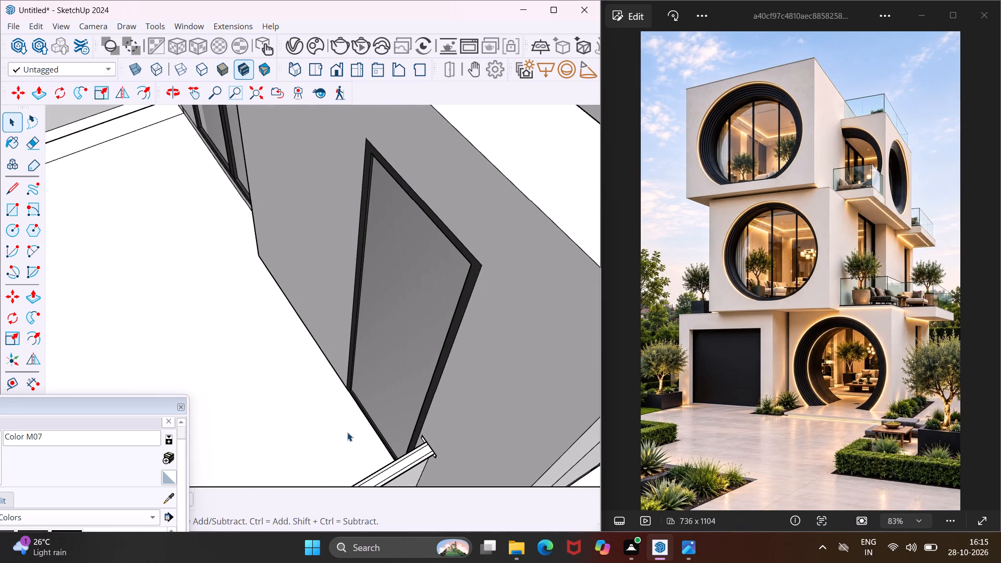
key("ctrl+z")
Move the loose framed glass panel by its other bottom corner into the narrow upper-floor opening behind the balcony, seated against the opening's bottom corner.
scroll(347, 390, "down", 2)
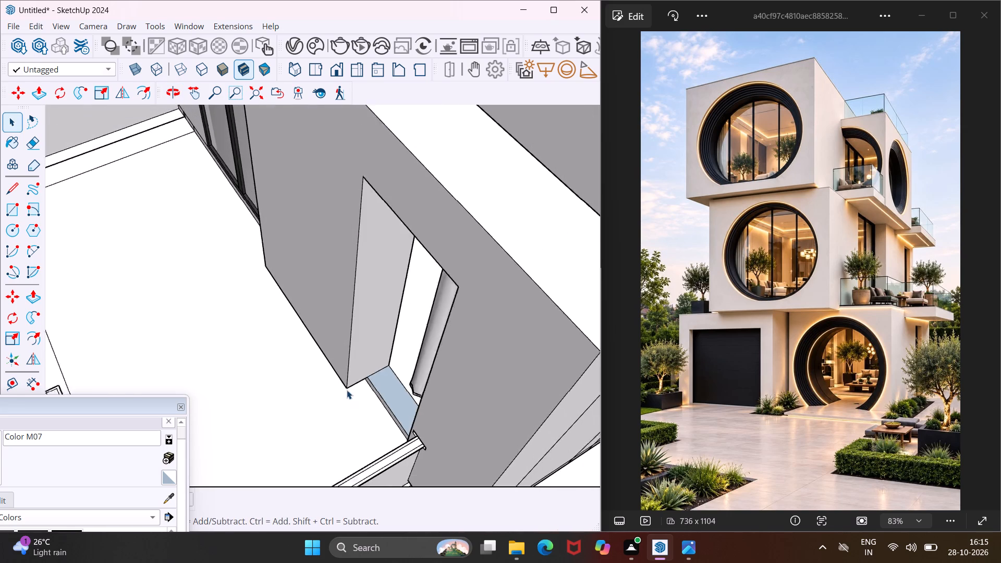
scroll(347, 390, "down", 10)
middle_click_drag(199, 150, 218, 172)
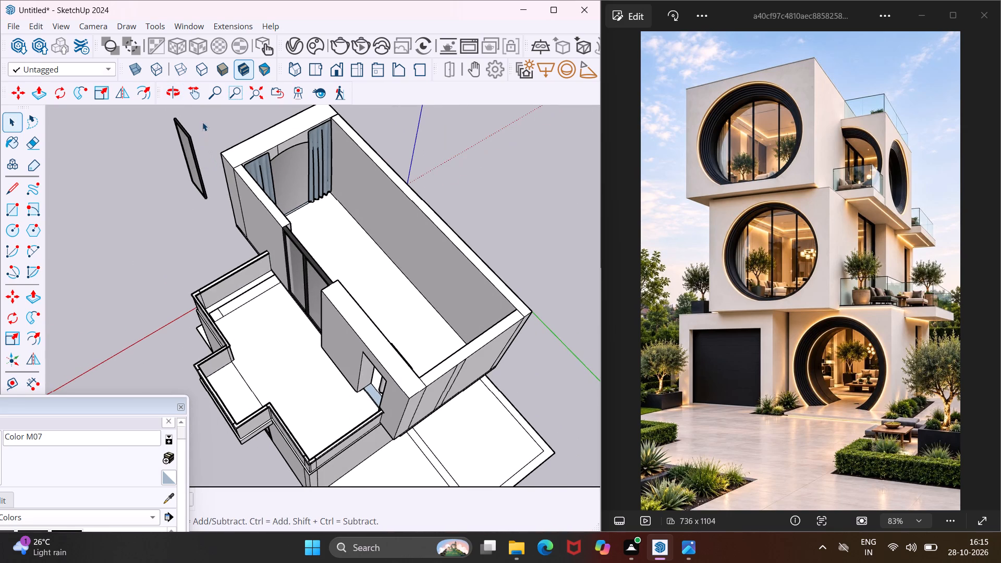
left_click_drag(198, 111, 170, 200)
middle_click_drag(196, 200, 205, 149)
scroll(207, 146, "down", 6)
middle_click_drag(204, 175, 224, 134)
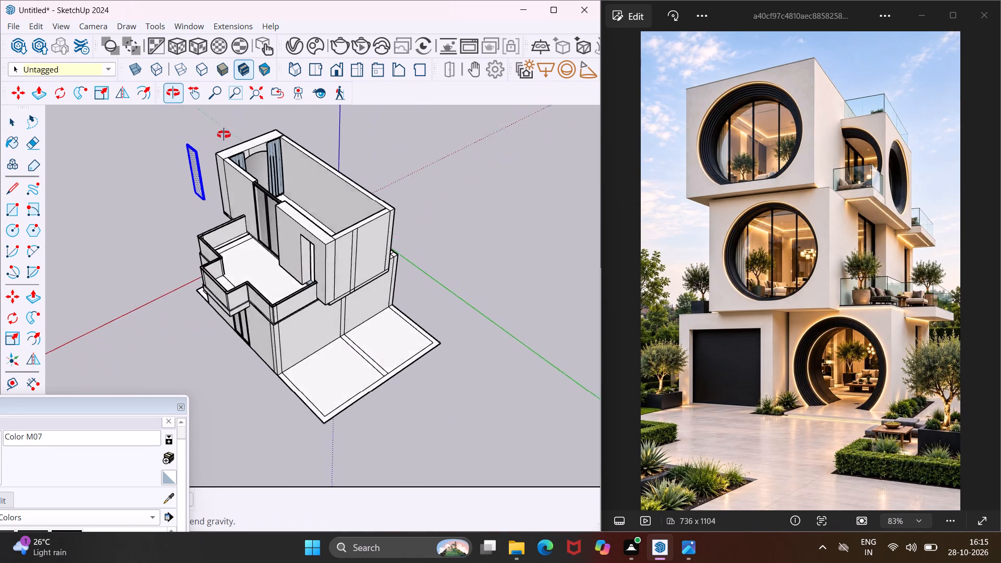
middle_click_drag(224, 134, 264, 76)
scroll(198, 198, "up", 7)
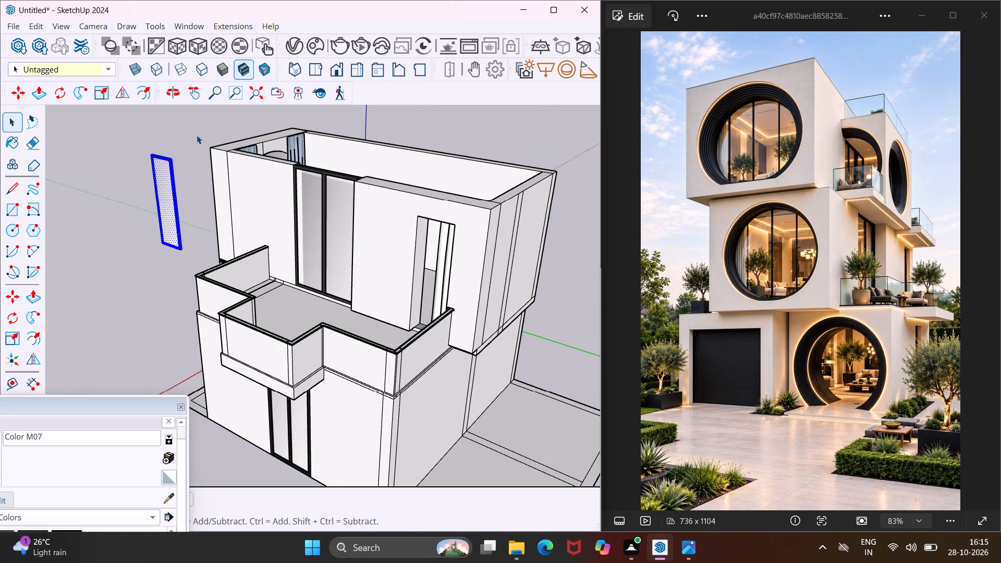
left_click_drag(197, 135, 119, 263)
key("m")
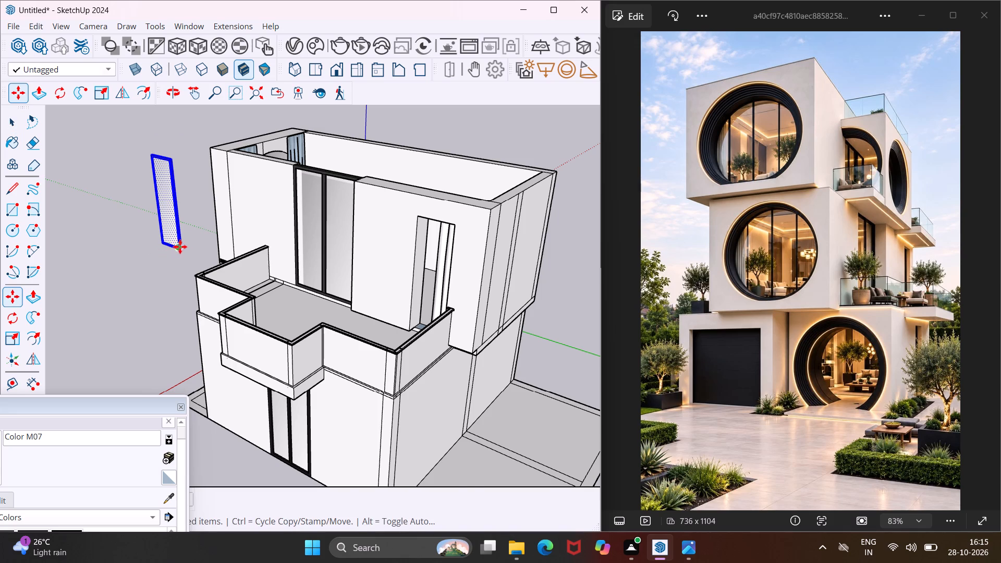
scroll(182, 247, "up", 17)
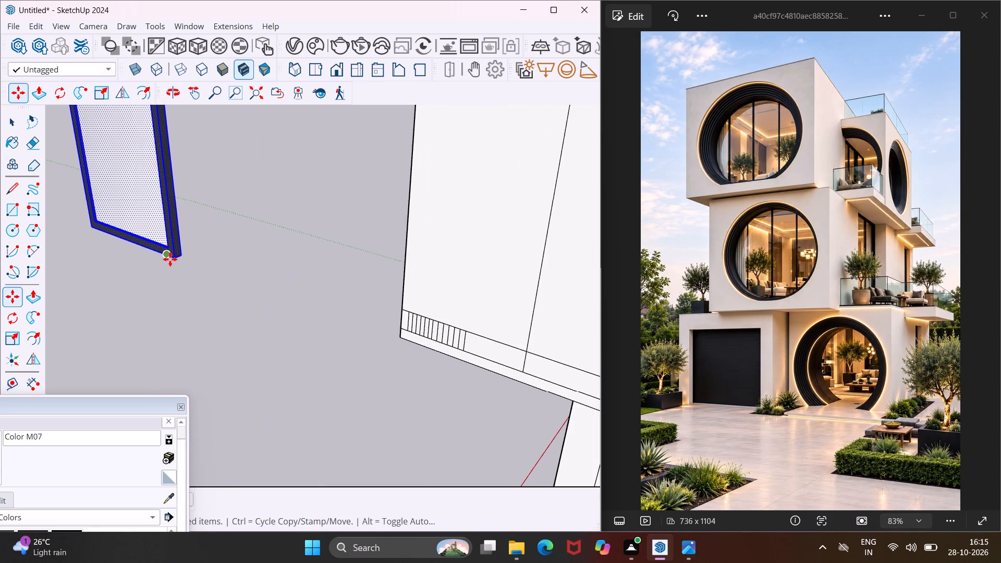
left_click(174, 259)
scroll(144, 243, "down", 16)
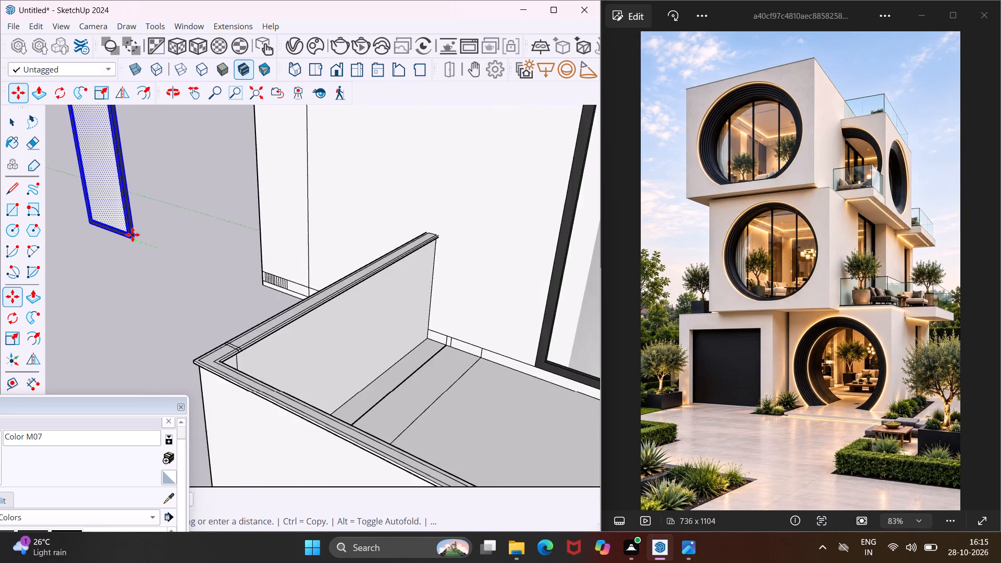
scroll(132, 235, "down", 10)
scroll(312, 280, "up", 5)
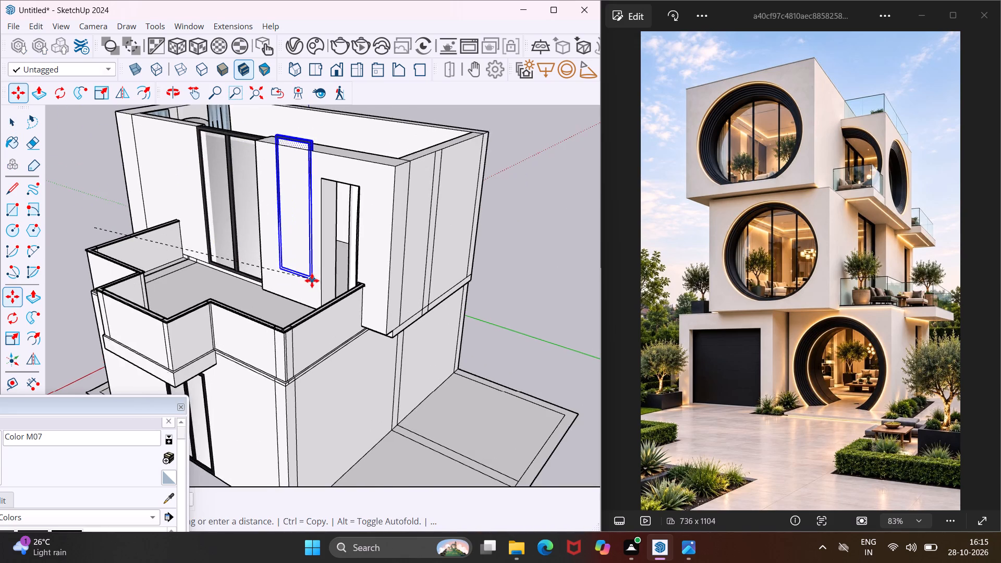
scroll(312, 280, "up", 1)
middle_click_drag(312, 280, 513, 341)
scroll(490, 313, "up", 7)
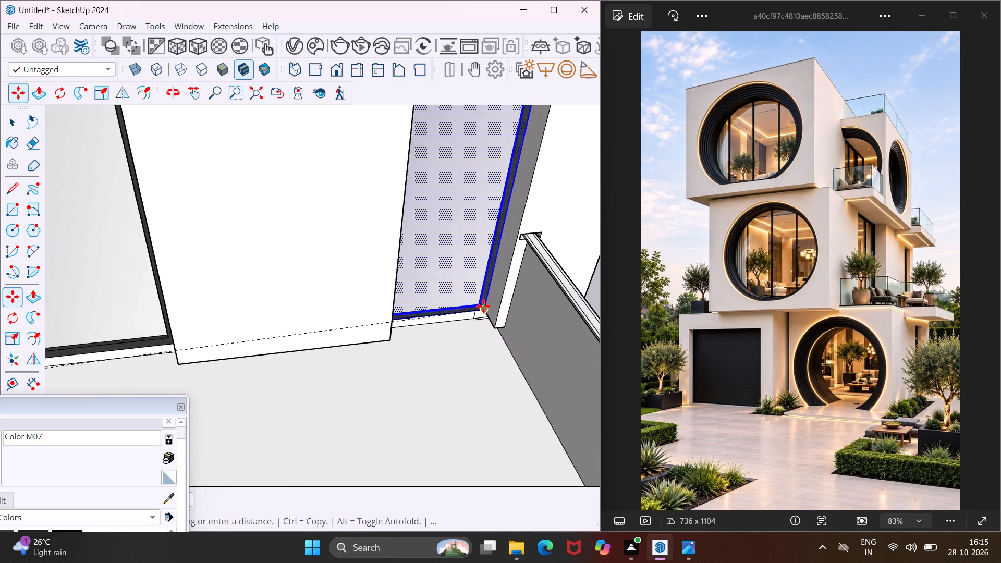
scroll(483, 306, "up", 13)
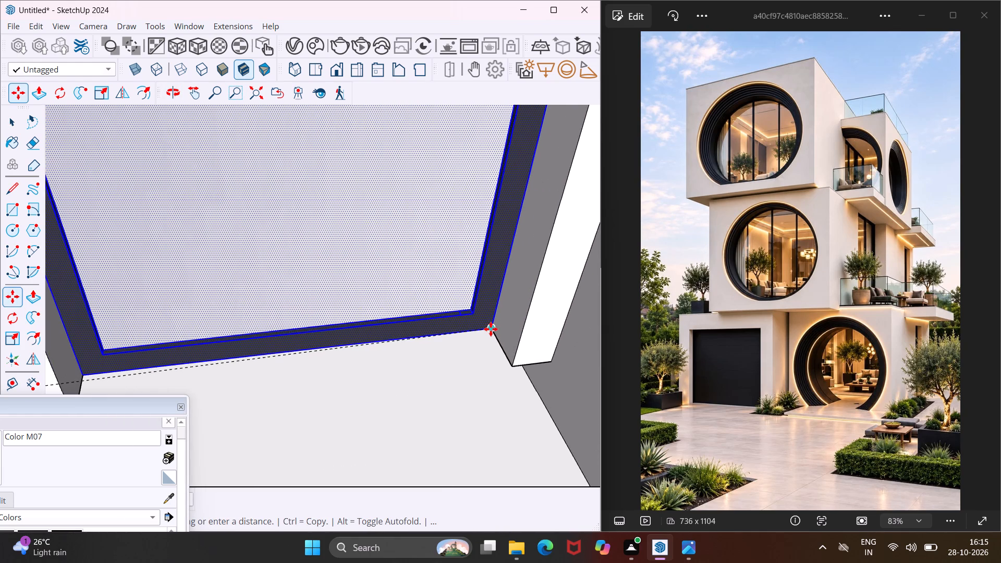
left_click(491, 329)
scroll(470, 310, "down", 7)
scroll(464, 306, "down", 19)
key("Escape")
key("space")
scroll(369, 342, "down", 2)
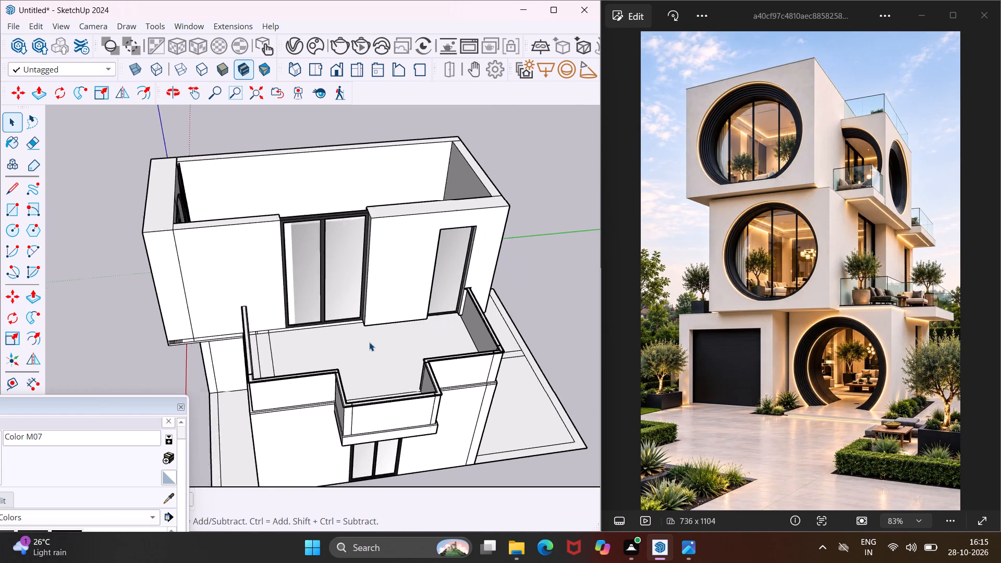
Erase the two stray lines crossing the underside of the projecting balcony slab, one near each end.
scroll(369, 342, "down", 4)
middle_click_drag(371, 351, 462, 345)
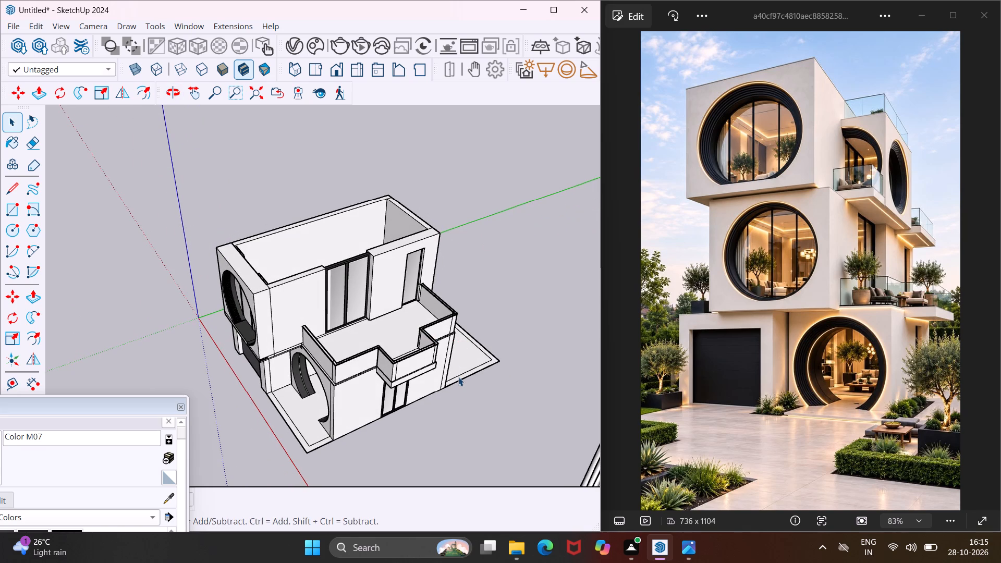
scroll(385, 329, "down", 2)
middle_click_drag(387, 329, 394, 283)
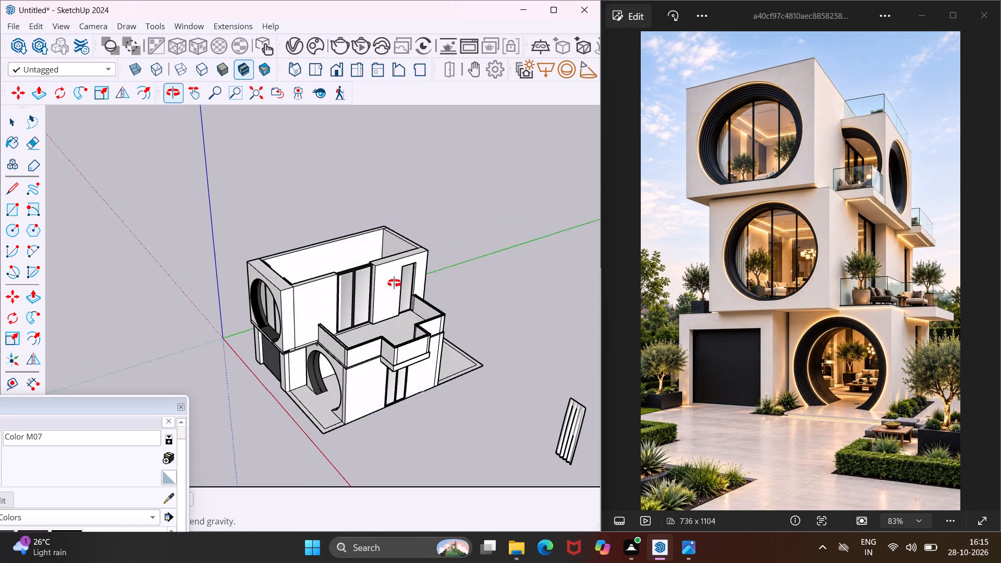
middle_click_drag(394, 283, 396, 270)
scroll(434, 257, "up", 5)
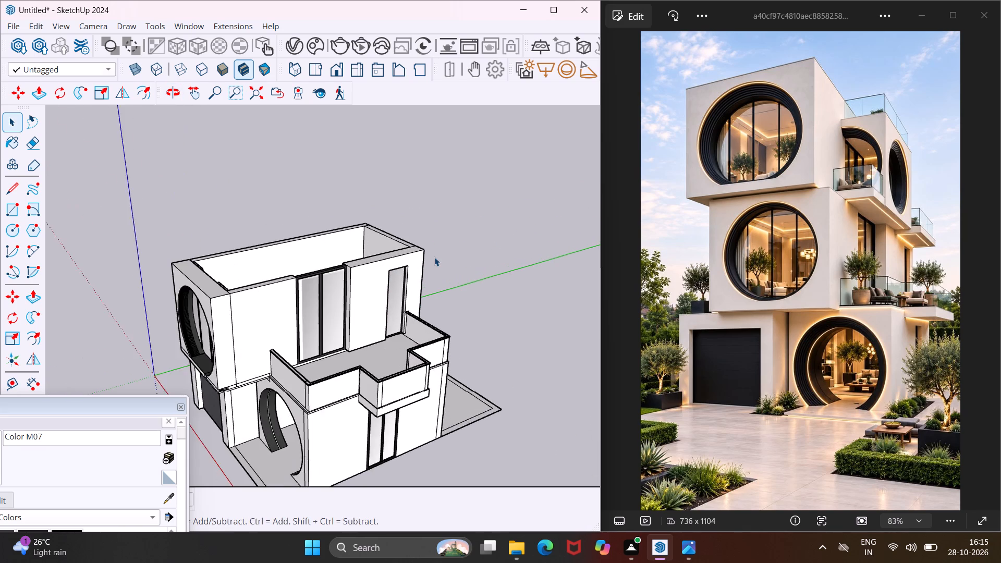
middle_click_drag(434, 257, 430, 280)
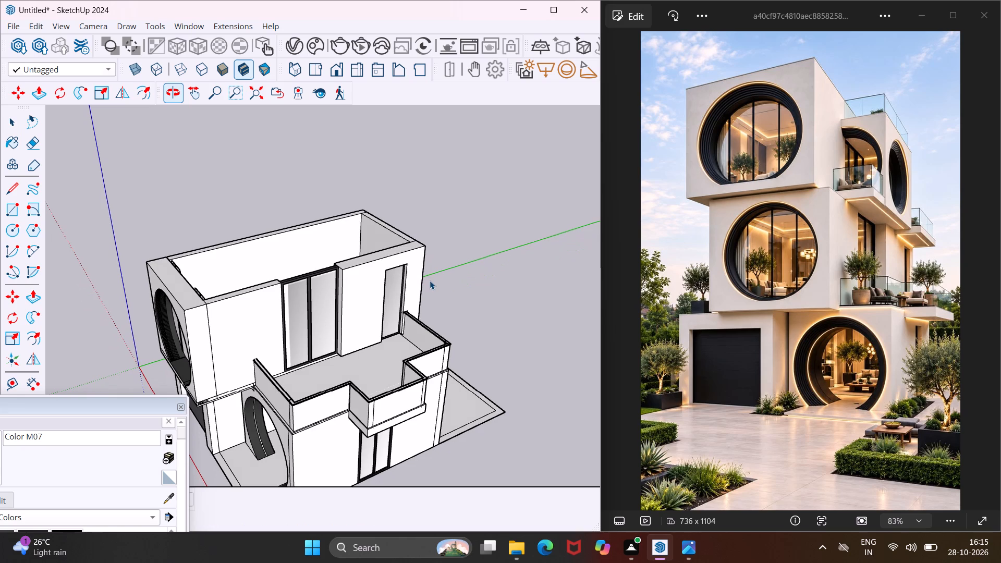
middle_click_drag(410, 420, 366, 265)
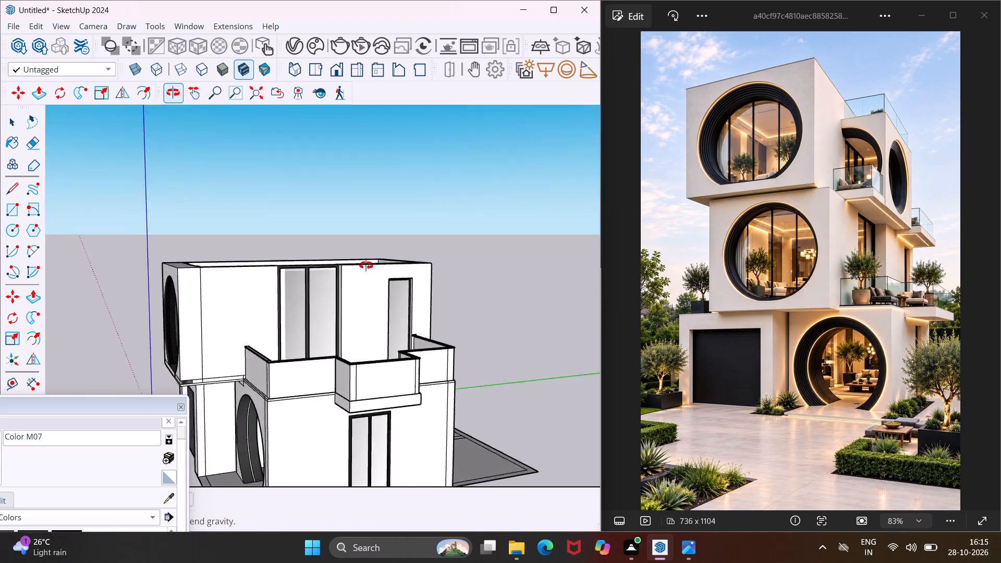
middle_click_drag(366, 265, 366, 168)
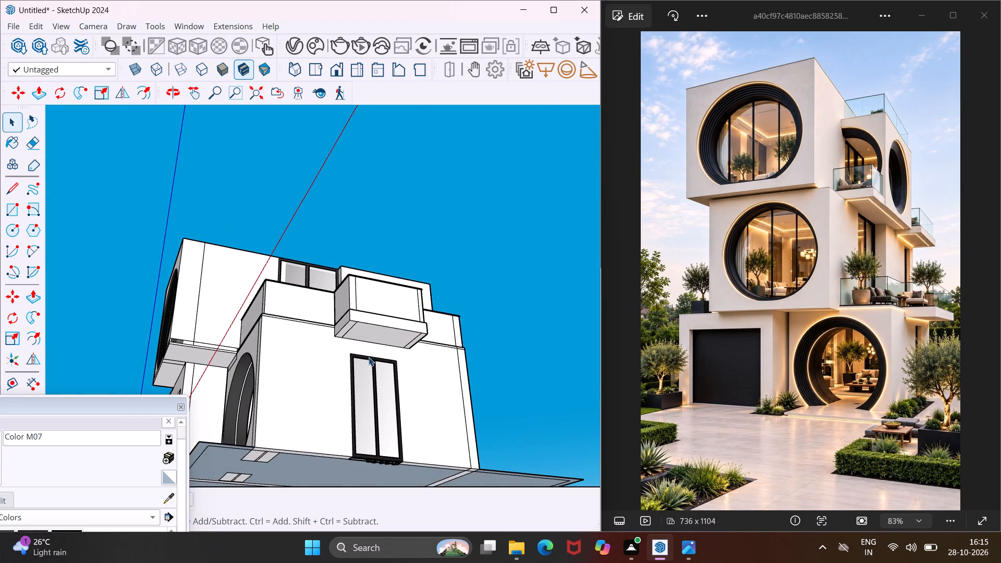
scroll(368, 359, "up", 5)
scroll(327, 303, "up", 4)
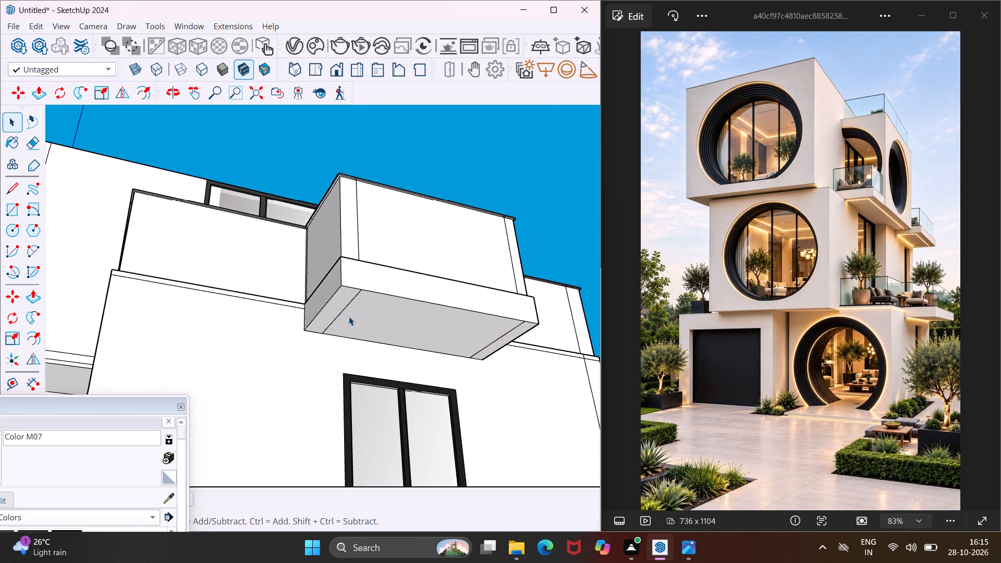
key("e")
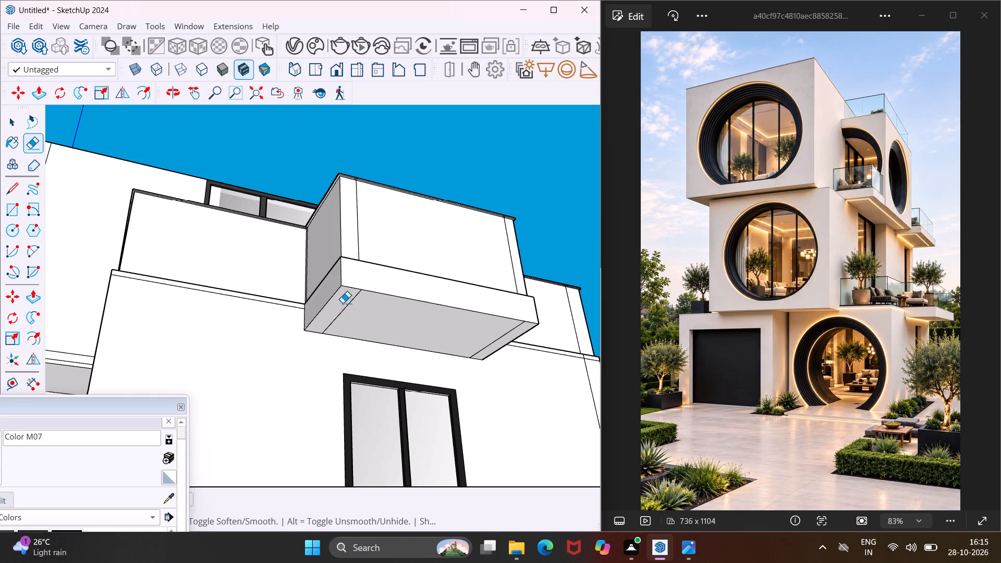
left_click(345, 307)
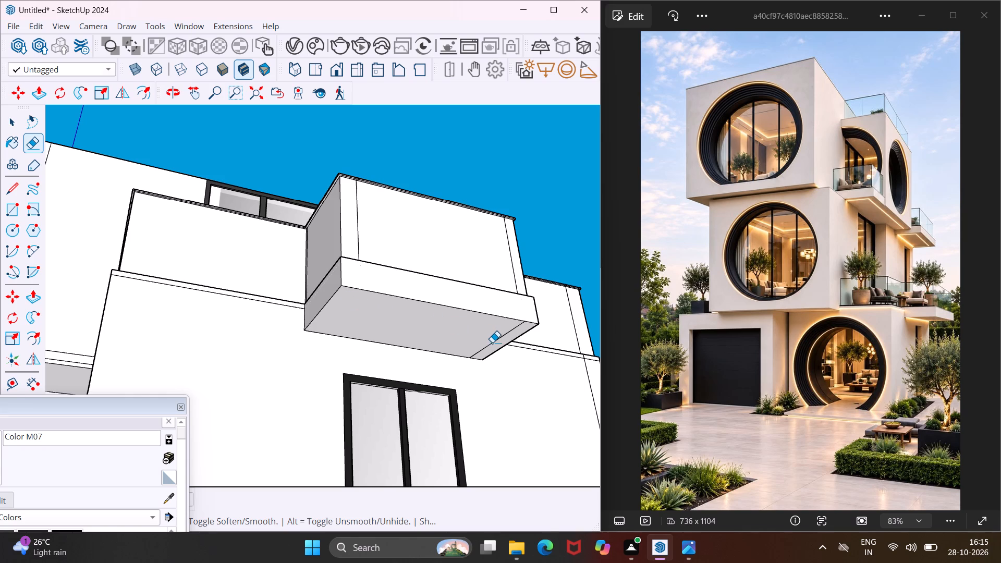
left_click(493, 342)
key("Escape")
key("space")
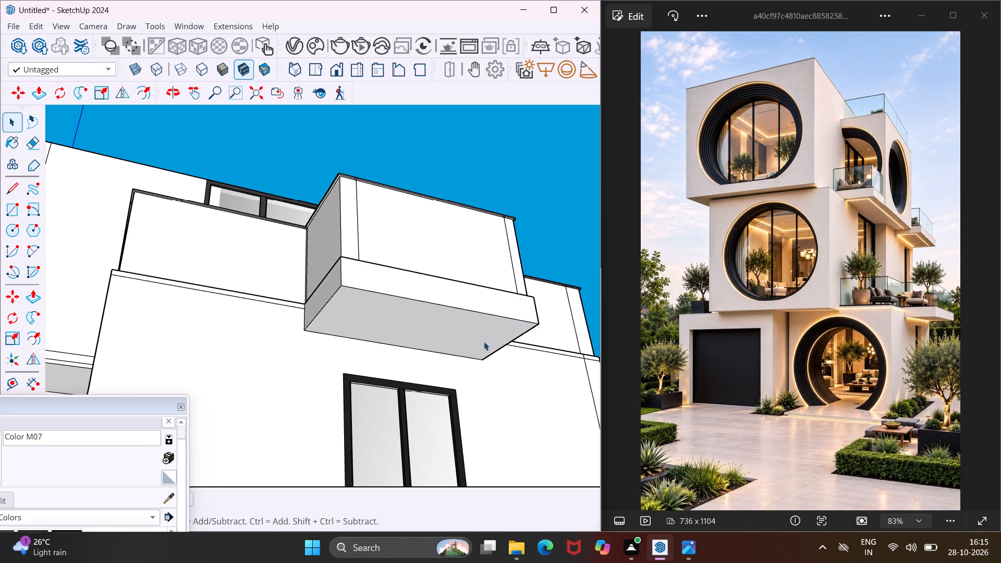
Draw a line across the full length of the projecting balcony slab's underside, parallel and close to its wall-side edge.
middle_click_drag(484, 341, 463, 310)
scroll(465, 313, "up", 5)
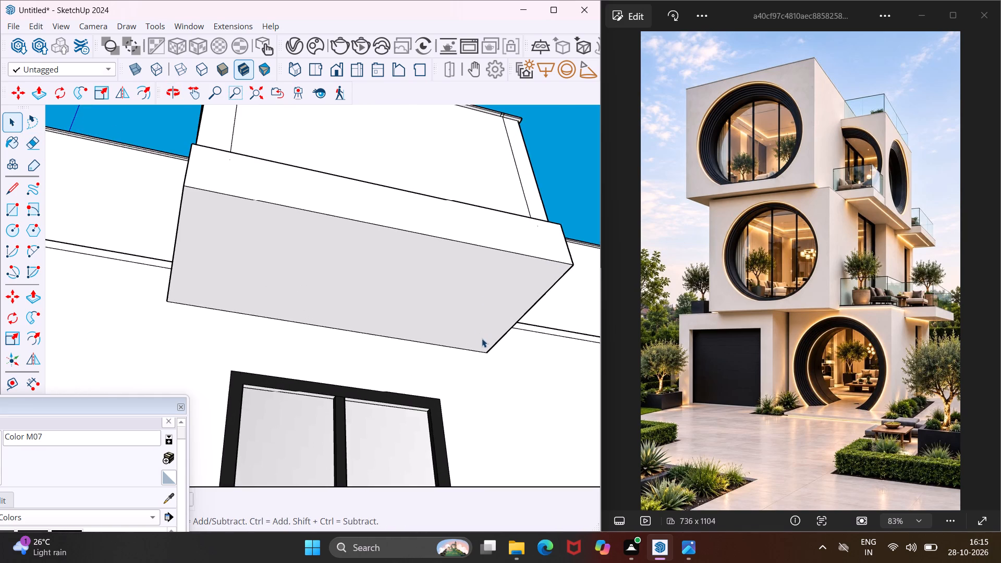
scroll(482, 338, "up", 4)
left_click(484, 359)
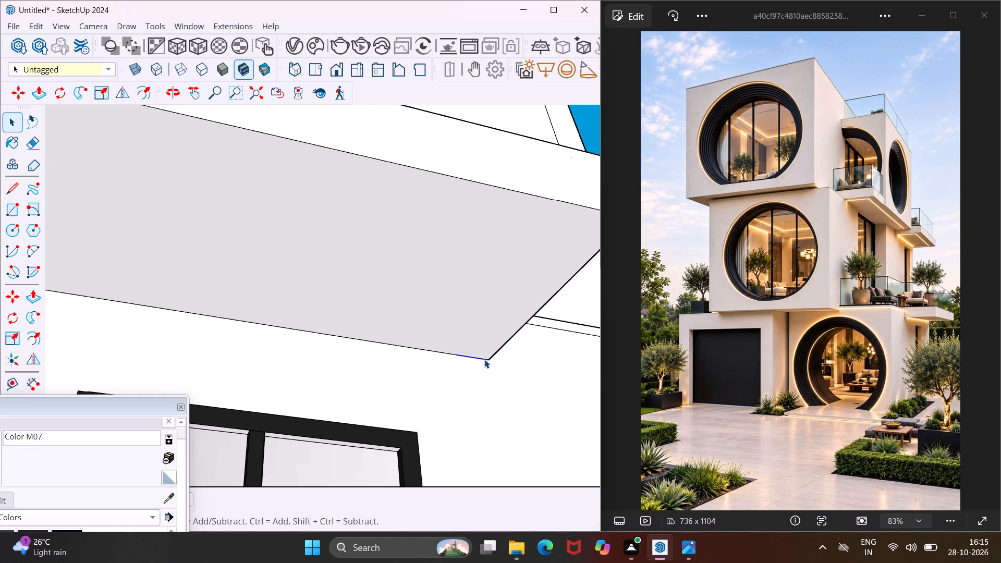
scroll(481, 358, "down", 5)
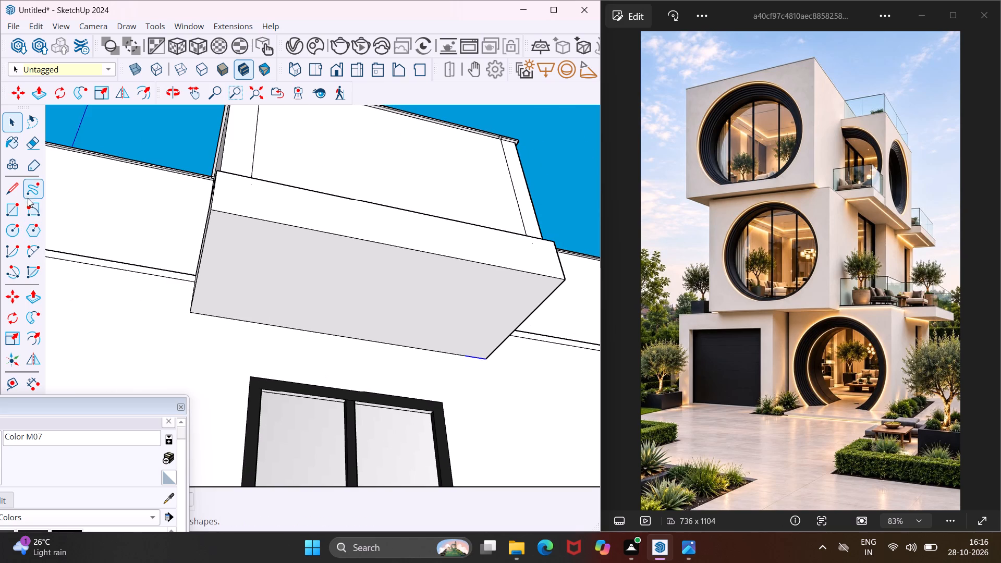
left_click(20, 193)
scroll(189, 313, "up", 3)
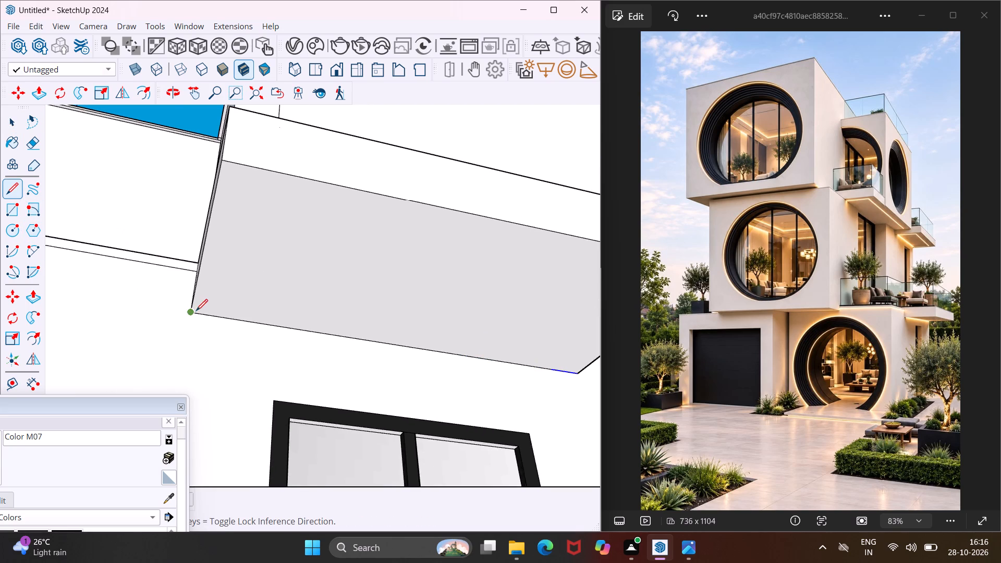
middle_click_drag(197, 304, 237, 266)
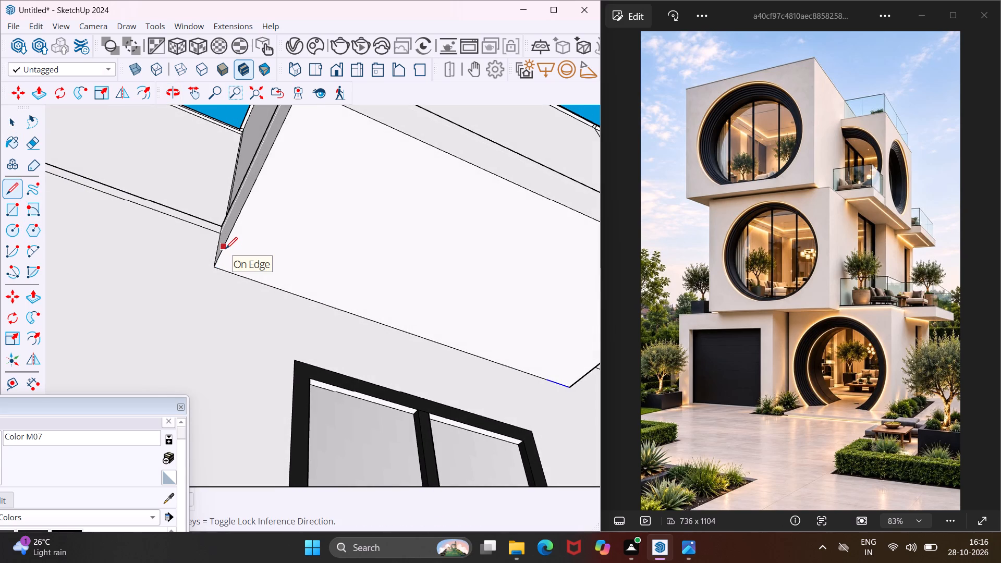
left_click(226, 249)
scroll(297, 283, "down", 3)
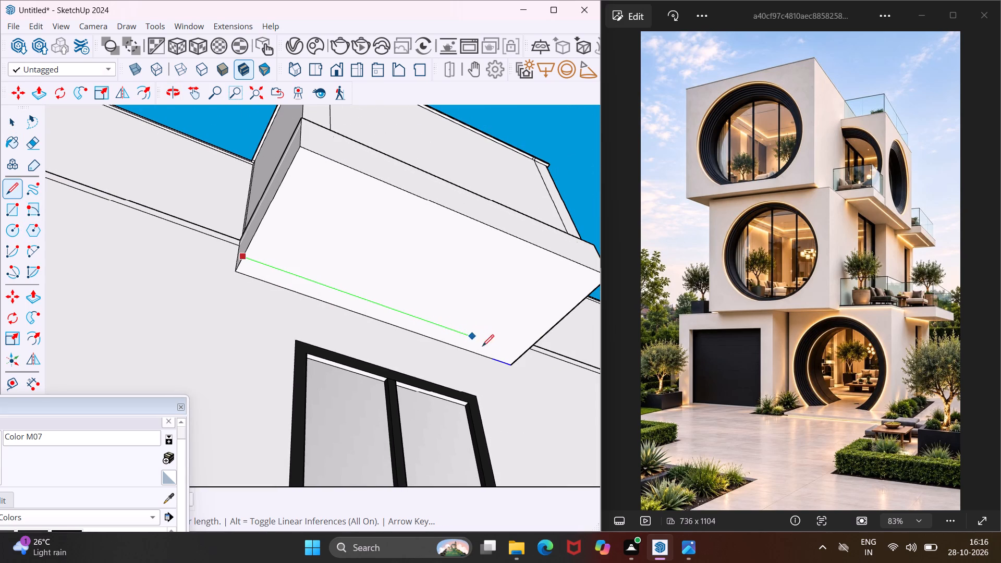
left_click(520, 355)
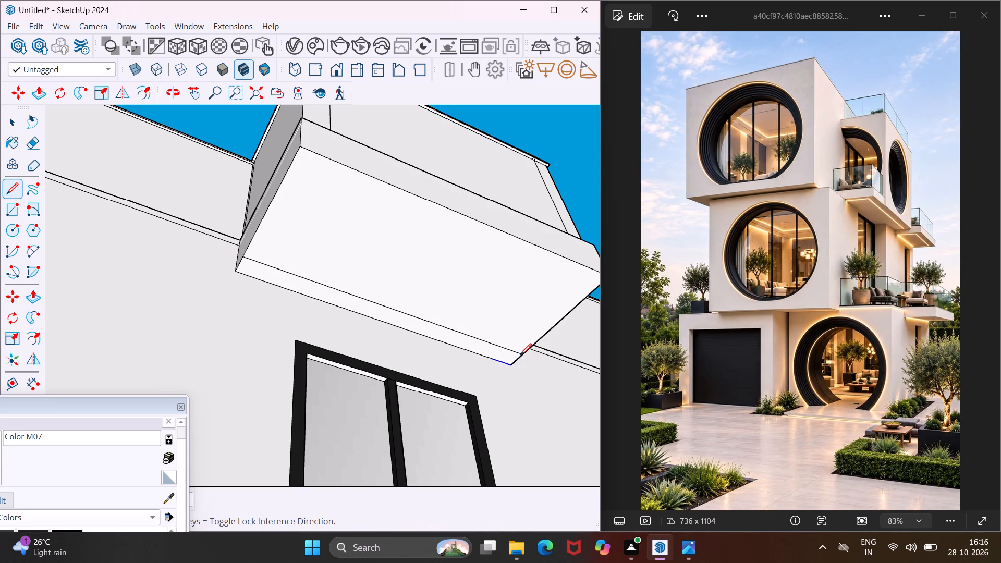
key("Escape")
key("space")
Push the narrow wall-side strip on the balcony slab's underside slightly upward to form a shallow recess along the wall.
scroll(431, 327, "up", 3)
left_click(429, 326)
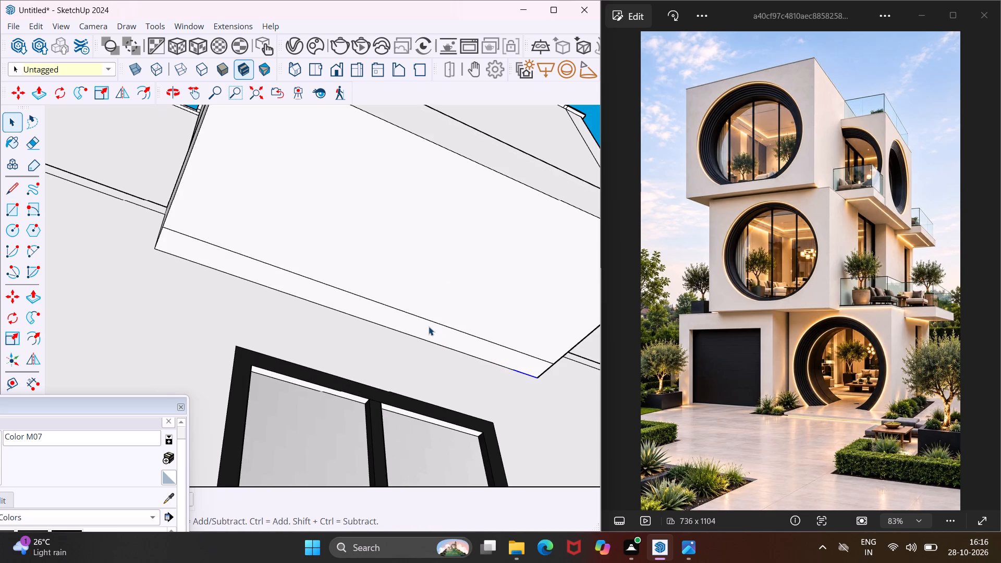
key("p")
left_click(429, 326)
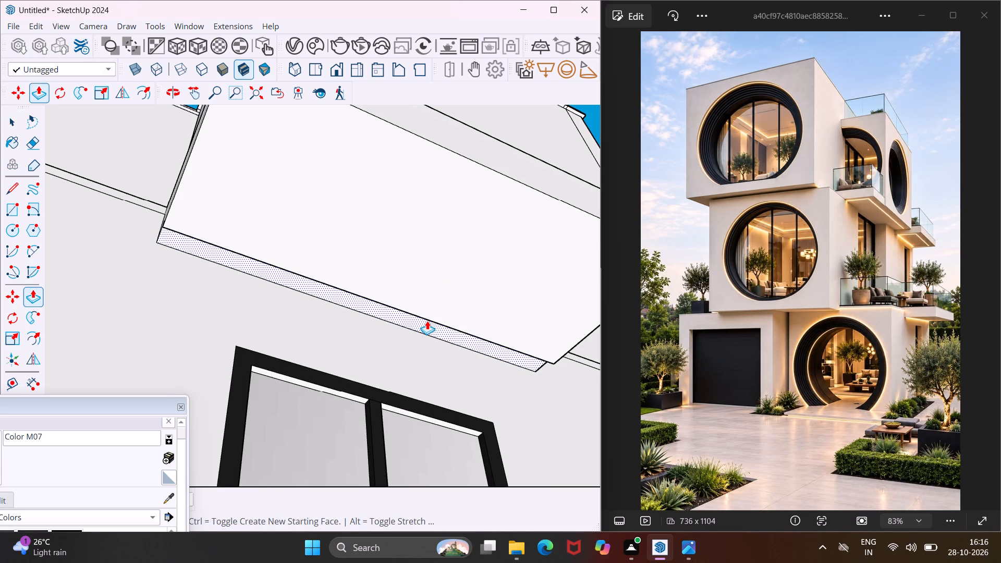
left_click(427, 321)
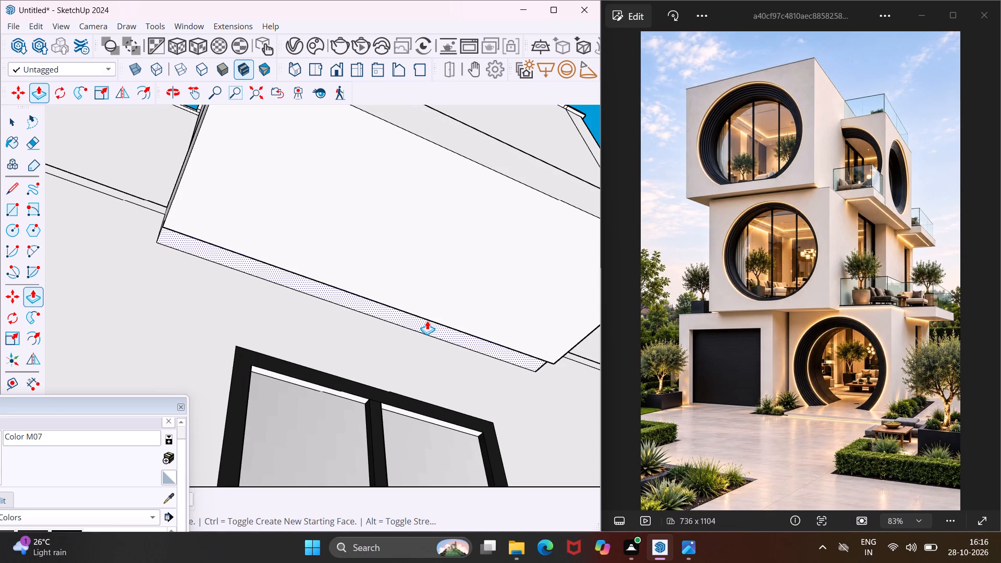
key("Escape")
key("space")
middle_click_drag(412, 274, 461, 411)
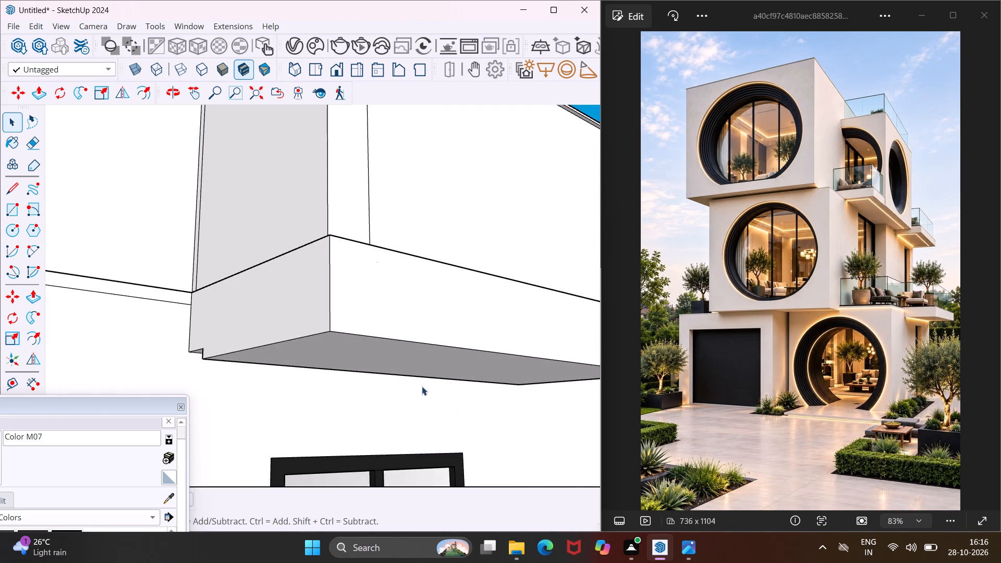
scroll(421, 386, "down", 7)
scroll(396, 338, "down", 6)
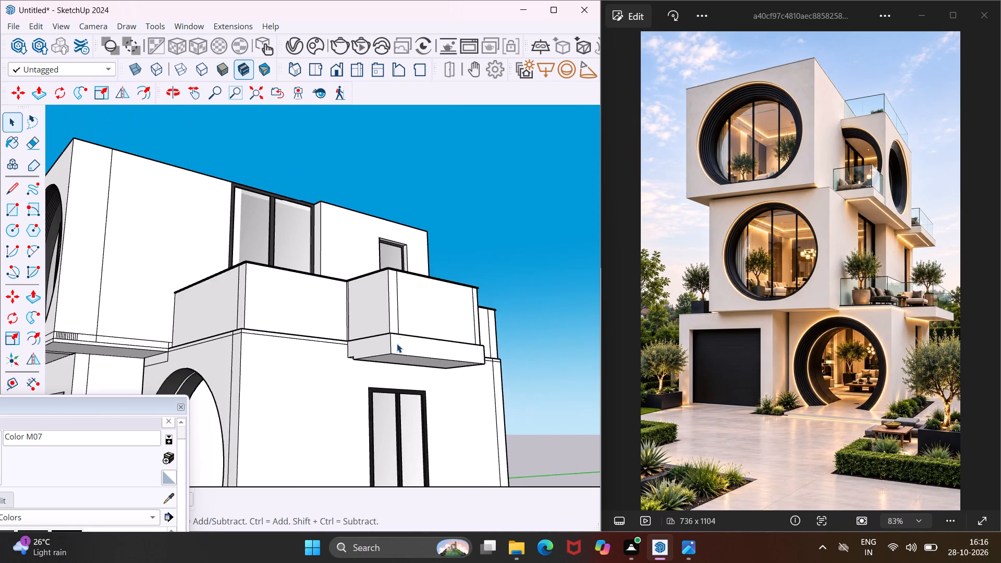
middle_click_drag(390, 344, 520, 429)
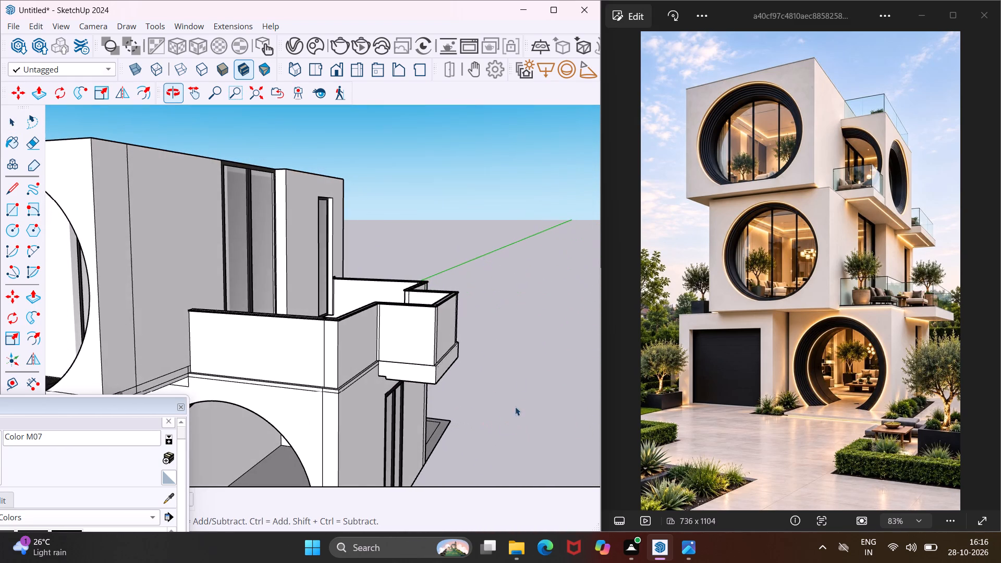
Offset the ground-floor front wall face slightly inward from its edges, leaving a thin rim outline around the large circular entrance opening.
scroll(522, 364, "down", 8)
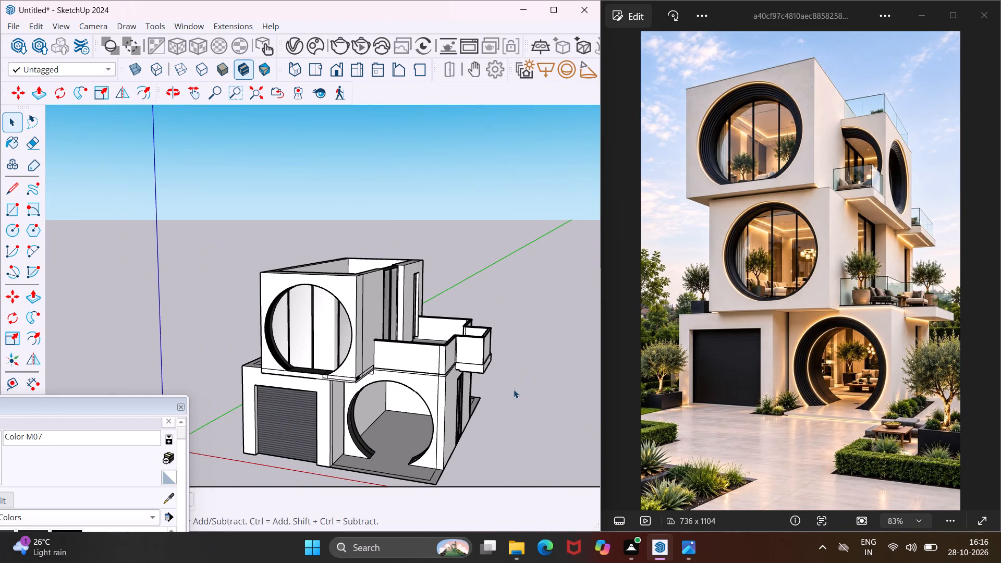
scroll(418, 462, "up", 8)
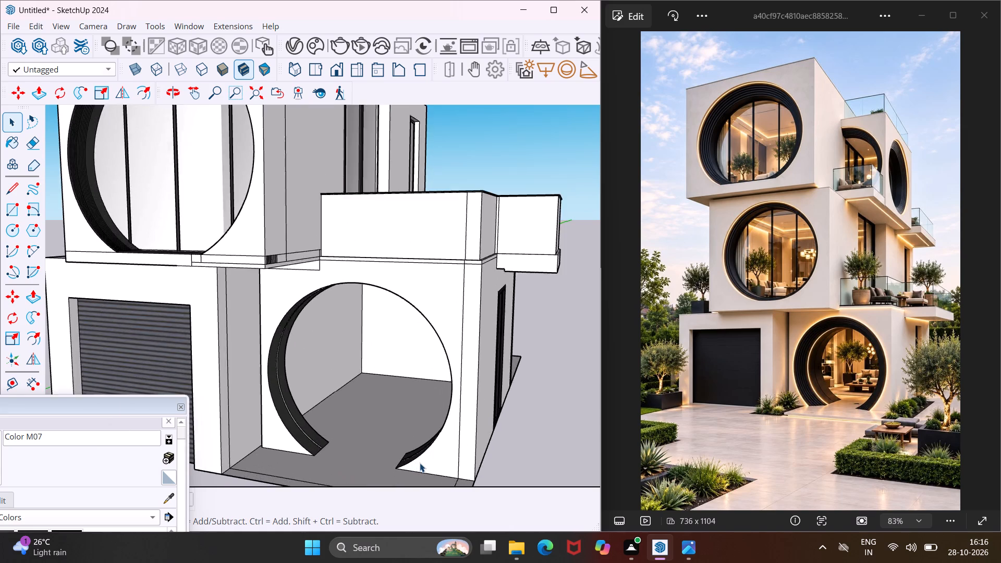
scroll(420, 463, "up", 3)
left_click(429, 460)
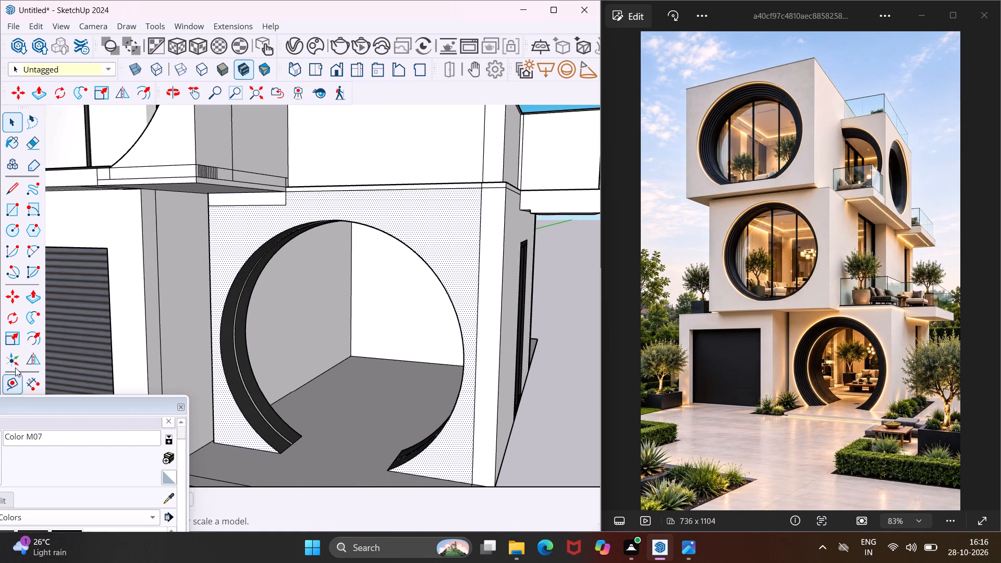
left_click(28, 338)
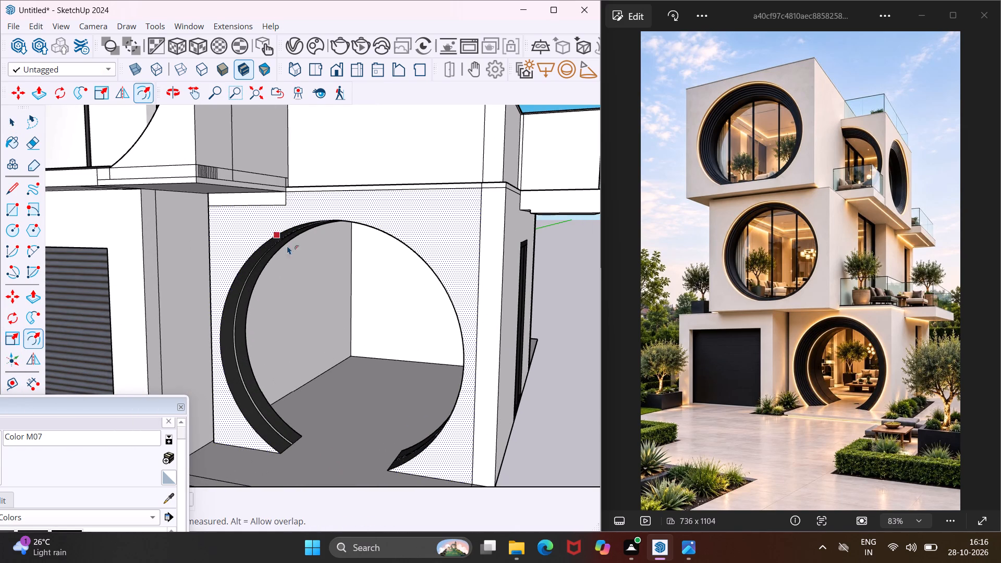
scroll(315, 213, "up", 7)
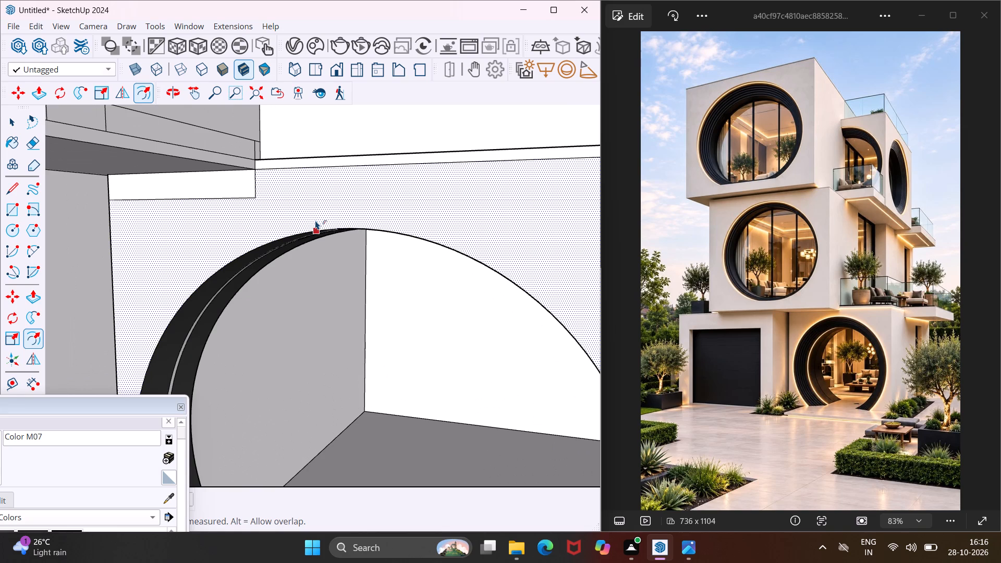
left_click(315, 221)
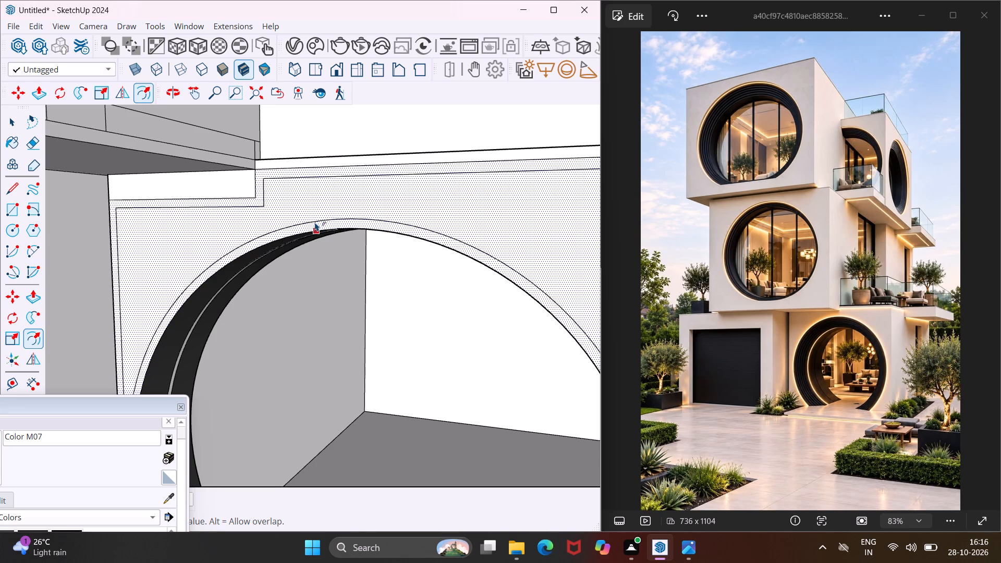
left_click(315, 222)
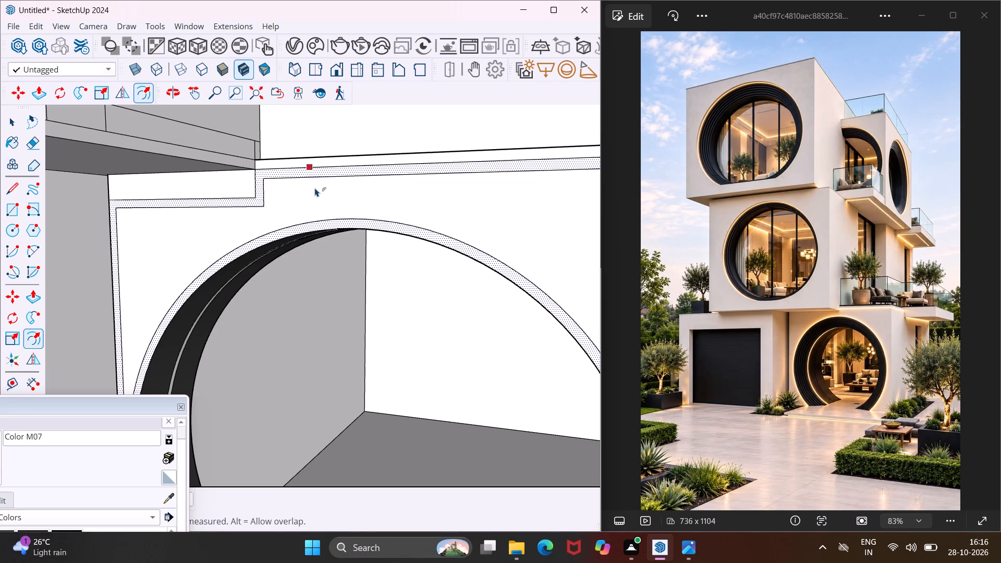
scroll(315, 188, "down", 6)
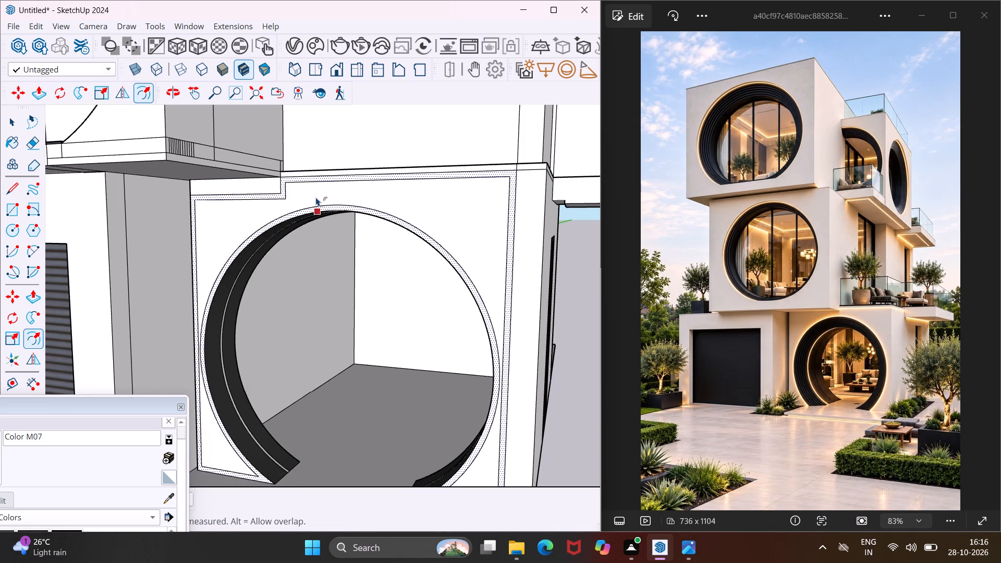
key("Escape")
key("space")
Draw short lines extending both lower ends of the entrance's offset arc down to the wall's bottom edge.
scroll(310, 174, "down", 4)
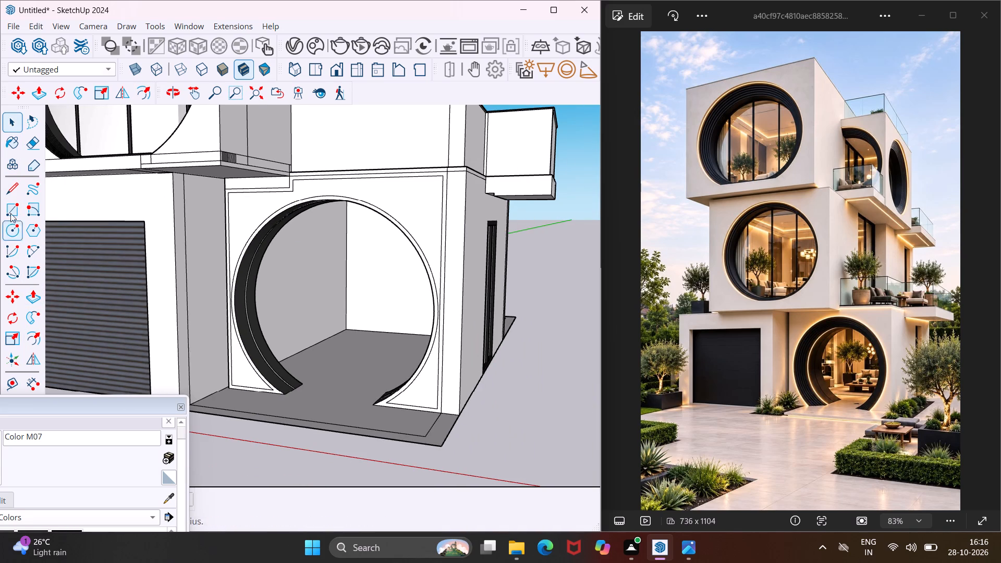
left_click(10, 188)
scroll(280, 393, "up", 4)
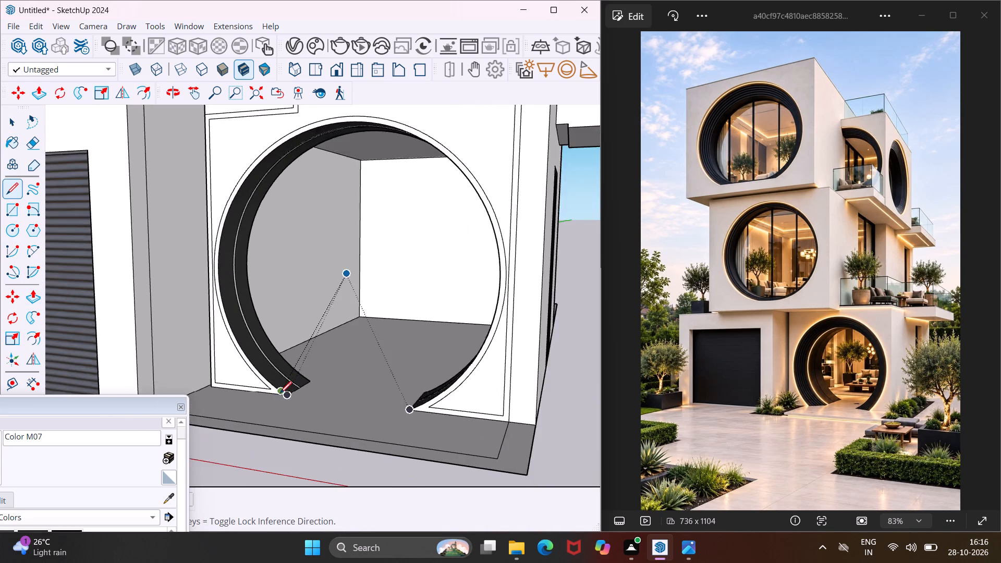
scroll(280, 393, "up", 10)
left_click(248, 383)
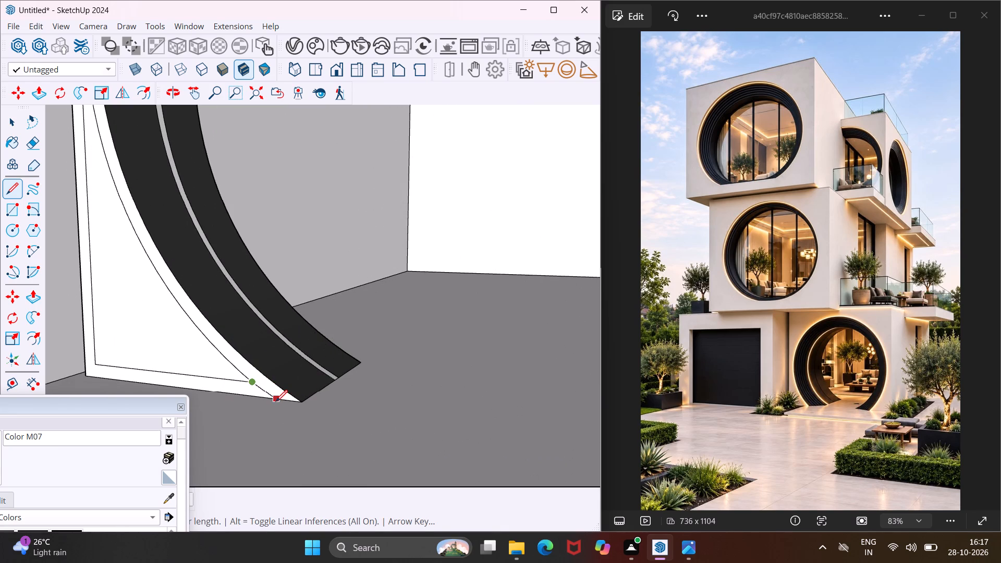
left_click(274, 398)
scroll(248, 415, "down", 10)
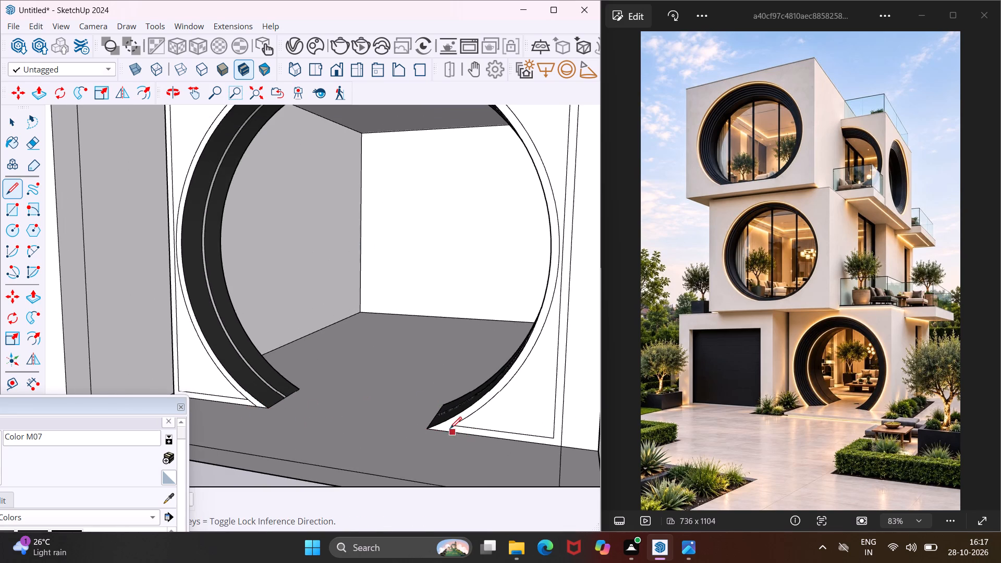
scroll(450, 428, "up", 12)
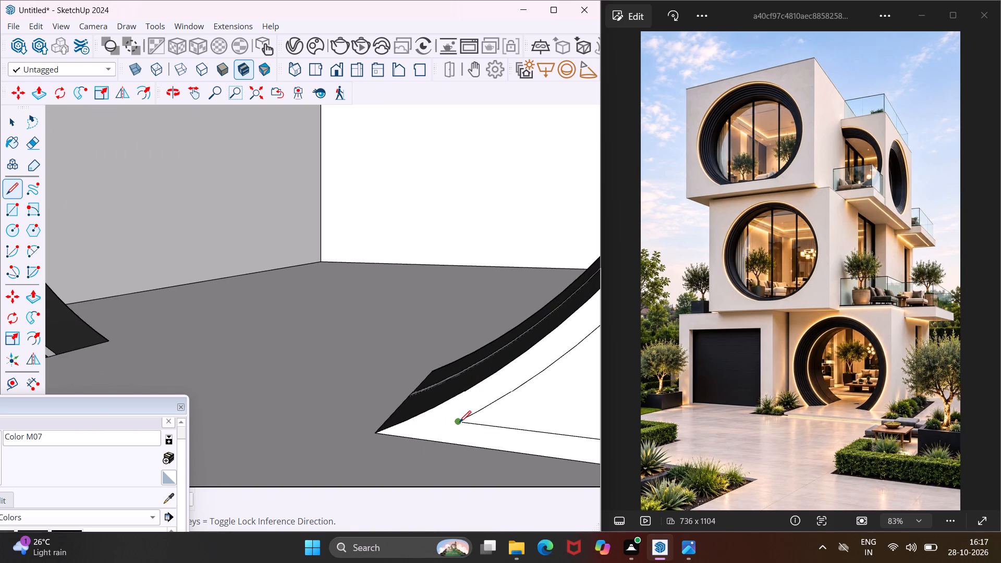
left_click(459, 422)
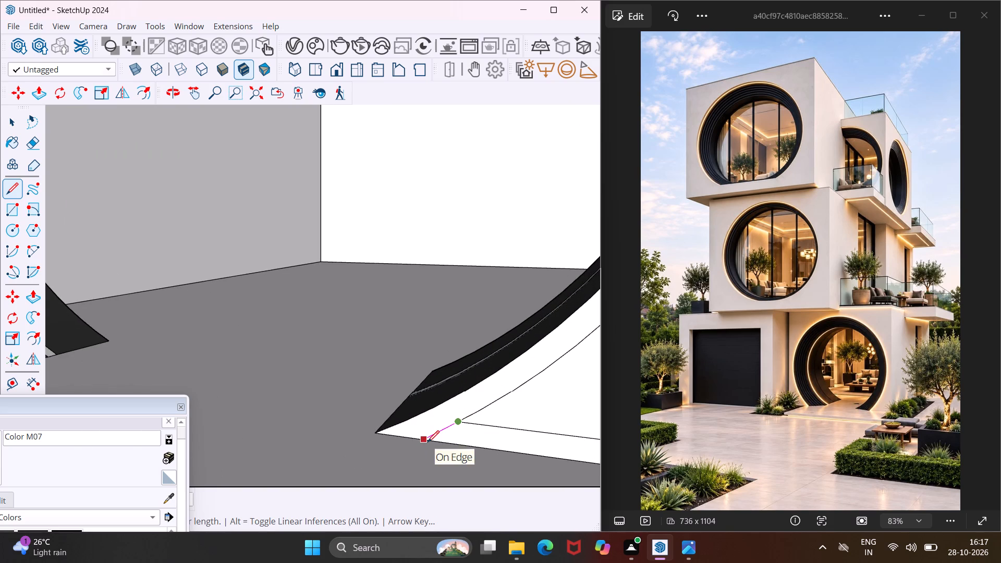
left_click(428, 442)
key("grave")
key("Escape")
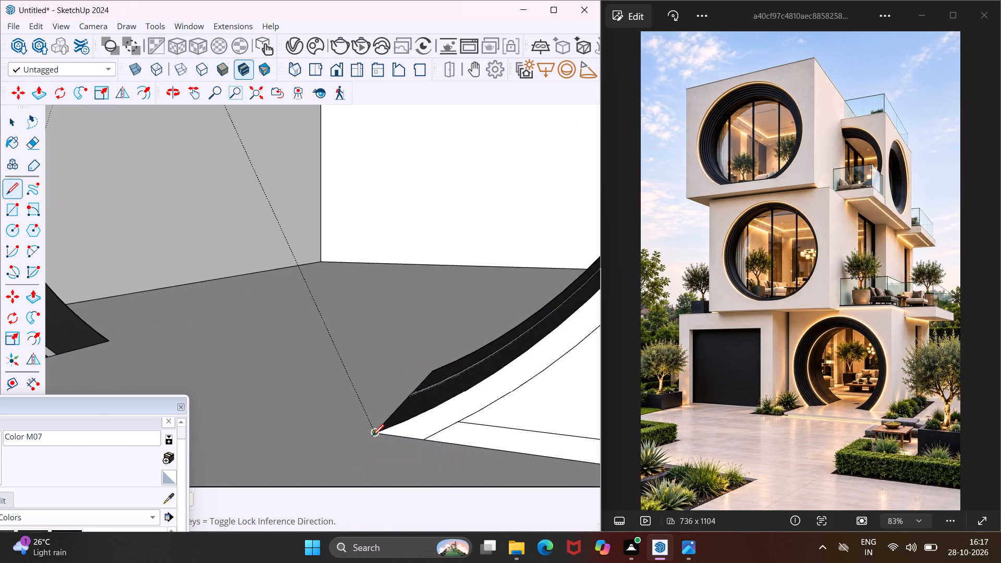
key("space")
Erase the surplus offset lines along the entrance wall's outer-corner side, the adjoining bottom edge and the long top edge.
scroll(320, 394, "down", 11)
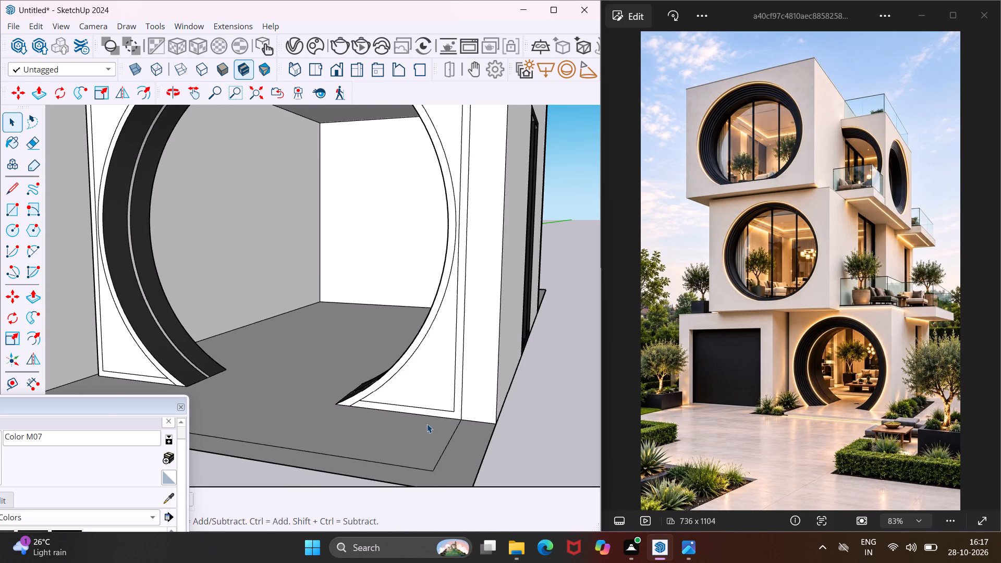
key("e")
scroll(446, 417, "up", 2)
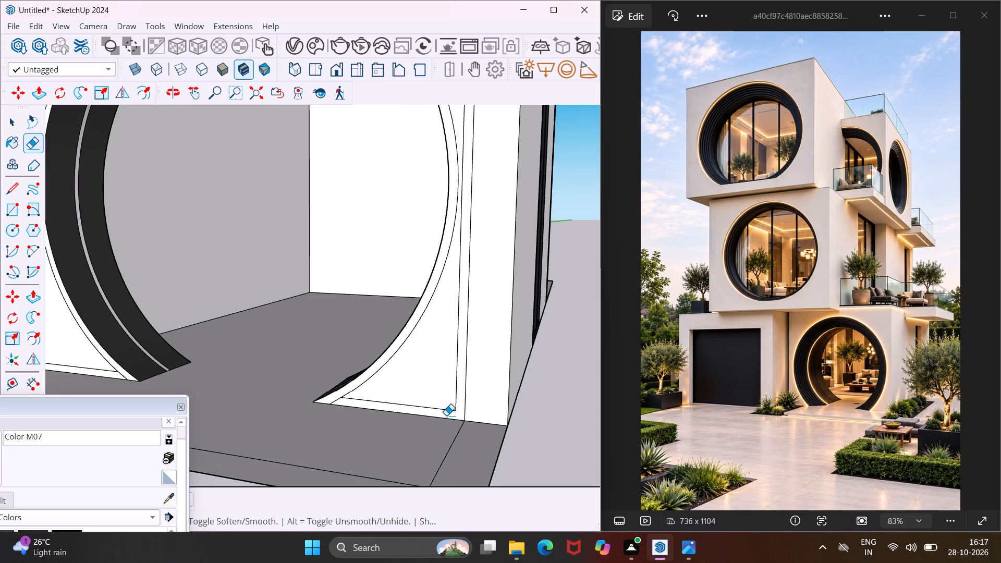
left_click(446, 409)
left_click(455, 406)
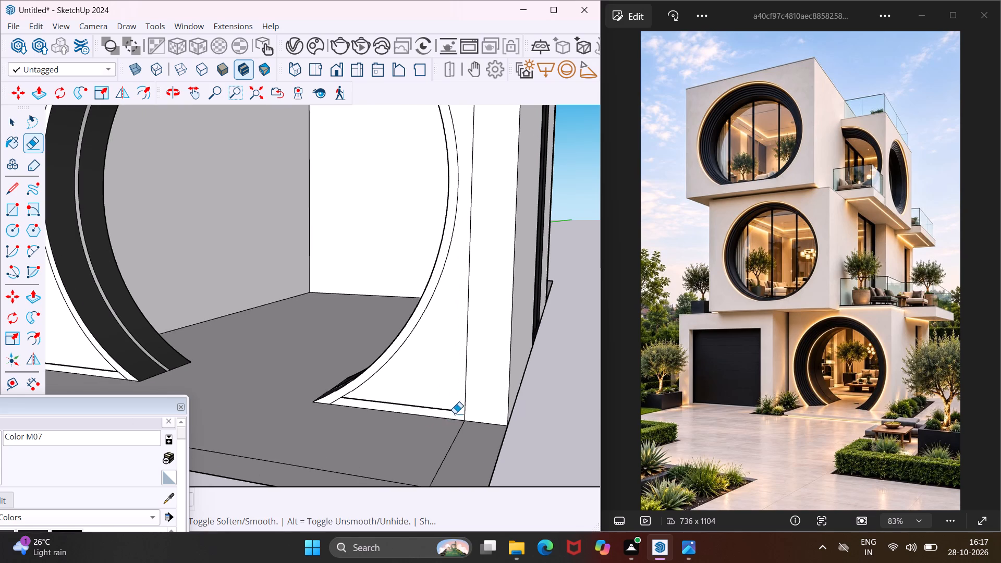
left_click(451, 410)
scroll(445, 399, "down", 6)
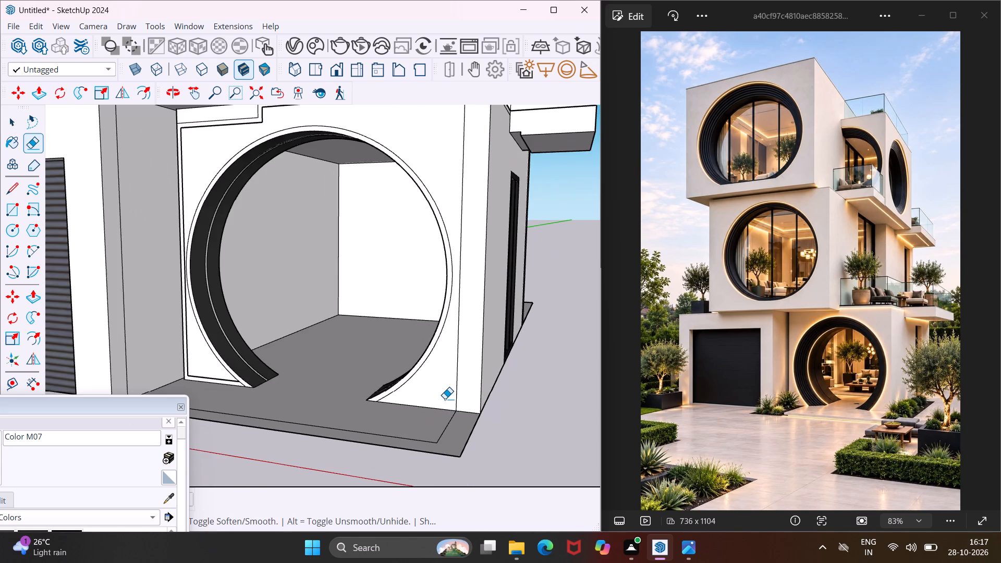
scroll(445, 399, "down", 3)
scroll(402, 170, "up", 7)
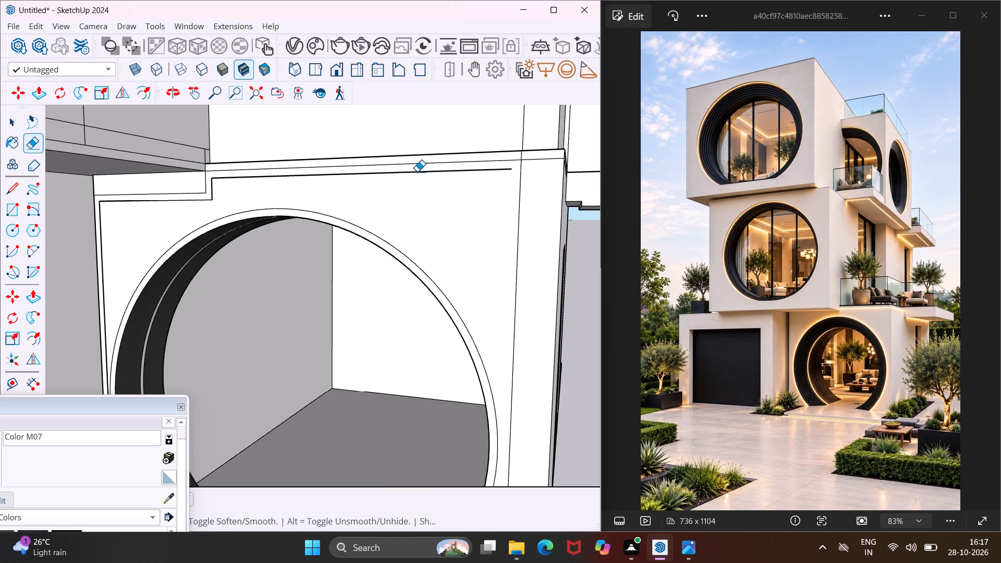
scroll(417, 172, "up", 2)
left_click(419, 172)
scroll(411, 186, "down", 6)
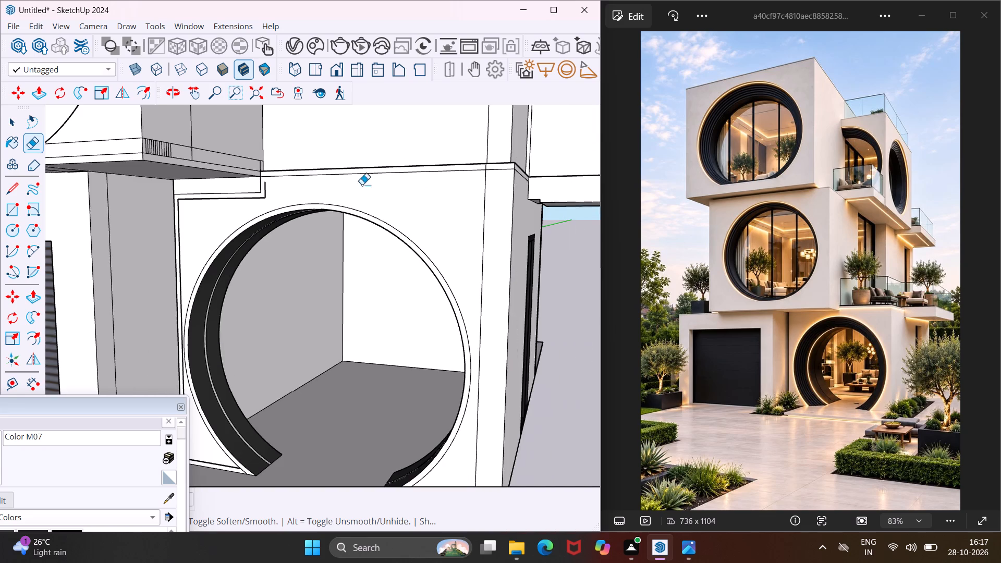
Erase the remaining surplus offset lines at the entrance wall's upper notch, garage-side edge and garage-side bottom edge, keeping the rim arc.
scroll(271, 190, "up", 6)
left_click(260, 185)
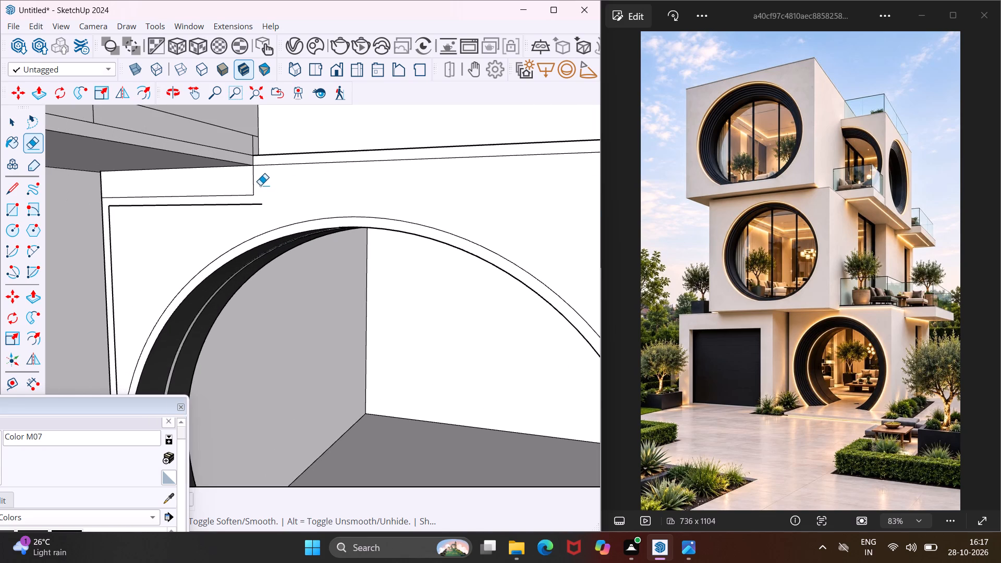
left_click(258, 202)
left_click(258, 205)
scroll(288, 189, "down", 4)
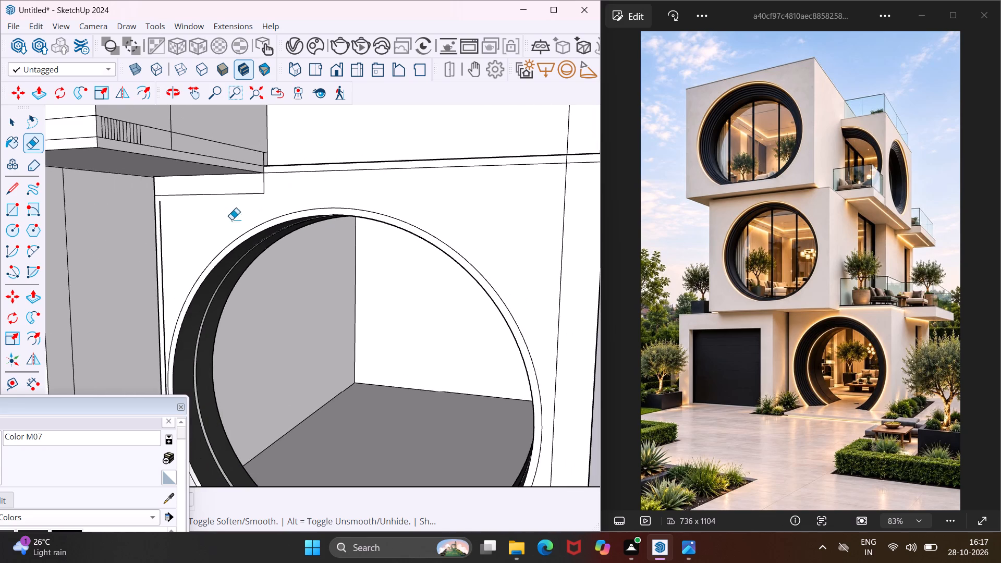
scroll(172, 263, "up", 7)
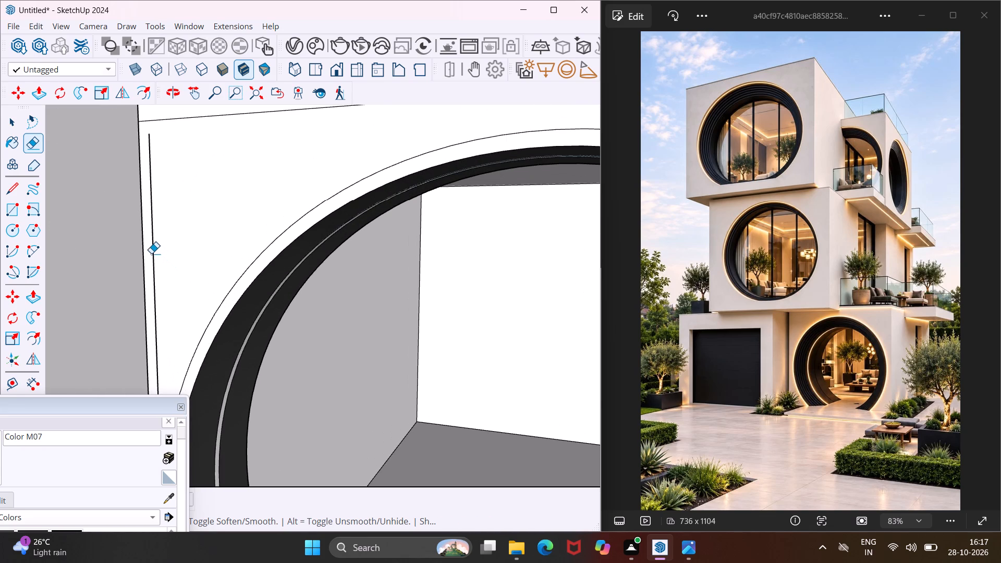
left_click(151, 253)
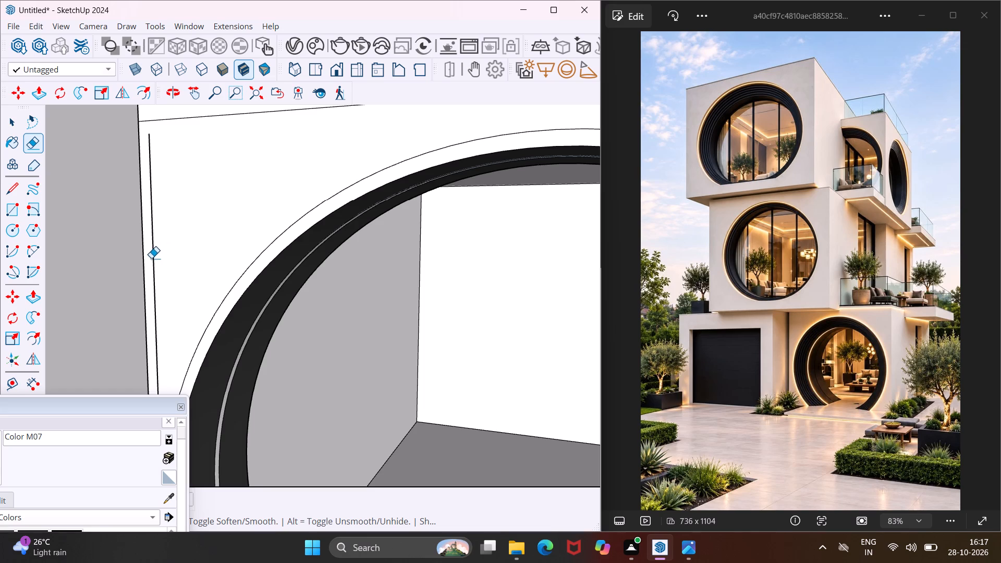
left_click(152, 259)
scroll(182, 213, "down", 17)
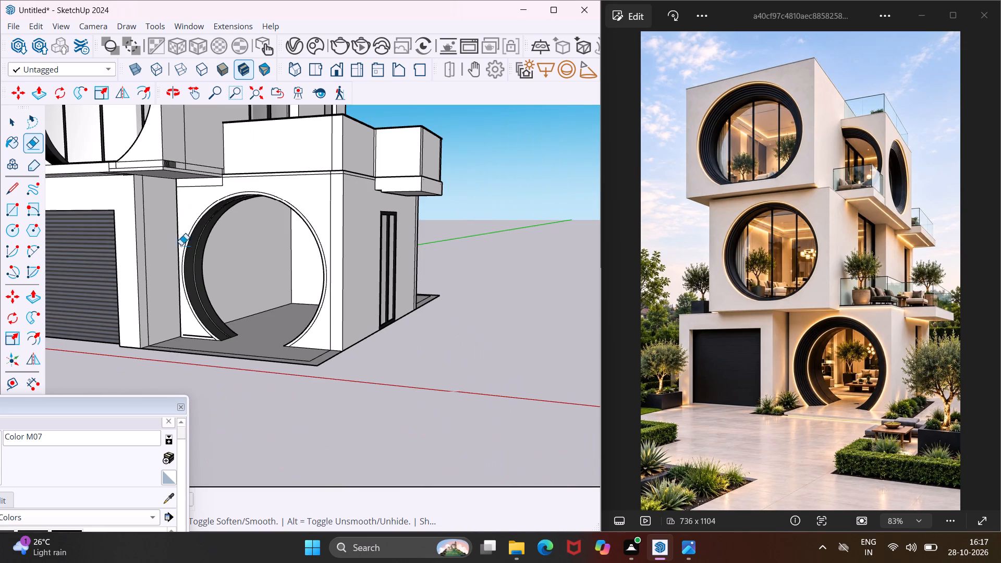
scroll(197, 341, "up", 14)
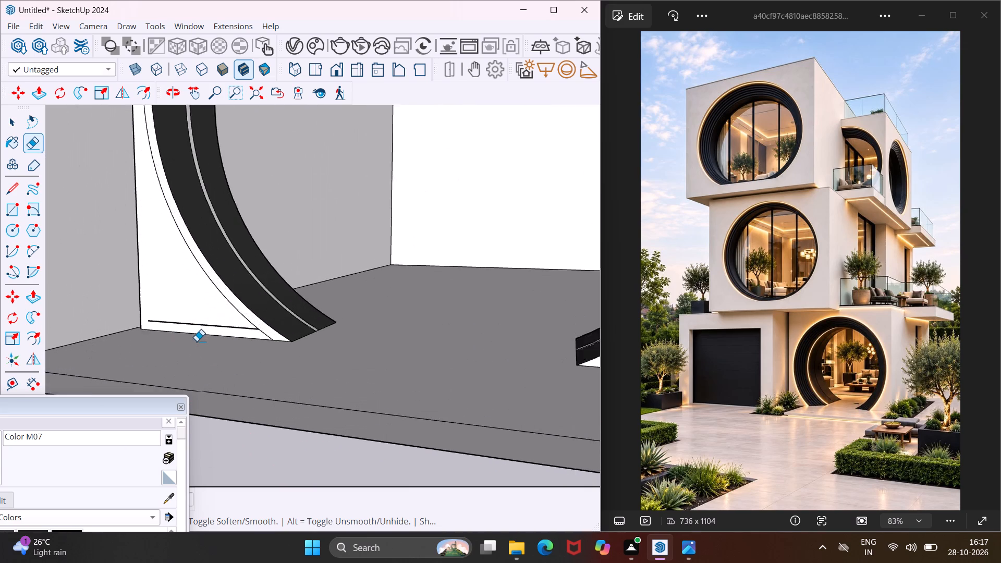
scroll(197, 341, "up", 1)
left_click(210, 323)
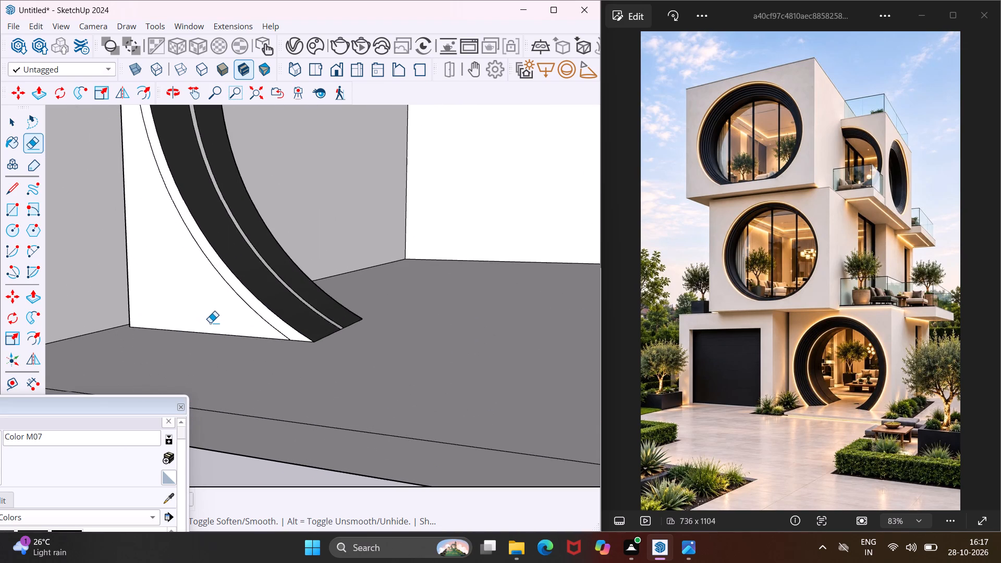
key("Escape")
key("Escape")
key("space")
Offset the first-floor front wall face slightly inward from its edges, leaving a thin rim outline around the large circular window.
scroll(272, 310, "down", 12)
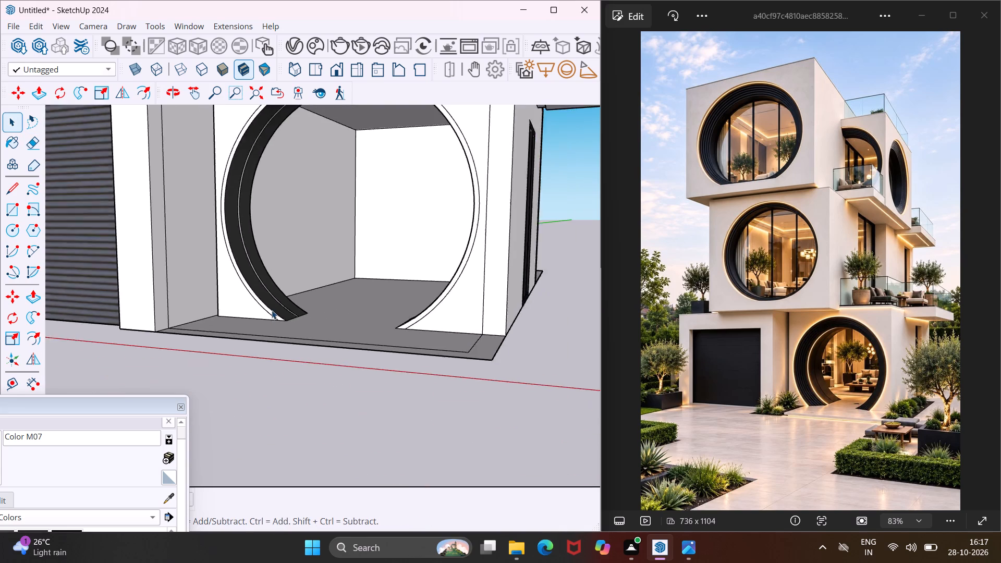
scroll(272, 310, "down", 8)
middle_click_drag(268, 276, 420, 360)
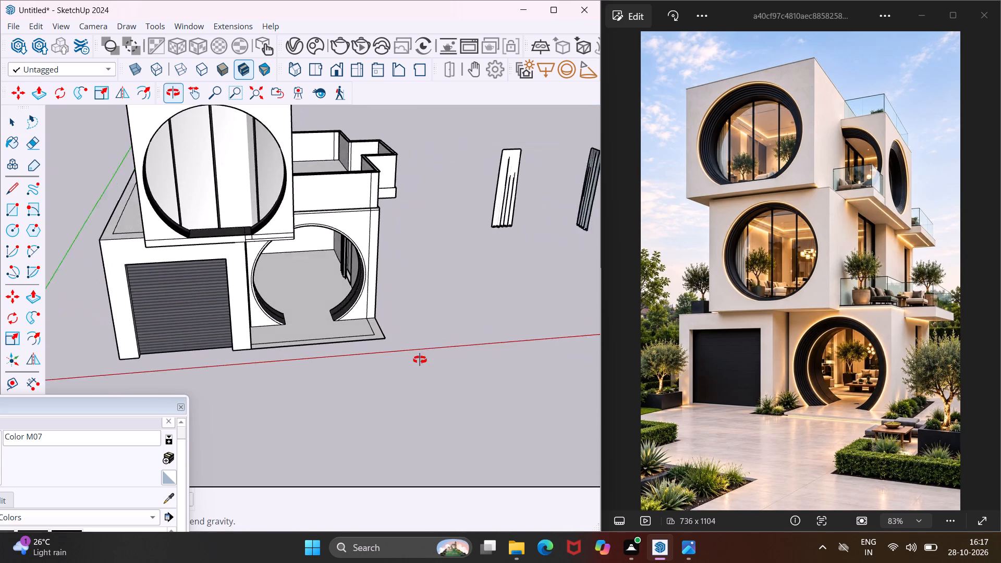
middle_click_drag(420, 360, 436, 364)
scroll(280, 280, "down", 4)
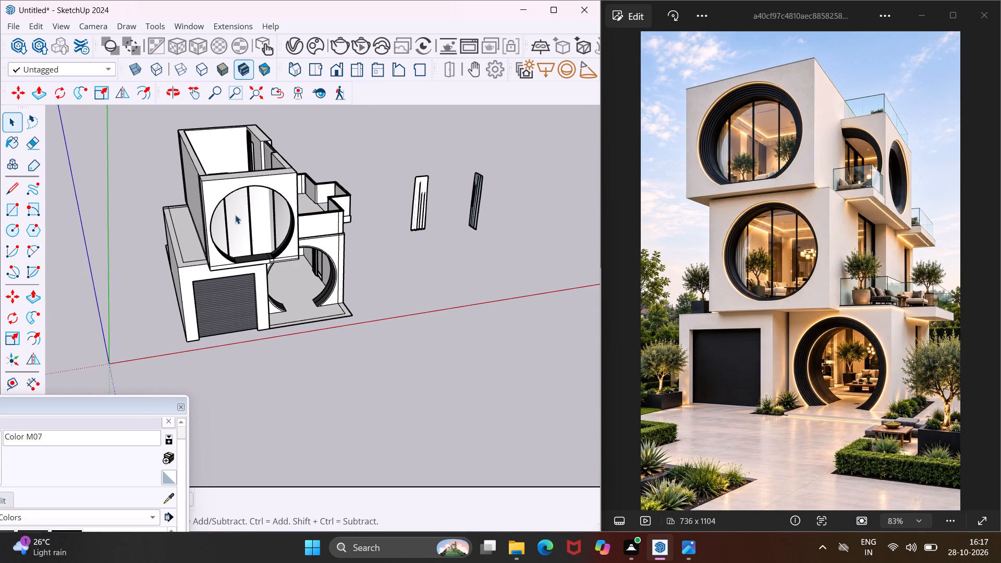
scroll(223, 194, "up", 5)
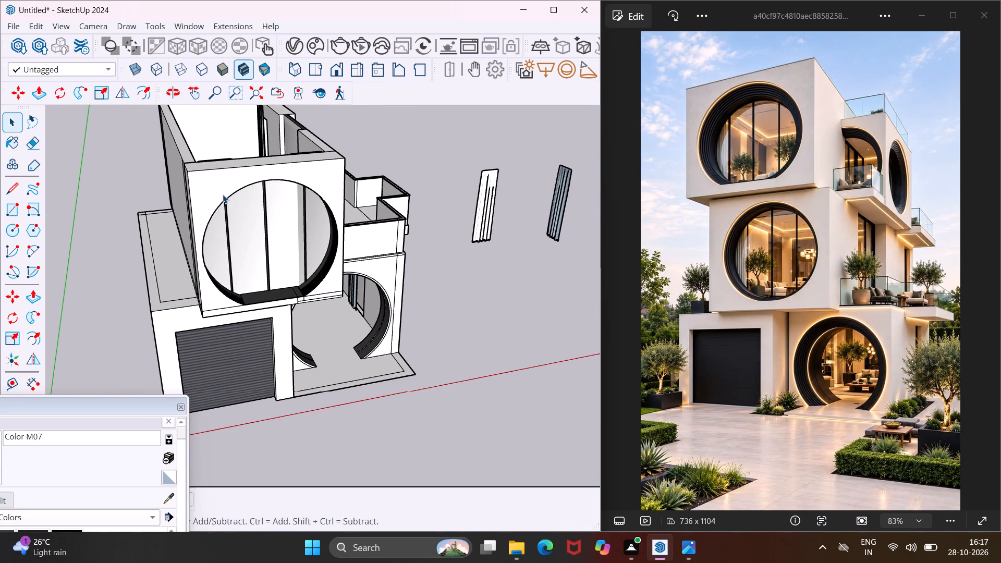
scroll(223, 194, "up", 2)
left_click(215, 198)
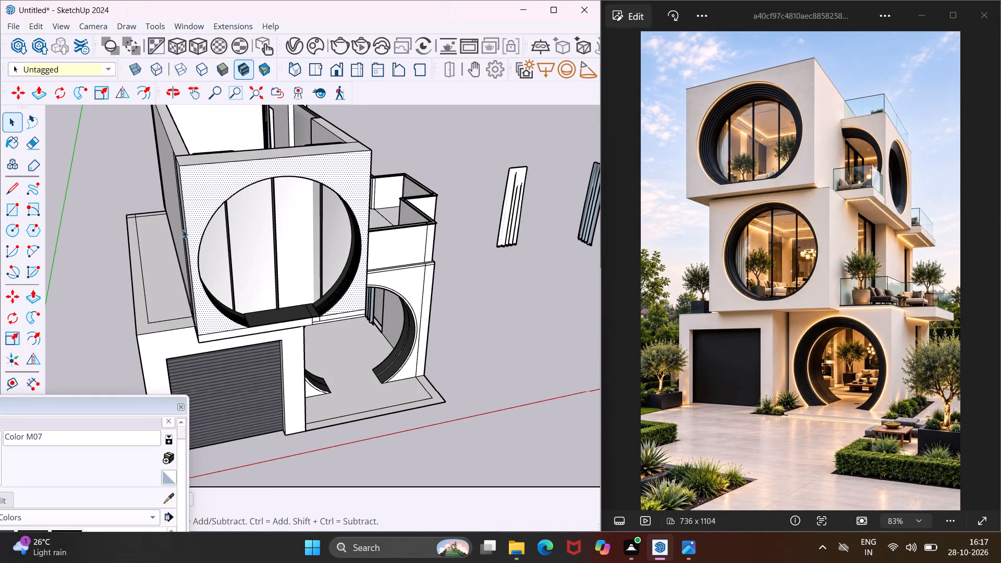
left_click(33, 333)
scroll(225, 190, "up", 5)
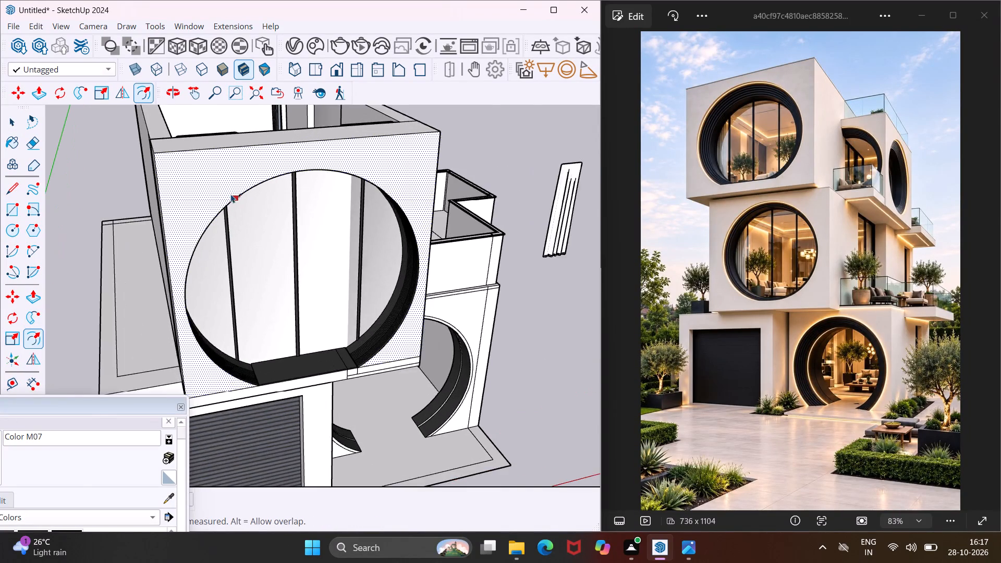
scroll(231, 194, "up", 5)
left_click(233, 194)
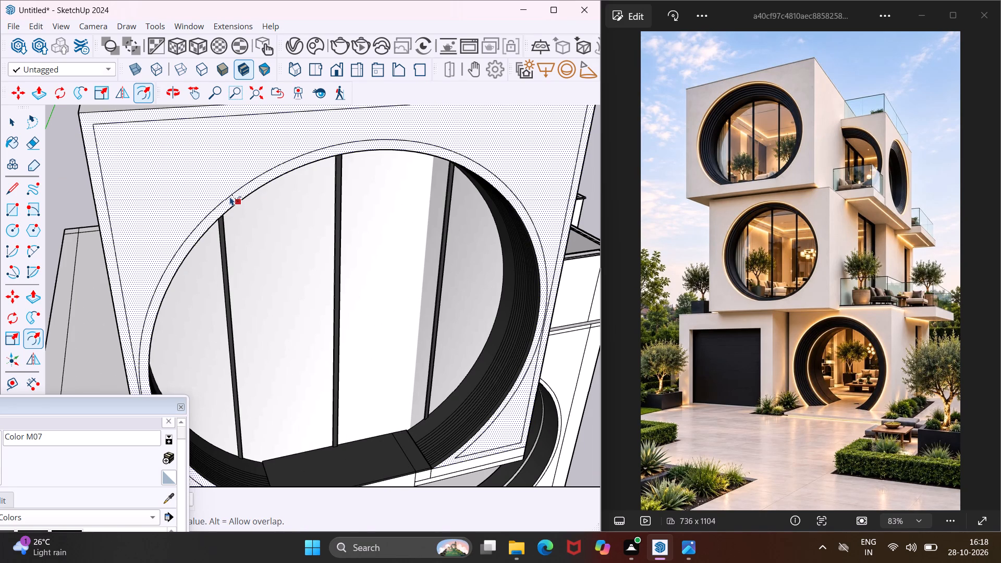
scroll(230, 197, "down", 3)
middle_click_drag(230, 197, 219, 188)
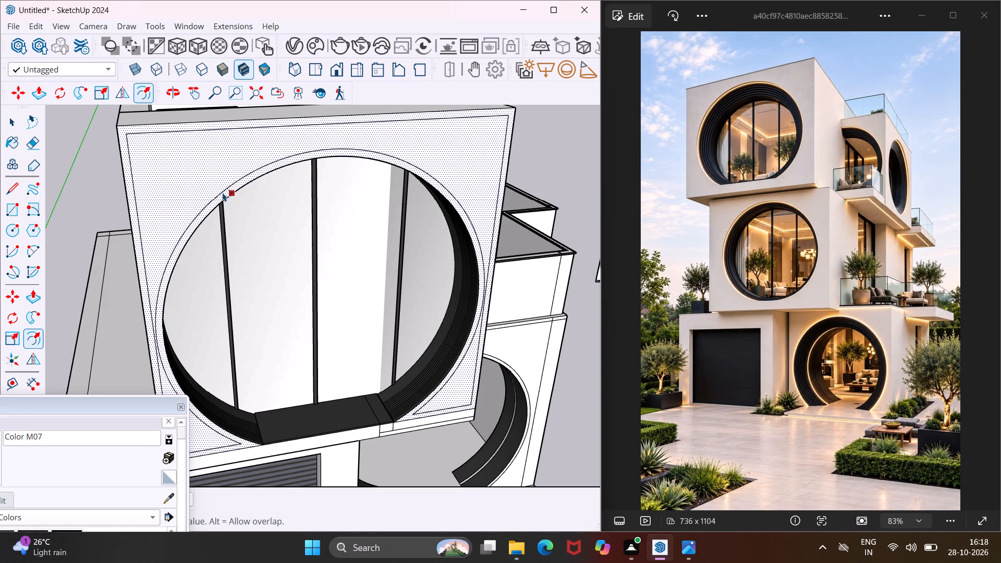
left_click(223, 192)
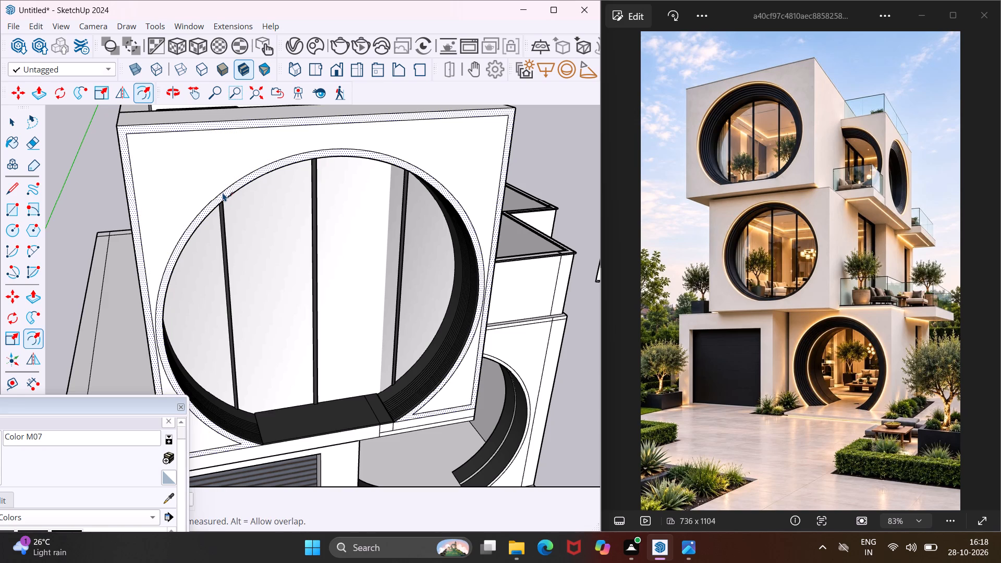
key("Escape")
key("space")
Draw short lines extending both lower ends of the first-floor window's offset arc down to the wall edge beside the dark sill.
scroll(251, 156, "down", 4)
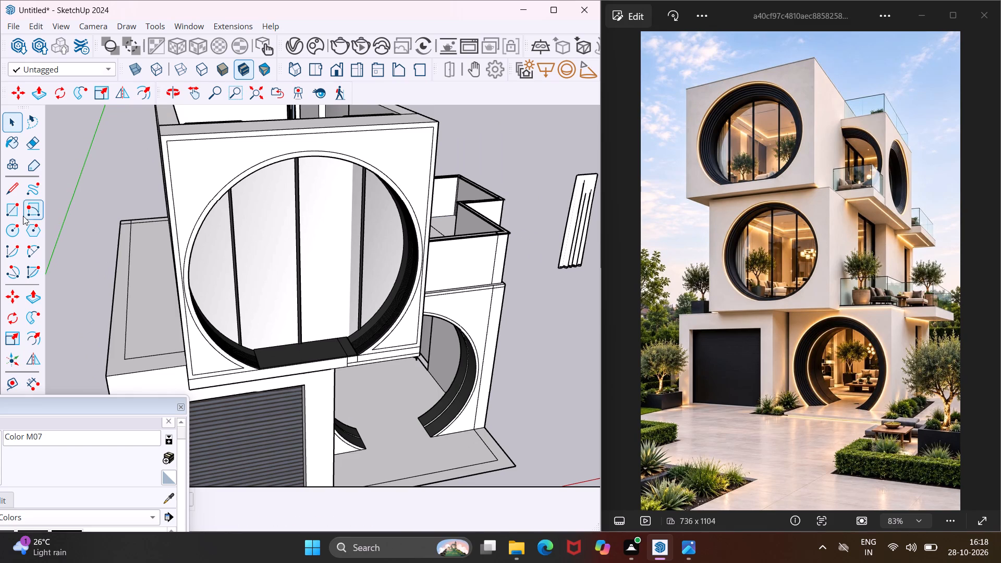
left_click(16, 194)
scroll(242, 363, "up", 2)
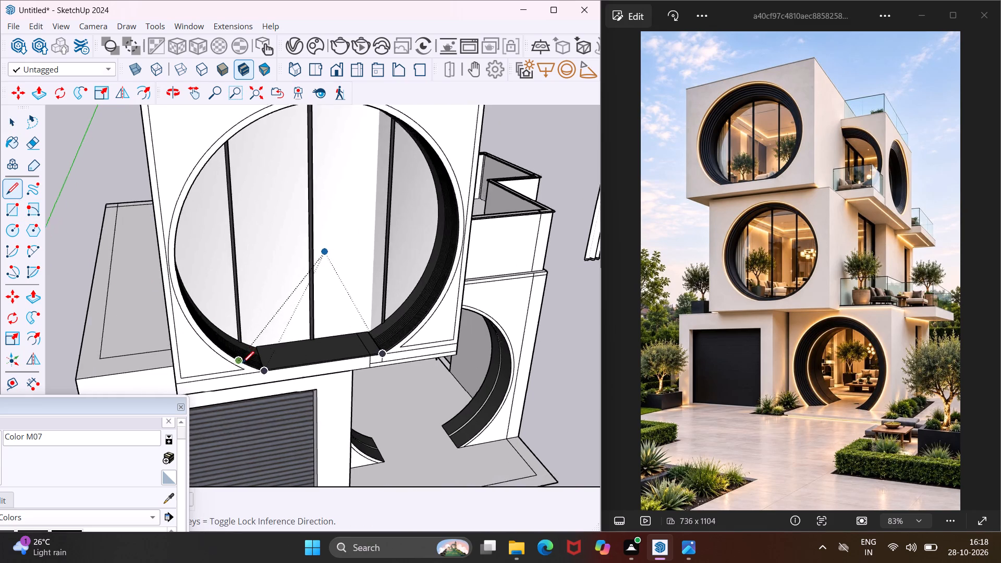
scroll(242, 363, "up", 12)
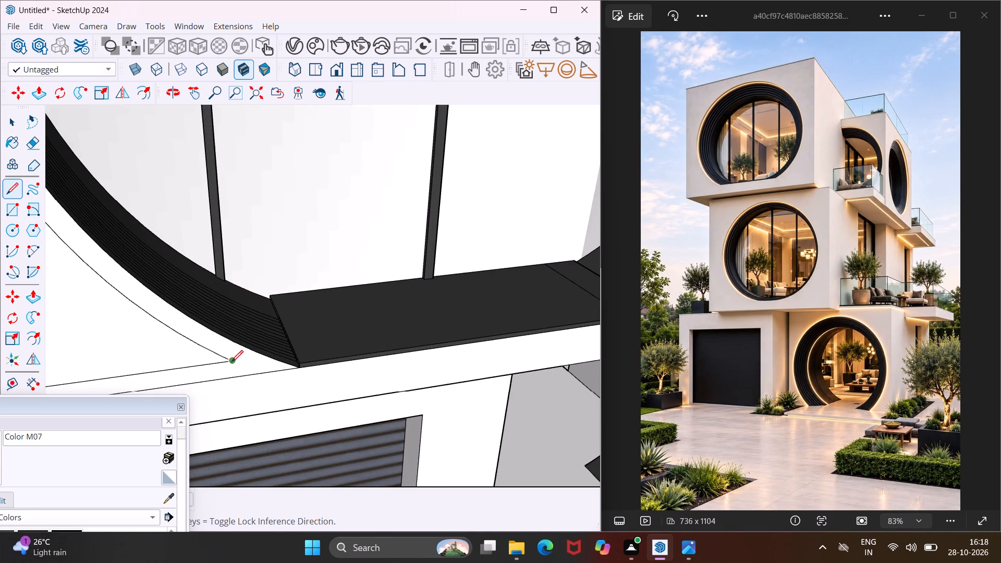
left_click(231, 362)
left_click(263, 371)
scroll(186, 359, "down", 5)
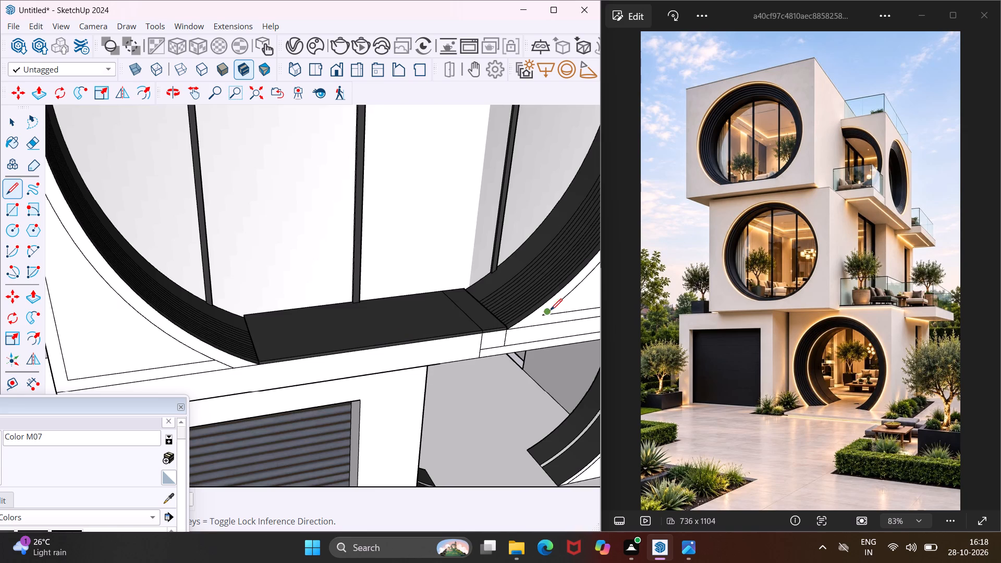
scroll(551, 310, "up", 7)
left_click(536, 317)
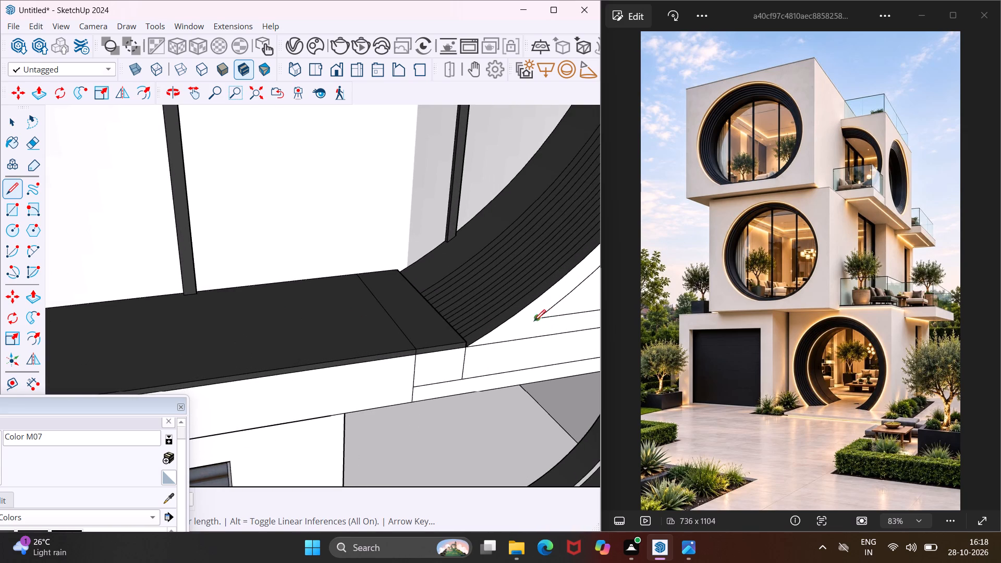
scroll(511, 341, "up", 3)
left_click(511, 341)
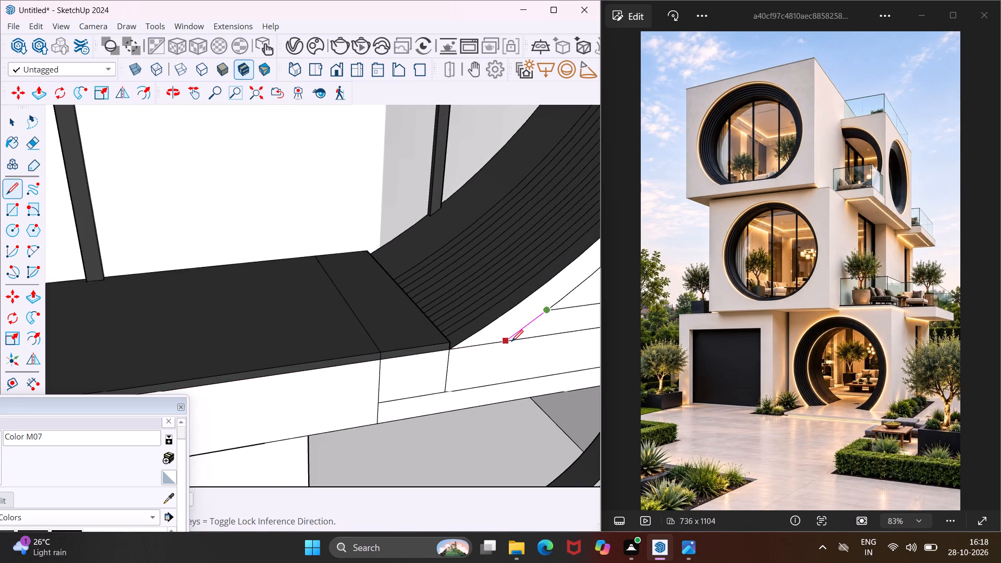
key("Escape")
key("space")
Erase the surplus offset lines along the first-floor front wall's entrance-side bottom edge and adjoining vertical edge.
scroll(390, 305, "down", 12)
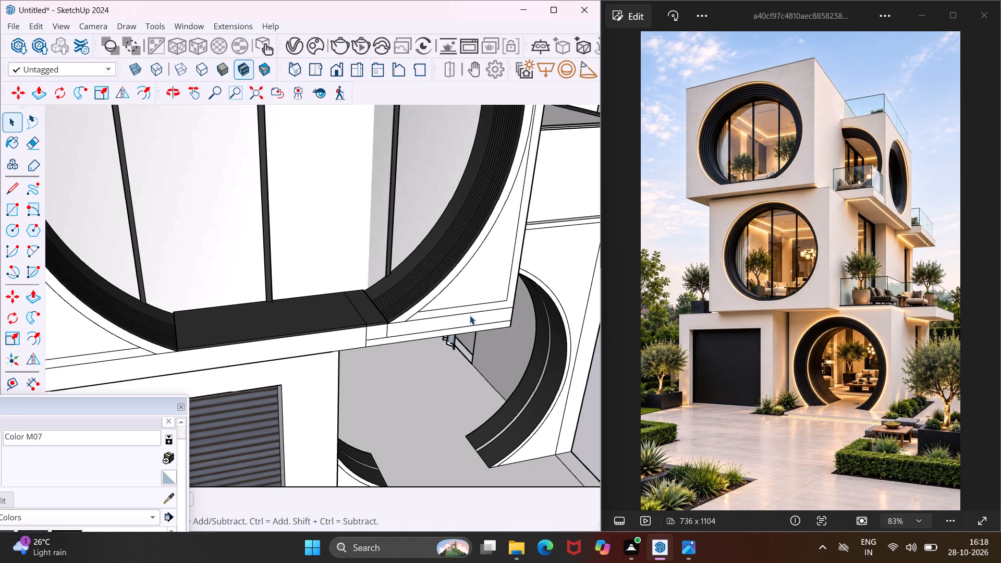
key("e")
scroll(485, 305, "up", 2)
left_click(485, 304)
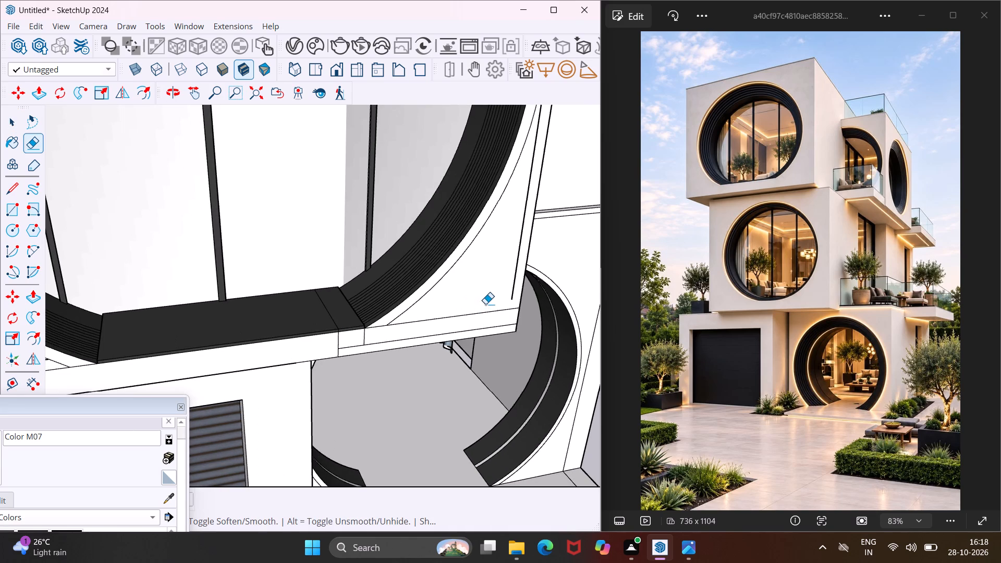
left_click(514, 283)
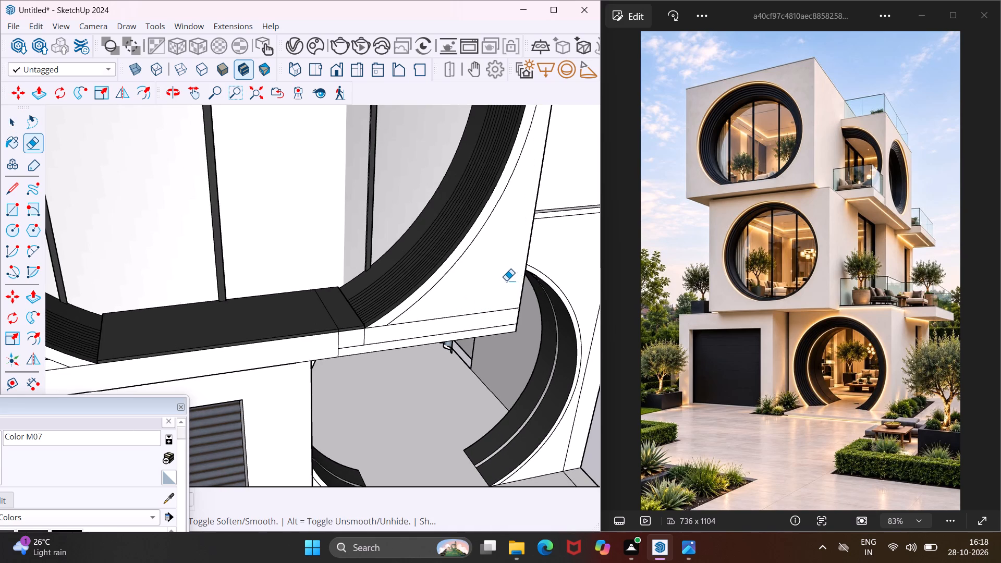
Erase the remaining surplus offset lines along the first-floor wall's top, garage-side vertical and garage-side bottom edges, keeping the rim arc.
scroll(505, 279, "down", 15)
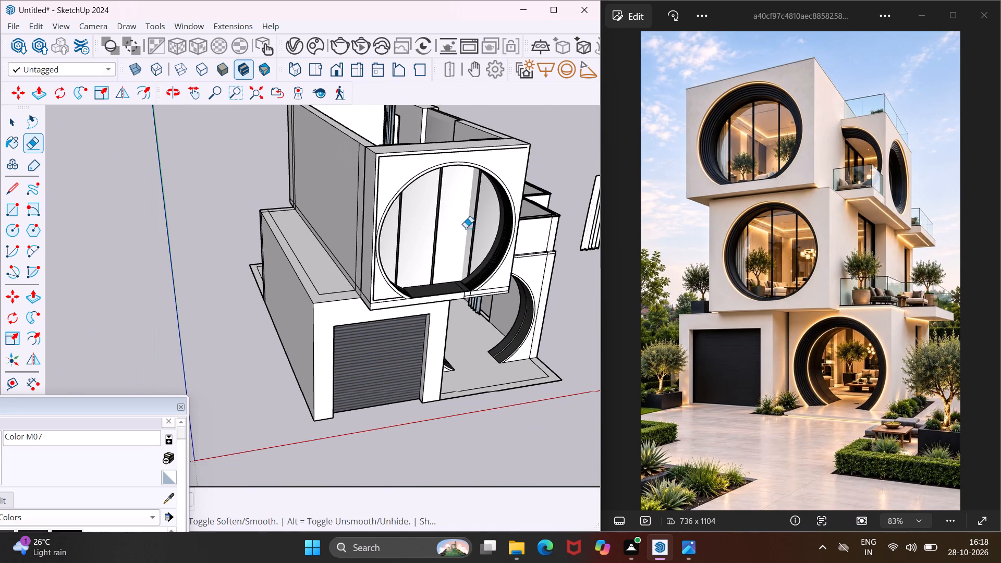
scroll(384, 166, "up", 7)
left_click(376, 156)
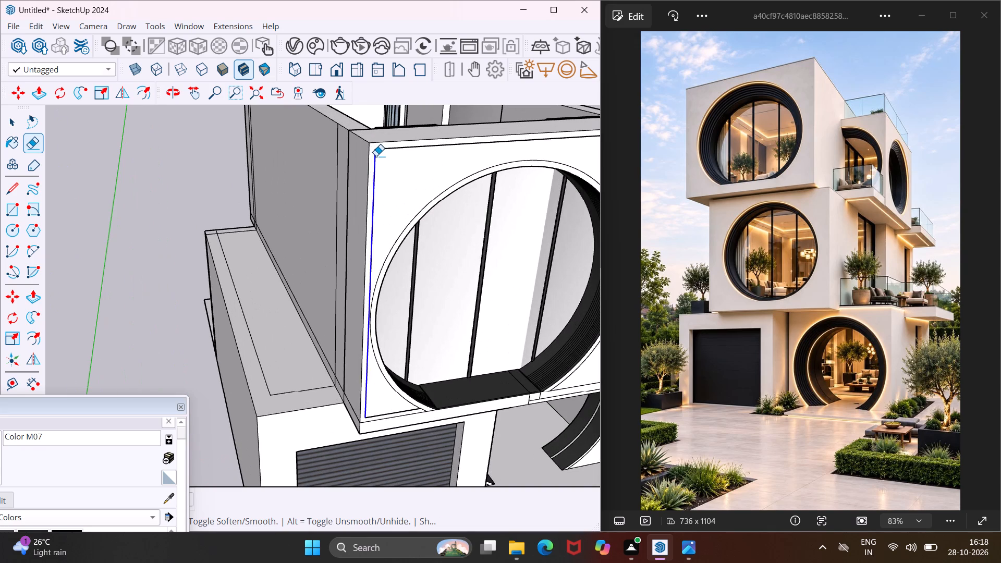
left_click(378, 149)
scroll(393, 177, "down", 4)
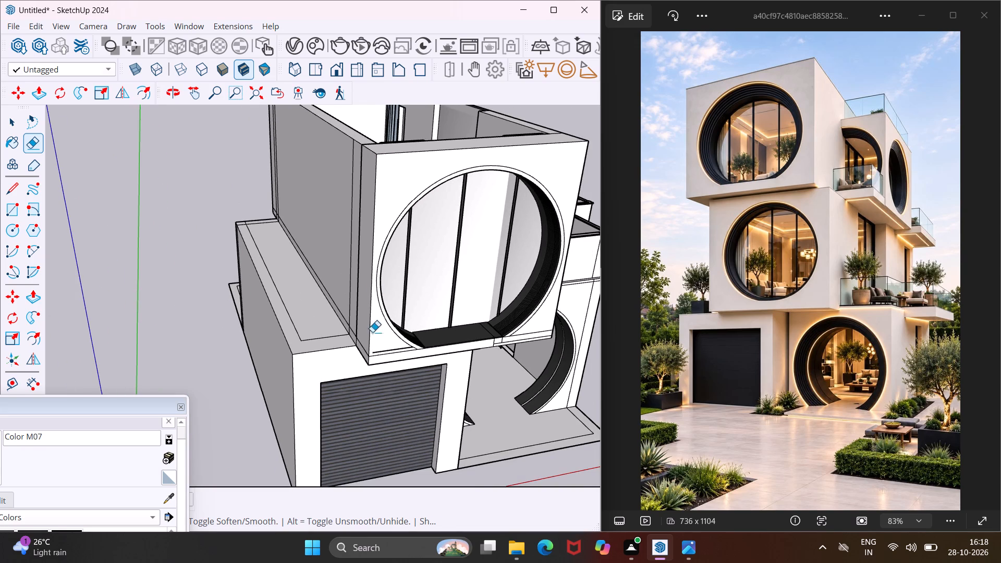
scroll(392, 350, "up", 8)
left_click(395, 348)
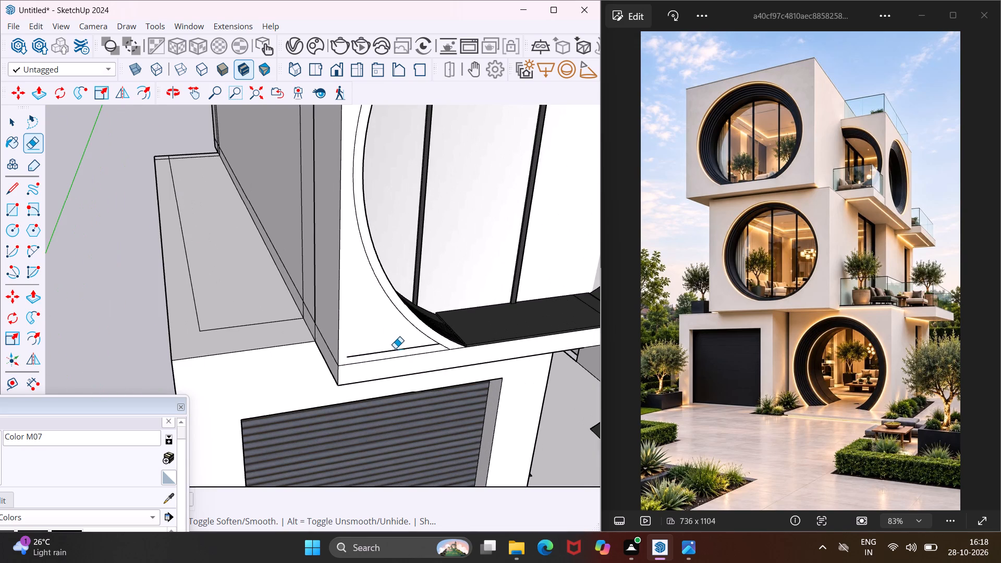
left_click(397, 350)
scroll(388, 343, "down", 5)
key("Escape")
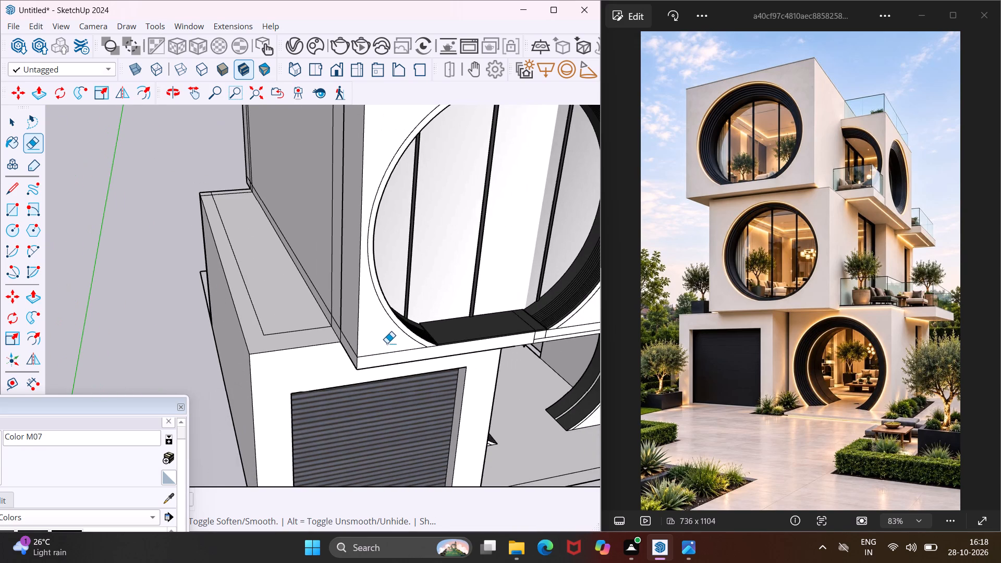
key("space")
Draw a rectangle between opposite inner corners of the first-floor walls, covering the open top of the main box.
scroll(337, 321, "down", 7)
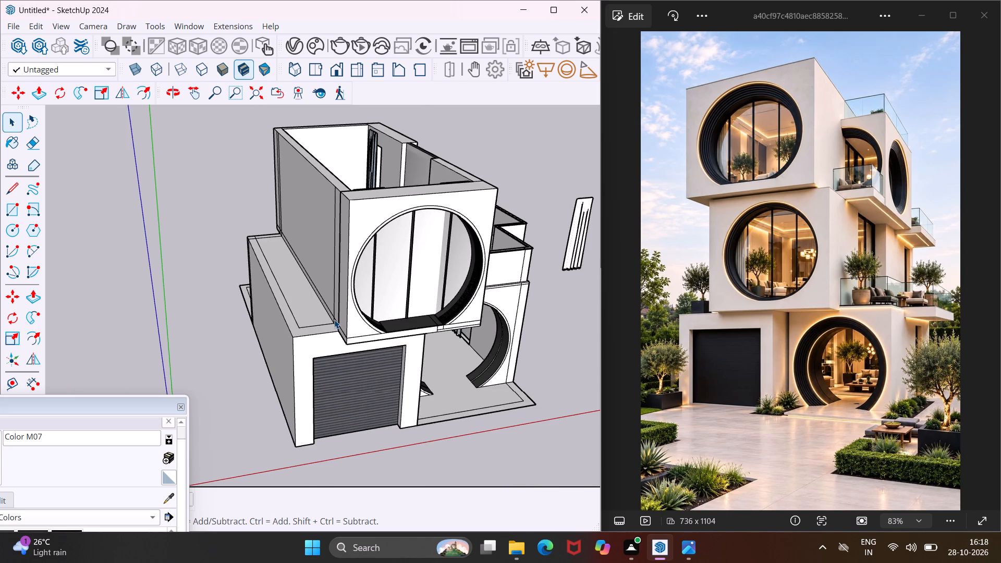
scroll(359, 325, "down", 3)
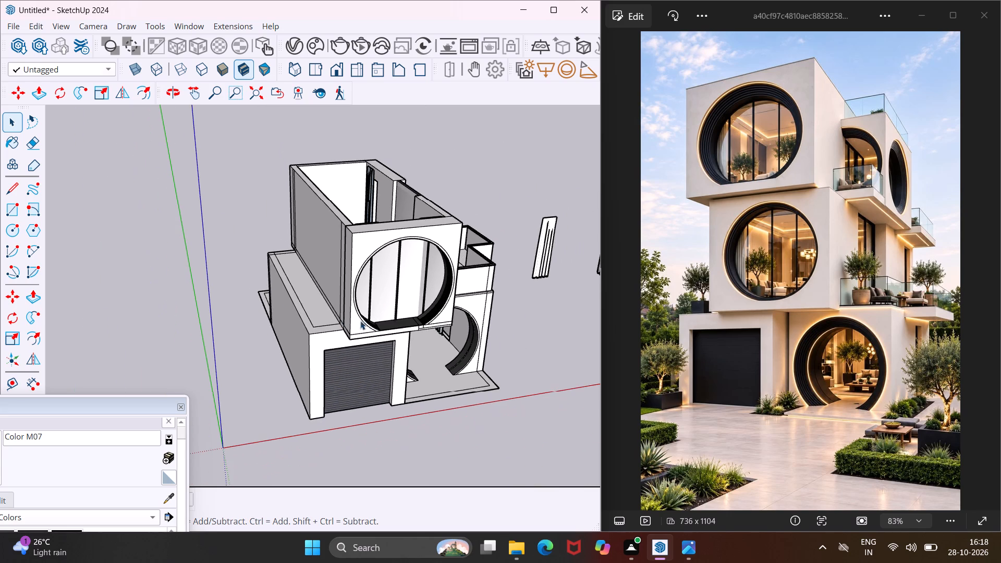
middle_click_drag(425, 199, 254, 301)
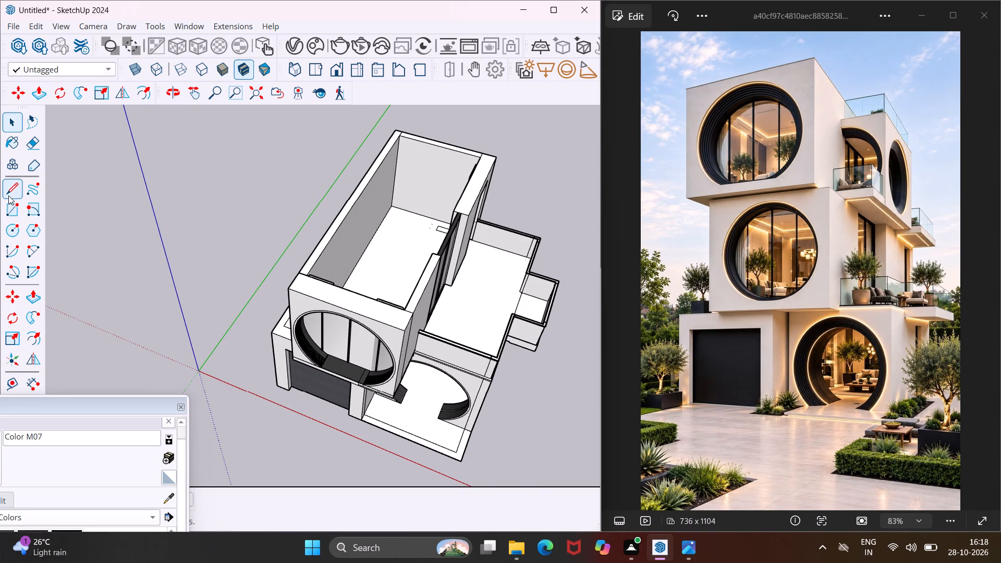
left_click(16, 209)
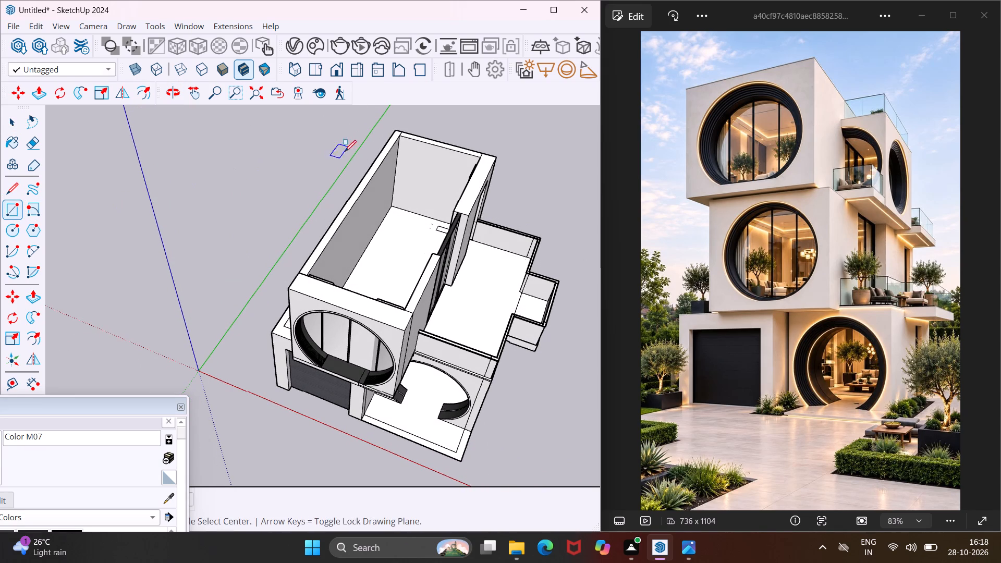
scroll(378, 137, "up", 3)
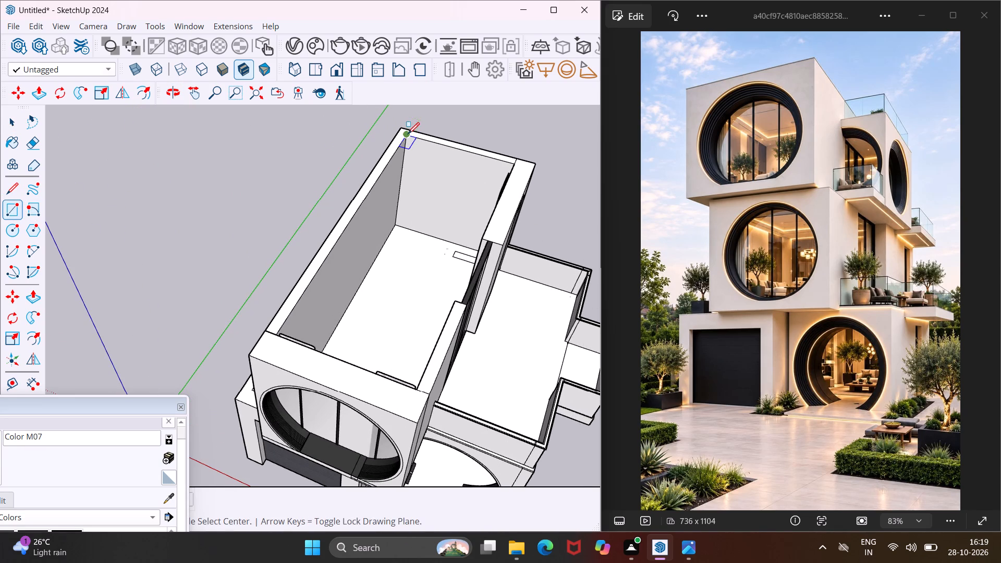
left_click(408, 134)
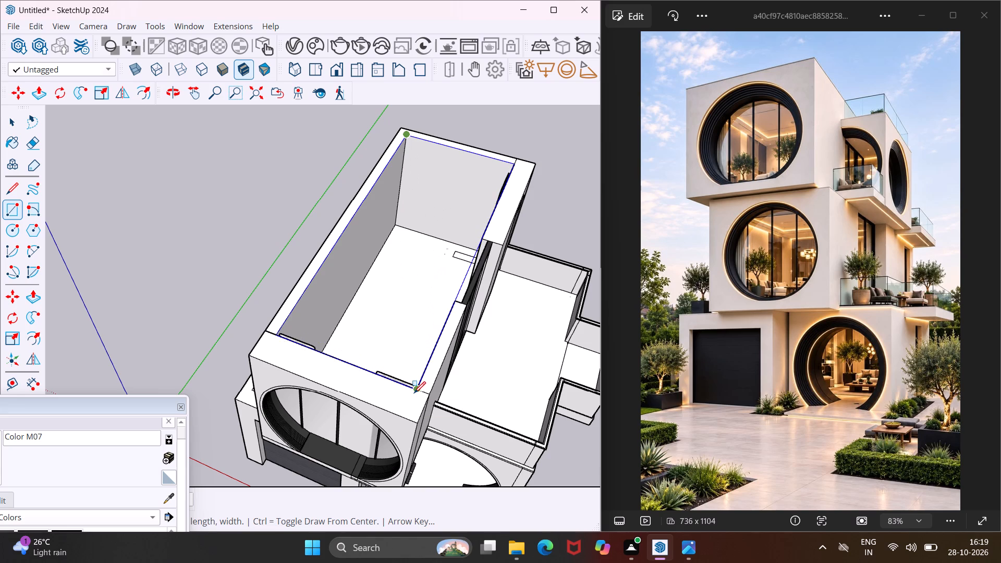
left_click(415, 391)
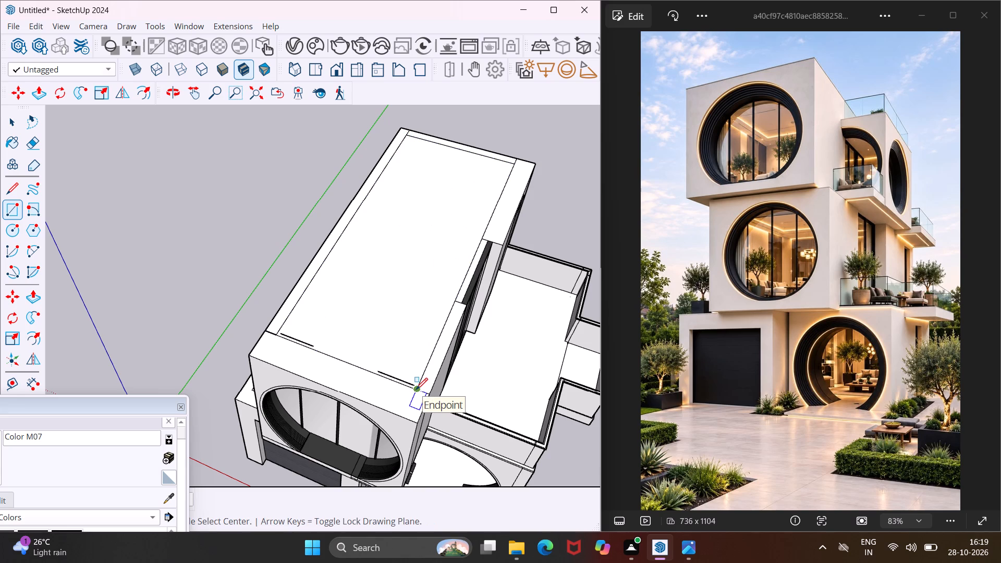
key("Escape")
key("space")
Push/Pull the new rectangular face on top of the first-floor box by 6".
left_click(404, 353)
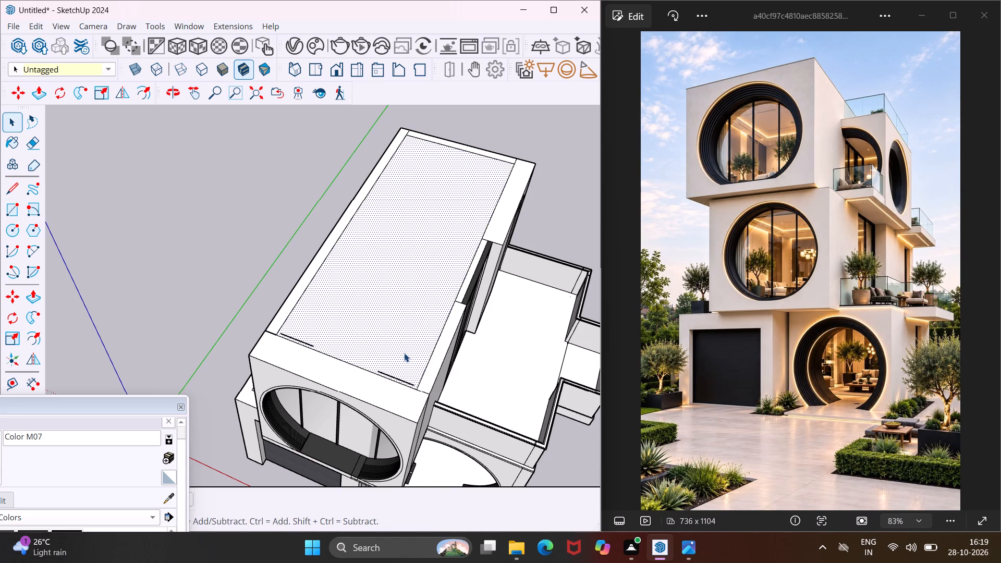
key("p")
left_click(404, 353)
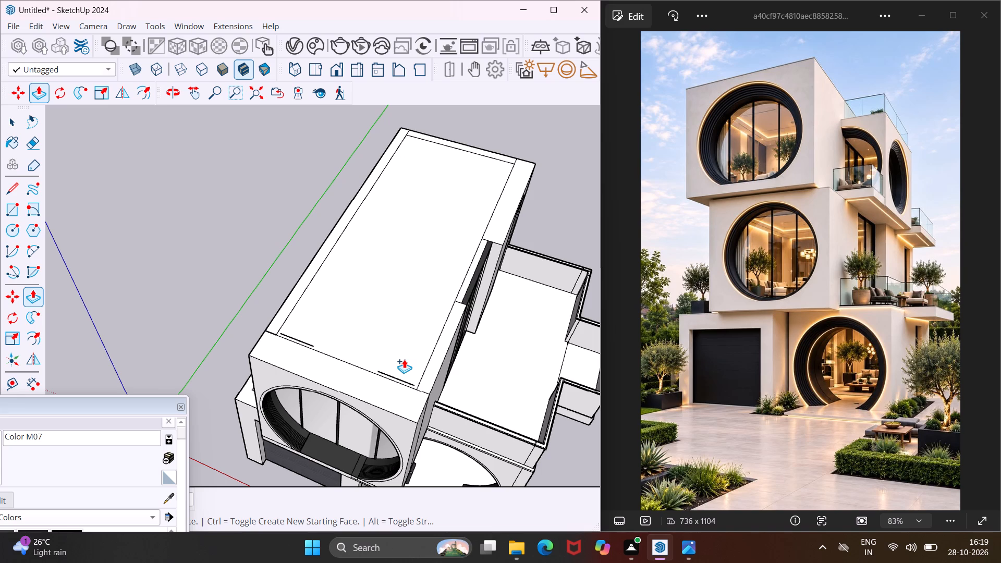
key("6")
key("shift+quotedbl")
key("Return")
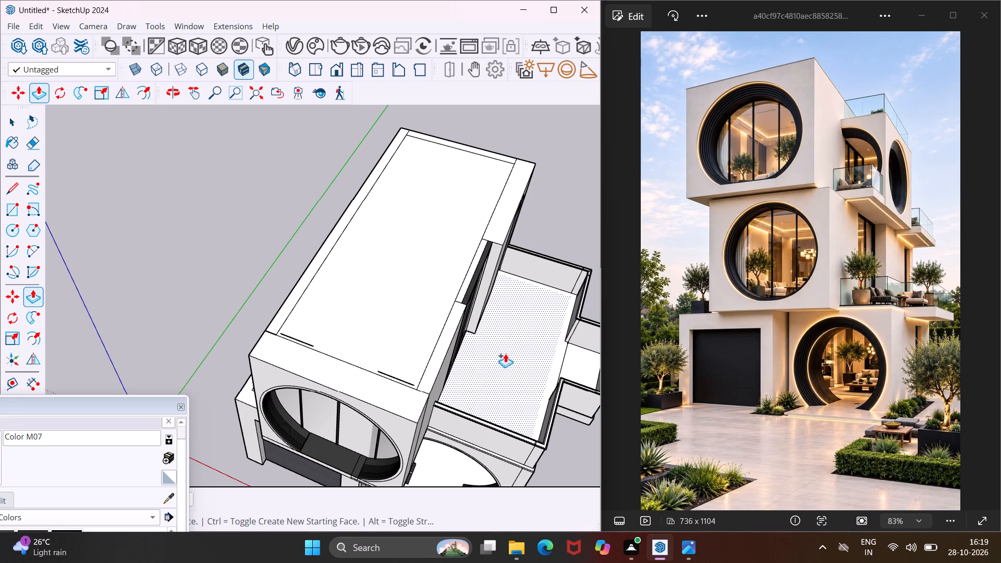
Draw a freehand rectangle on top of the first-floor box, shifted to overhang the front circular-window wall and the garage side.
key("Escape")
key("space")
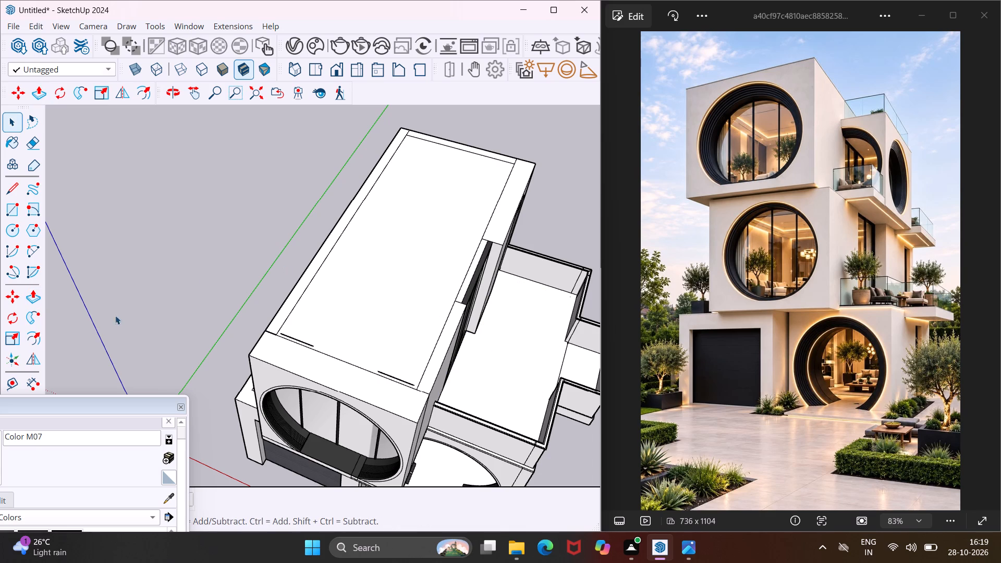
left_click(9, 209)
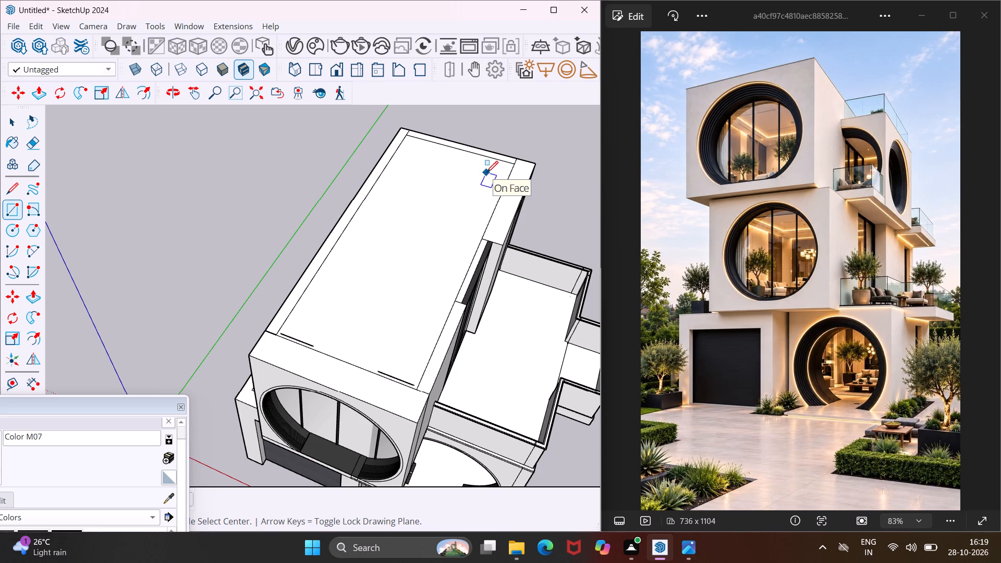
left_click(486, 173)
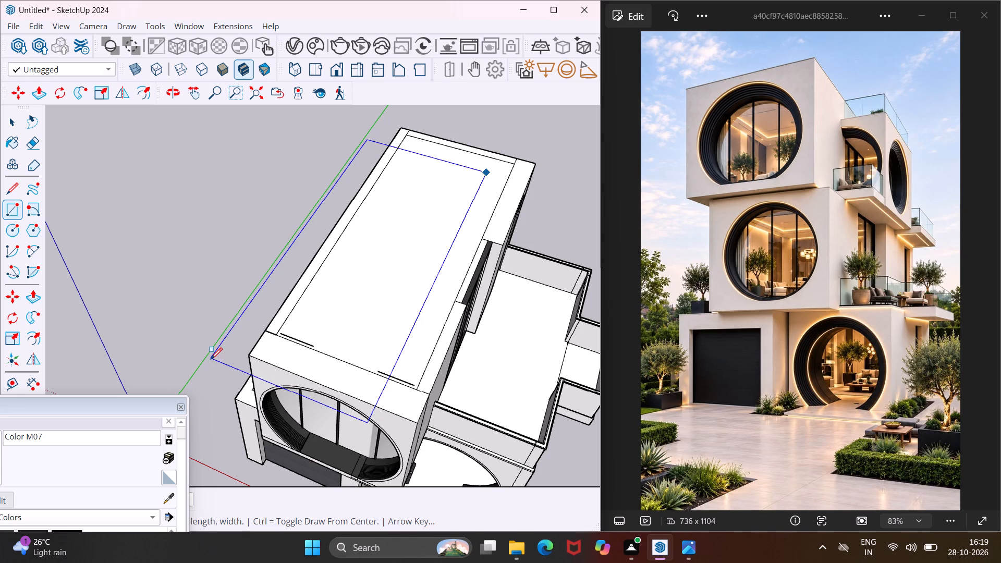
left_click(211, 359)
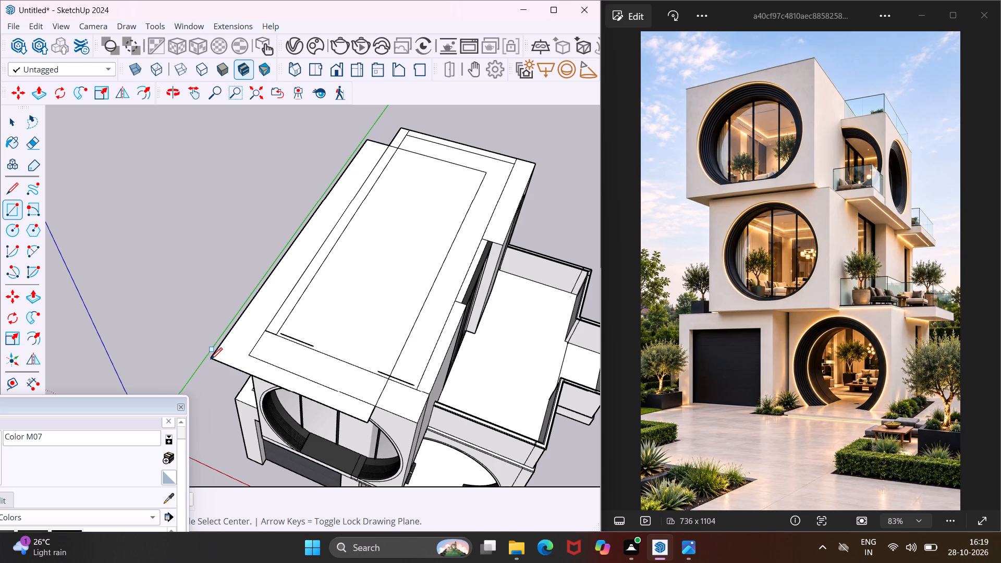
key("Escape")
key("space")
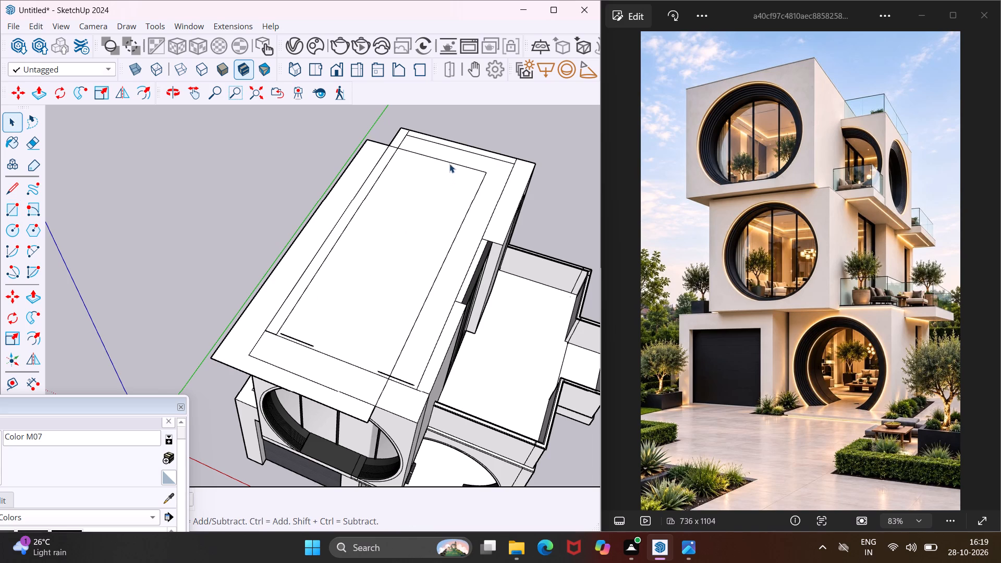
Push/Pull the overhanging front and garage-side part of the new rectangle up by 6".
scroll(372, 144, "up", 2)
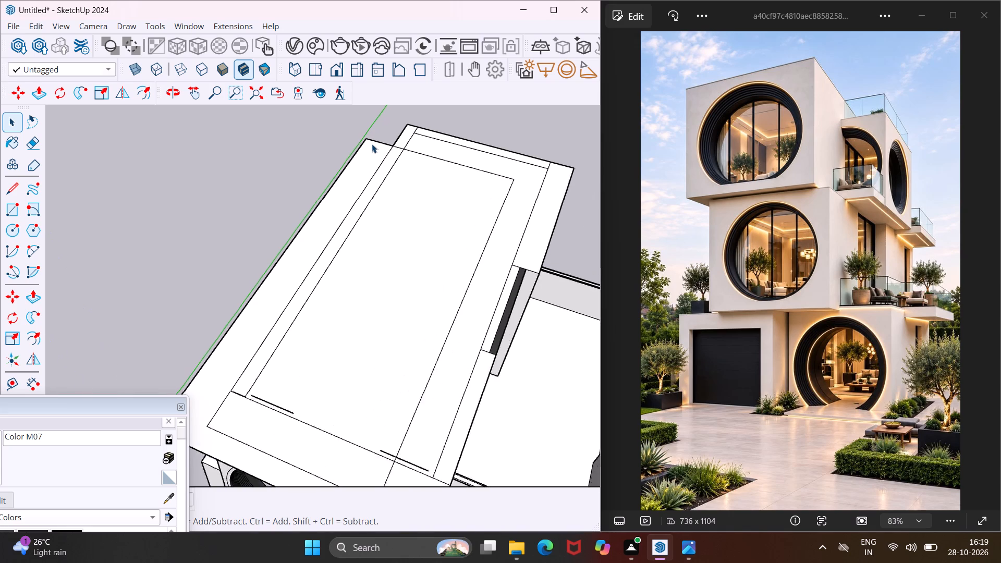
scroll(372, 144, "up", 1)
scroll(374, 151, "down", 5)
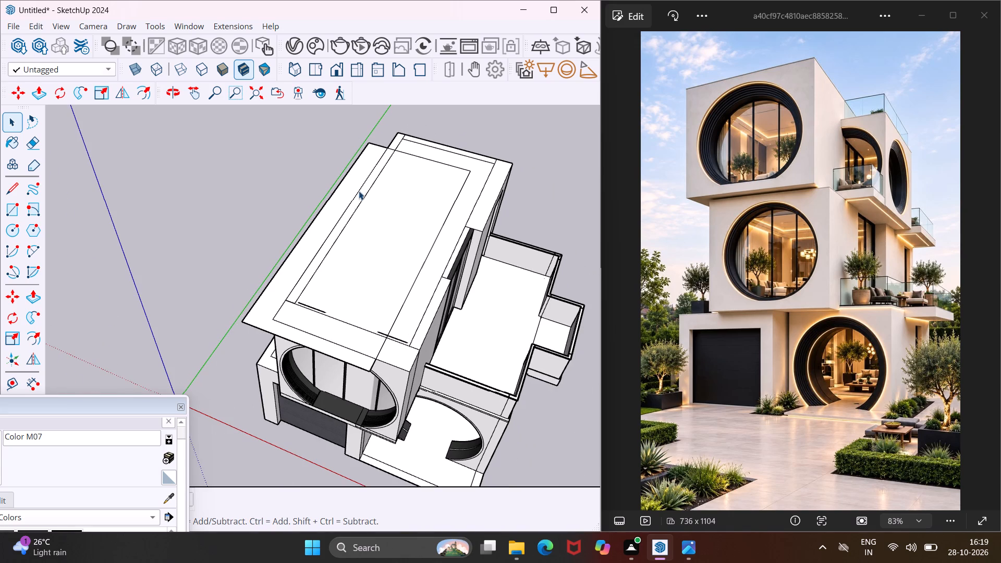
left_click(265, 316)
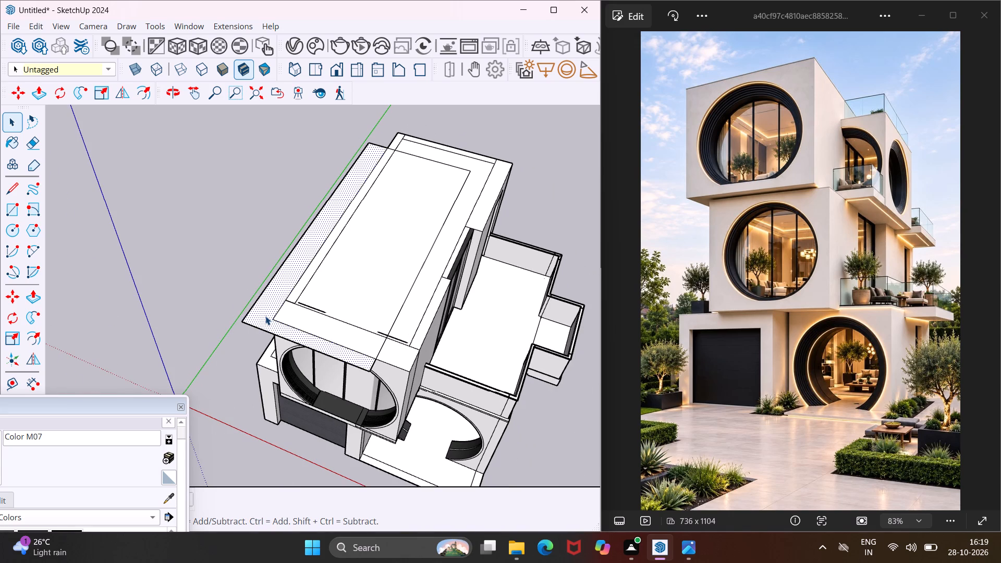
key("p")
left_click(265, 316)
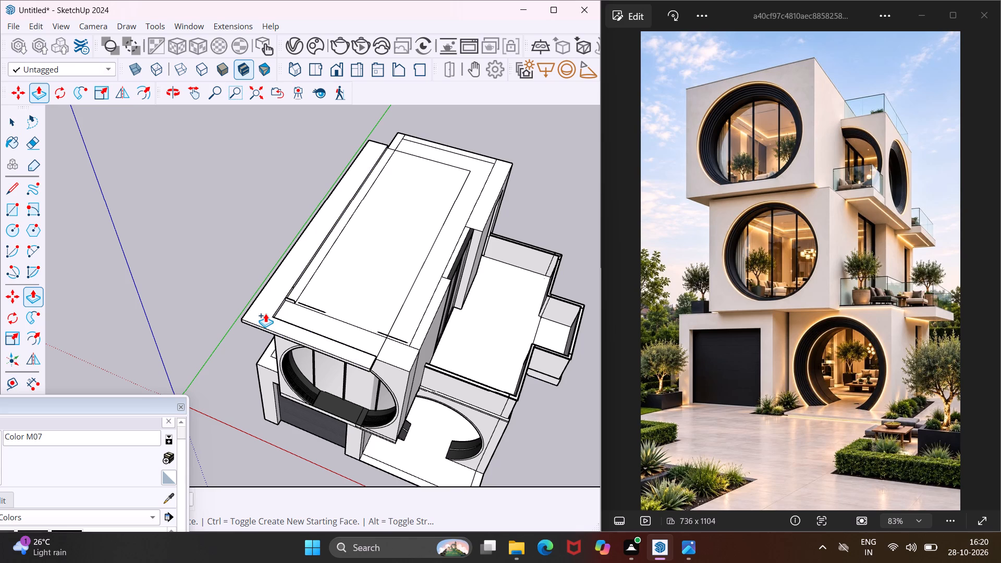
key("9")
key("BackSpace")
type("6\"")
key("Return")
Repeat the 6" Push/Pull on the rectangle's front strip, garage-side strip and large central face.
scroll(265, 313, "up", 11)
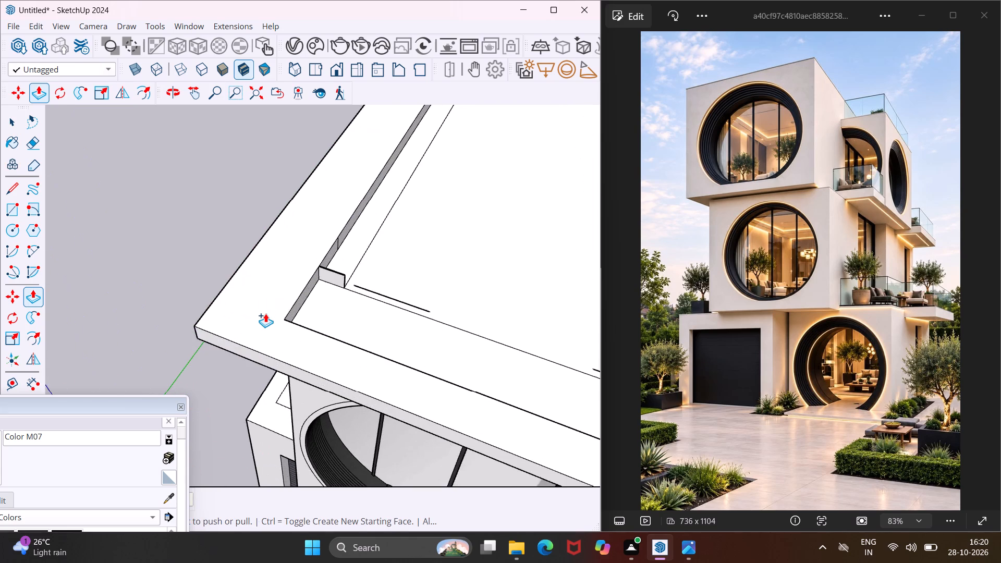
double_click(327, 307)
scroll(352, 247, "up", 2)
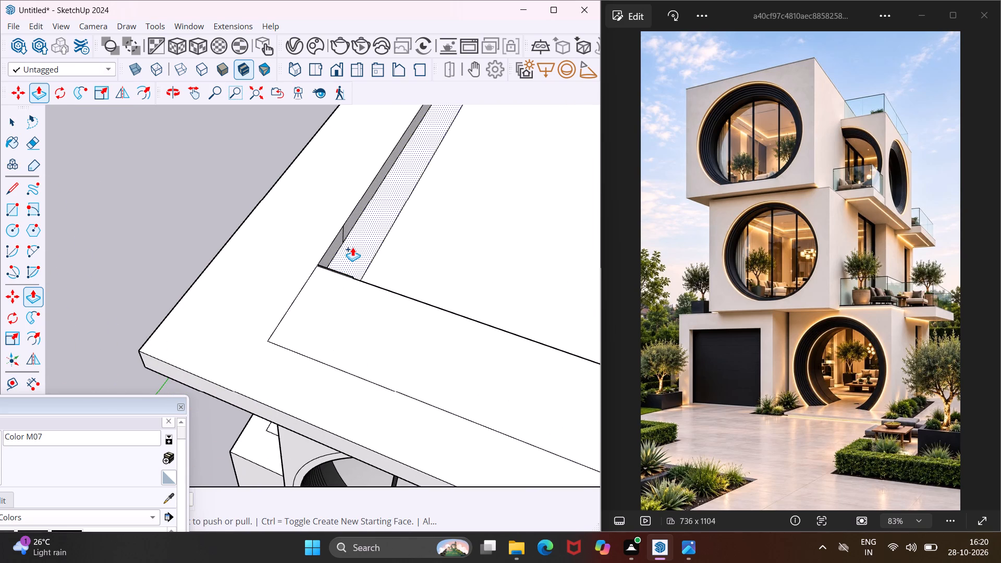
double_click(352, 247)
double_click(386, 265)
scroll(199, 268, "down", 8)
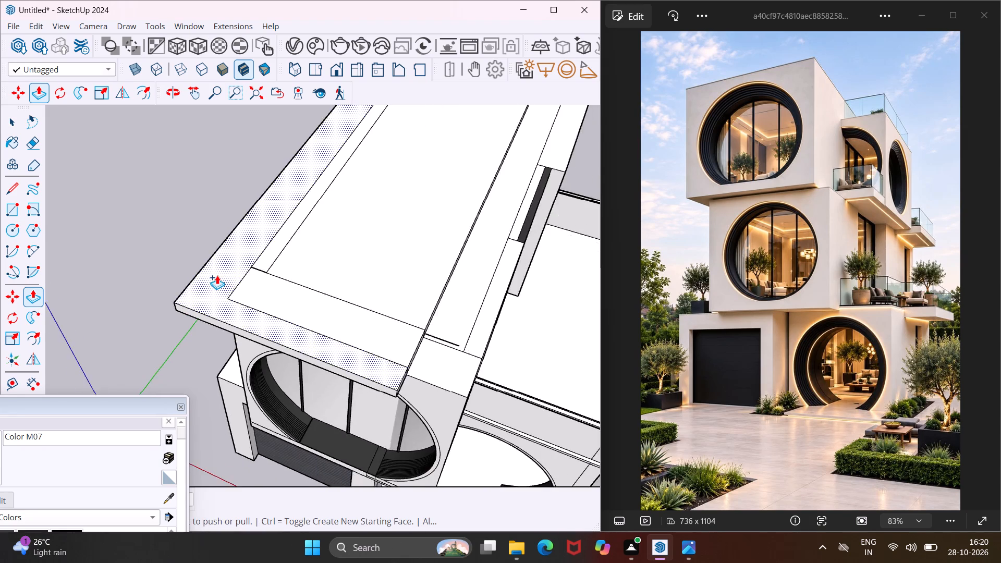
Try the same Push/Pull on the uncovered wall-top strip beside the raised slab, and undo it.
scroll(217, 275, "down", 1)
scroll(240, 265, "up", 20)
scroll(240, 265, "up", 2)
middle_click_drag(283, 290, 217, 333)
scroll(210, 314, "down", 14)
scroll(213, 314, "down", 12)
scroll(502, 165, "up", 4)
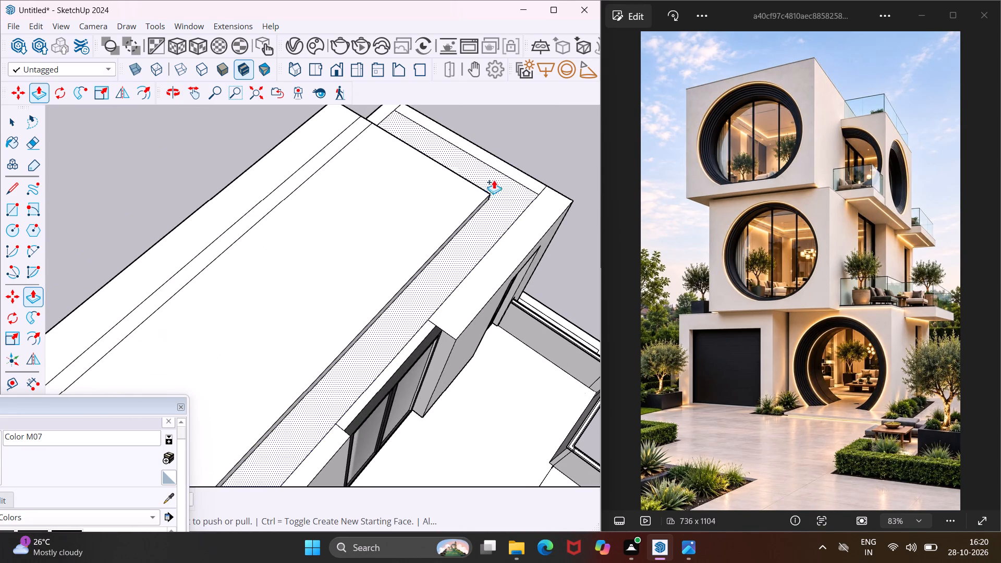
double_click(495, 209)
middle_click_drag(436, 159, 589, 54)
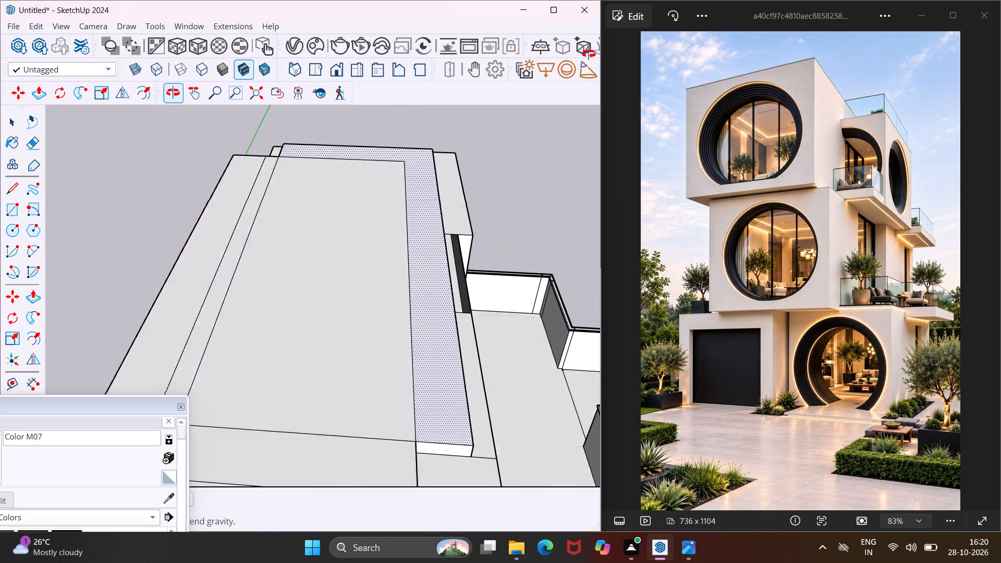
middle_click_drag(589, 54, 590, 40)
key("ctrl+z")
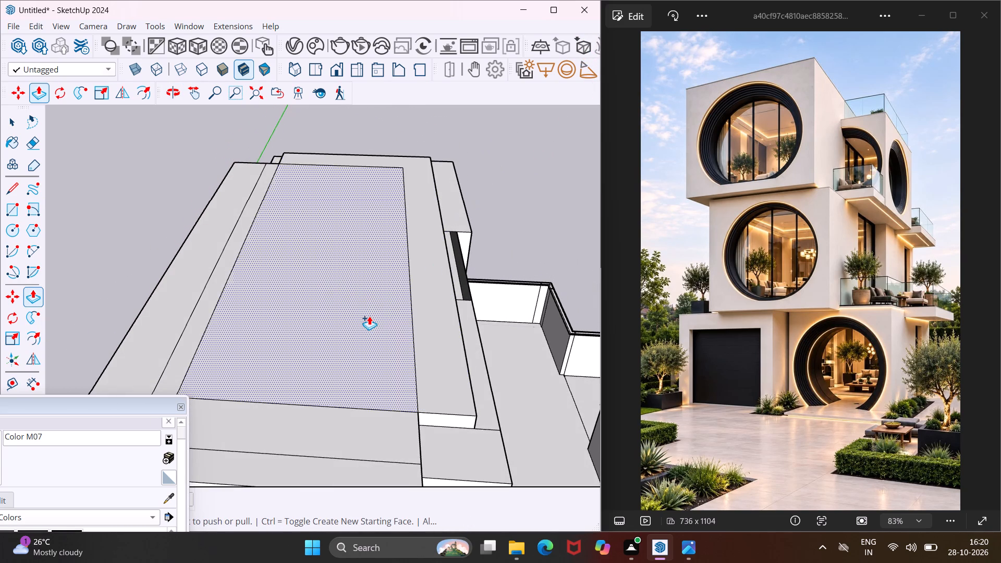
Examine from several sides how the raised slab sits on the first-floor walls and where it overhangs.
middle_click_drag(348, 343, 441, 394)
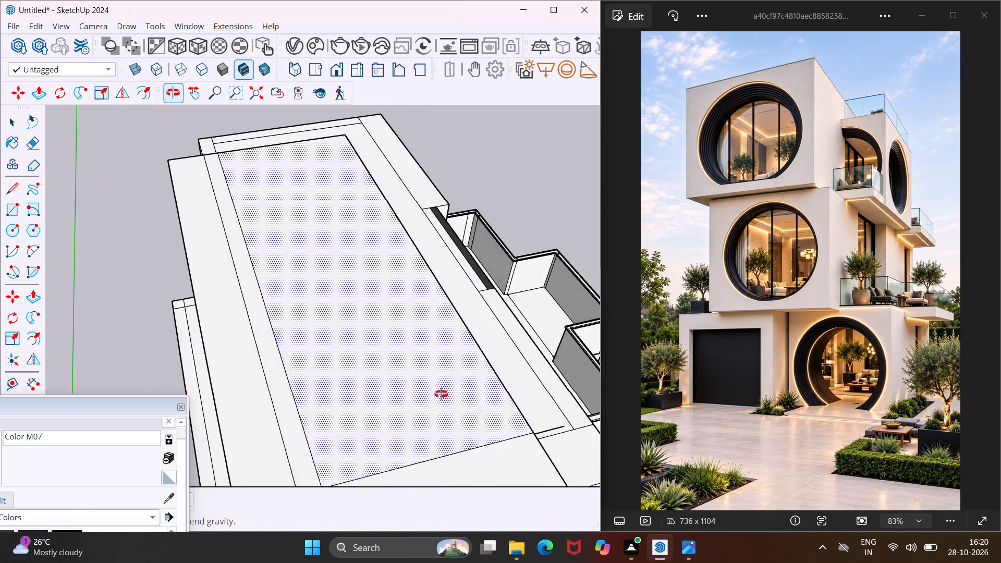
middle_click_drag(441, 394, 250, 308)
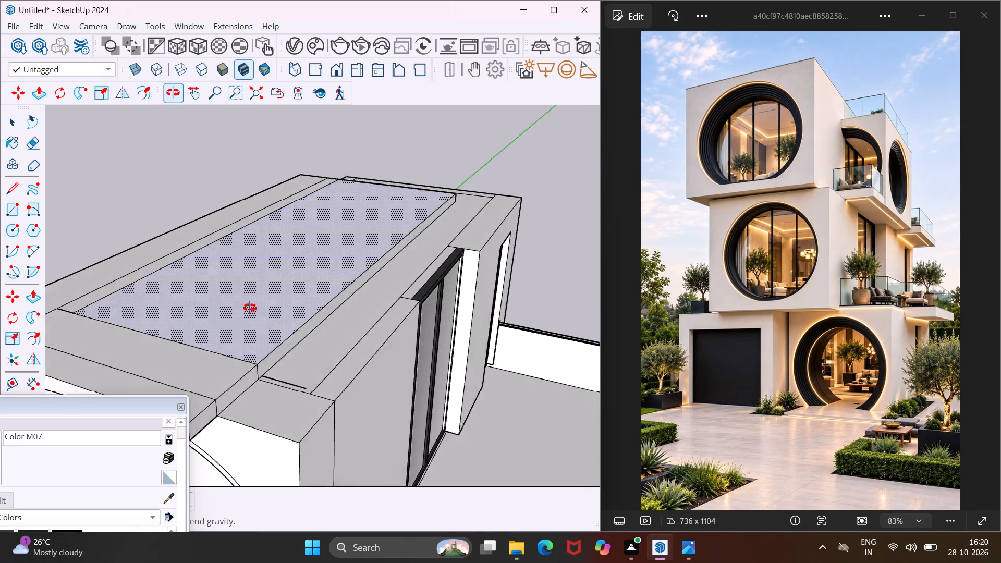
middle_click_drag(250, 308, 243, 298)
scroll(260, 360, "up", 4)
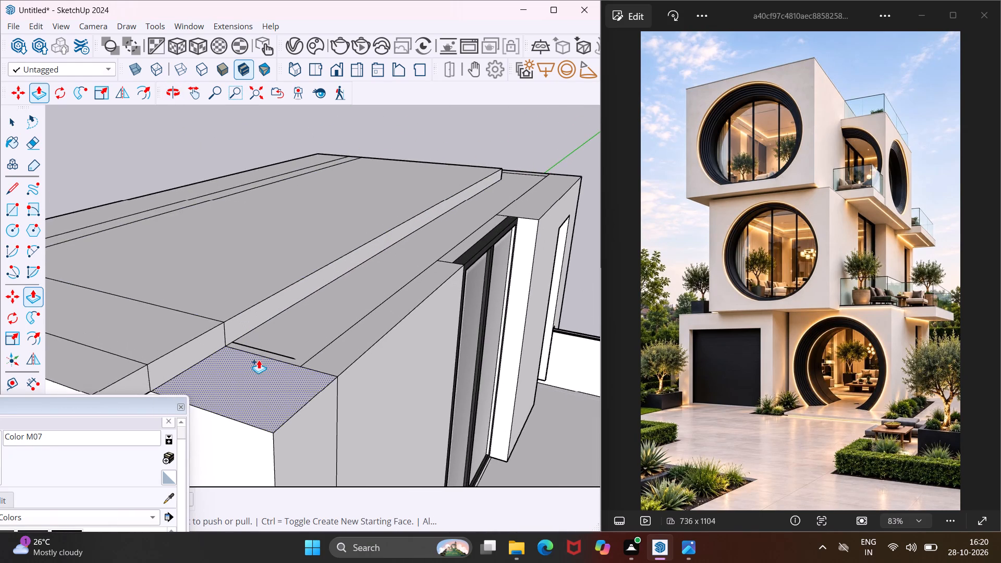
scroll(257, 358, "up", 8)
middle_click_drag(266, 237, 447, 359)
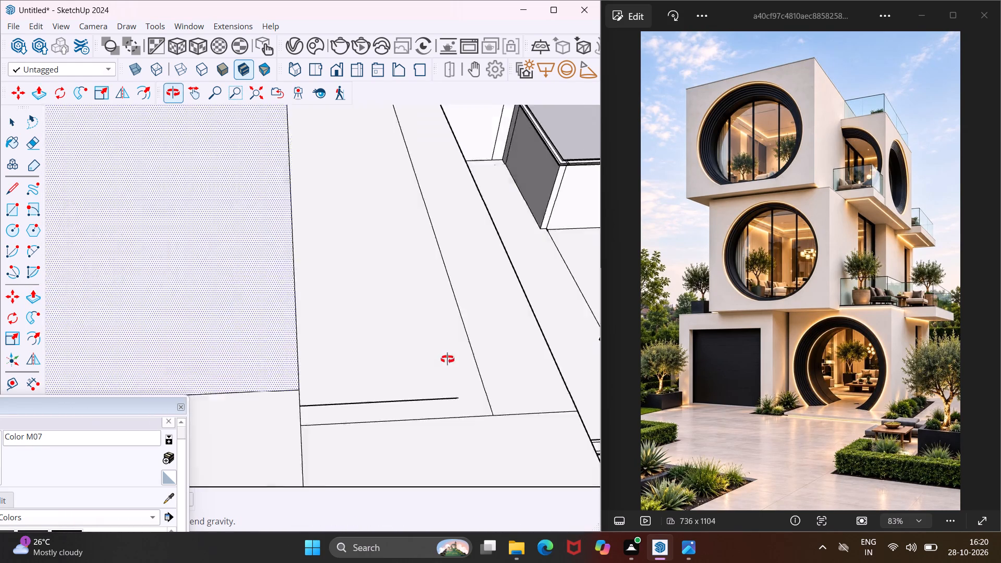
middle_click_drag(447, 359, 457, 365)
scroll(331, 311, "down", 14)
scroll(289, 332, "down", 11)
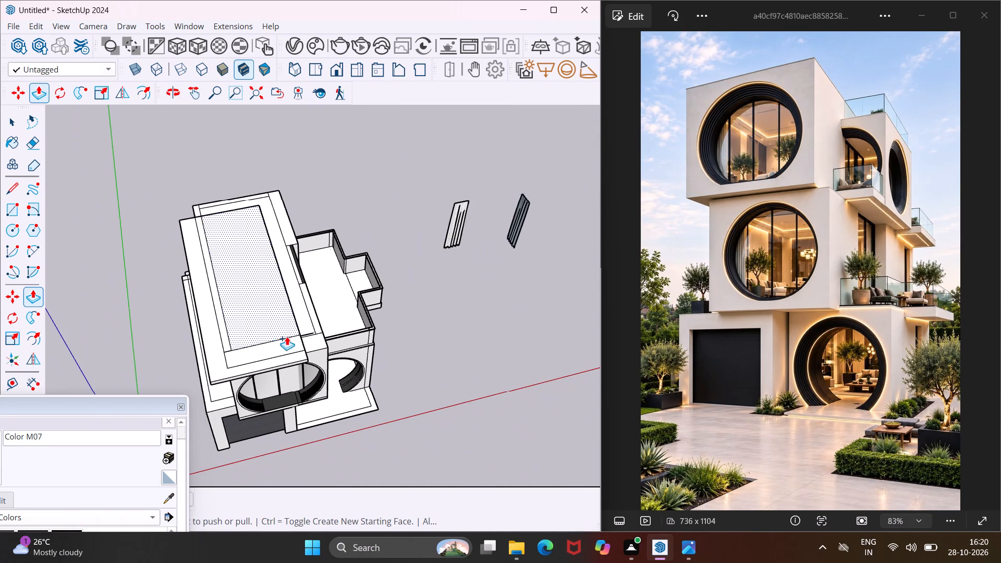
scroll(188, 200, "up", 10)
scroll(219, 234, "up", 5)
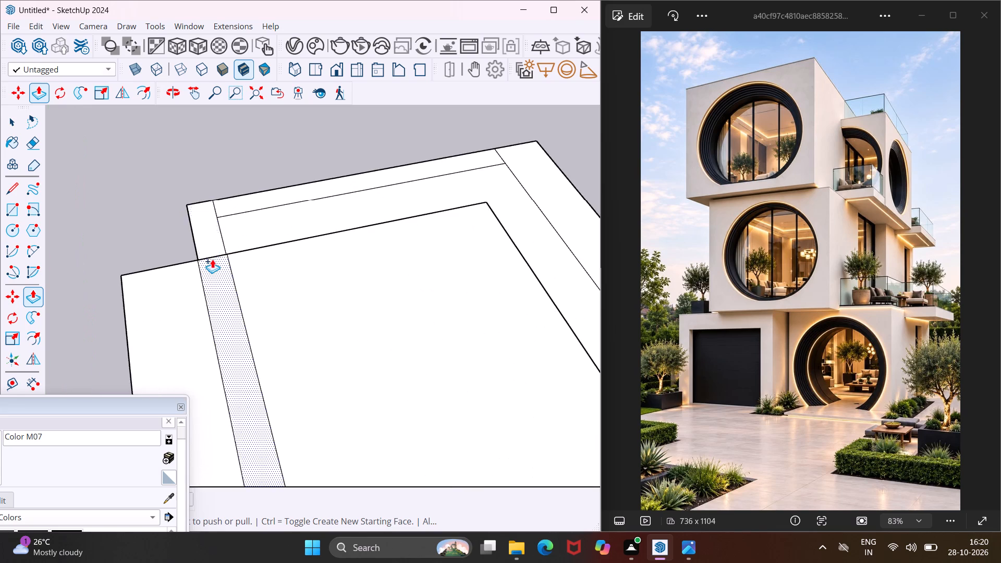
scroll(212, 259, "up", 5)
middle_click_drag(207, 274, 538, 215)
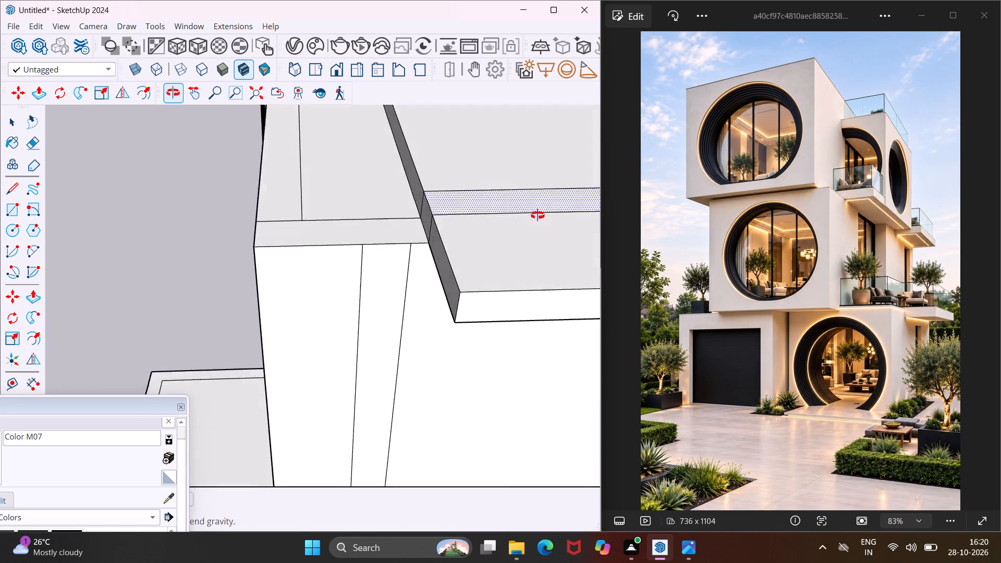
middle_click_drag(538, 215, 538, 214)
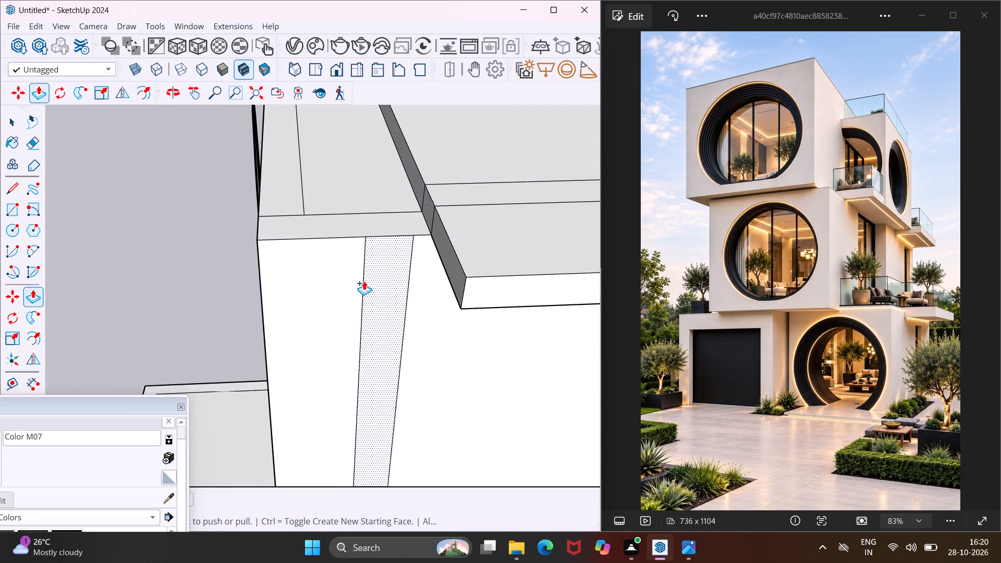
scroll(364, 281, "down", 11)
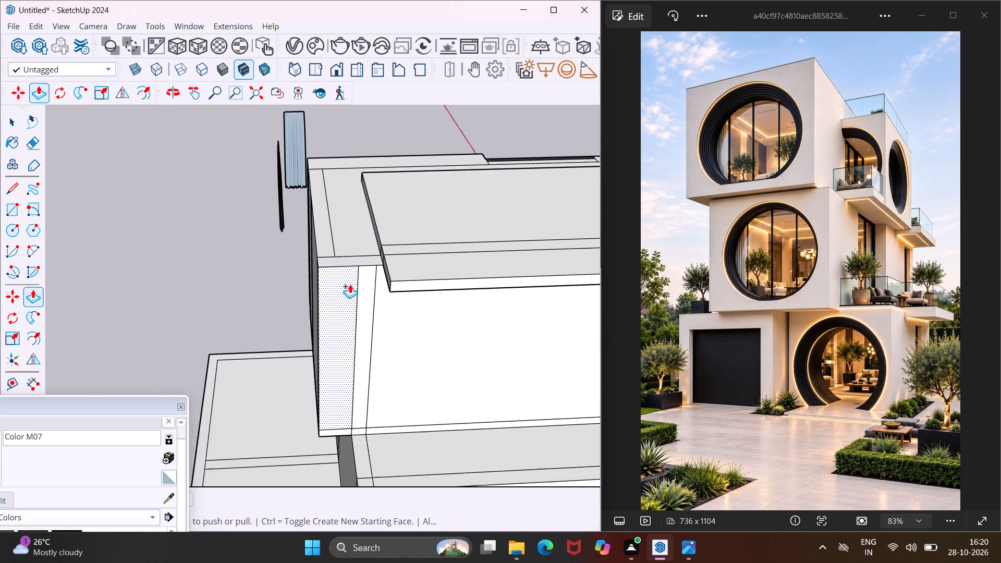
scroll(350, 284, "down", 8)
key("Escape")
key("space")
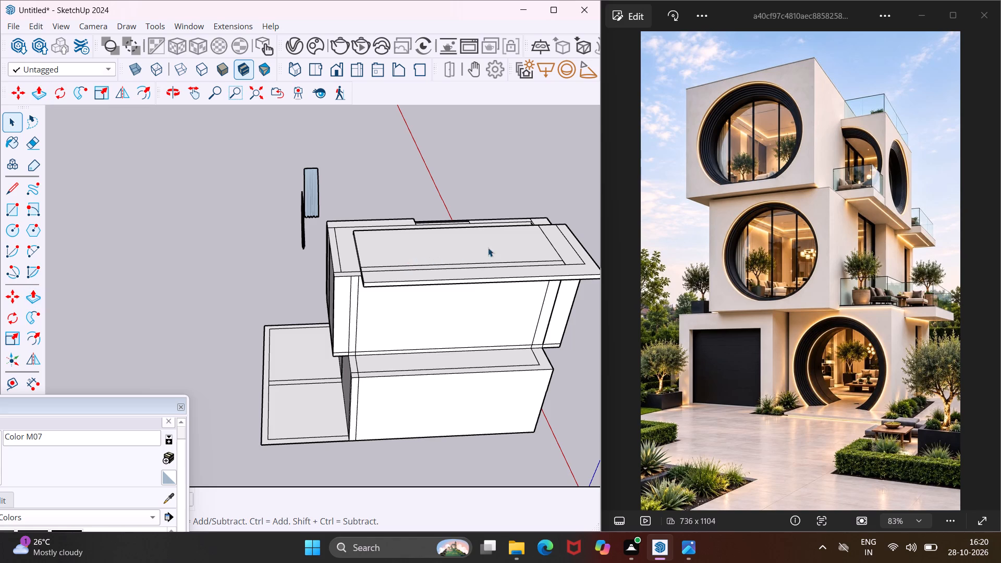
Erase the leftover dividing lines on the raised slab's top face, keeping its outer edges.
scroll(499, 248, "up", 3)
middle_click_drag(498, 248, 454, 309)
scroll(371, 285, "down", 4)
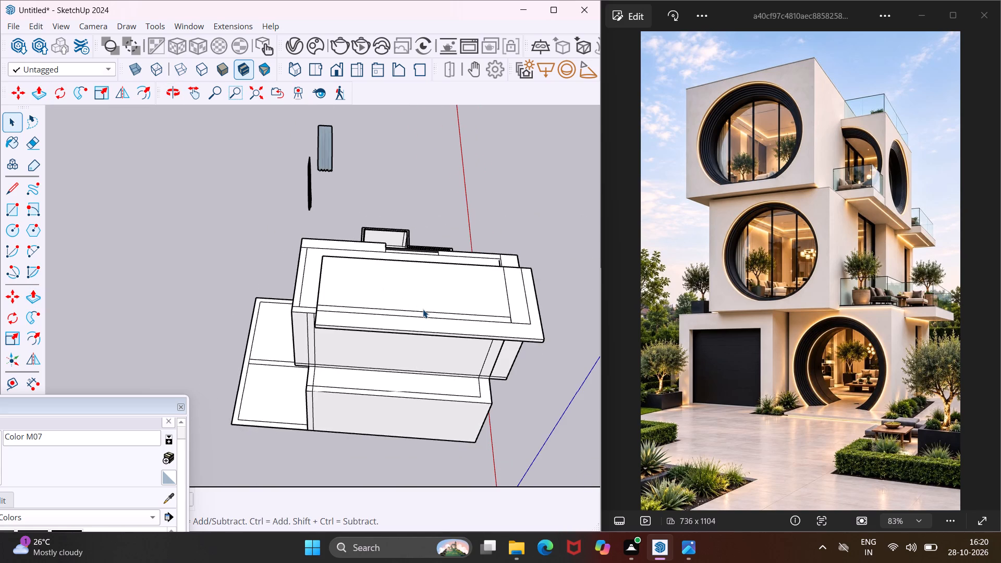
key("e")
scroll(495, 299, "up", 4)
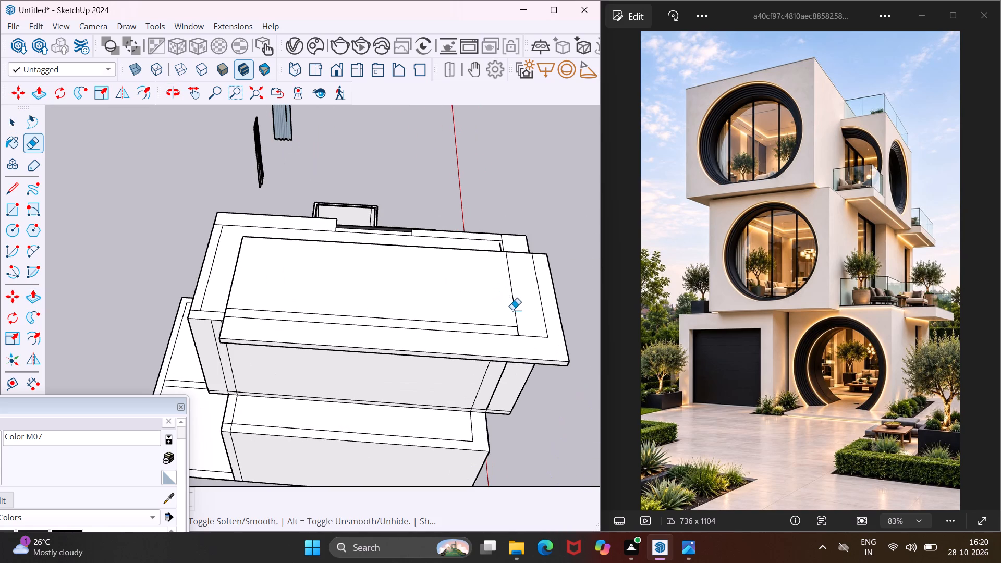
left_click(512, 310)
left_click(499, 327)
left_click(489, 334)
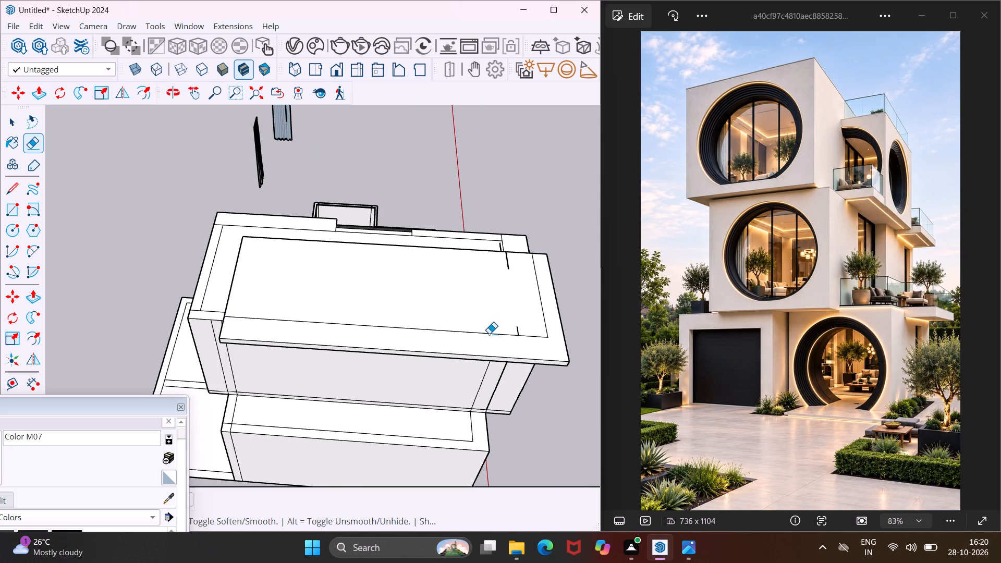
left_click_drag(527, 338, 525, 332)
left_click_drag(514, 334, 519, 331)
left_click_drag(506, 336, 515, 331)
left_click(545, 328)
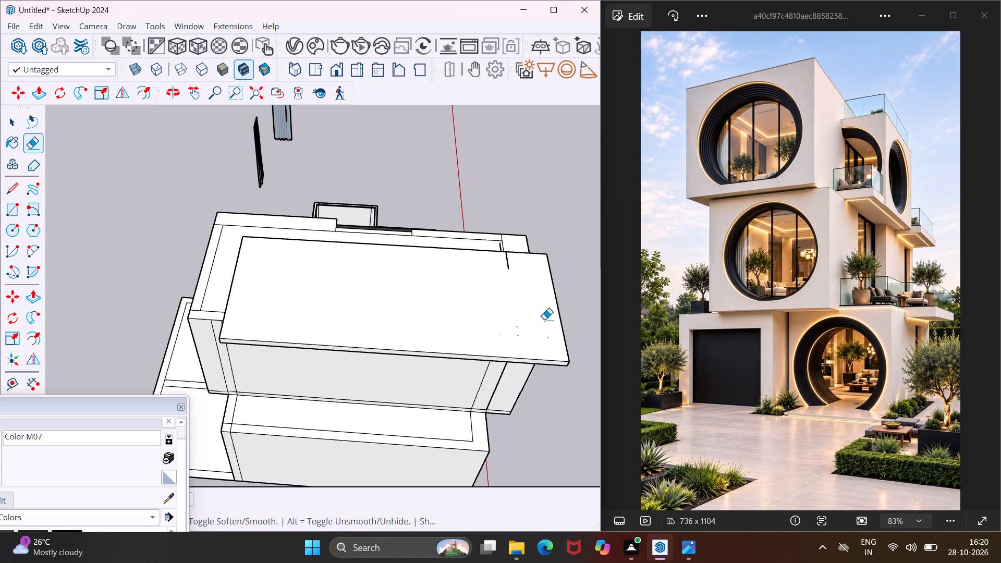
scroll(515, 267, "up", 4)
left_click_drag(503, 264, 510, 264)
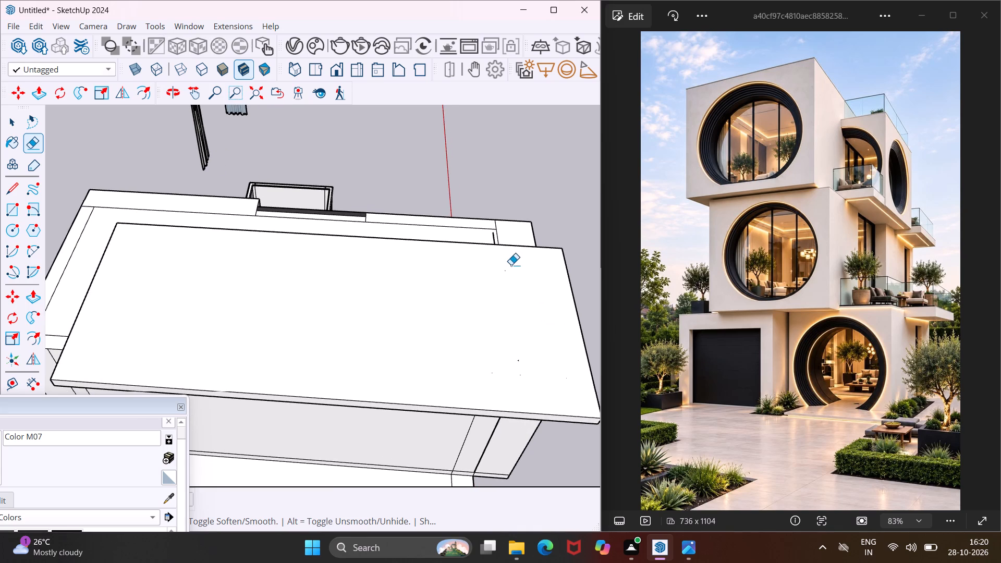
key("Escape")
key("space")
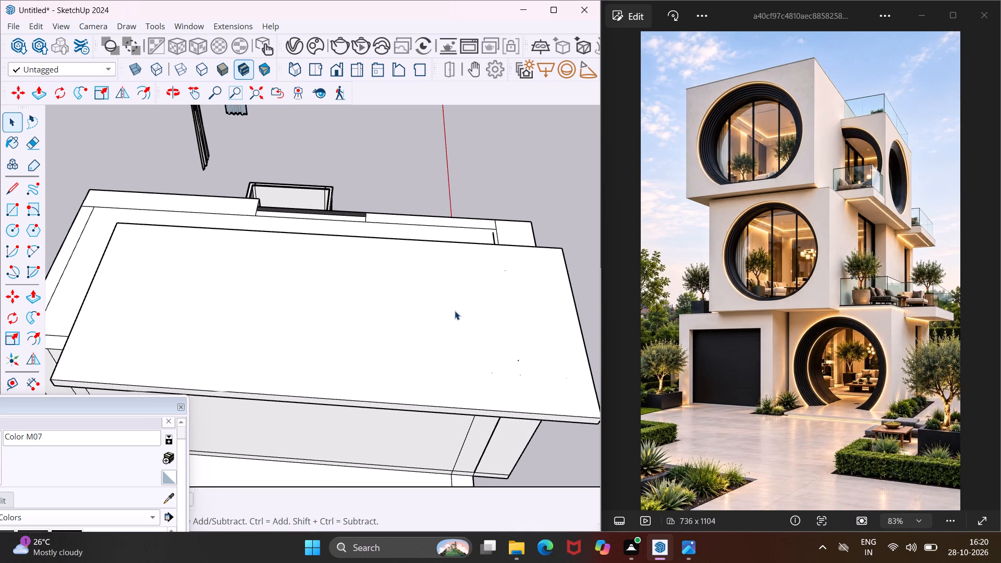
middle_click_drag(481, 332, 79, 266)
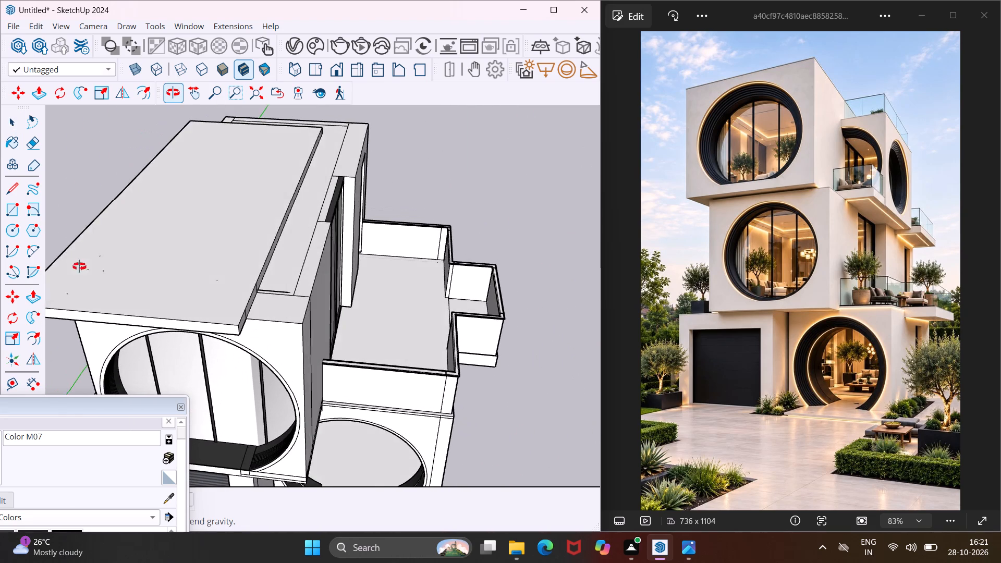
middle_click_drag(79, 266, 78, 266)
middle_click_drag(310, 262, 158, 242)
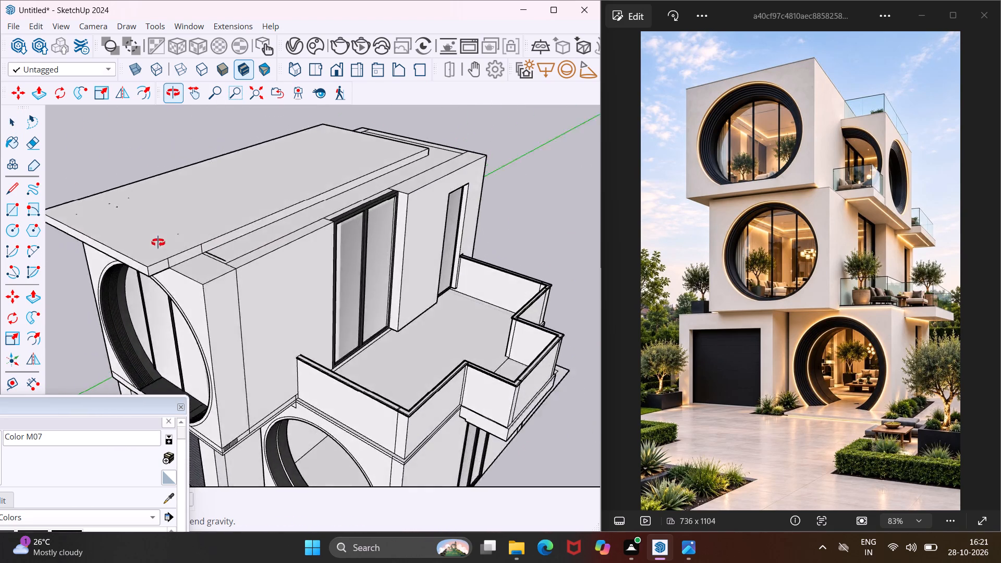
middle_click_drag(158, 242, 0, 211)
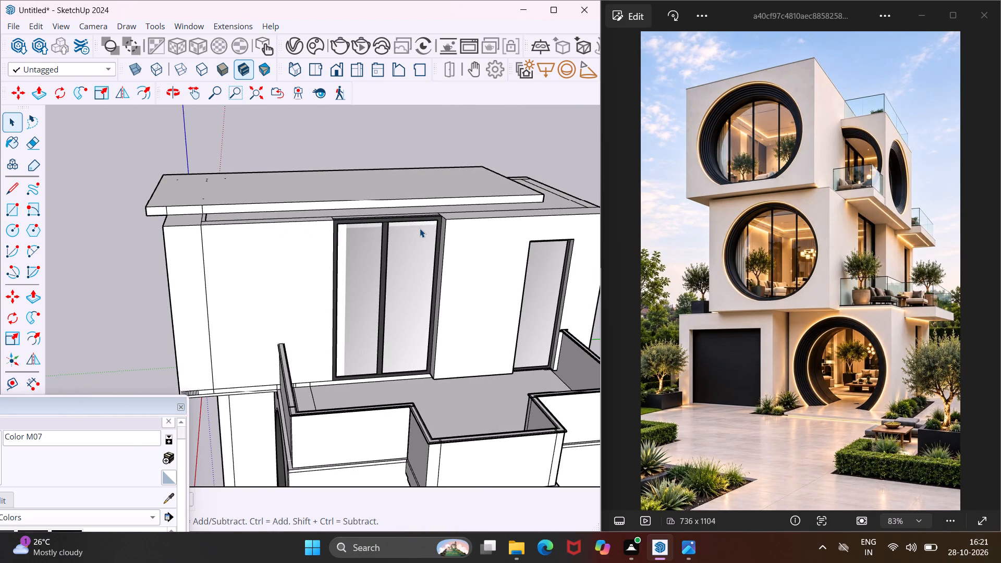
Draw two short vertical lines across the raised slab's balcony-side edge face, one on either side of the large glazed door below.
scroll(384, 192, "up", 3)
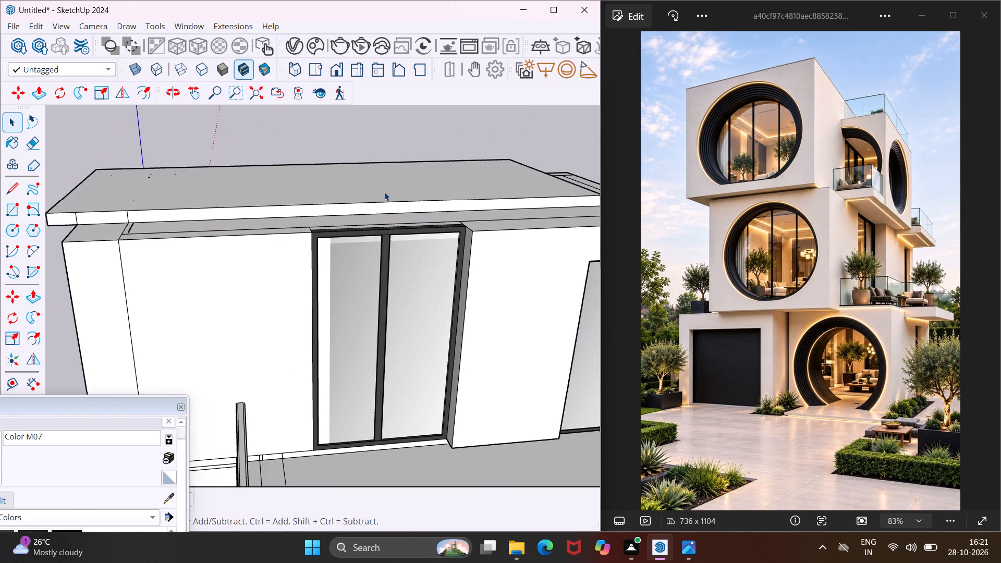
scroll(384, 192, "up", 3)
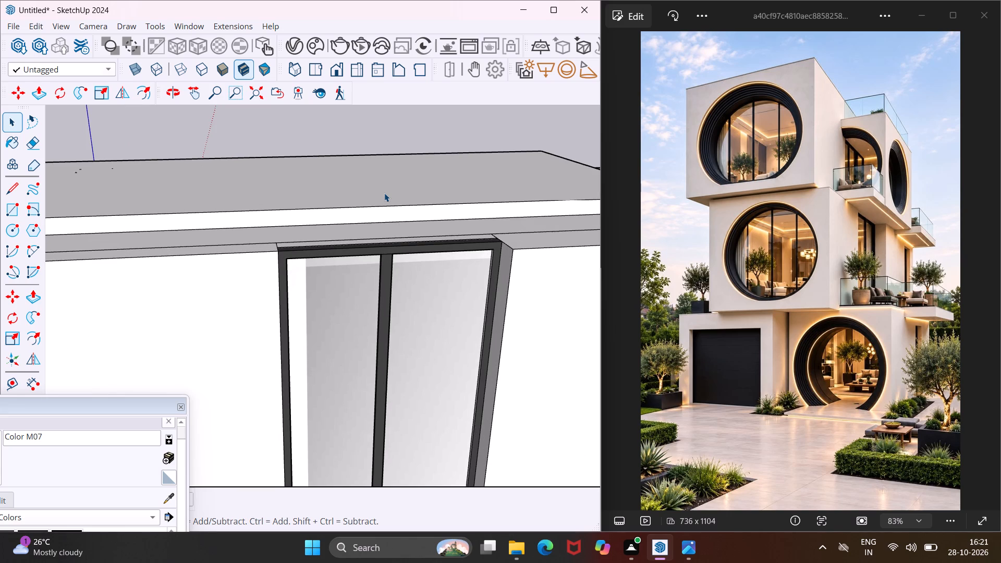
scroll(384, 193, "down", 3)
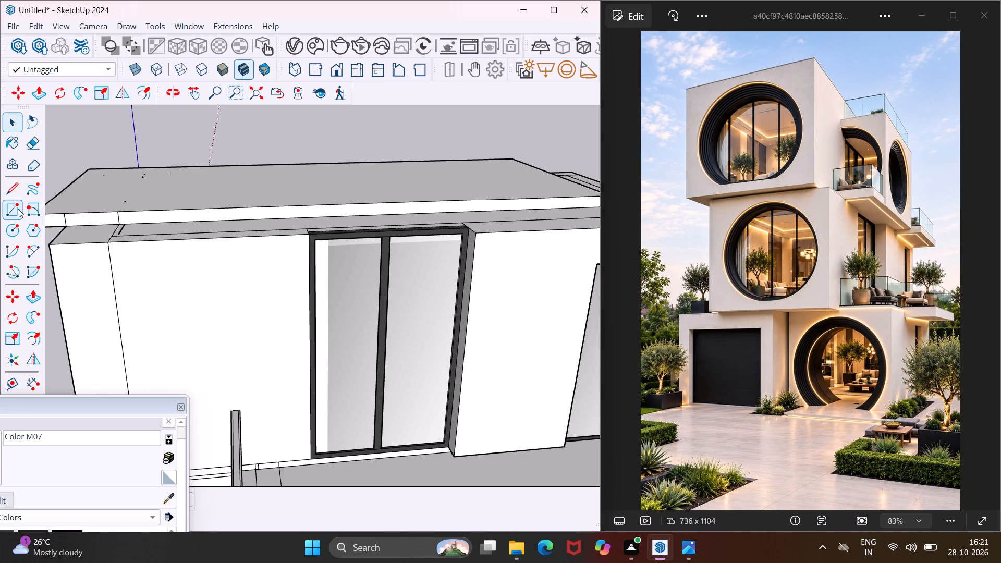
left_click(16, 187)
middle_click_drag(301, 203, 301, 222)
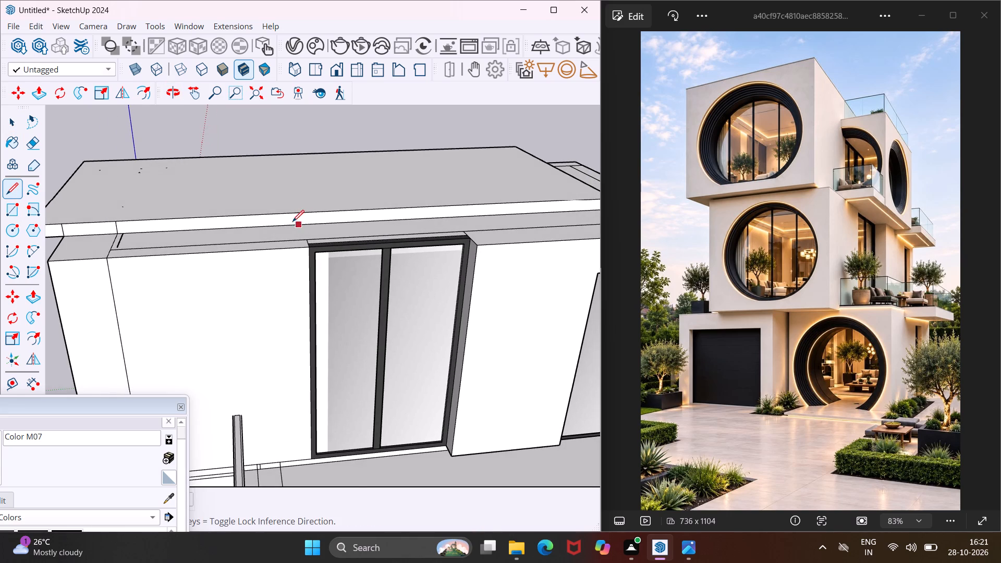
scroll(260, 216, "up", 3)
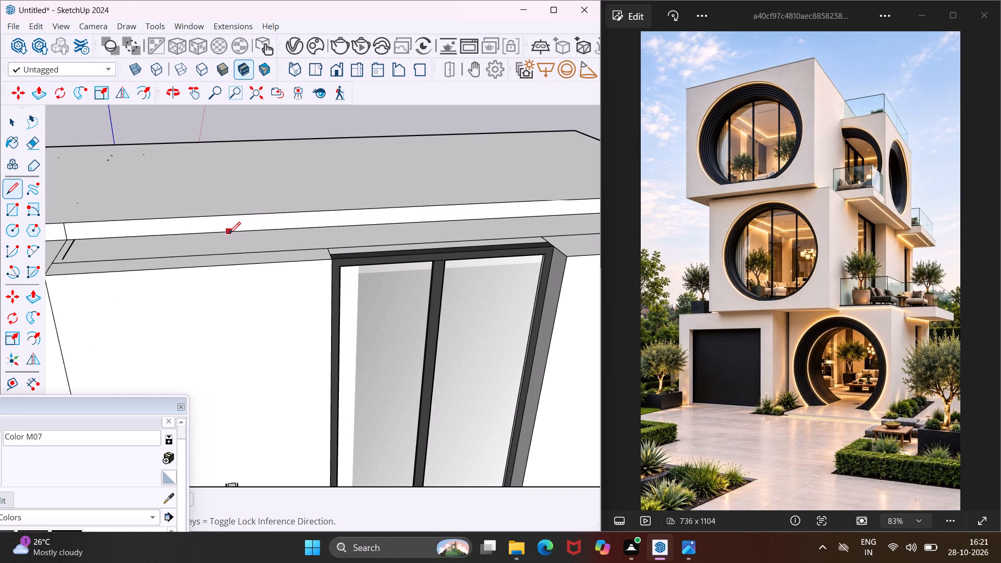
left_click(223, 236)
left_click(222, 215)
scroll(268, 214, "down", 3)
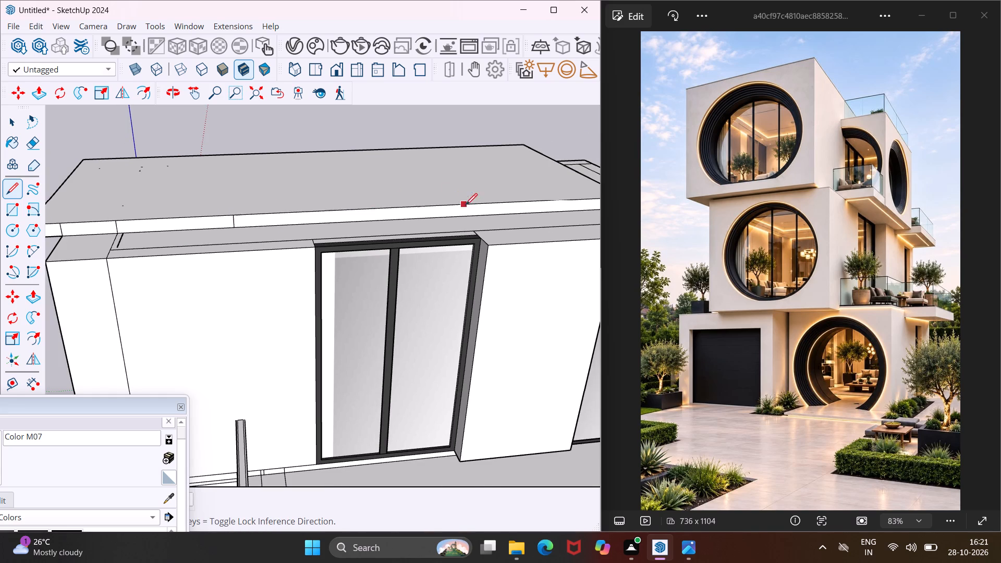
scroll(478, 214, "up", 3)
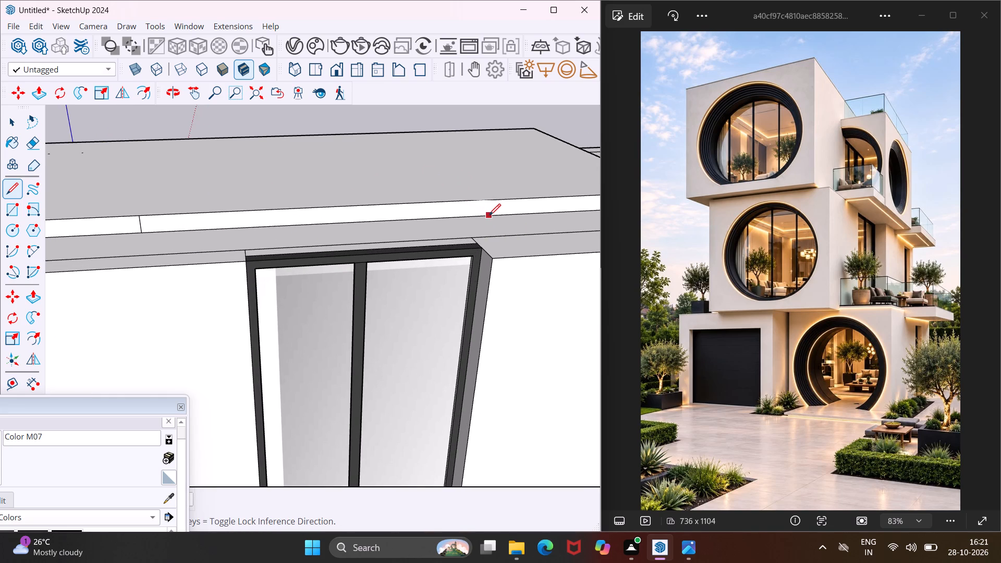
left_click(490, 215)
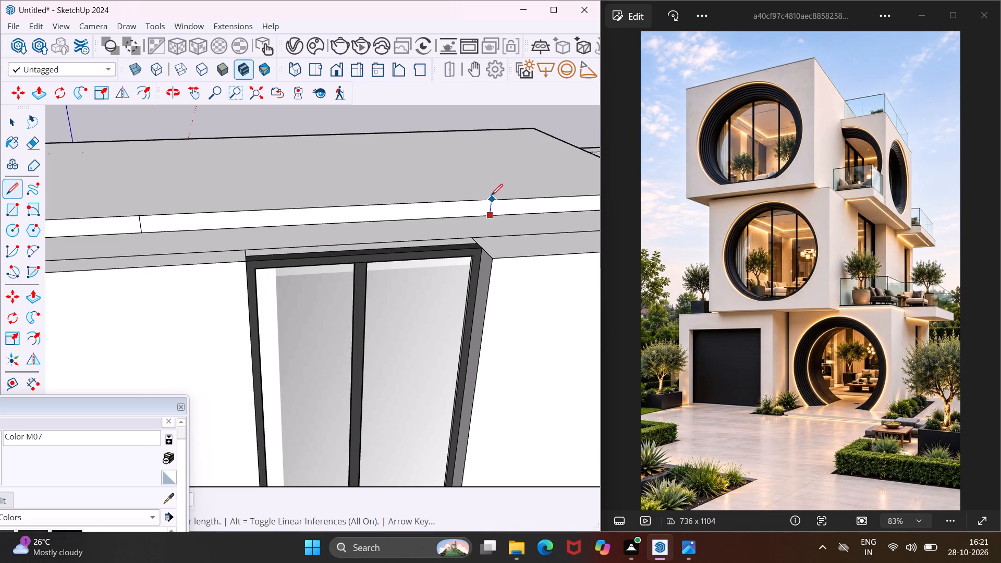
left_click(493, 199)
scroll(290, 198, "down", 5)
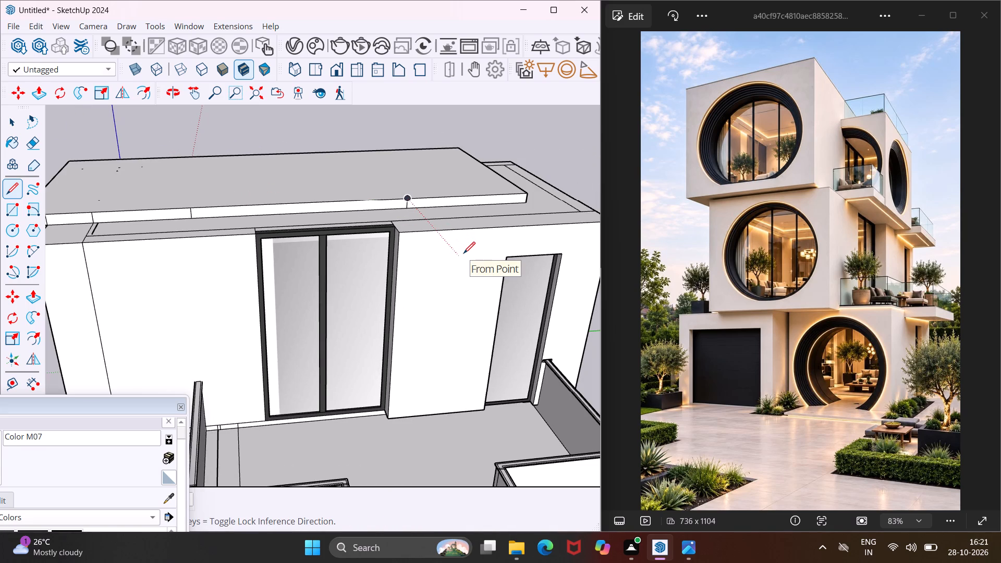
scroll(475, 231, "up", 2)
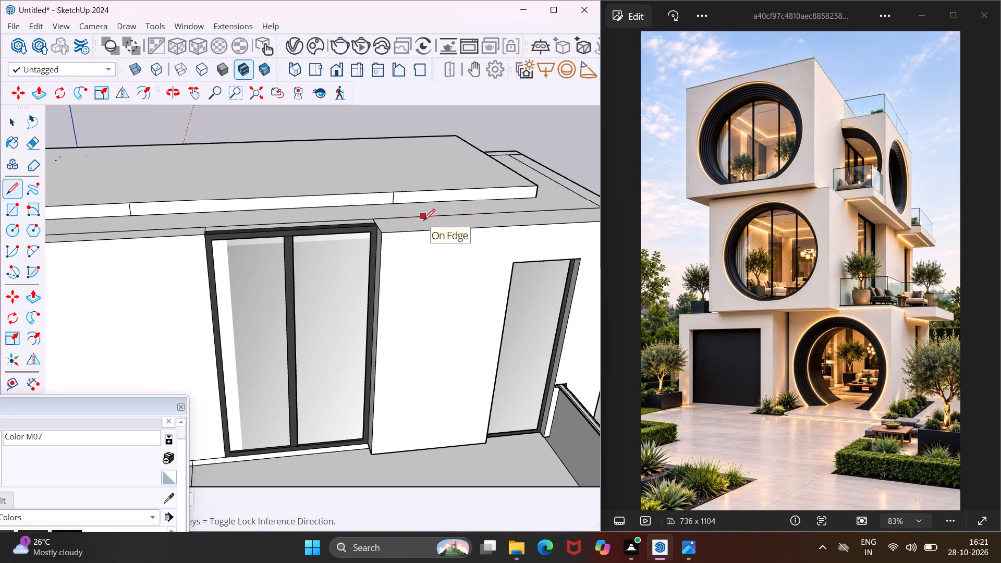
key("Escape")
key("space")
Push/Pull the edge section between the two lines outward past the wall to form a projecting slab over the large glazed door.
scroll(381, 195, "up", 3)
left_click(381, 195)
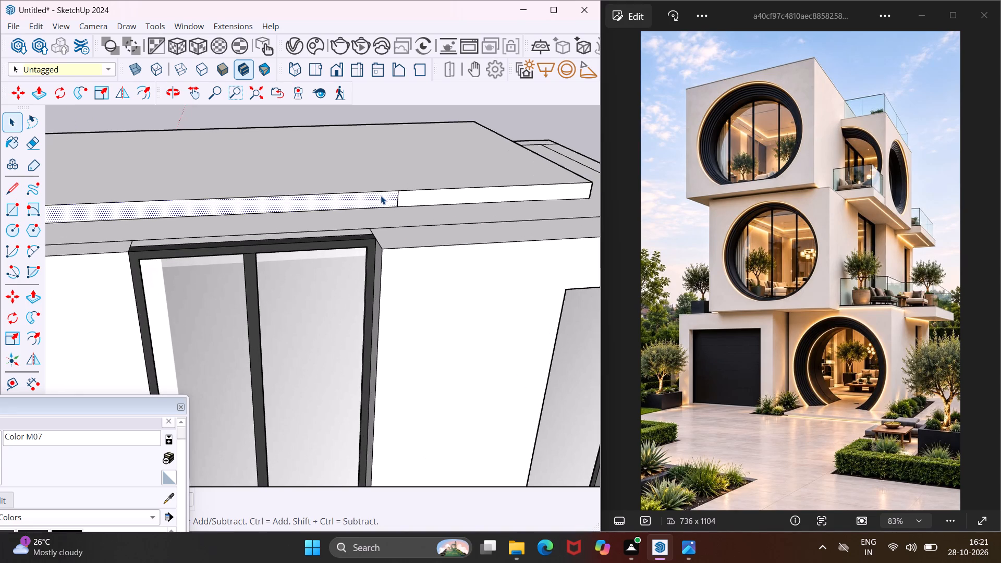
key("p")
left_click(381, 195)
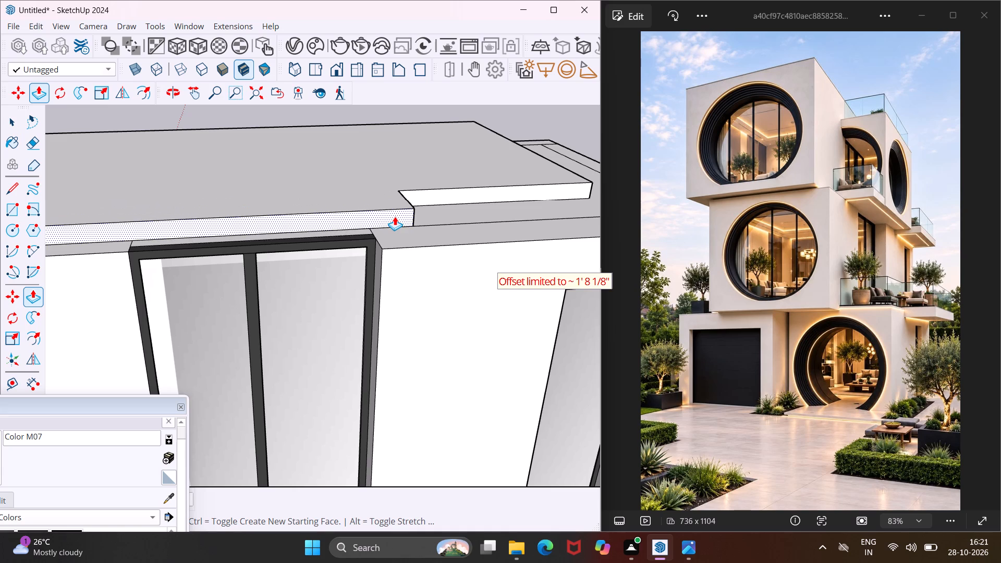
scroll(395, 216, "down", 2)
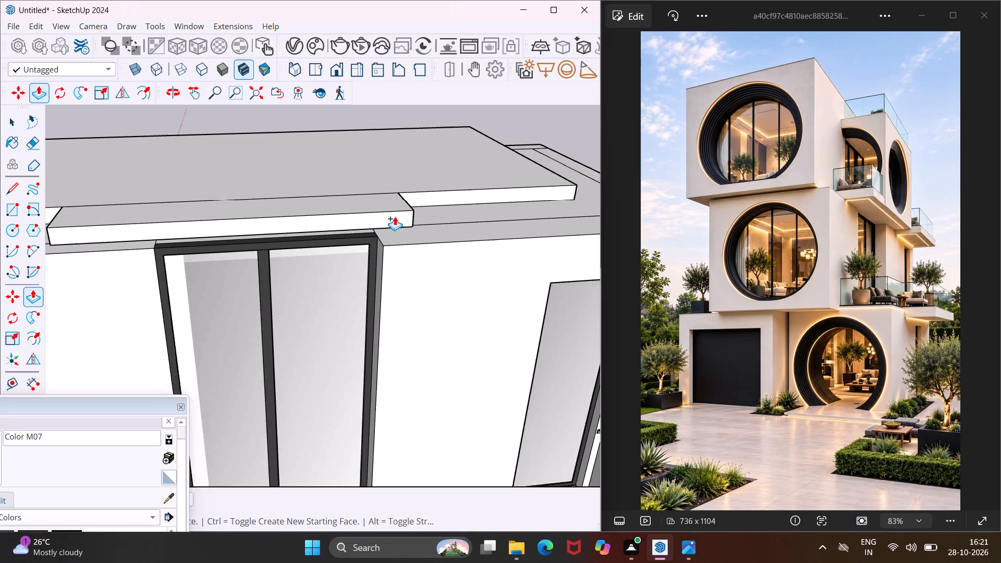
scroll(395, 216, "down", 1)
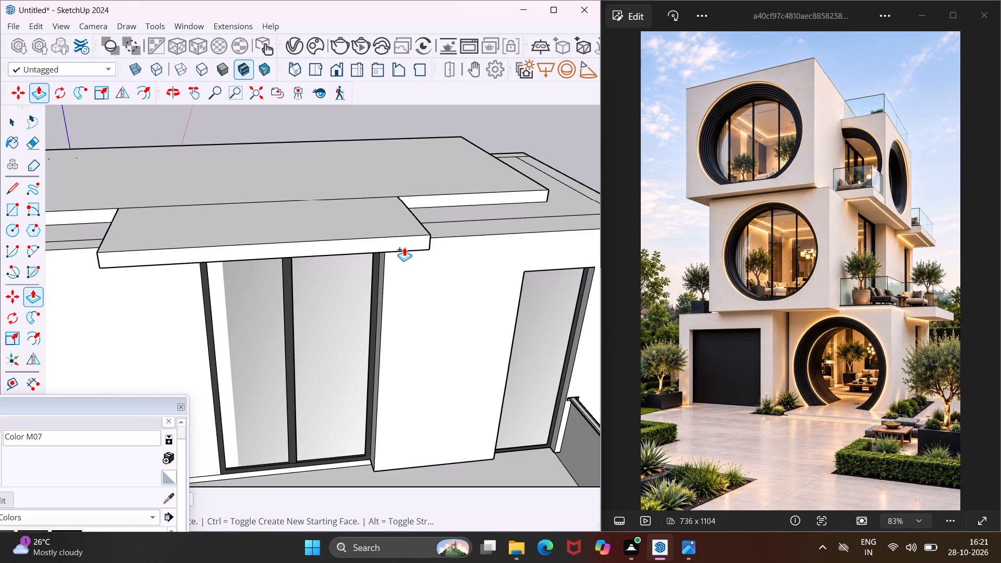
middle_click_drag(404, 247, 427, 228)
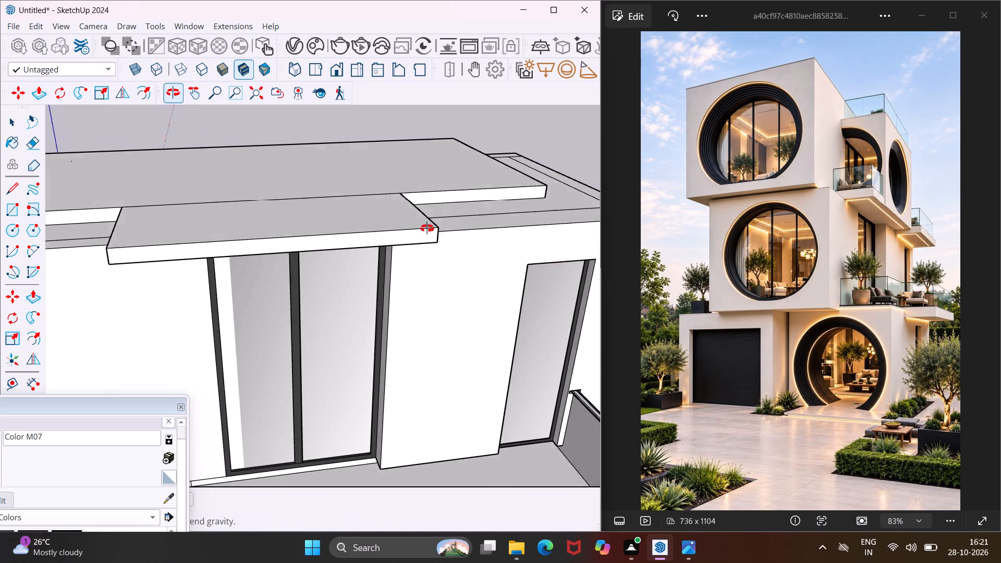
middle_click_drag(427, 228, 504, 161)
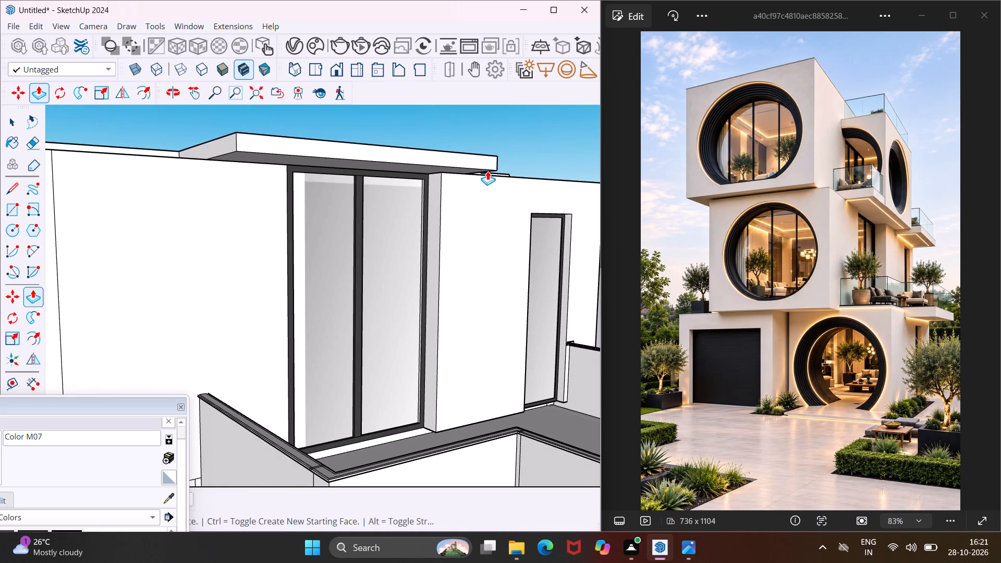
middle_click_drag(486, 171, 571, 165)
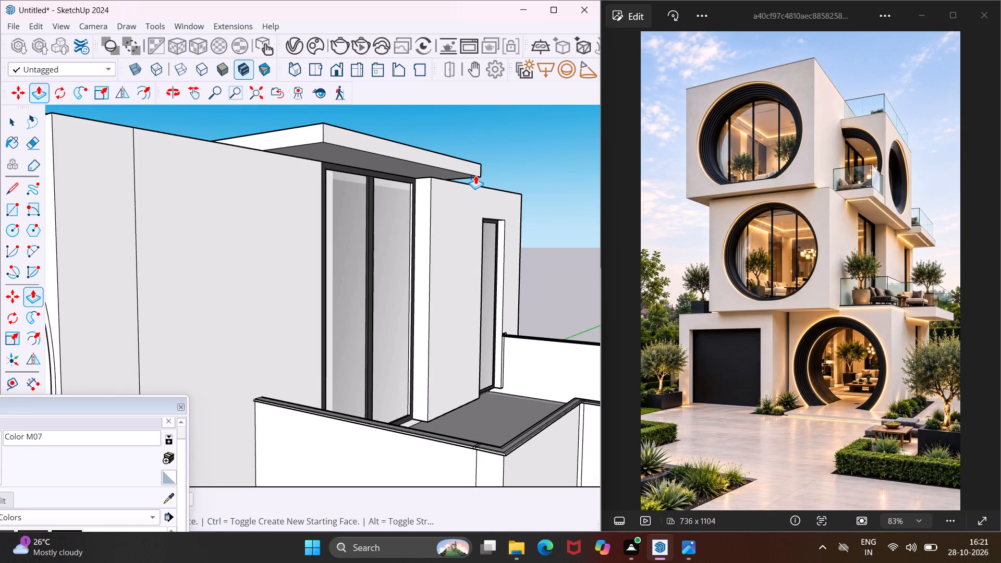
middle_click_drag(475, 175, 555, 161)
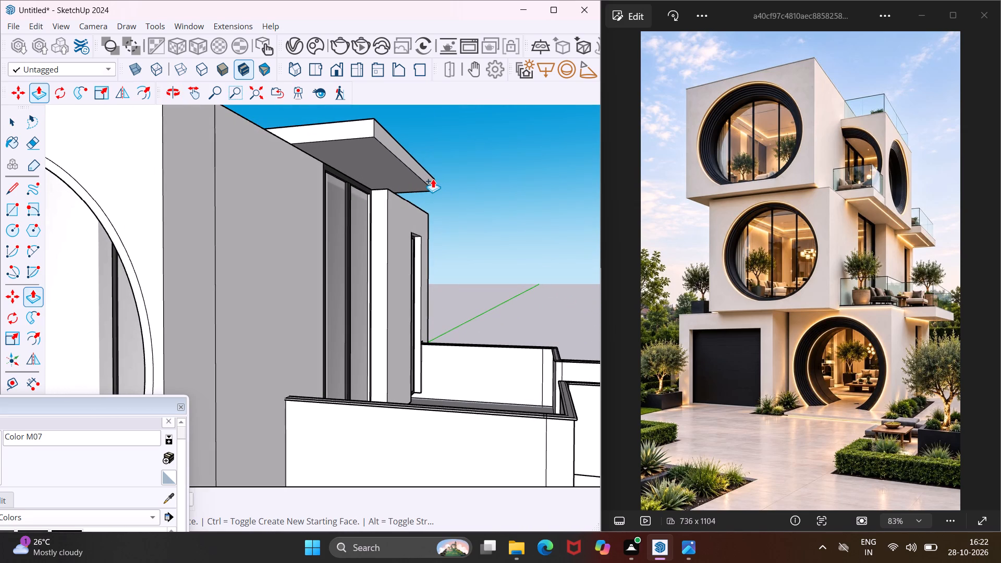
left_click(429, 179)
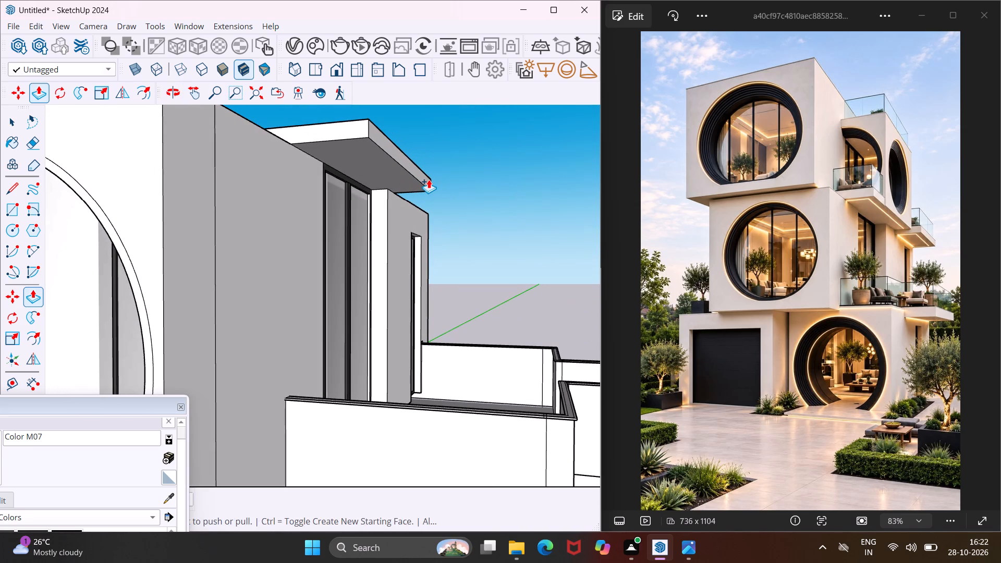
middle_click_drag(429, 179, 259, 327)
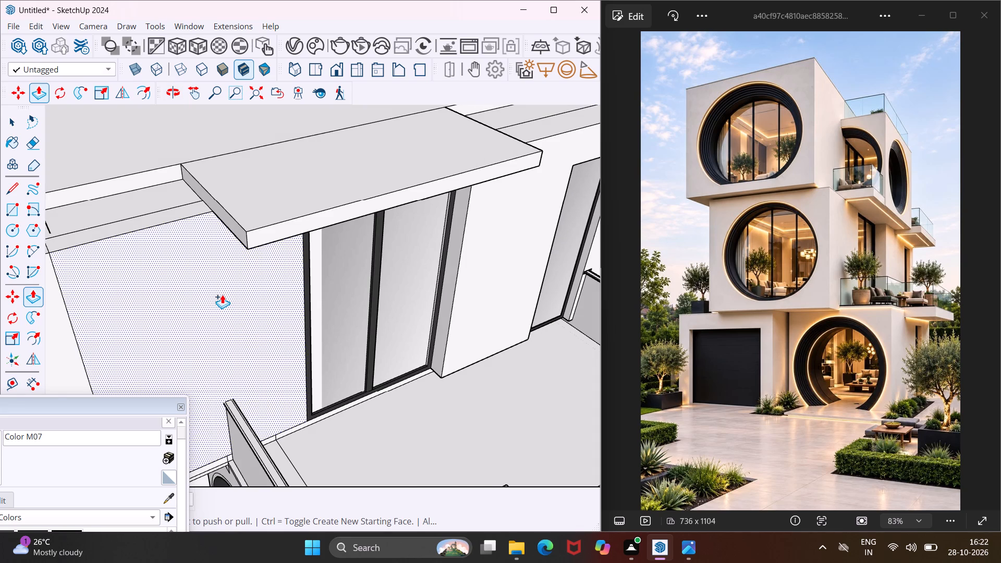
scroll(222, 295, "down", 9)
key("Escape")
key("space")
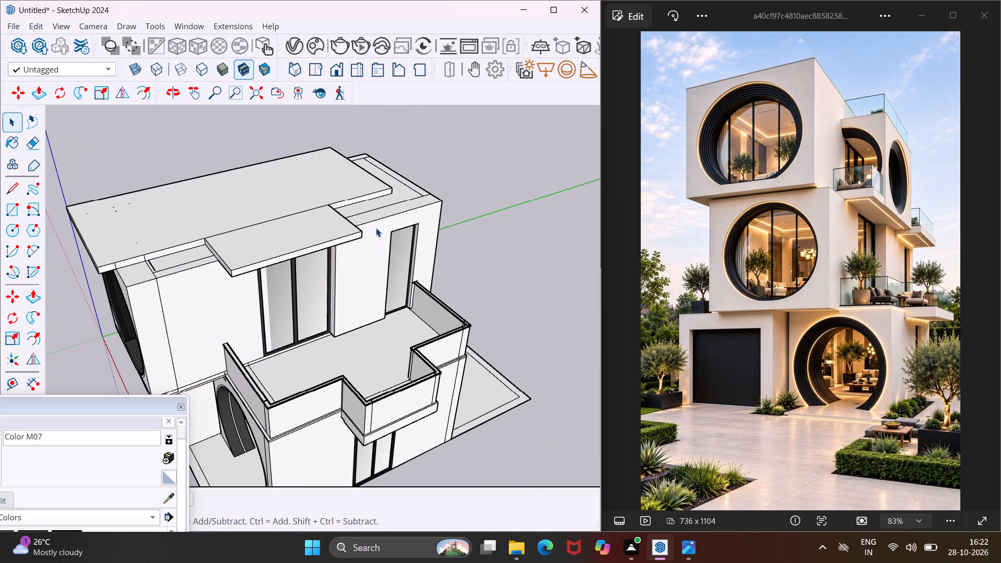
Examine the raised slab's far corner and its overhang beyond the projecting section from several sides.
scroll(376, 227, "up", 4)
middle_click_drag(380, 227, 202, 192)
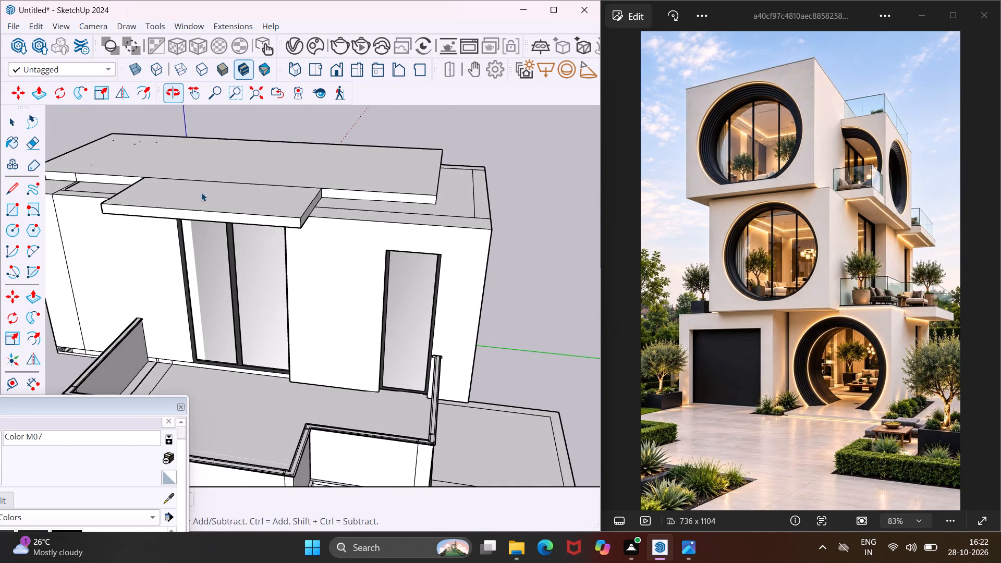
middle_click_drag(444, 192, 274, 192)
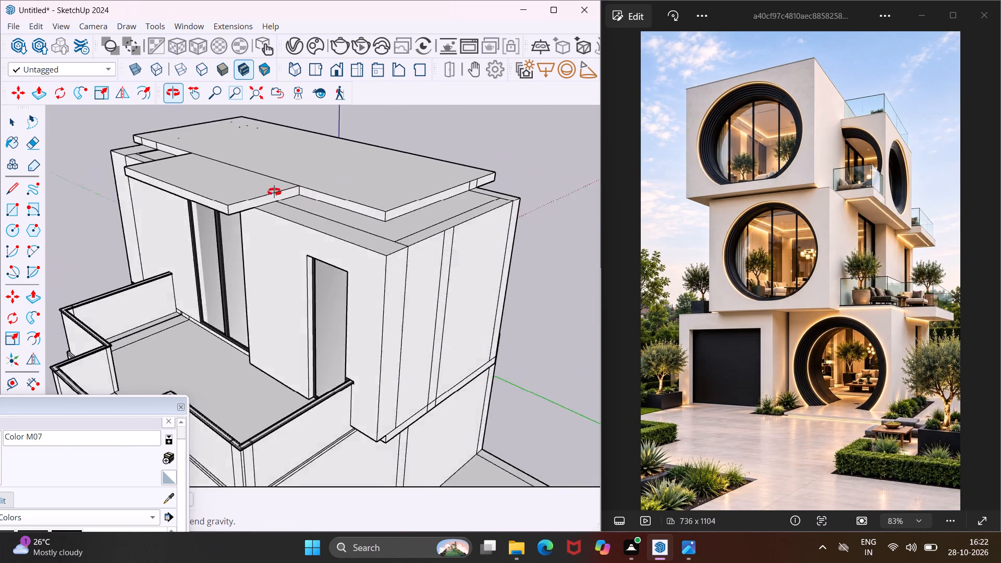
middle_click_drag(274, 192, 242, 183)
scroll(360, 204, "up", 7)
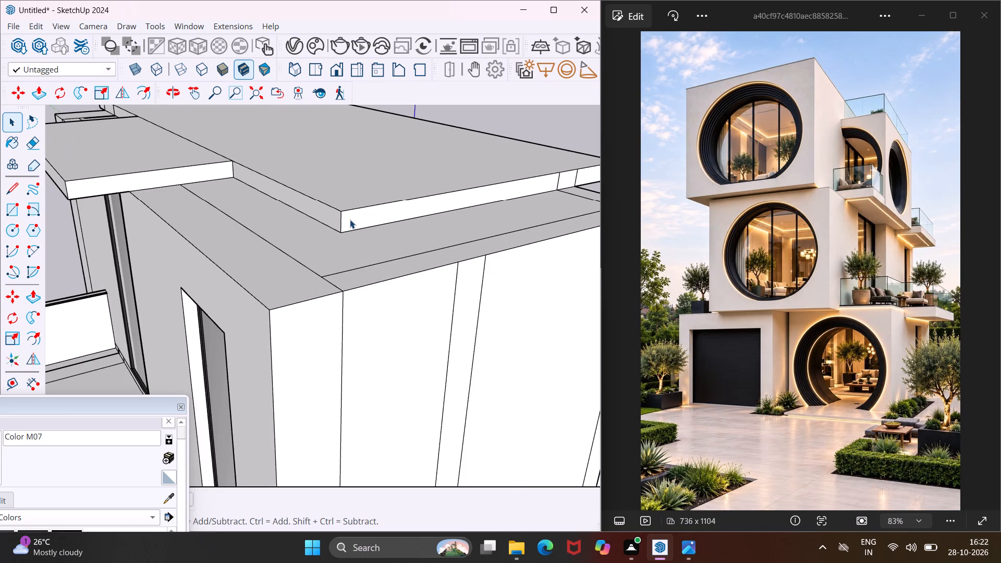
scroll(335, 221, "down", 4)
middle_click_drag(314, 216, 323, 215)
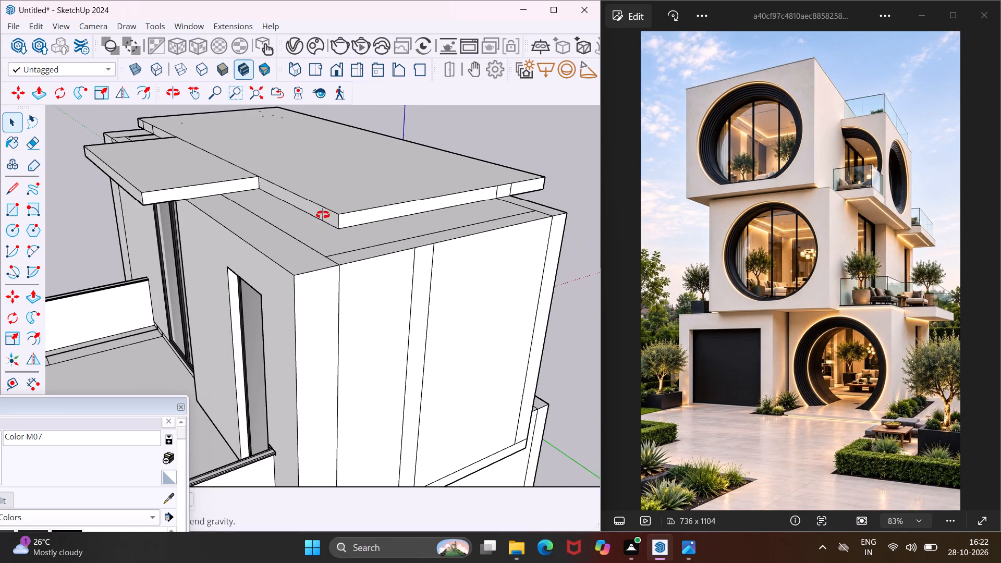
middle_click_drag(323, 215, 590, 257)
Push/Pull the three slab edge faces between the circular-window corner and the projecting section outward, flush with each other.
scroll(139, 223, "up", 2)
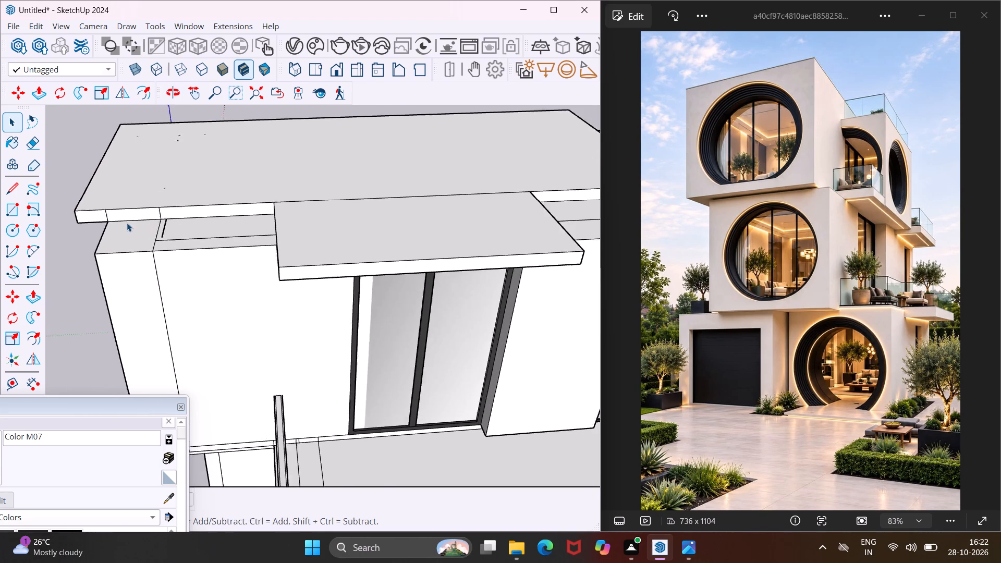
scroll(127, 223, "up", 1)
middle_click_drag(123, 223, 258, 227)
scroll(131, 288, "up", 4)
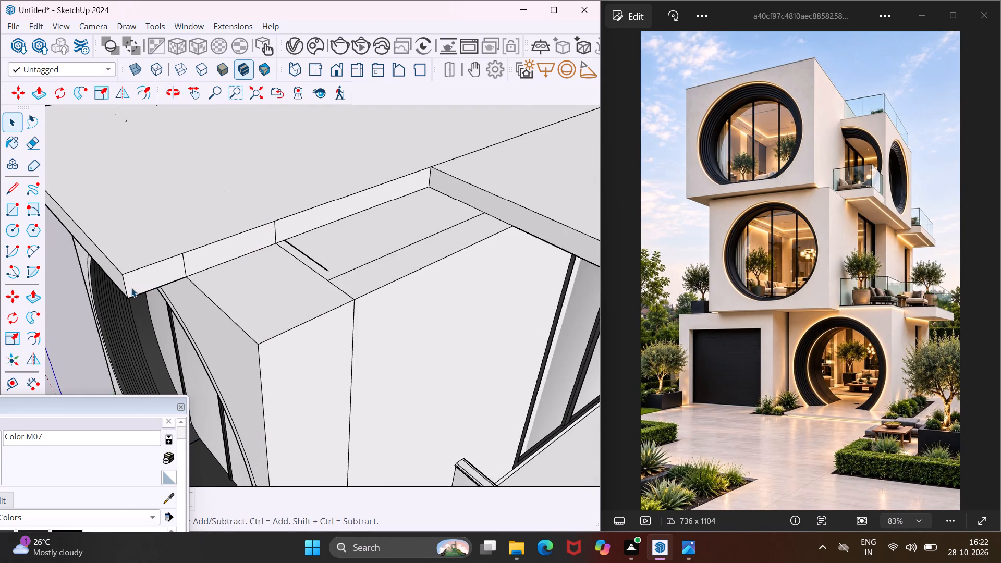
scroll(131, 288, "up", 3)
left_click(128, 289)
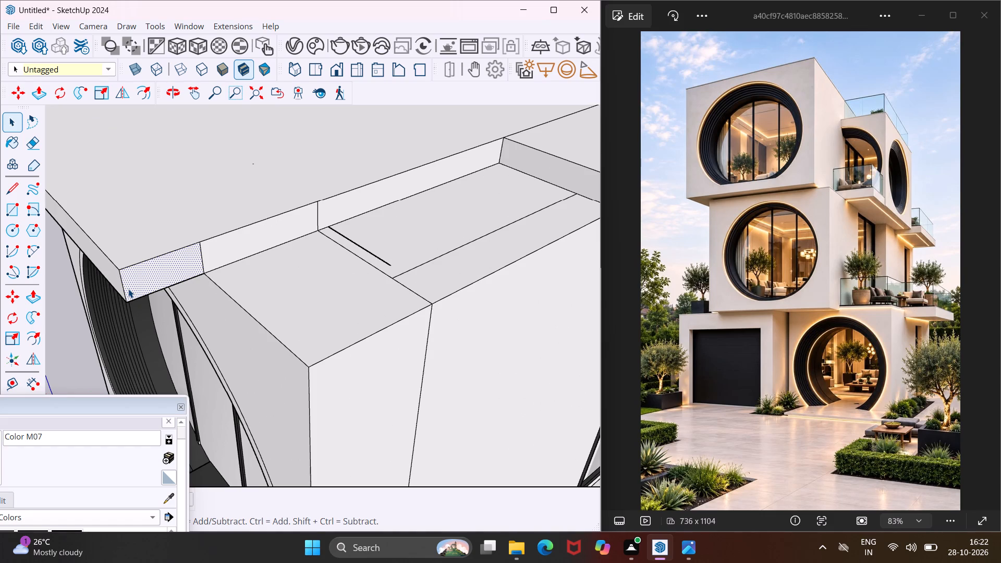
key("p")
left_click(128, 289)
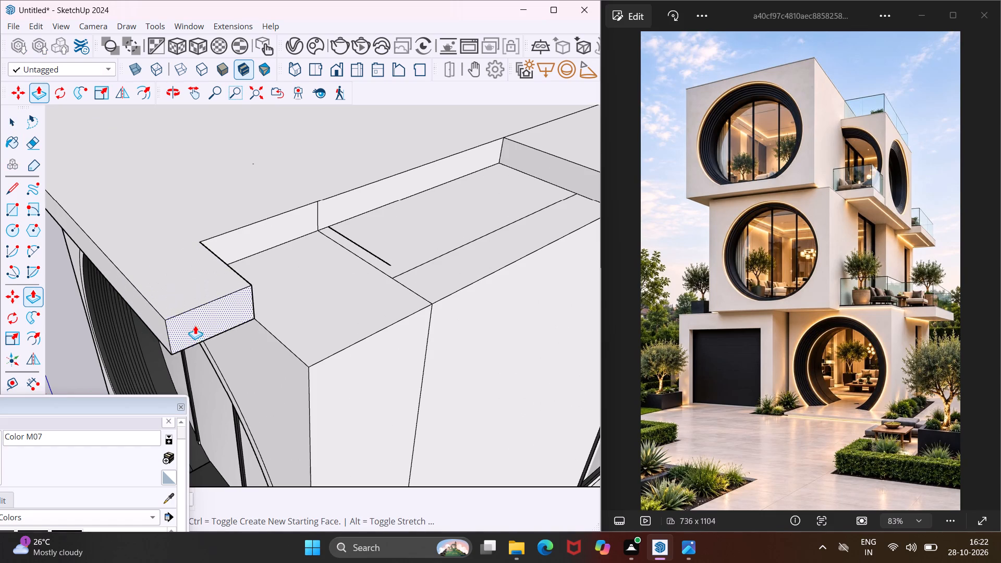
left_click(204, 328)
key("Escape")
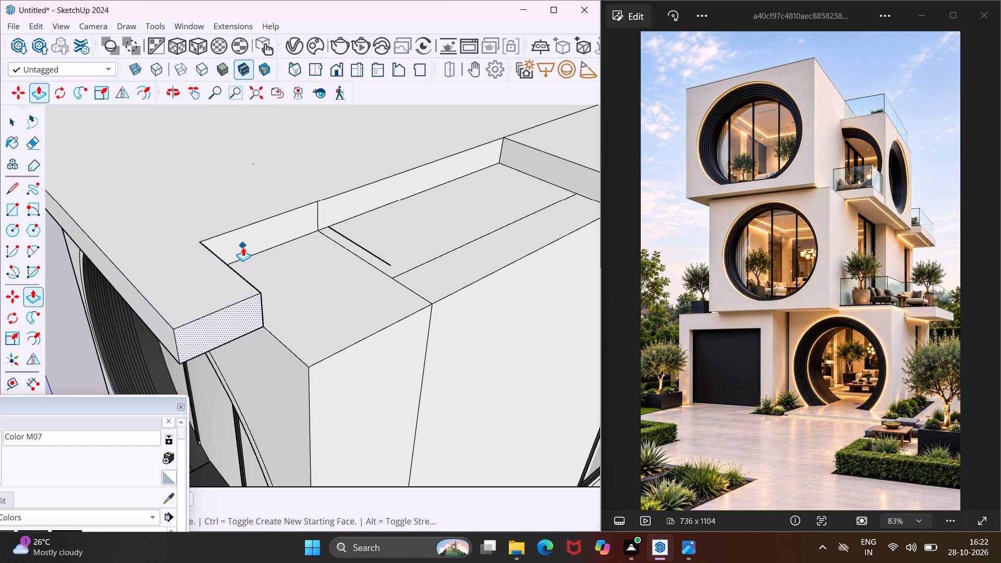
left_click(243, 246)
left_click(249, 314)
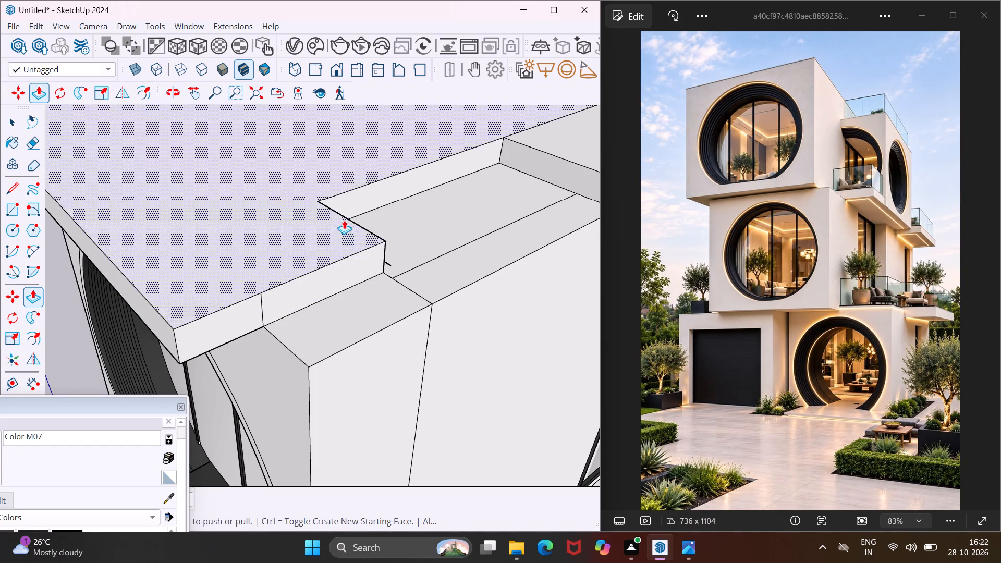
left_click(355, 201)
left_click(335, 276)
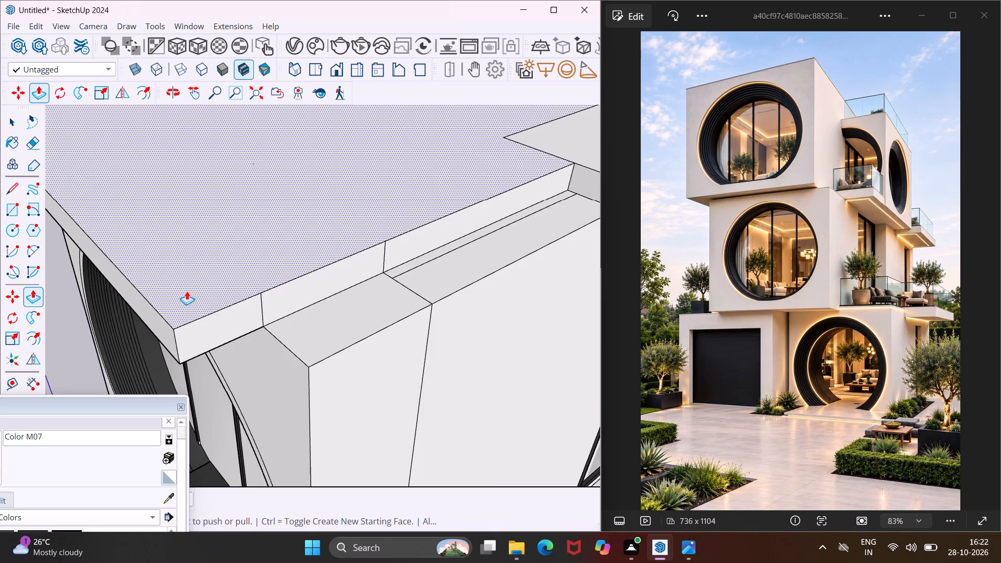
Push/Pull the slab edge face between the projecting section and the far end outward, flush with the balcony-side edge on the other side.
scroll(184, 291, "down", 12)
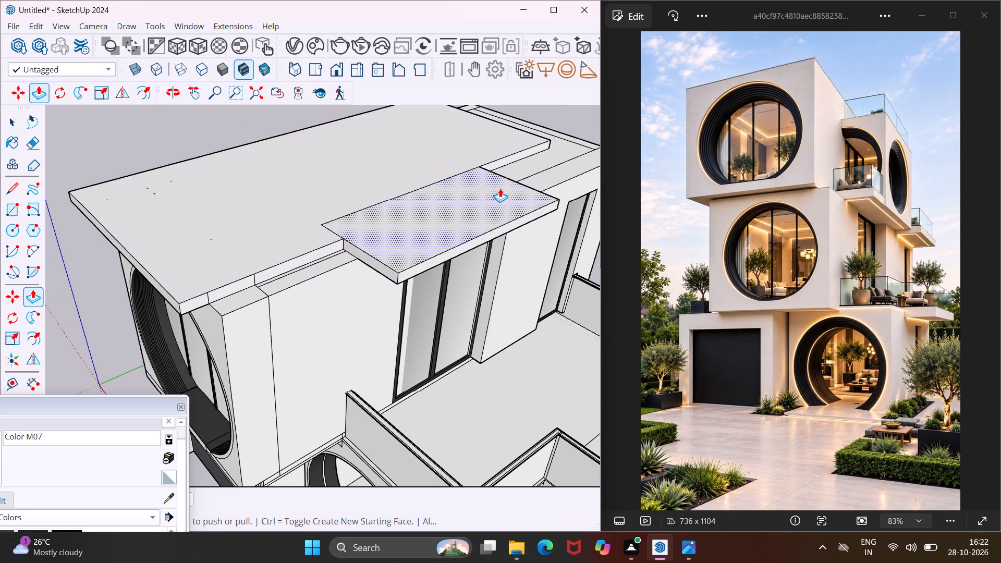
middle_click_drag(500, 188, 163, 208)
scroll(430, 294, "up", 3)
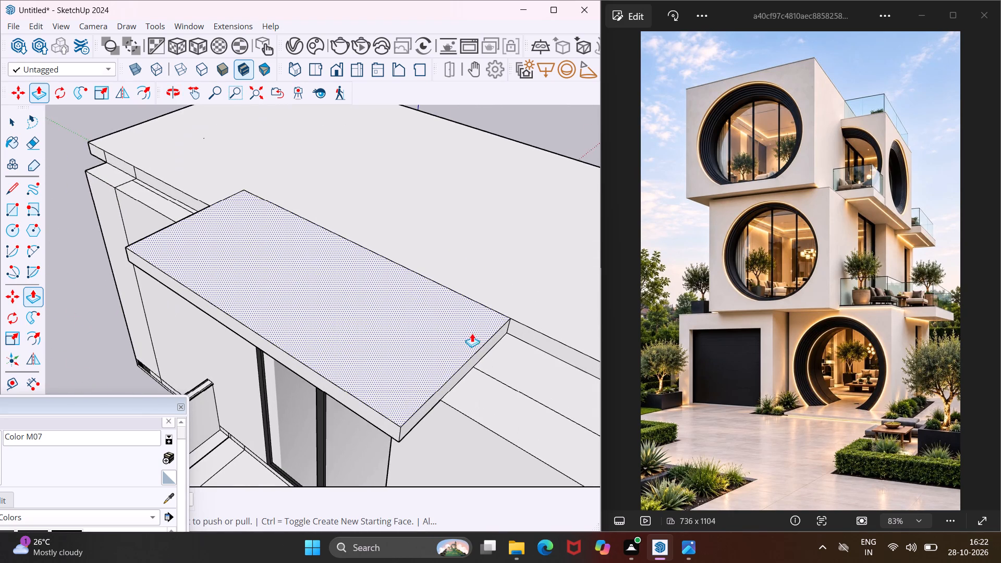
scroll(483, 335, "up", 4)
left_click(538, 324)
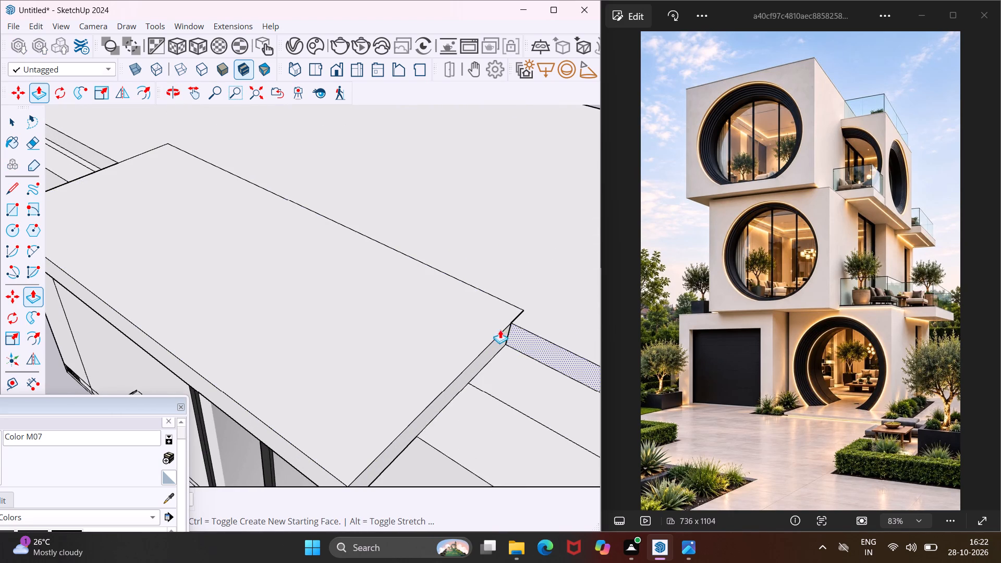
scroll(487, 330, "down", 5)
left_click(193, 195)
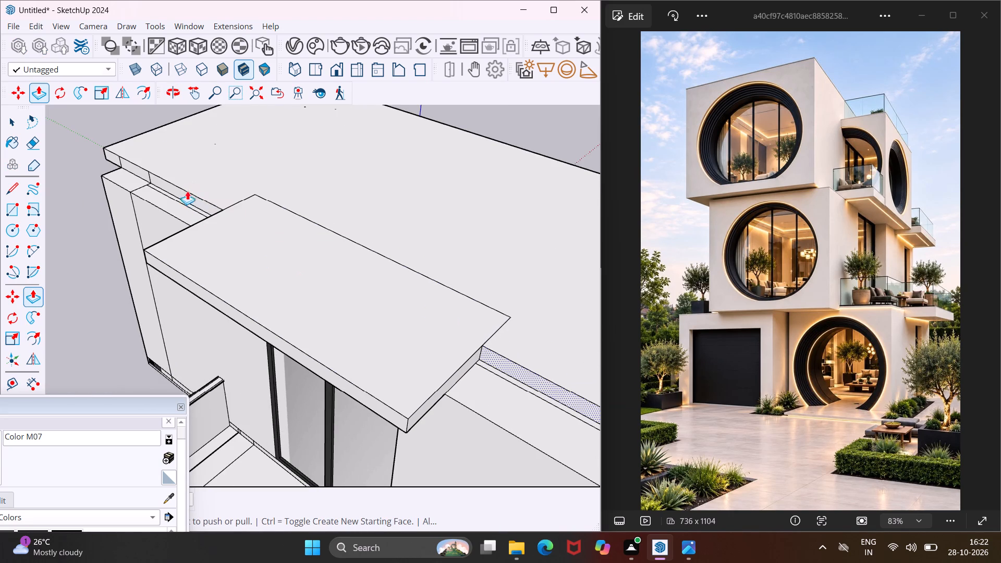
Push/Pull the long edge face at the slab's far end, opposite the circular-window end, outward over the wall top.
scroll(143, 172, "down", 6)
scroll(418, 296, "up", 4)
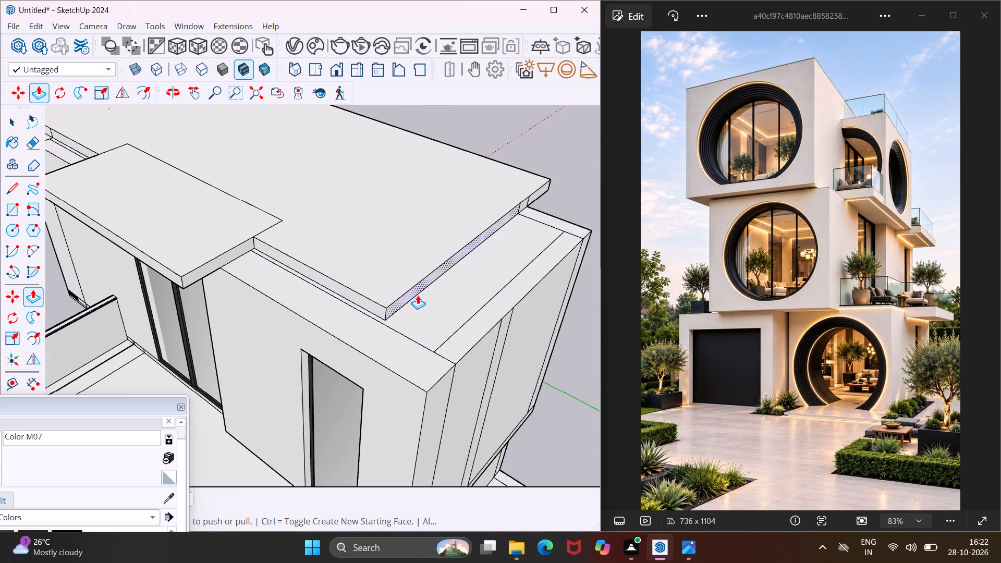
scroll(418, 295, "up", 3)
left_click(403, 297)
scroll(413, 301, "down", 3)
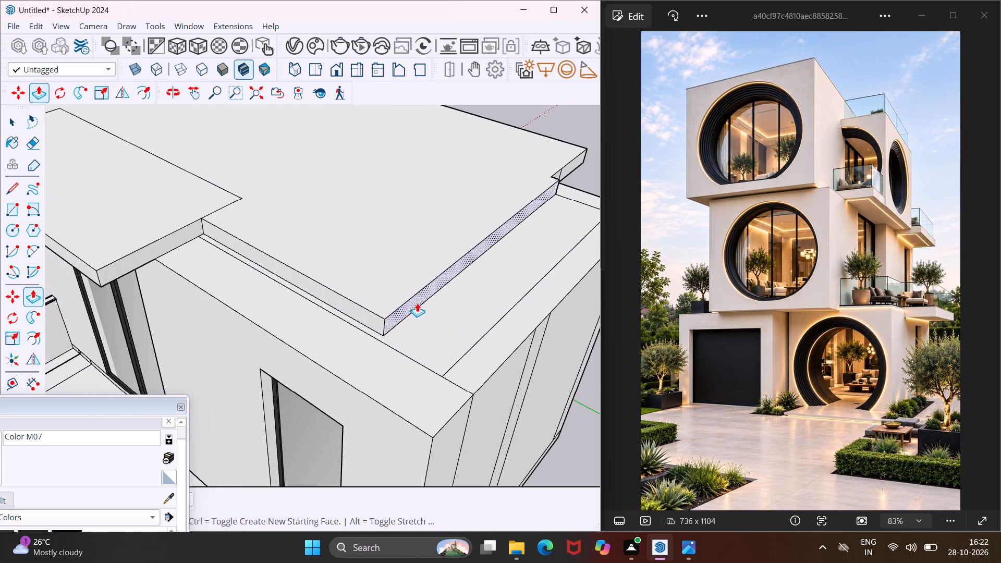
left_click(444, 321)
Push/Pull the two remaining short edge faces at the slab's far end flush with the extended long edge face.
middle_click_drag(415, 313, 311, 278)
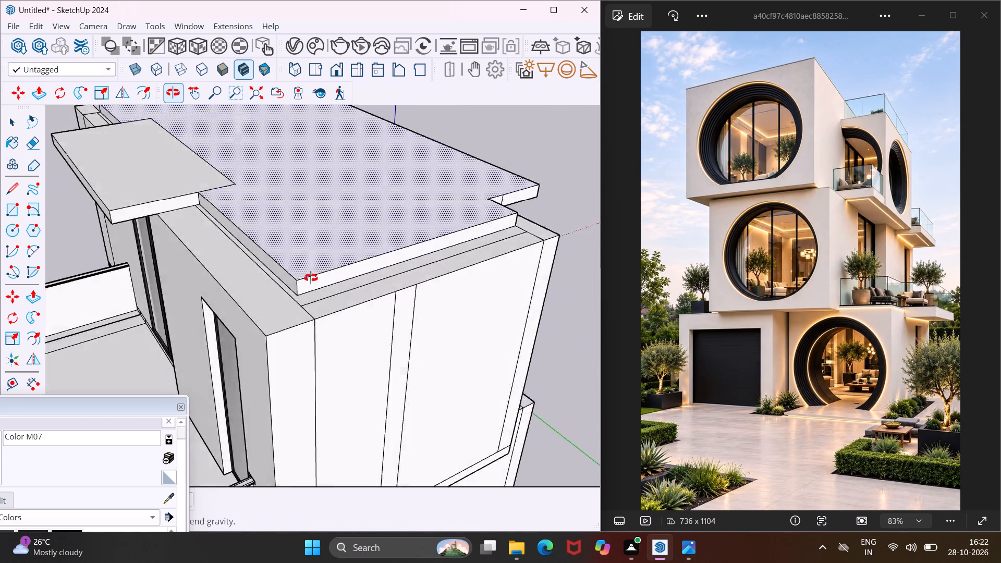
middle_click_drag(311, 278, 227, 263)
scroll(395, 180, "up", 7)
left_click(399, 202)
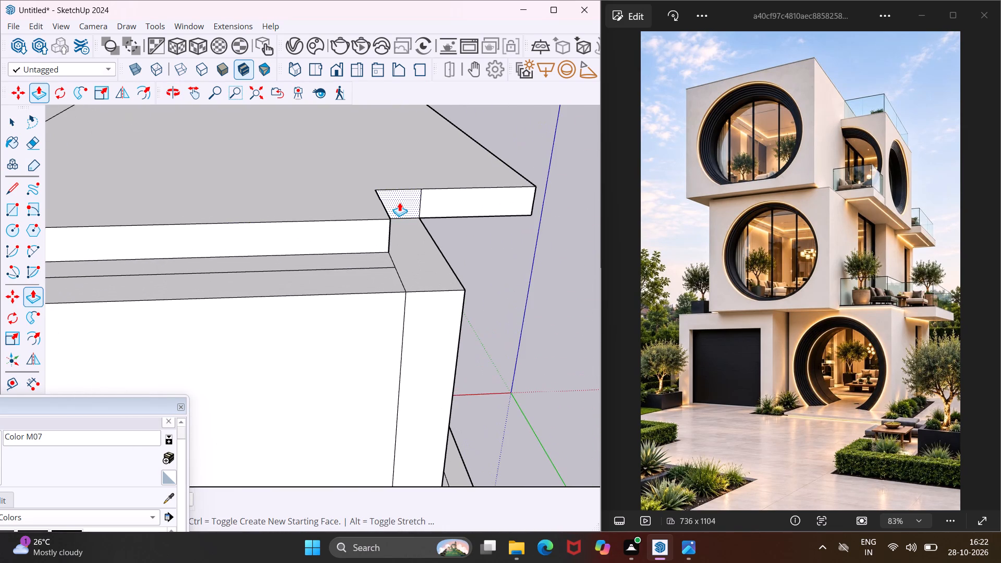
left_click(363, 236)
left_click(488, 192)
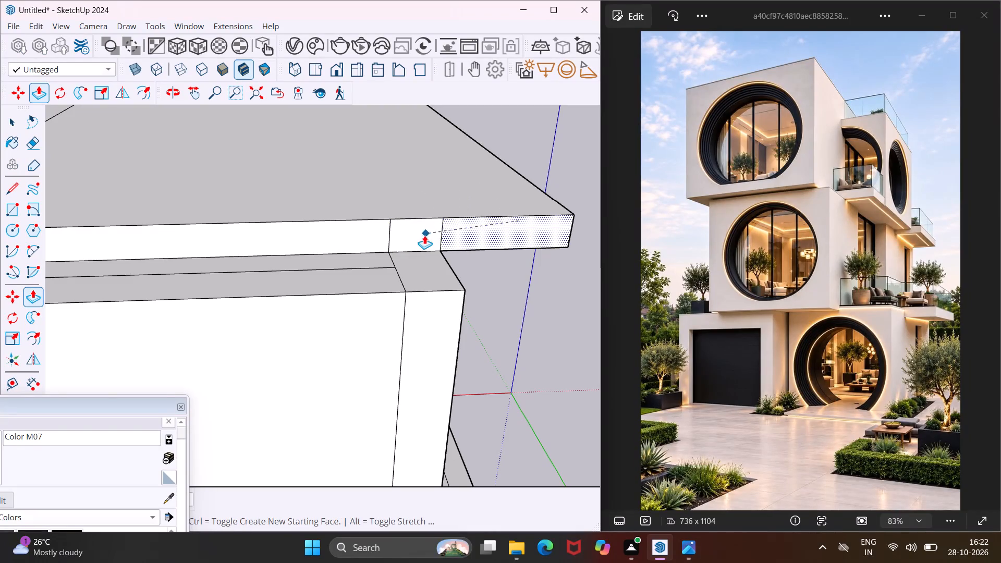
left_click(424, 235)
middle_click_drag(243, 246, 544, 245)
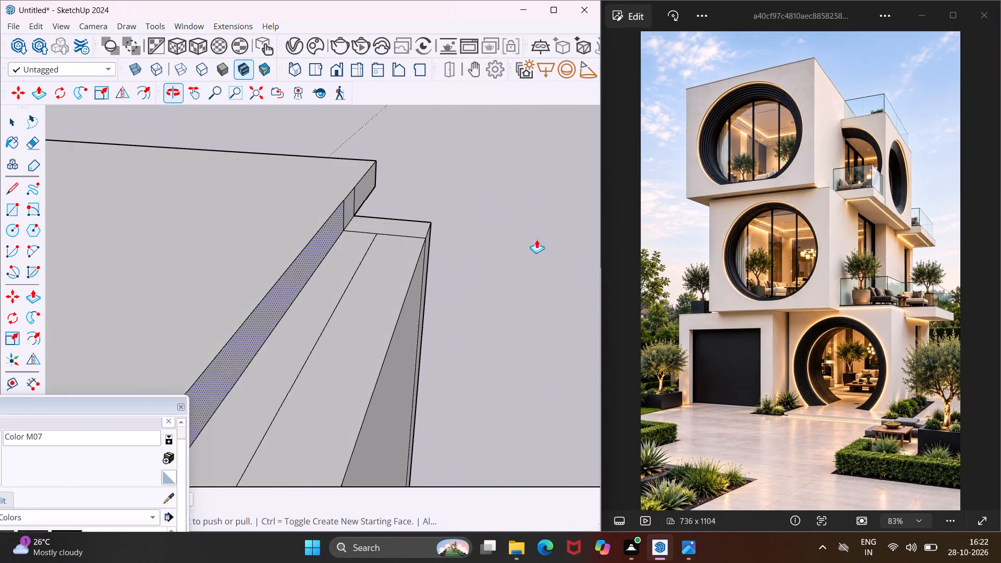
scroll(527, 225, "down", 10)
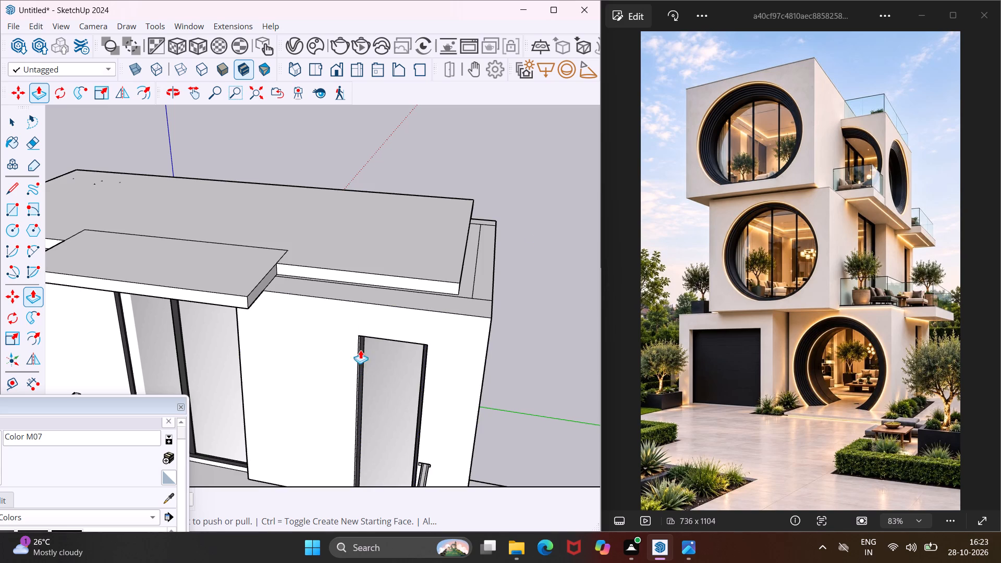
key("Escape")
key("space")
Draw a thin rectangle along the top of the balcony-side wall, from the projecting slab to the wall's corner above the narrow door.
scroll(361, 282, "down", 3)
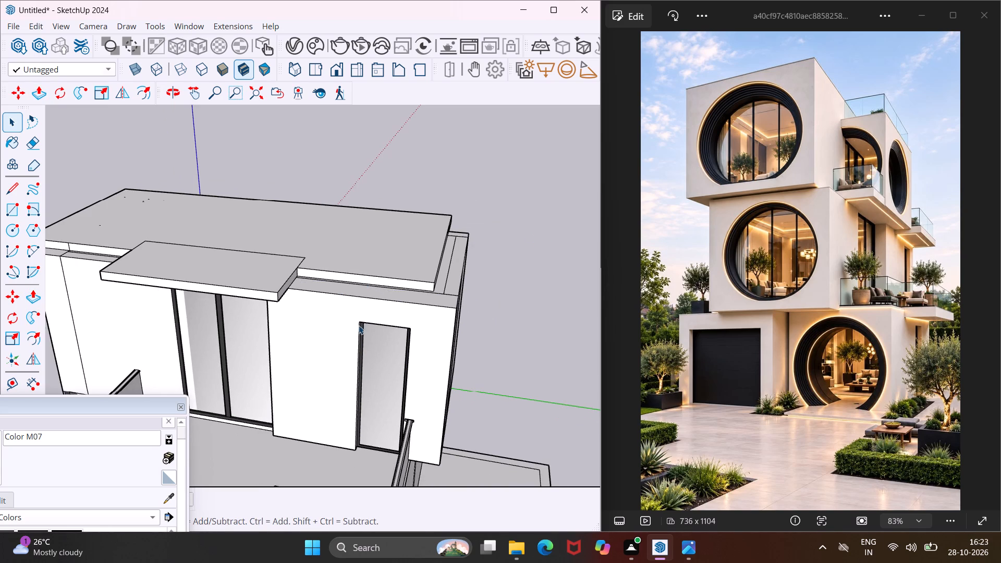
middle_click_drag(351, 343, 421, 314)
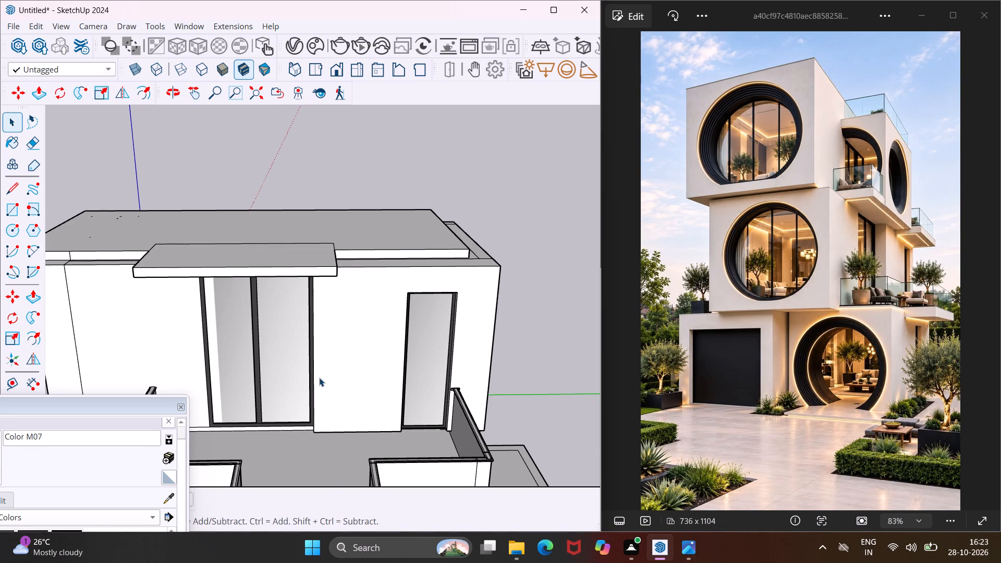
left_click(20, 212)
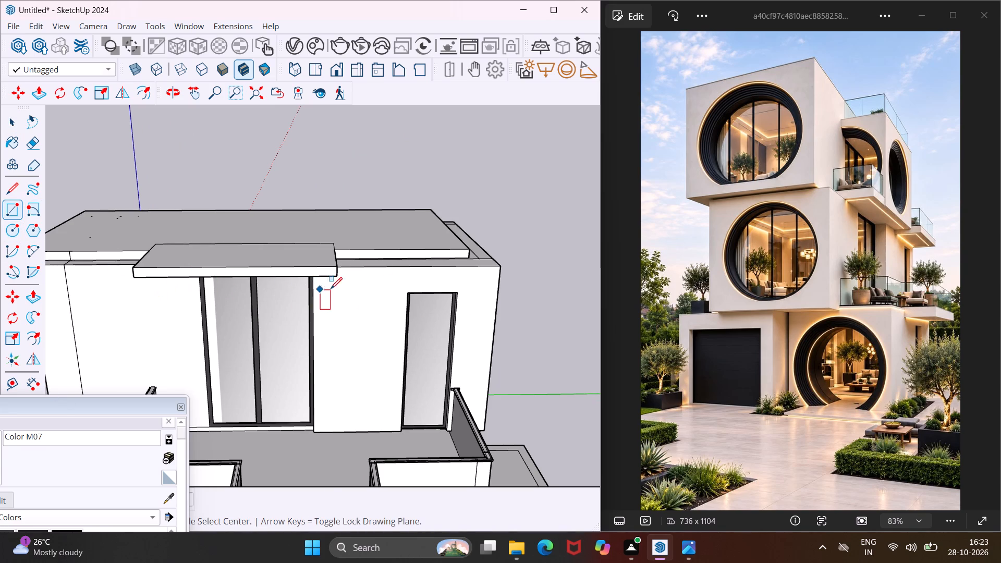
middle_click_drag(357, 271, 317, 264)
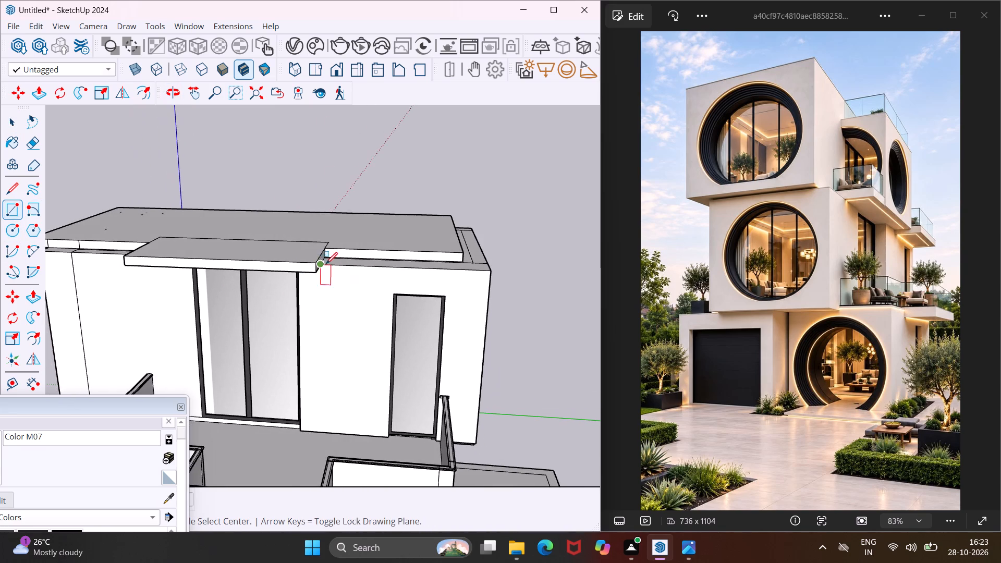
scroll(327, 264, "up", 6)
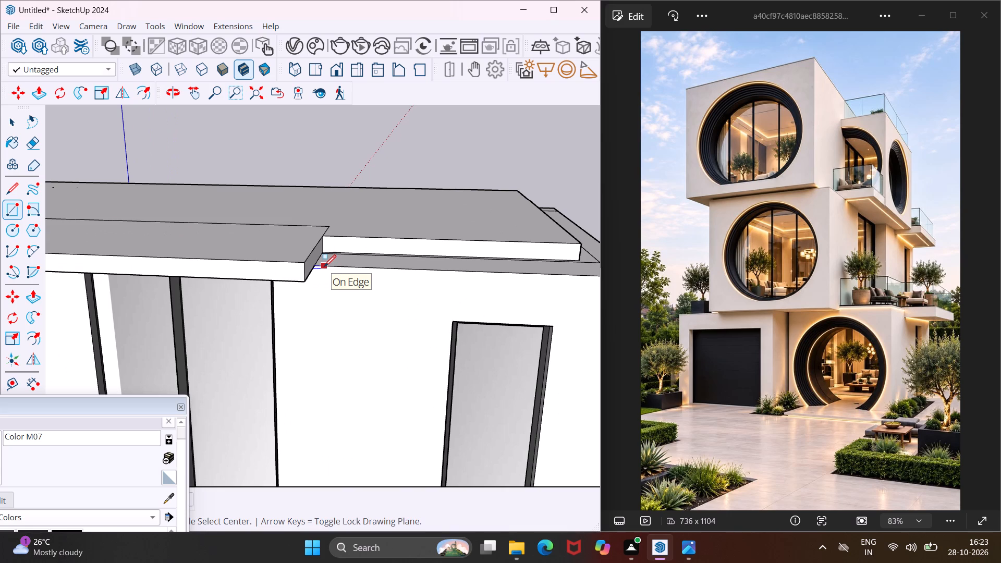
left_click(324, 266)
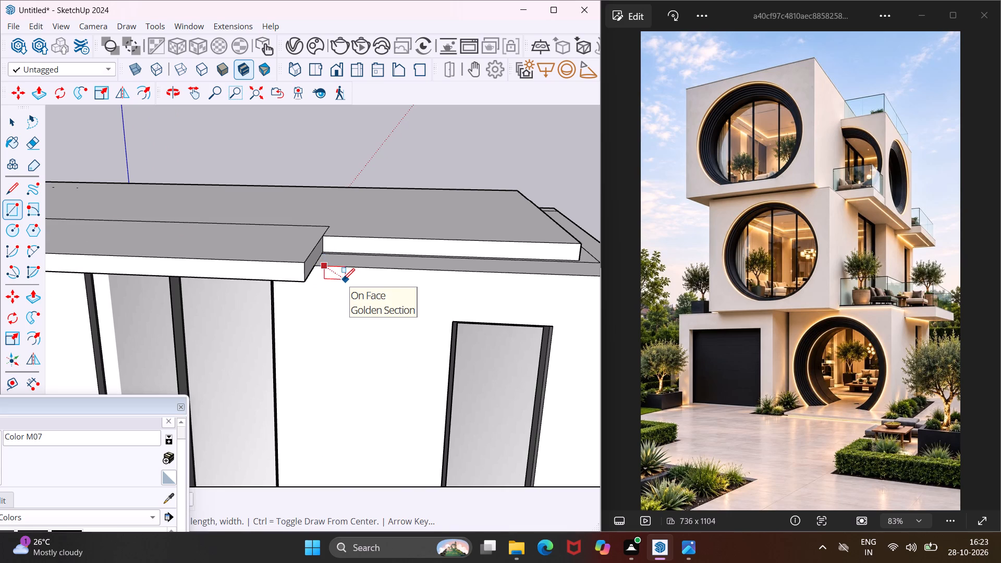
key("Escape")
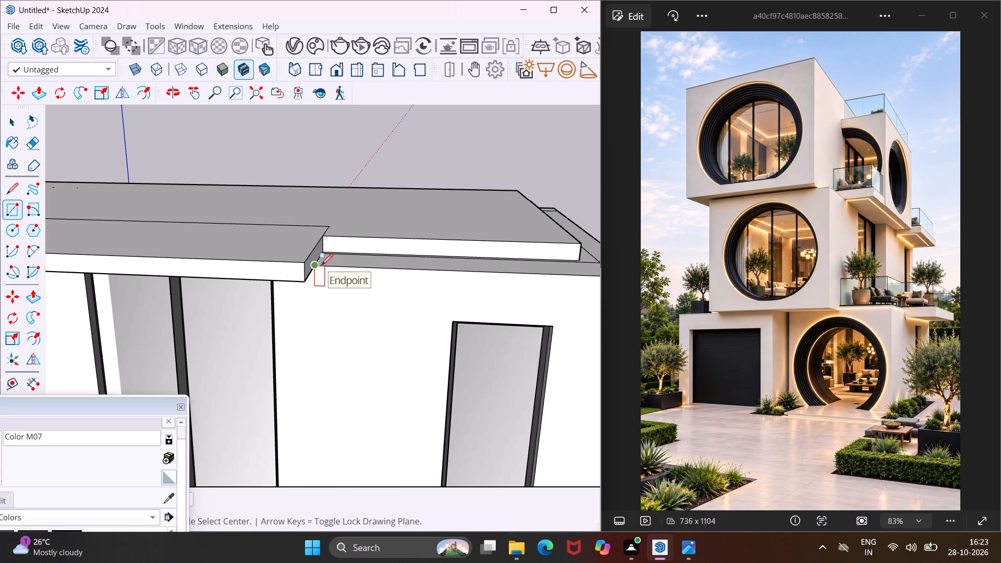
scroll(321, 265, "up", 7)
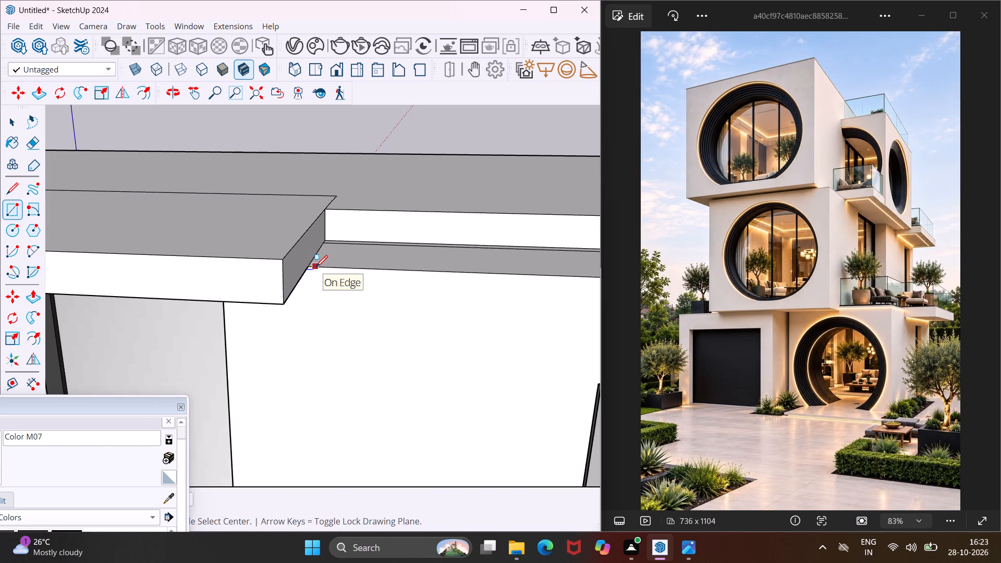
left_click(316, 267)
scroll(331, 280, "down", 14)
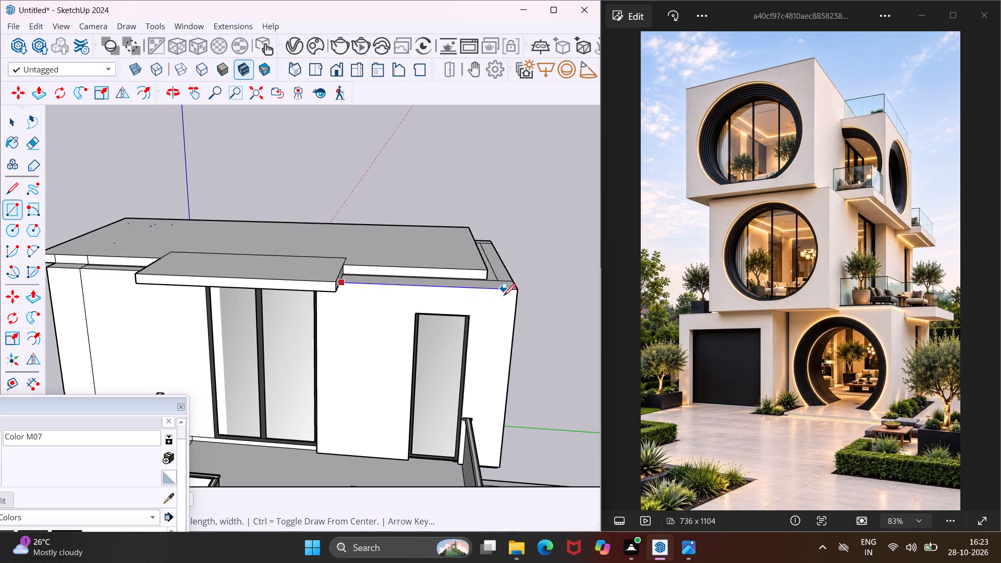
scroll(489, 302, "up", 4)
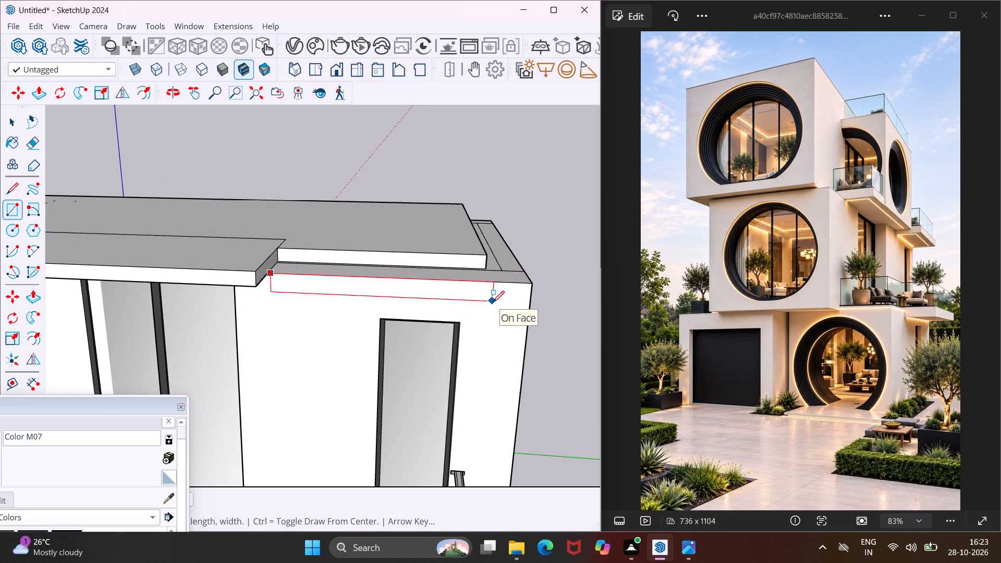
left_click(528, 299)
key("Escape")
key("space")
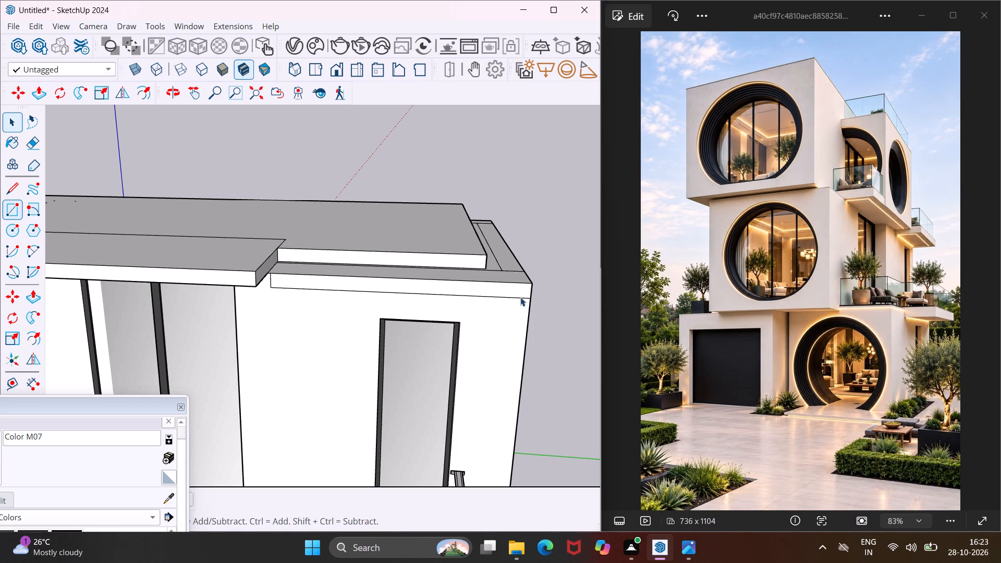
Push/Pull the thin rectangle outward to form a projecting canopy slab over the narrow door.
left_click(503, 290)
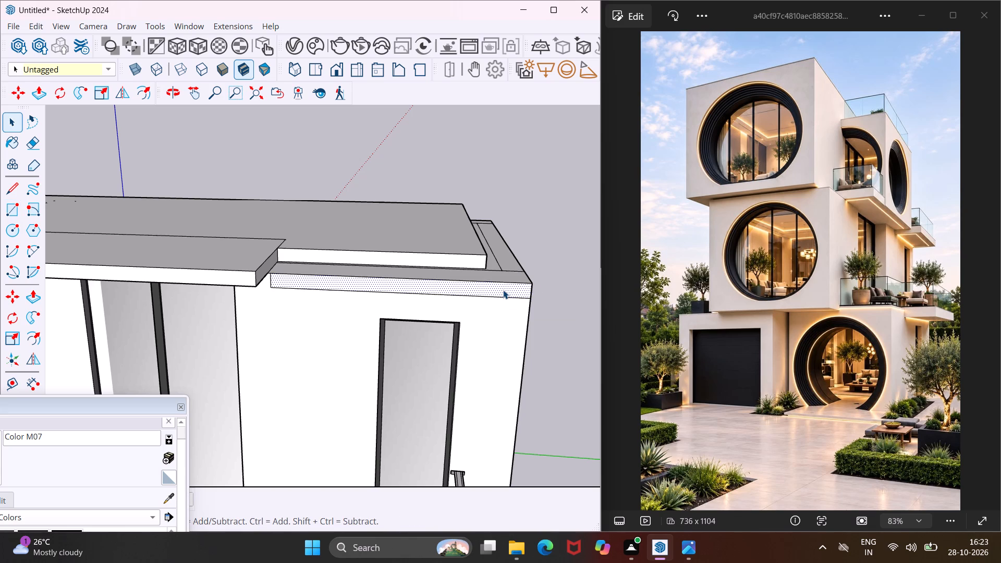
key("p")
left_click(503, 290)
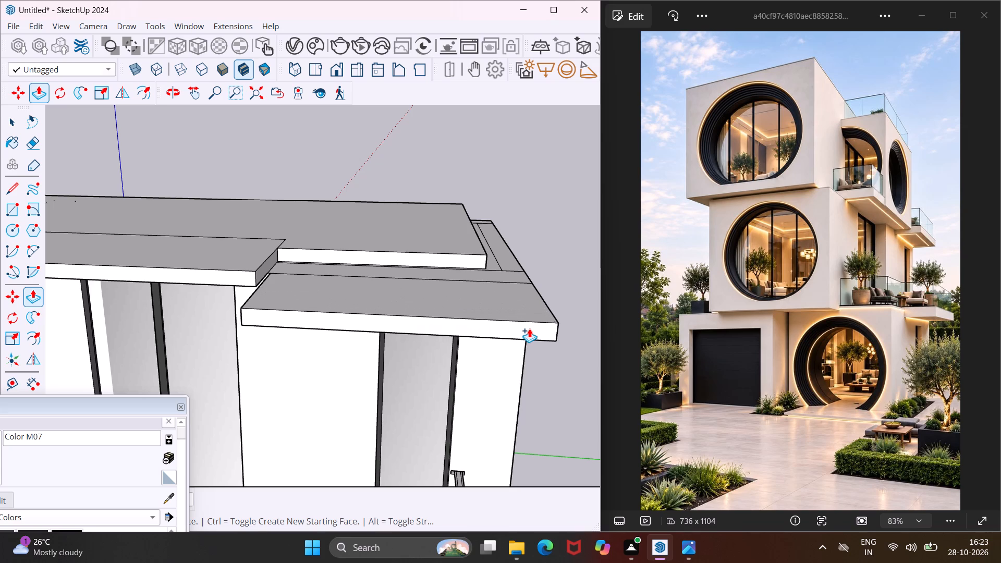
middle_click_drag(529, 328, 630, 322)
middle_click_drag(543, 317, 702, 277)
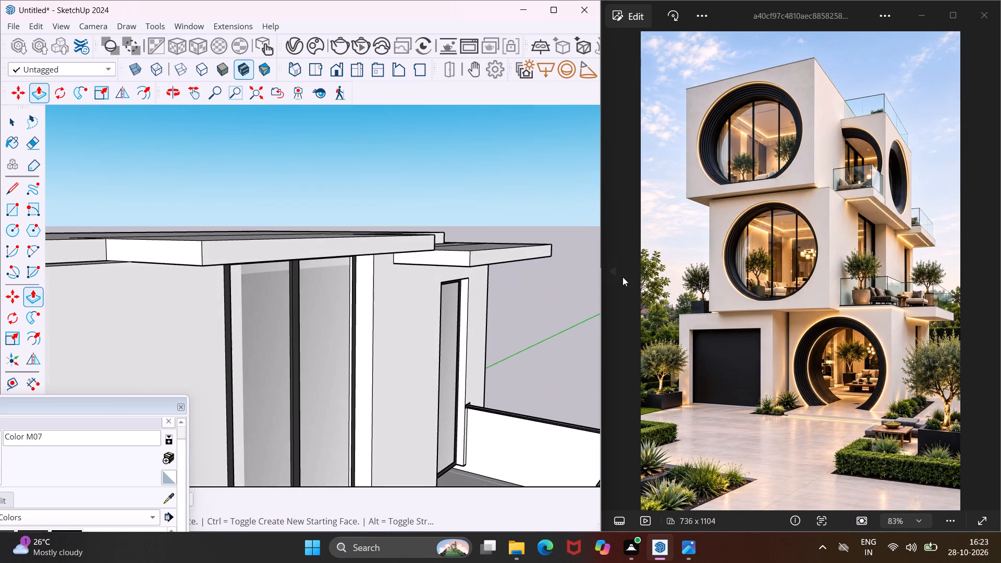
left_click(542, 267)
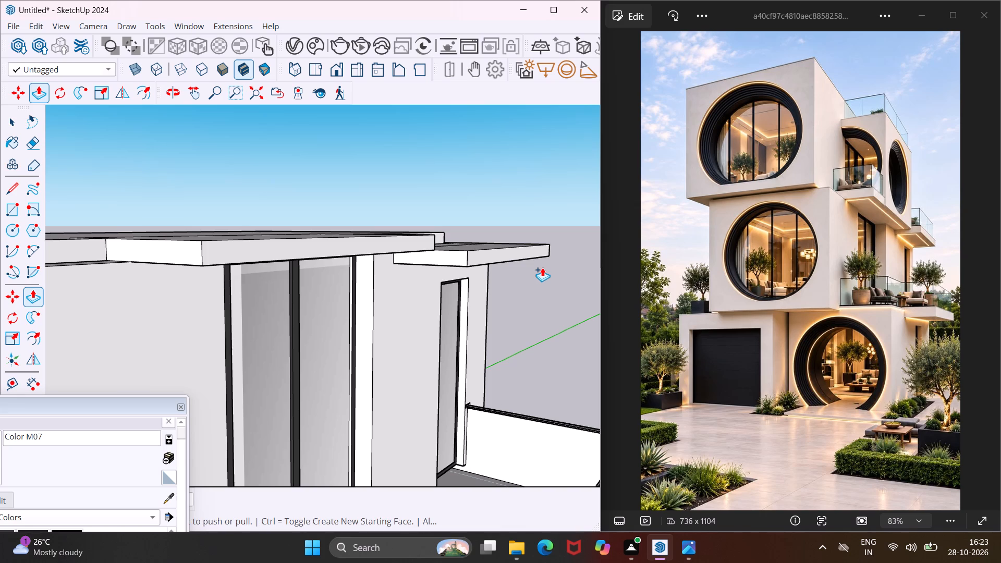
key("Escape")
key("space")
Push/Pull the top face of the canopy over the narrow door upward to thicken it.
middle_click_drag(498, 241, 275, 325)
scroll(263, 330, "up", 3)
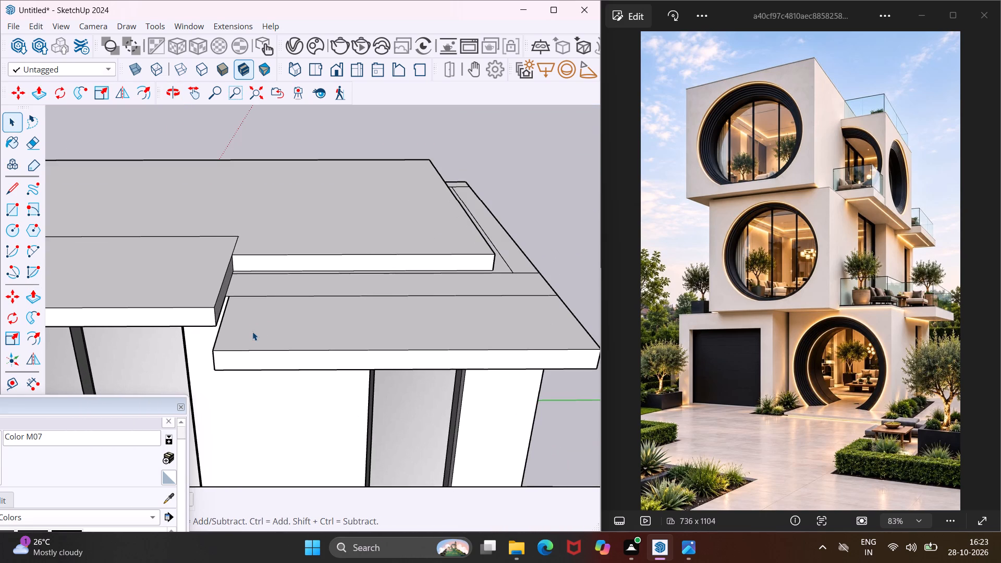
left_click(246, 332)
key("p")
left_click(246, 332)
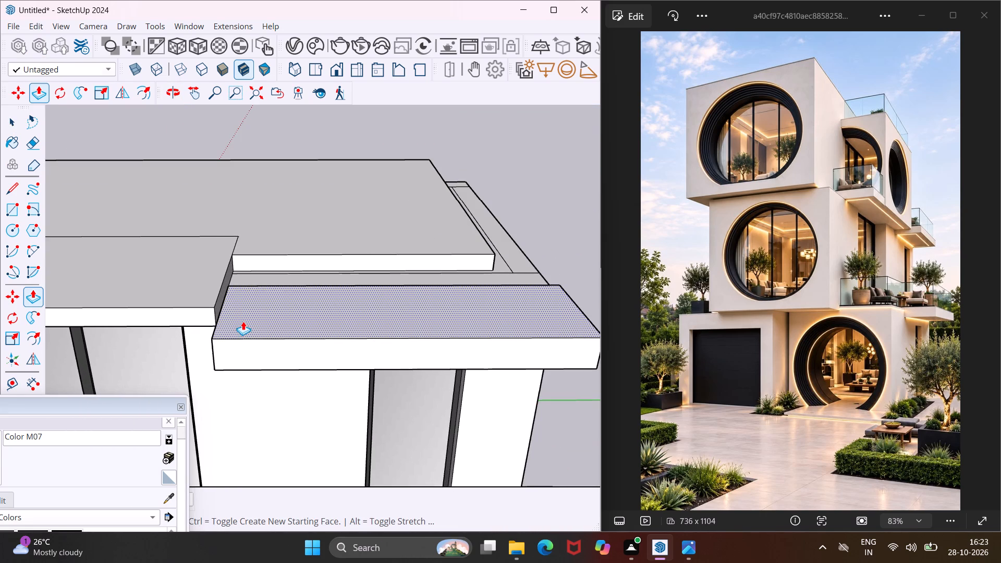
left_click(242, 320)
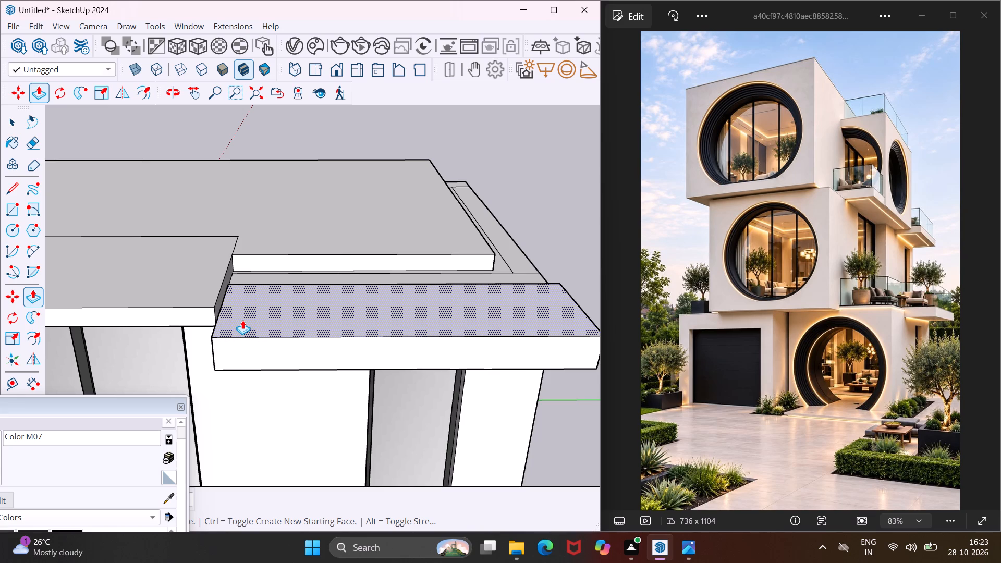
key("Escape")
Push/Pull the wall-top strip behind the narrow-door canopy up, flush with the canopy's top face.
scroll(273, 268, "up", 5)
middle_click_drag(273, 268, 329, 329)
scroll(323, 329, "up", 4)
left_click(314, 335)
scroll(314, 332, "down", 4)
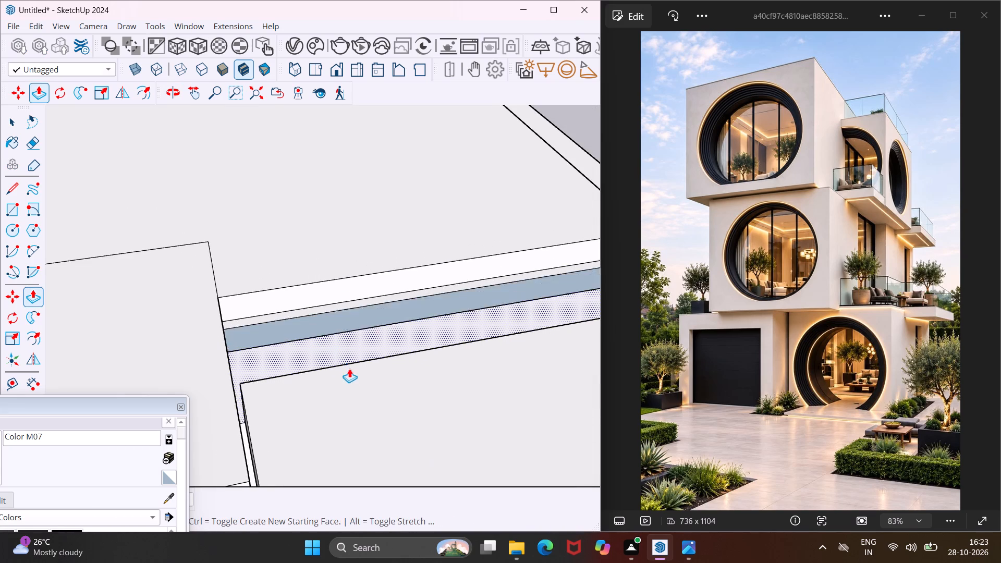
left_click(363, 384)
Examine the narrow-door canopy and the neighbouring projecting slab from above, from eye level and from the circular-window side.
scroll(233, 334, "down", 7)
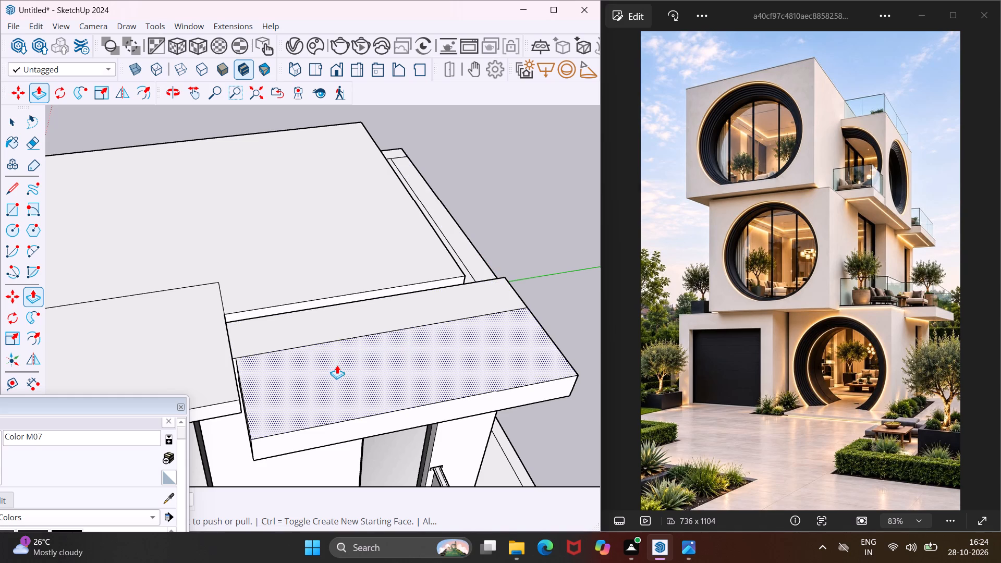
scroll(306, 349, "up", 3)
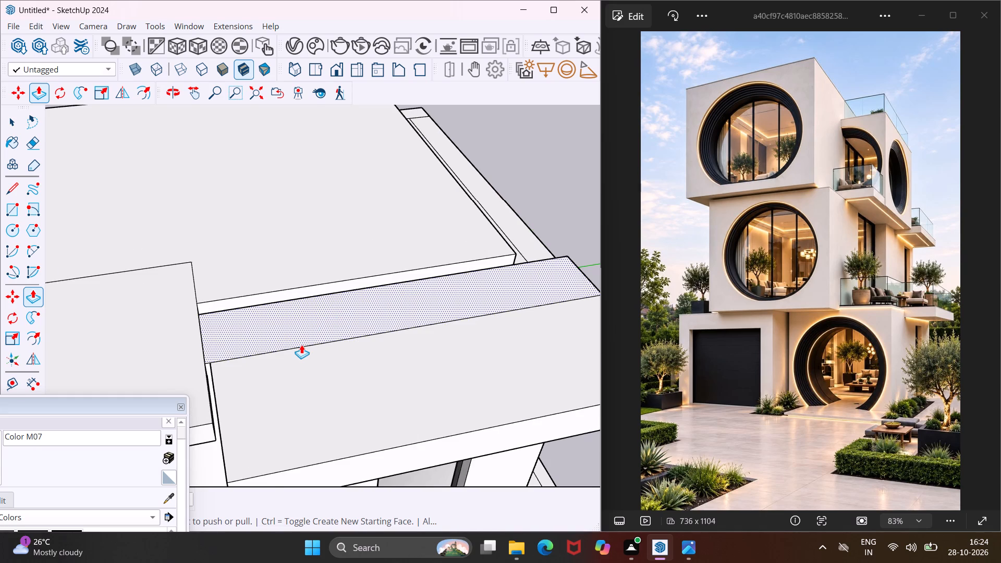
scroll(334, 317, "down", 11)
middle_click_drag(337, 319, 337, 320)
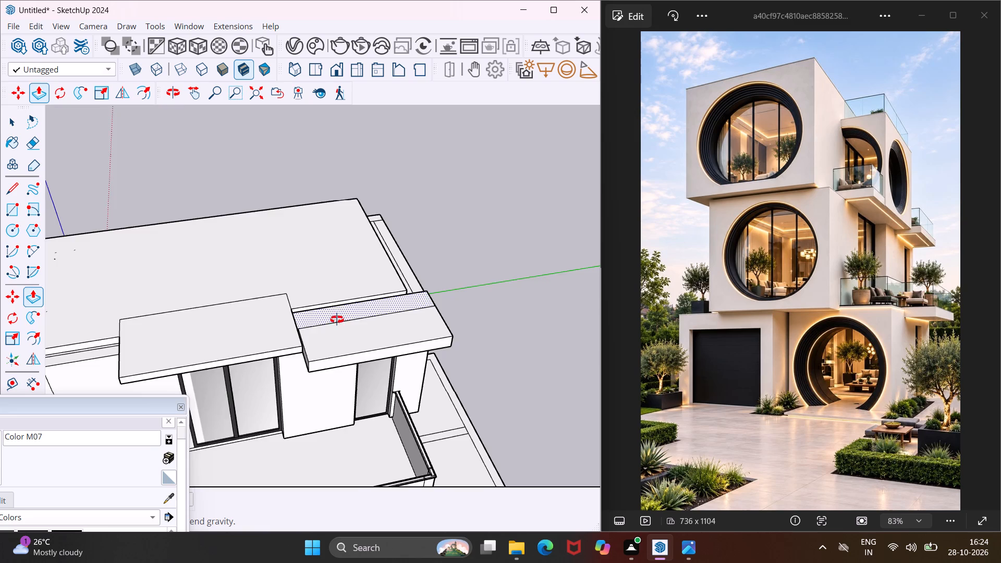
middle_click_drag(337, 320, 500, 179)
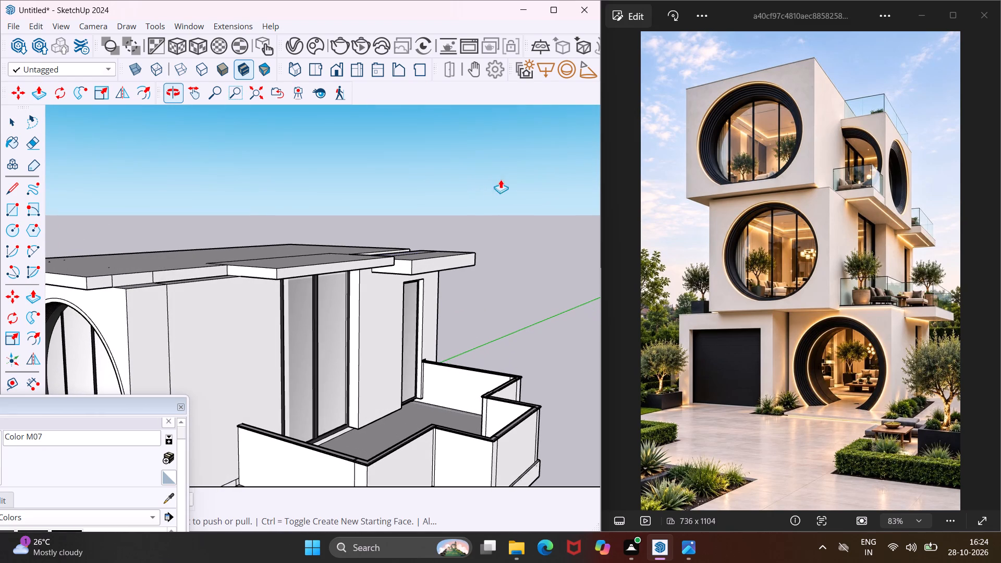
scroll(281, 268, "up", 3)
middle_click_drag(273, 263, 349, 315)
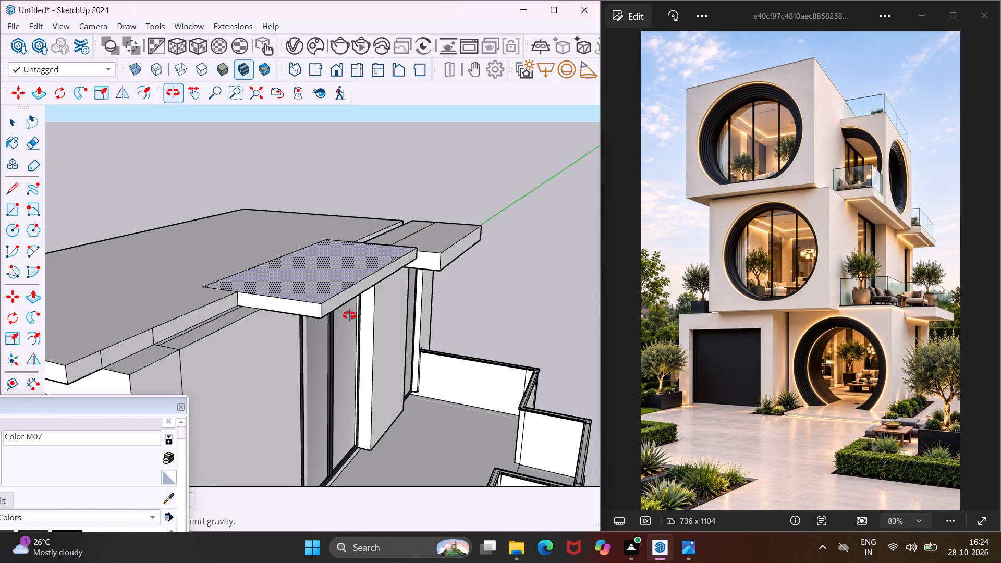
Push/Pull the top face of the wide-door canopy slightly upward to thicken it.
middle_click_drag(349, 315, 359, 322)
scroll(334, 297, "up", 3)
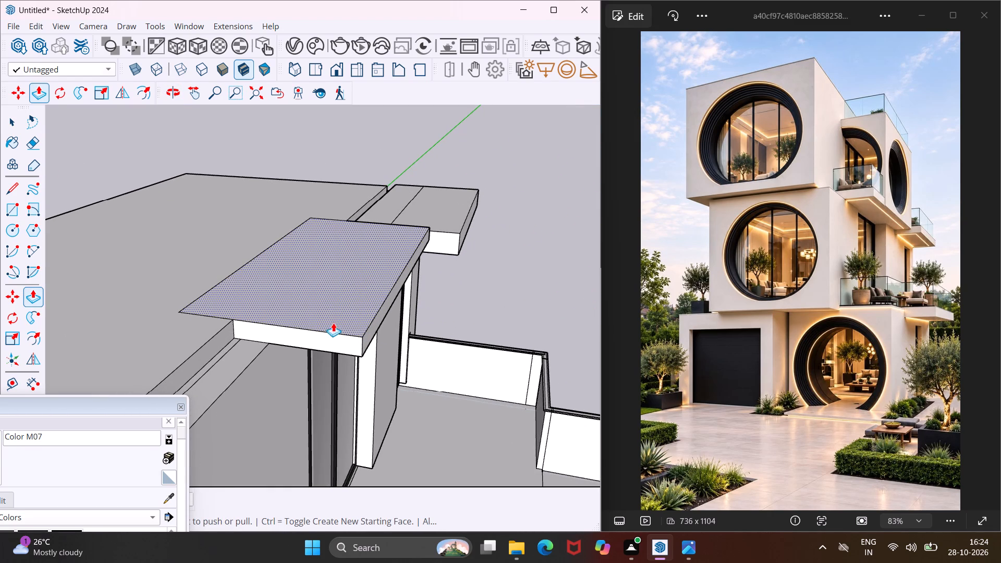
left_click(331, 312)
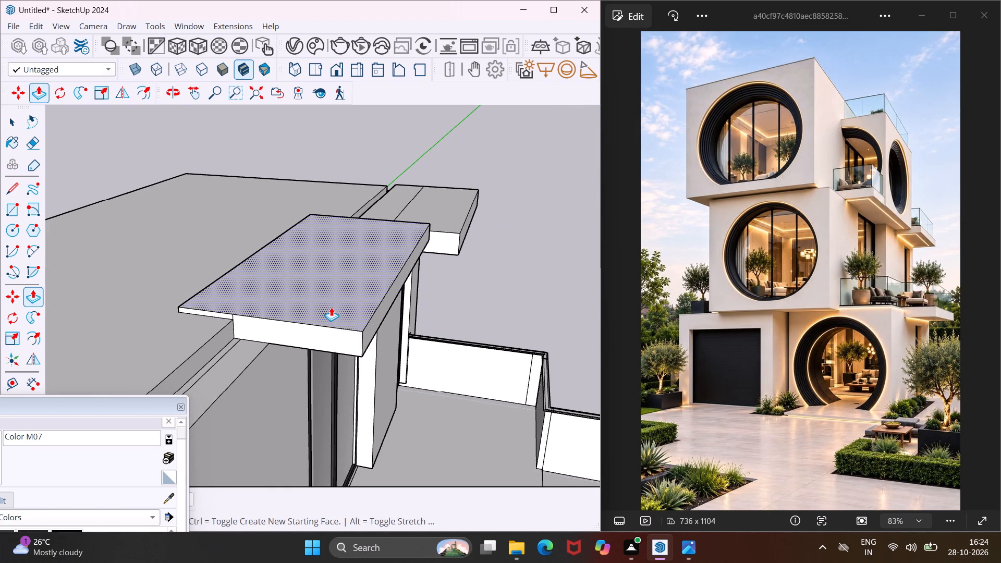
left_click(331, 307)
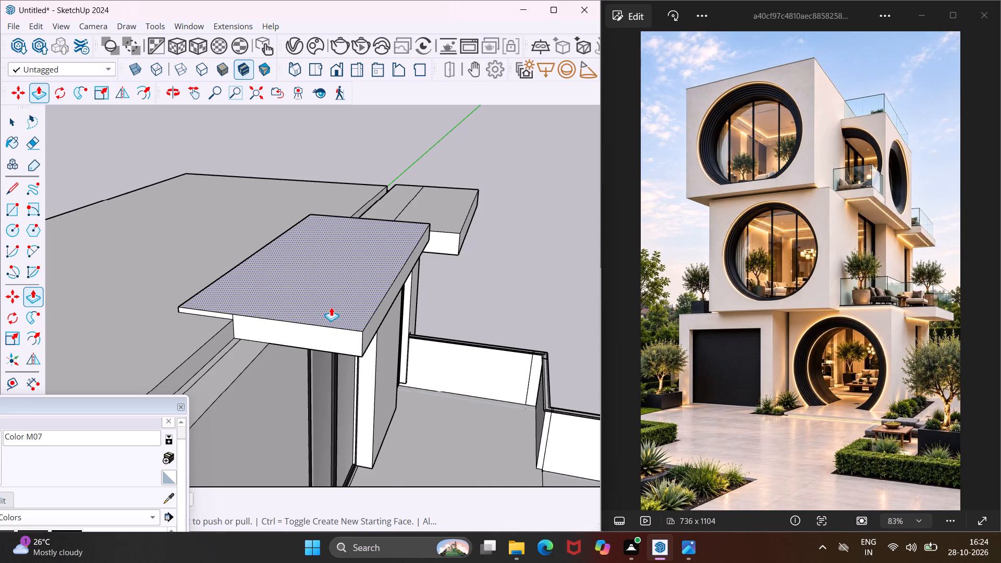
Push/Pull the main roof slab's top face flush with the top of the wide-door canopy.
left_click(195, 323)
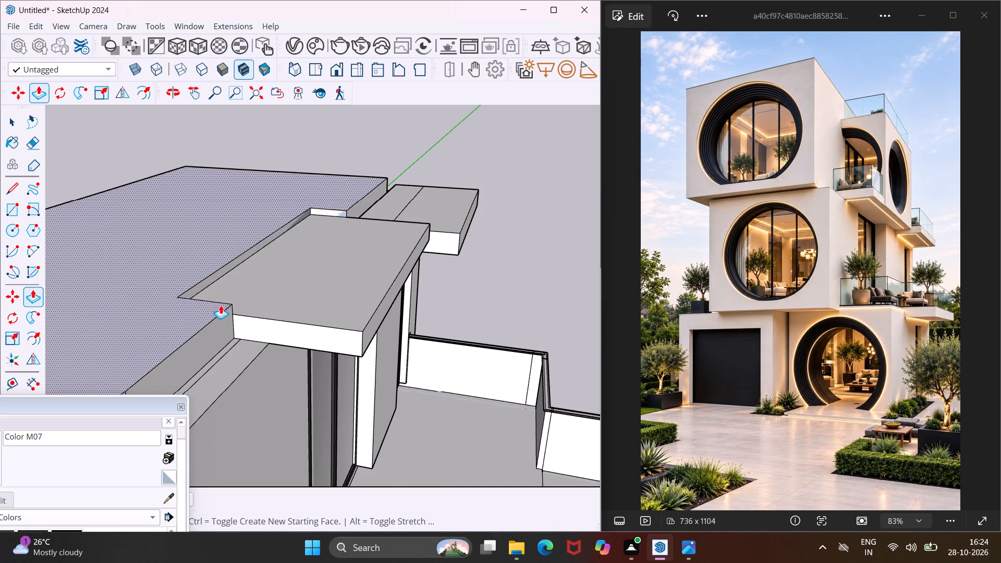
left_click(267, 306)
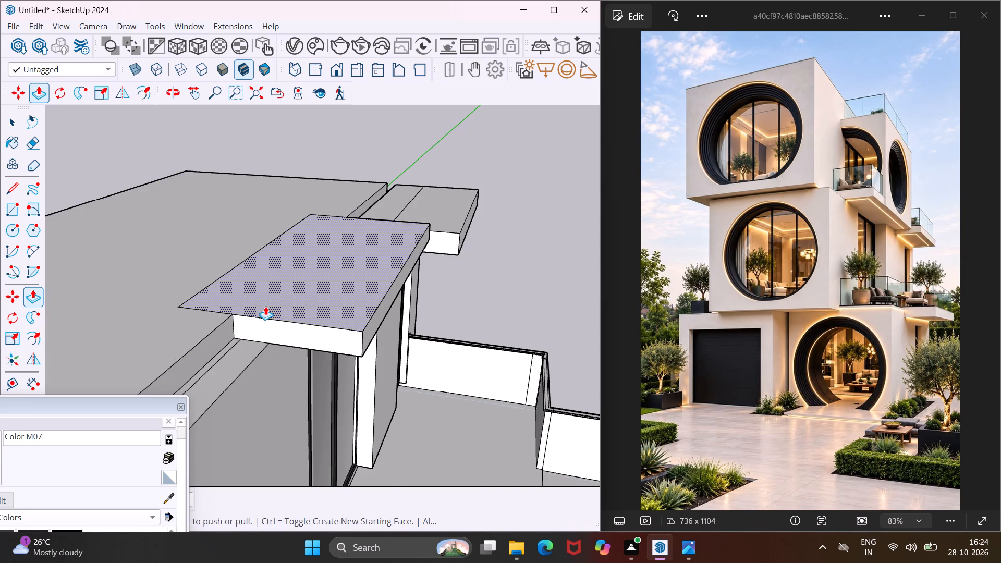
key("Escape")
key("space")
Examine the leveled slab and both door canopies from above, from below and from the circular-window side.
scroll(284, 292, "down", 8)
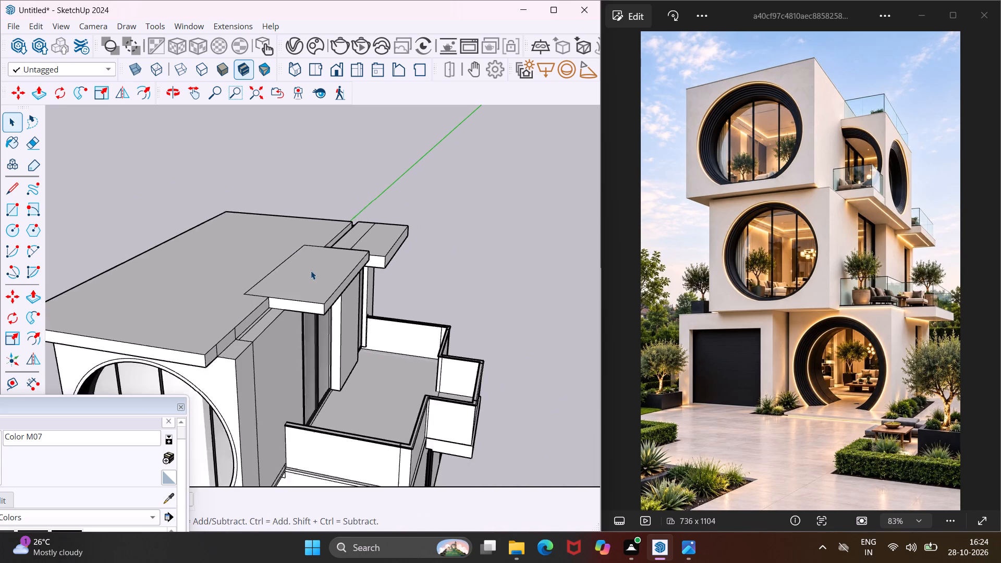
scroll(311, 271, "down", 2)
scroll(321, 297, "up", 5)
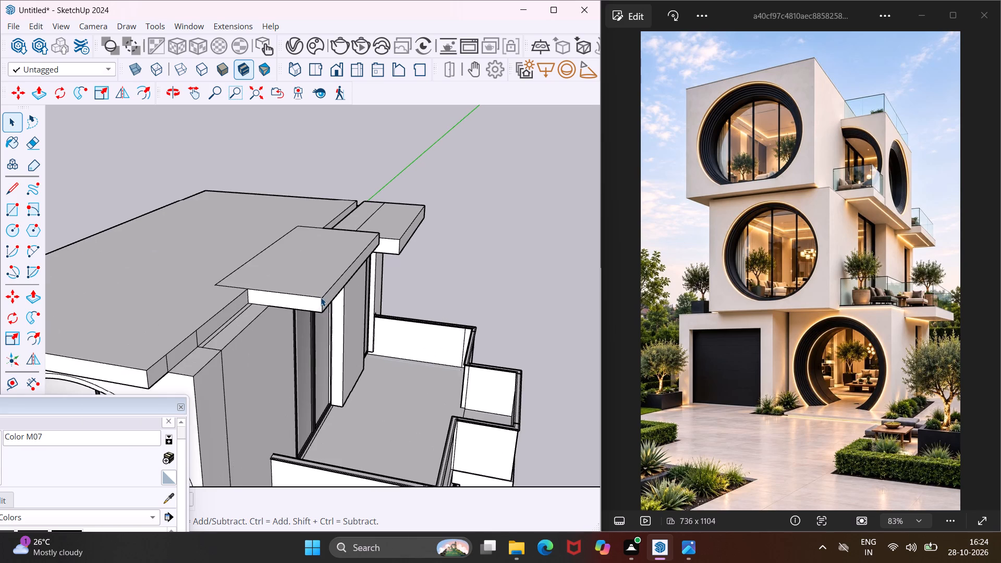
middle_click_drag(316, 309, 277, 190)
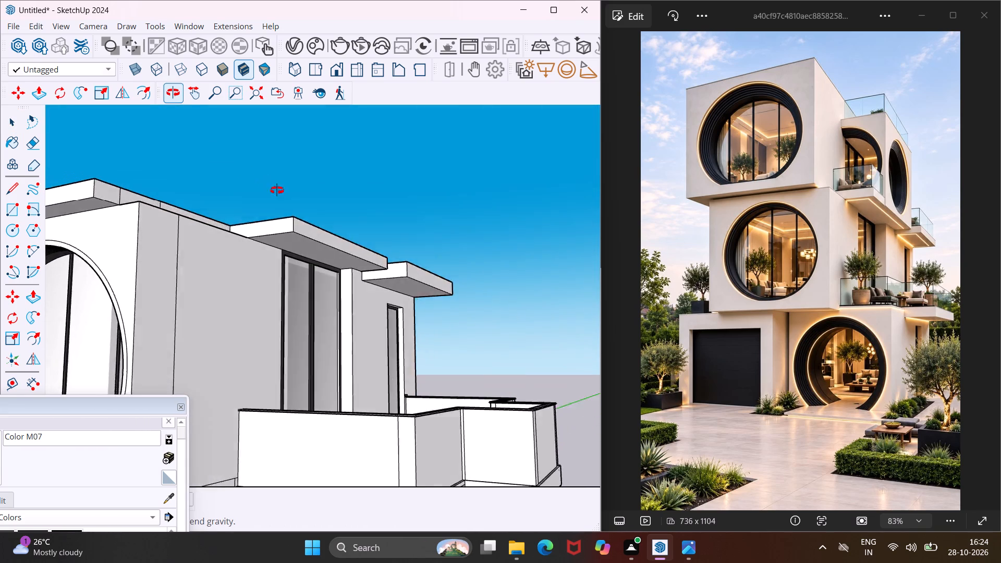
middle_click_drag(277, 190, 410, 272)
scroll(412, 272, "down", 3)
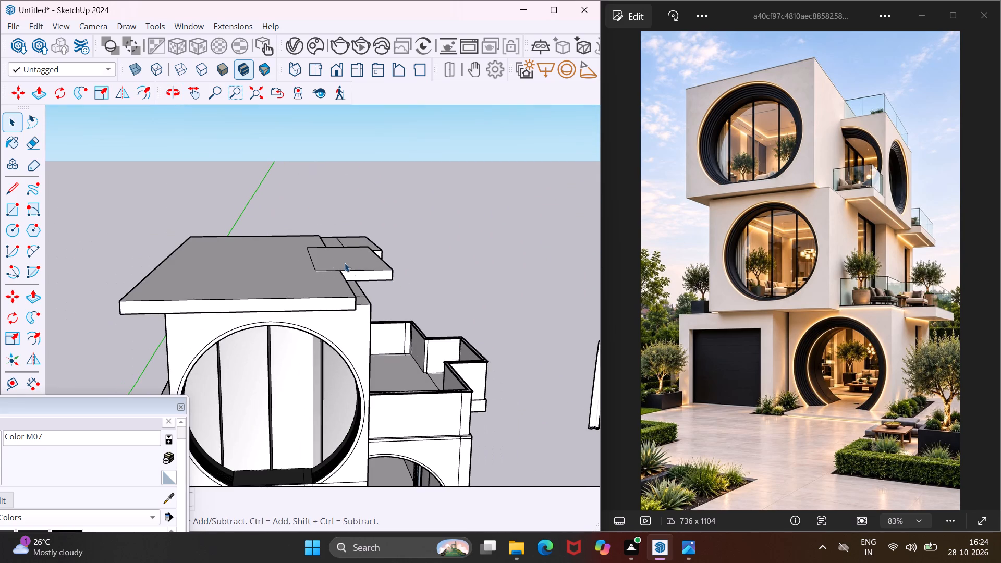
middle_click_drag(333, 260, 348, 325)
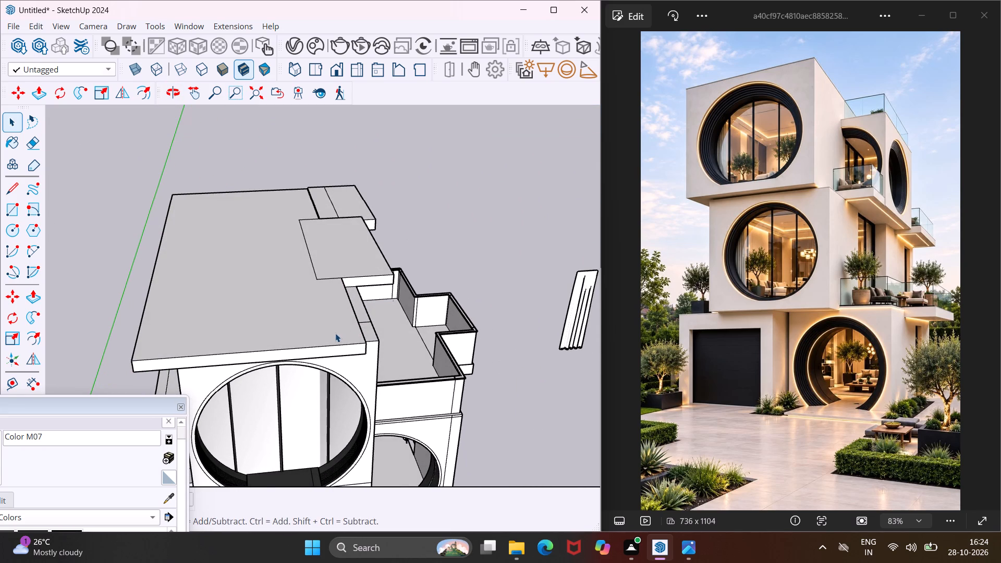
Place a guide line 9" inward from the slab's long edge on the side opposite the terrace.
scroll(334, 333, "up", 3)
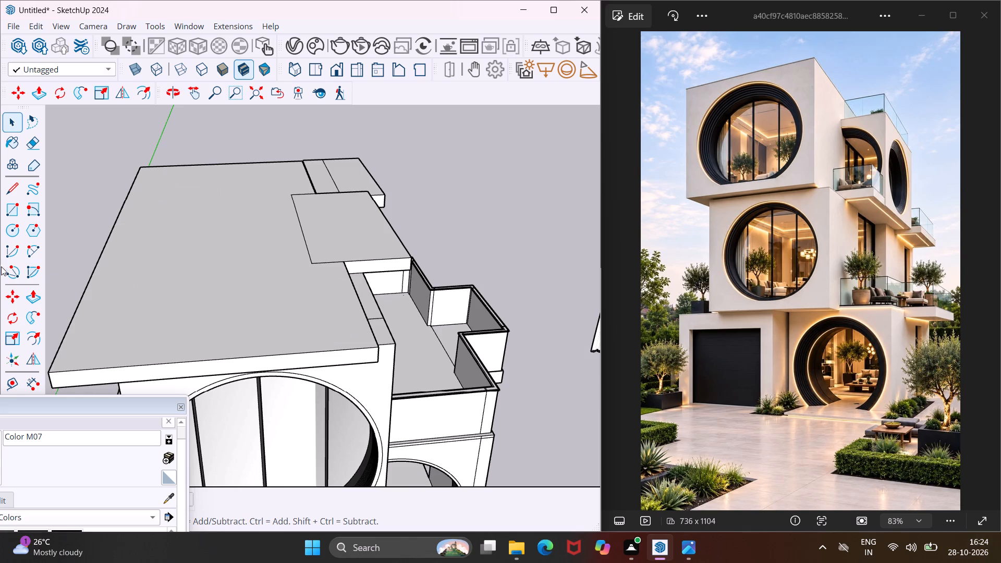
left_click(9, 381)
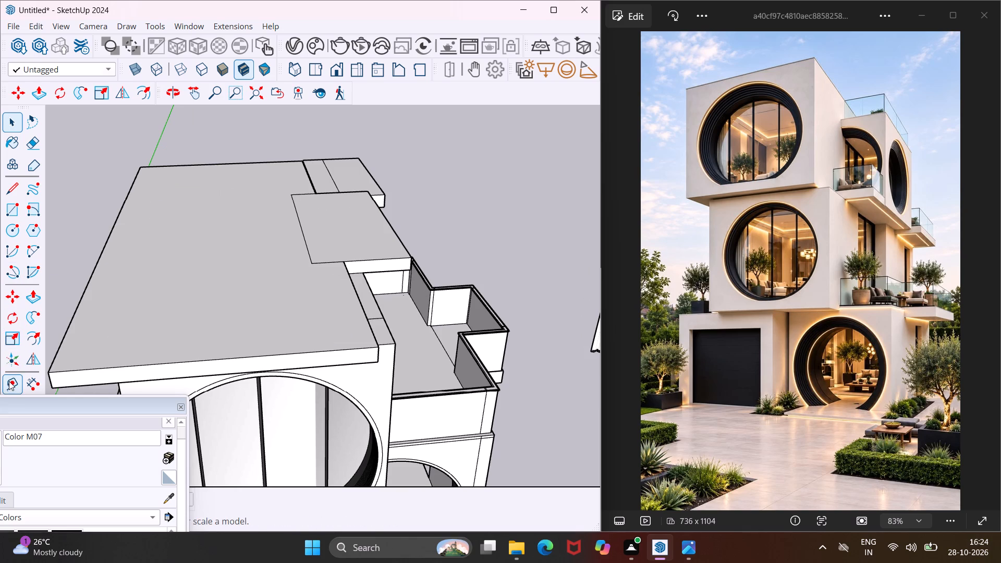
scroll(75, 355, "up", 3)
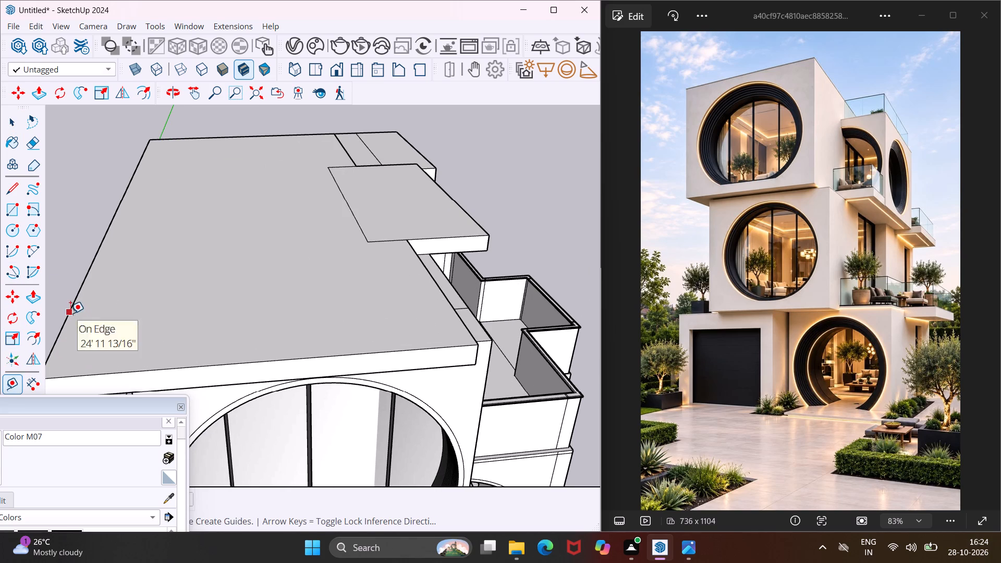
left_click(70, 313)
key("9")
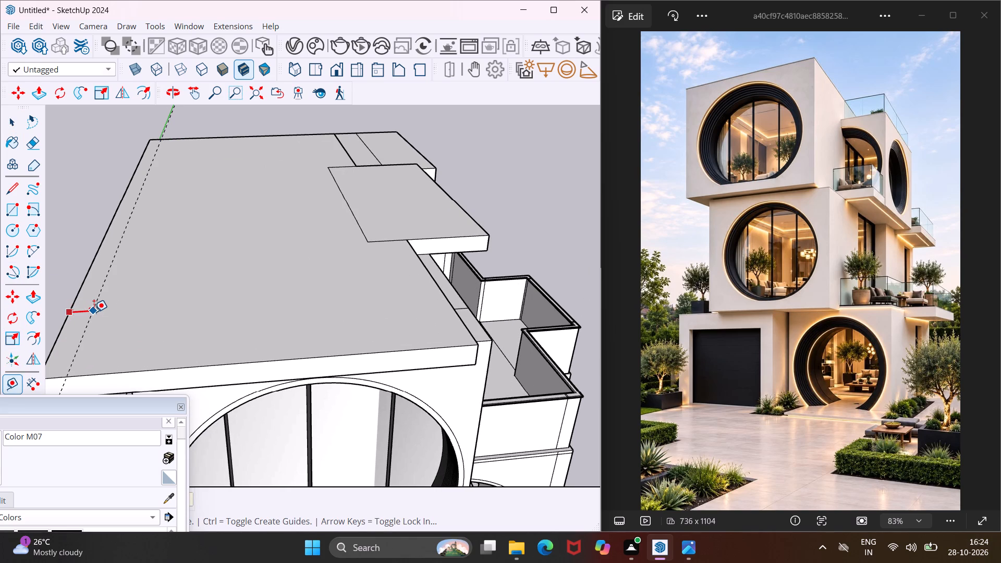
key("shift+quotedbl")
key("Return")
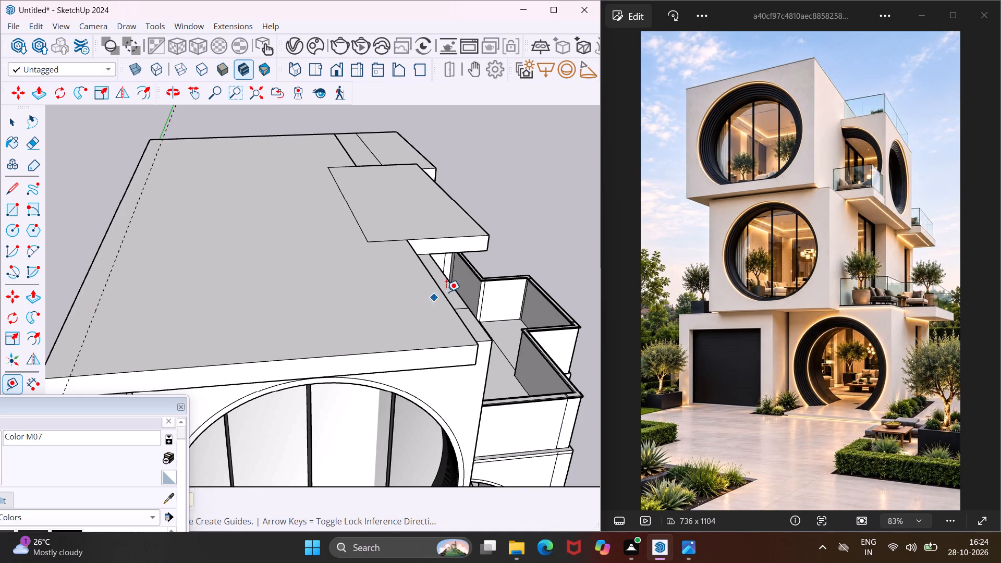
Place a guide line 9" inward from the slab's long edge on the terrace side, beside the wide-door canopy.
left_click(447, 299)
key("Escape")
key("Escape")
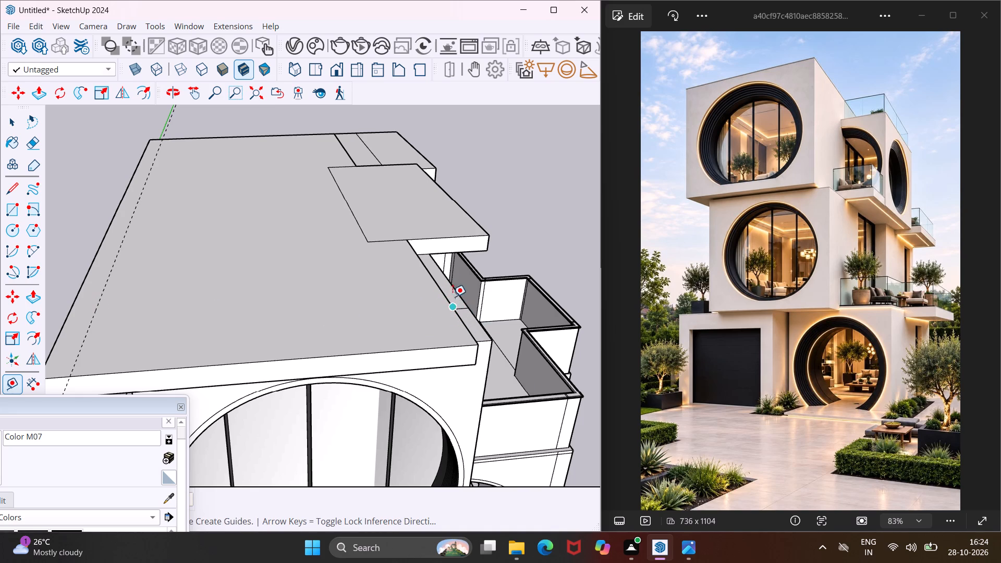
scroll(432, 275, "up", 3)
left_click(430, 275)
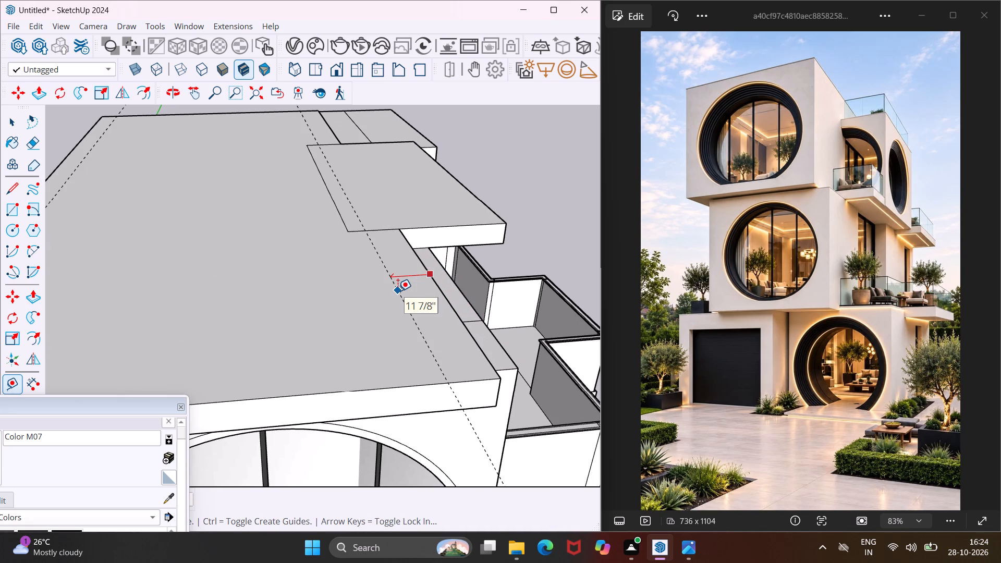
type("9\"")
key("Return")
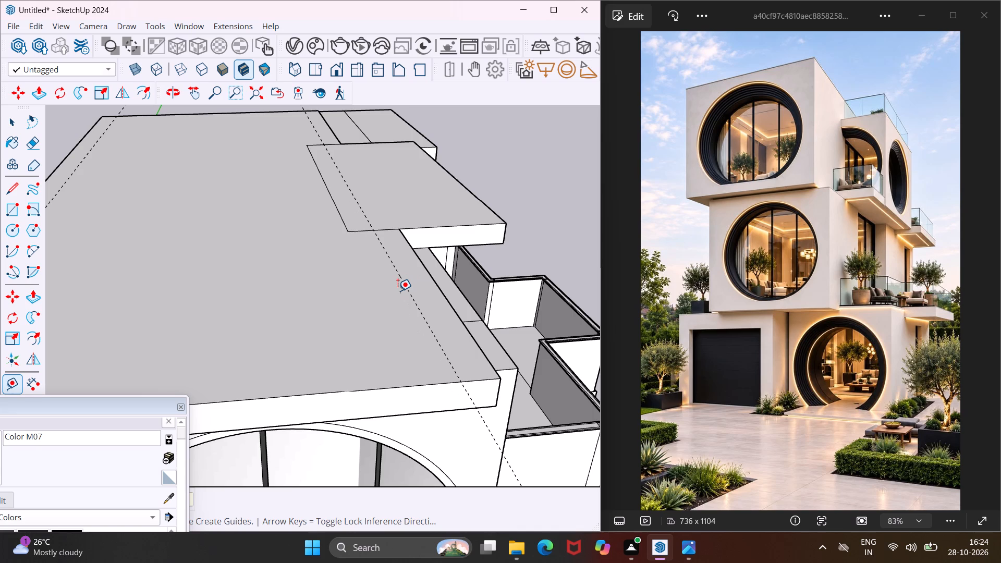
Place a guide line 2' inward from the slab's short front edge above the circular window.
scroll(399, 292, "down", 4)
left_click(307, 362)
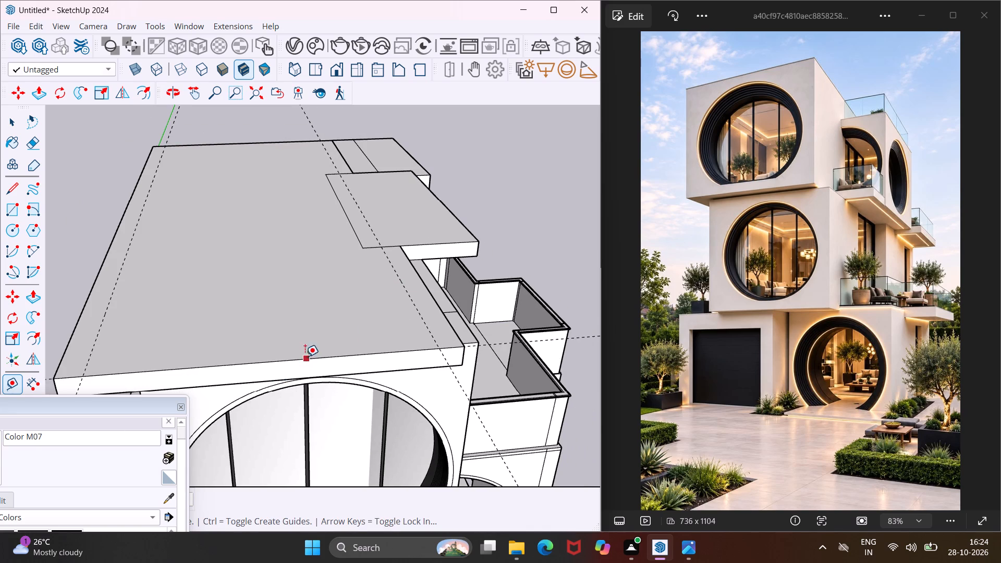
type("2'")
key("Return")
Place a guide line 9" inward from the slab's short rear edge, opposite the circular window.
middle_click_drag(341, 360, 383, 372)
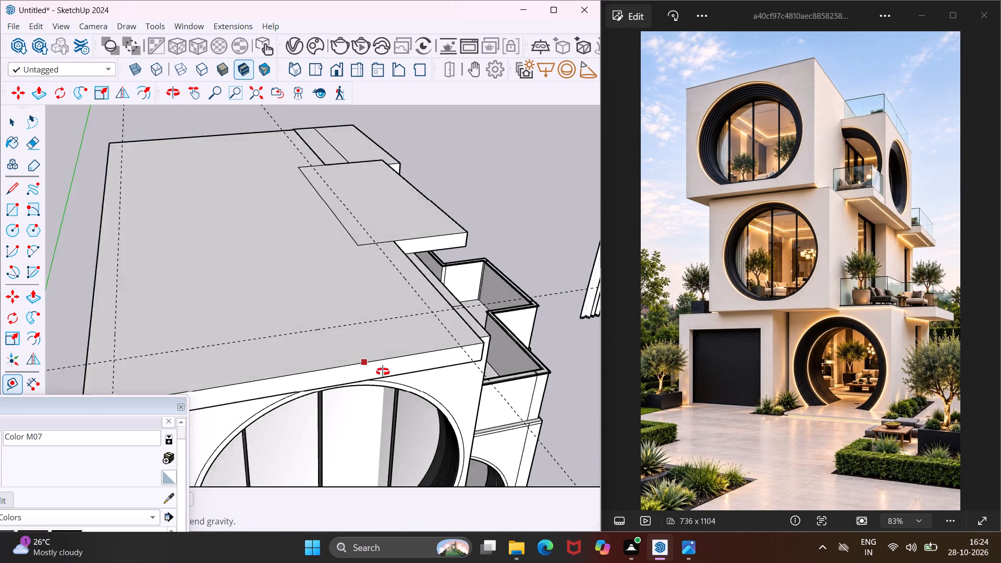
middle_click_drag(383, 372, 585, 363)
scroll(540, 338, "down", 6)
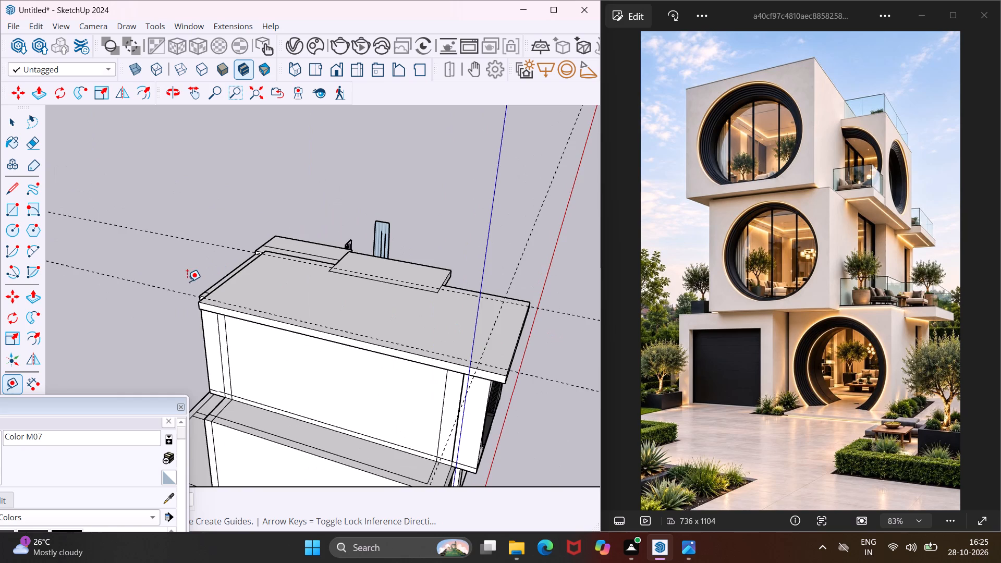
scroll(222, 290, "up", 8)
left_click(219, 285)
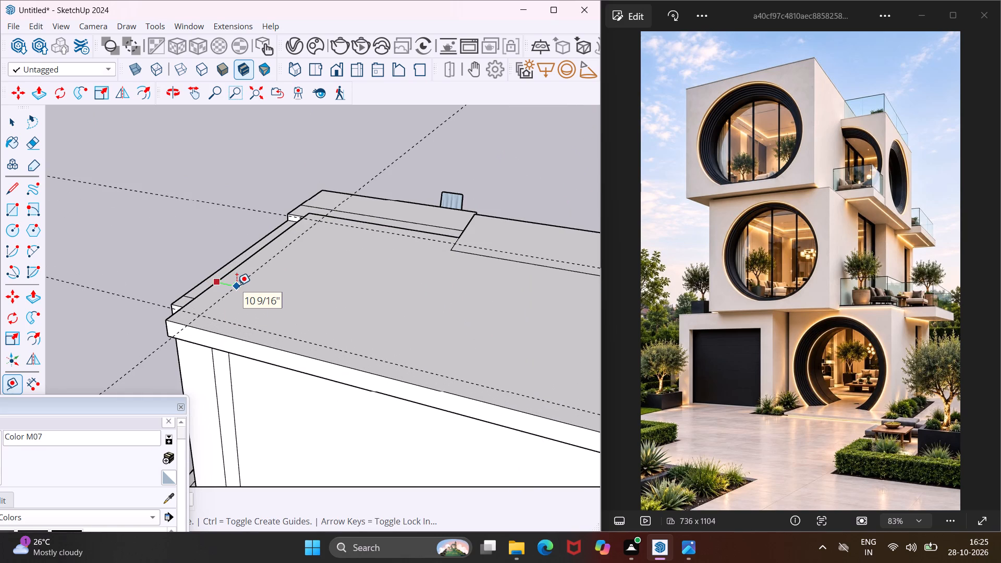
key("9")
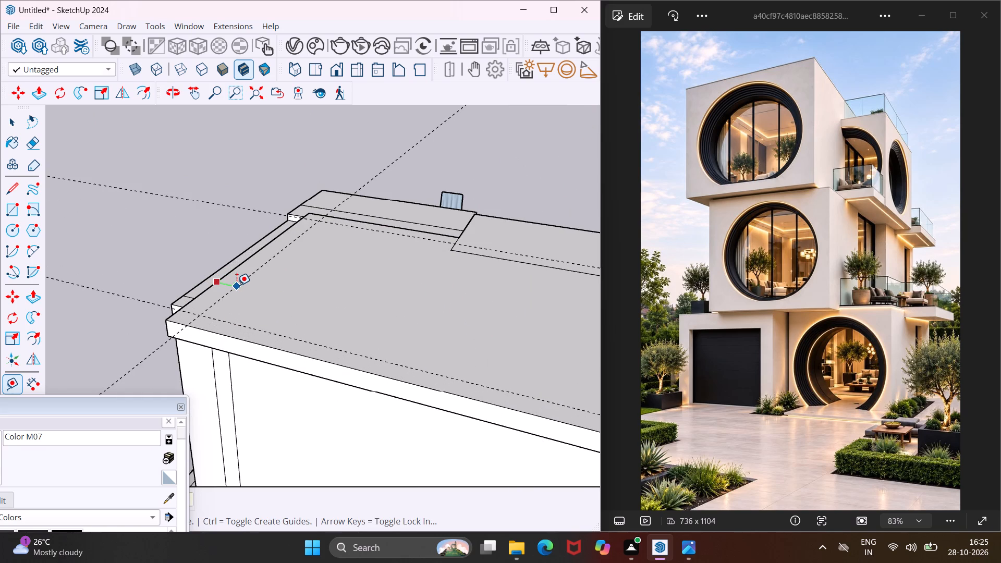
key("shift+quotedbl")
key("Return")
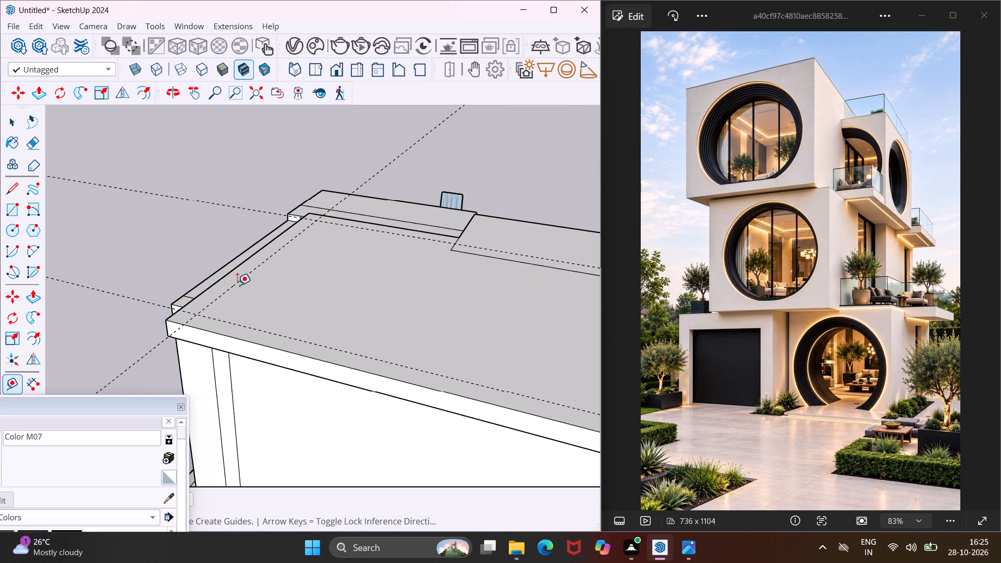
key("Escape")
key("space")
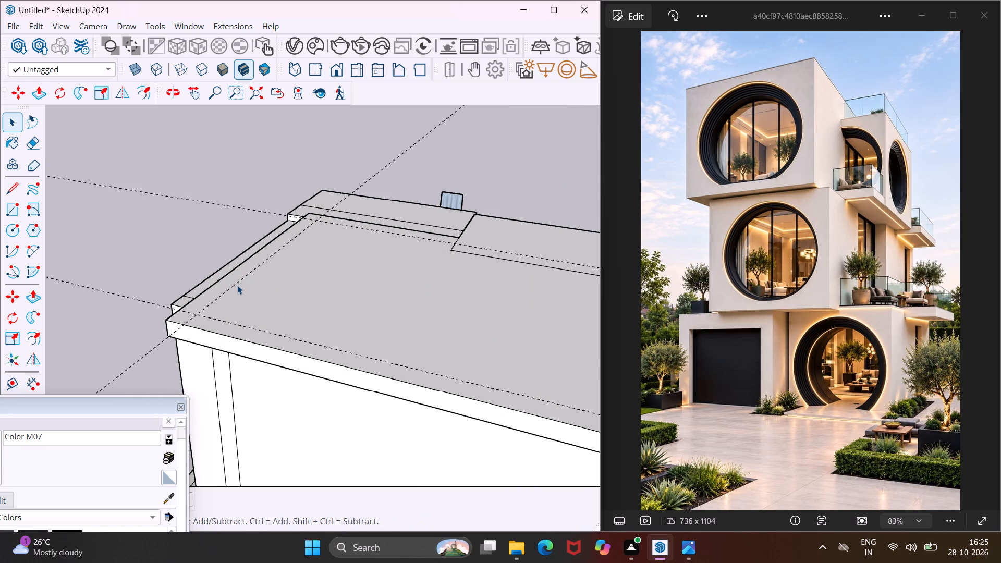
Examine the slab's guide lines and the door canopies from above, from the terrace side and from eye level.
scroll(233, 275, "down", 6)
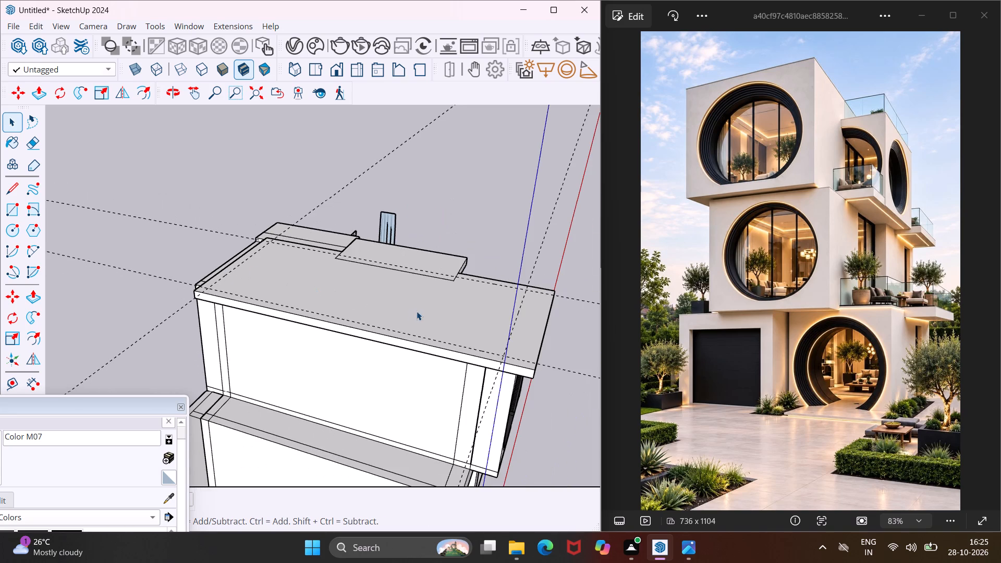
middle_click_drag(417, 311, 59, 260)
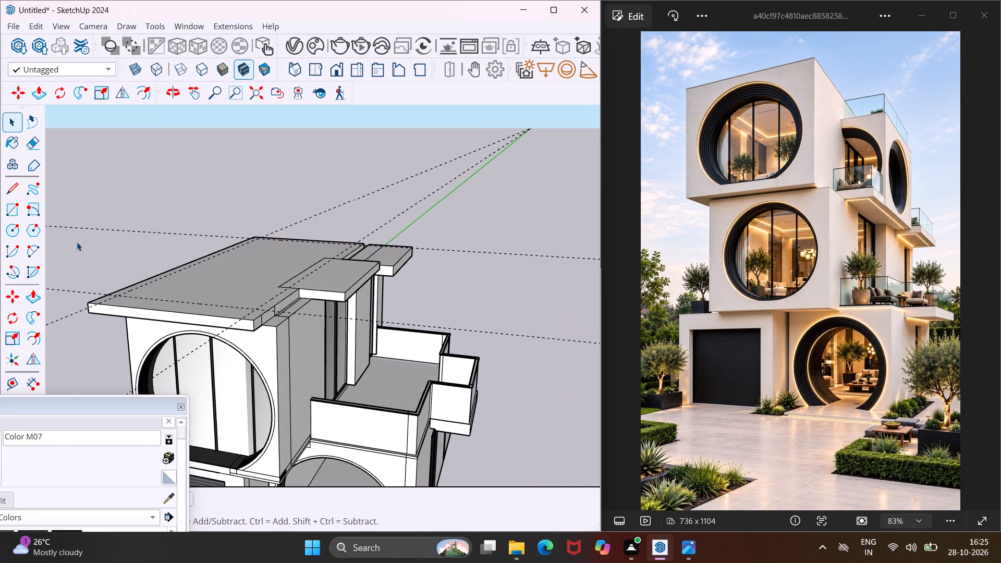
scroll(77, 242, "down", 3)
middle_click_drag(91, 249, 143, 209)
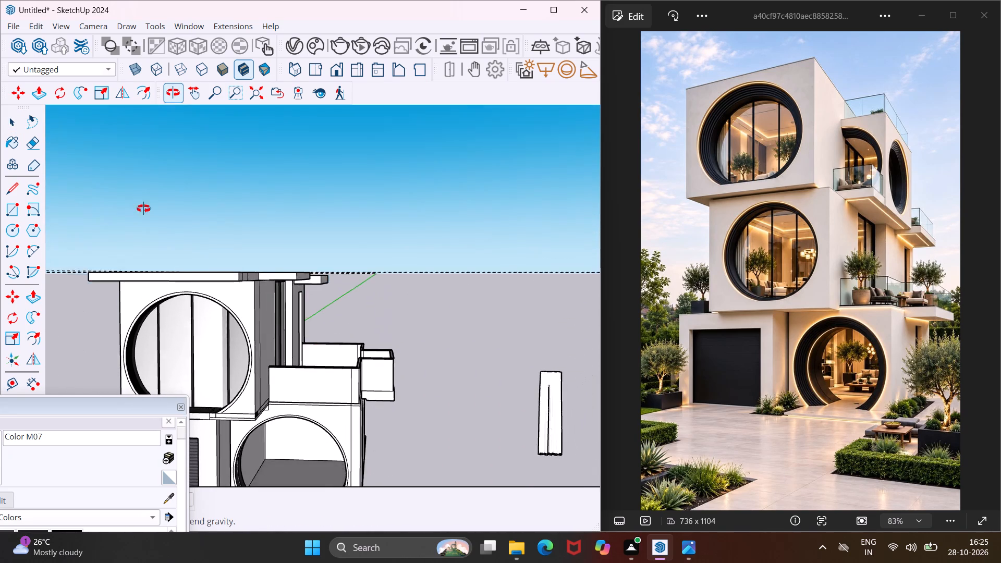
middle_click_drag(143, 209, 21, 325)
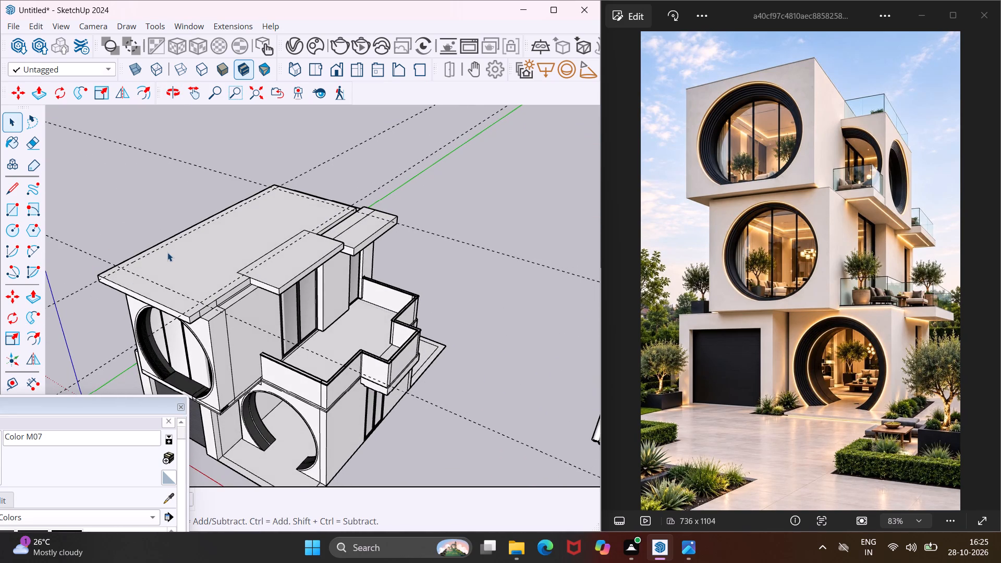
scroll(167, 252, "up", 4)
middle_click_drag(229, 261, 187, 263)
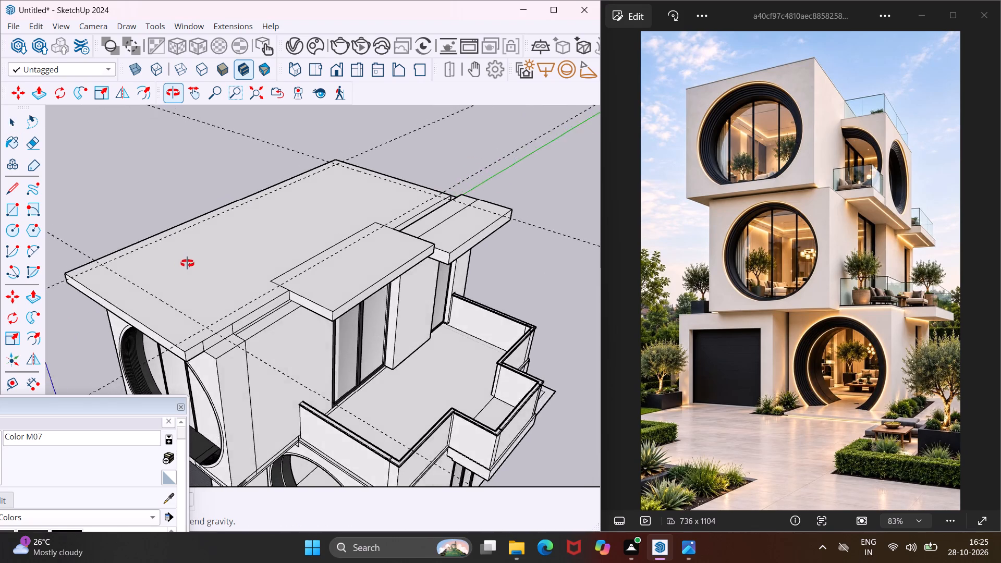
middle_click_drag(187, 263, 96, 280)
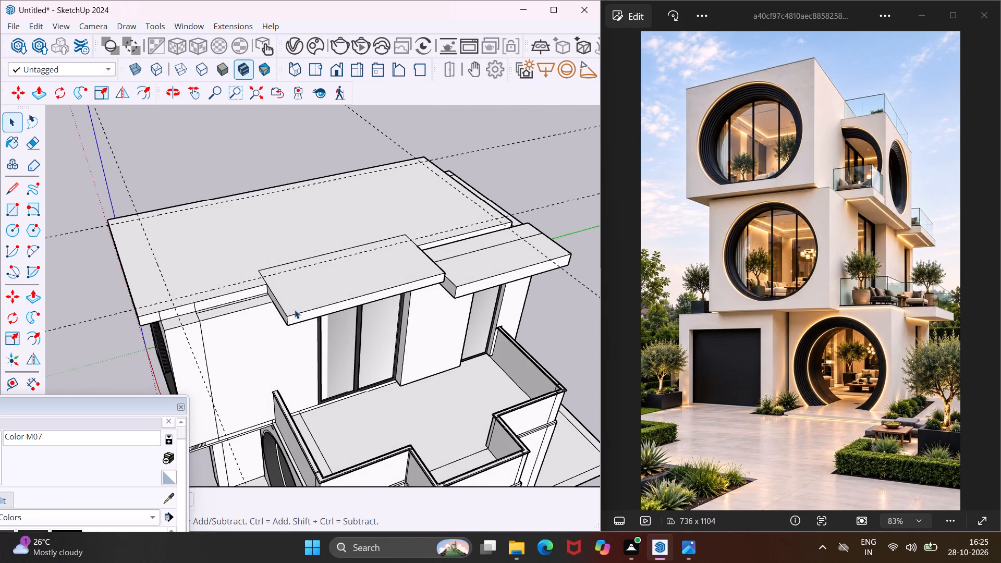
scroll(295, 310, "up", 3)
middle_click_drag(499, 266, 252, 241)
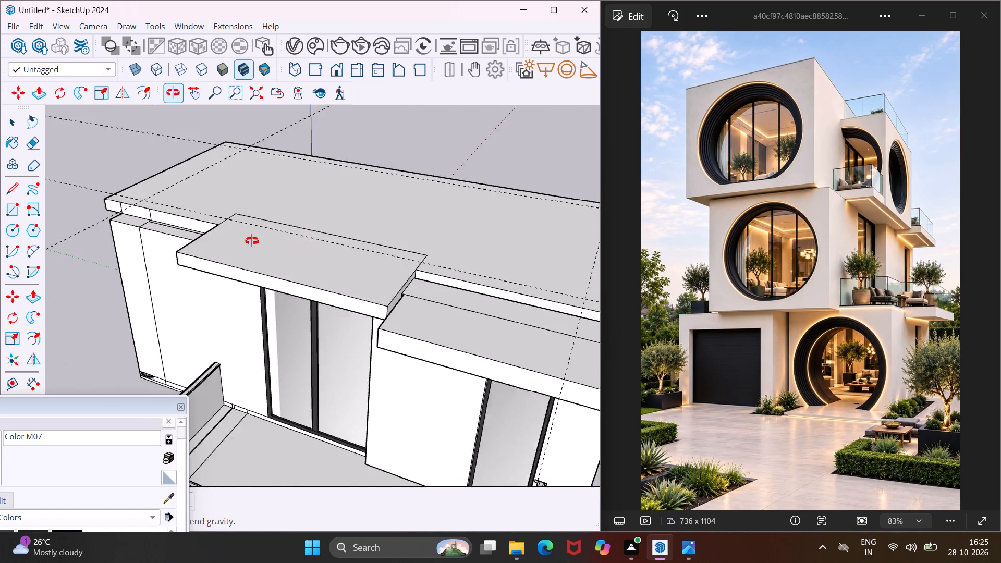
middle_click_drag(252, 241, 163, 229)
middle_click_drag(181, 268, 338, 243)
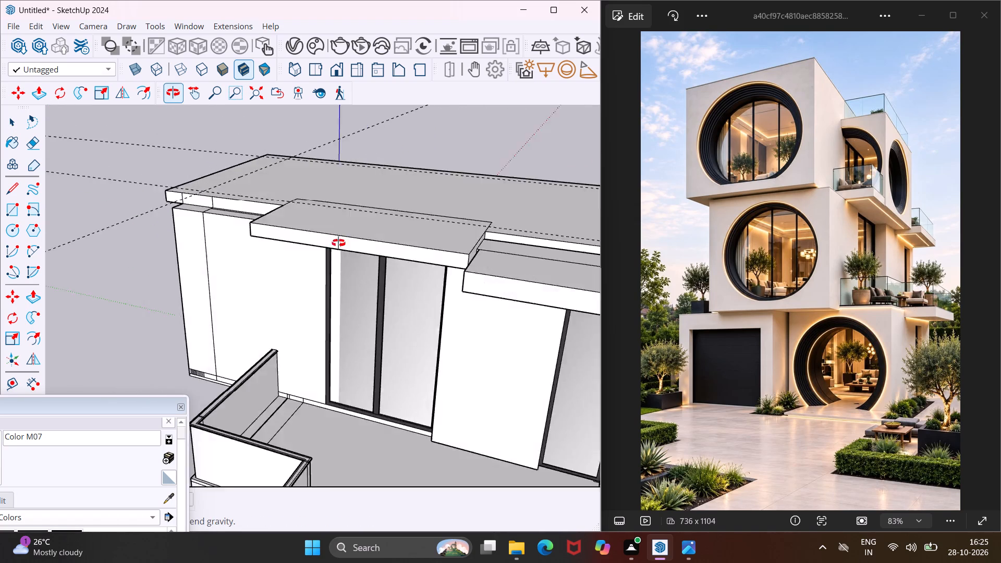
middle_click_drag(338, 243, 490, 188)
scroll(570, 181, "up", 3)
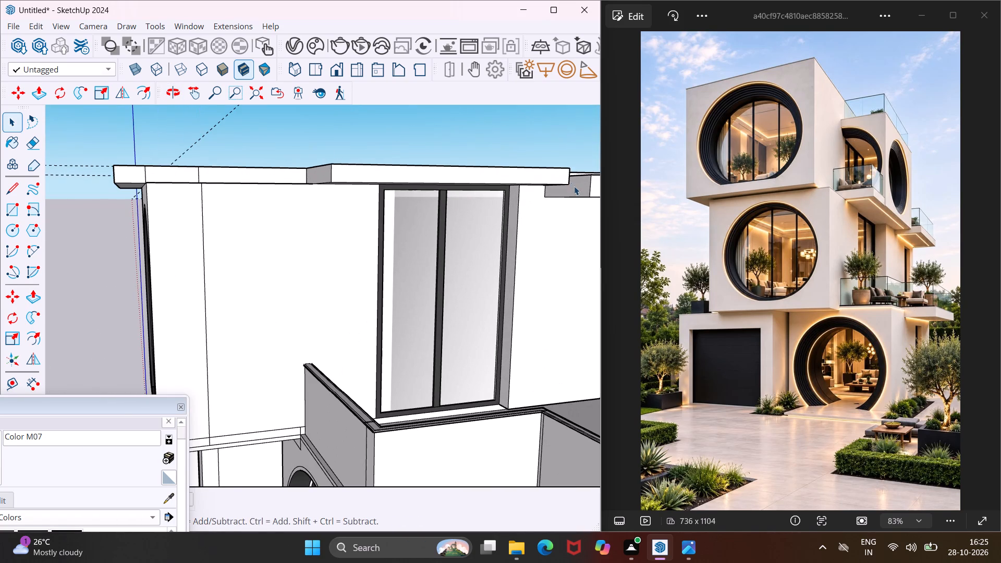
Shorten the narrow-door canopy slightly by pushing in its end face that faces the wide-door canopy.
scroll(313, 219, "down", 7)
scroll(129, 254, "down", 4)
middle_click_drag(314, 292, 411, 307)
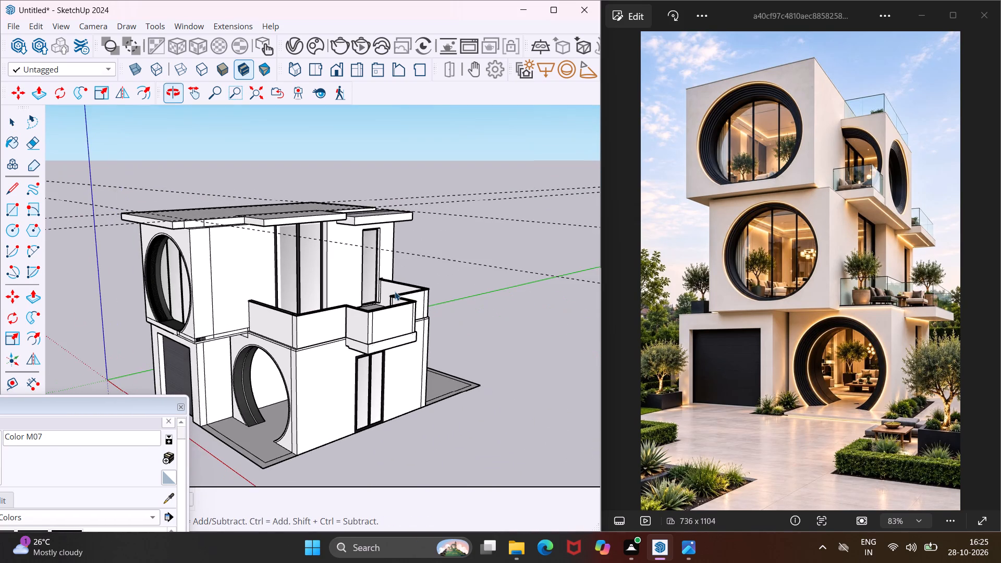
scroll(354, 216, "up", 13)
left_click(343, 236)
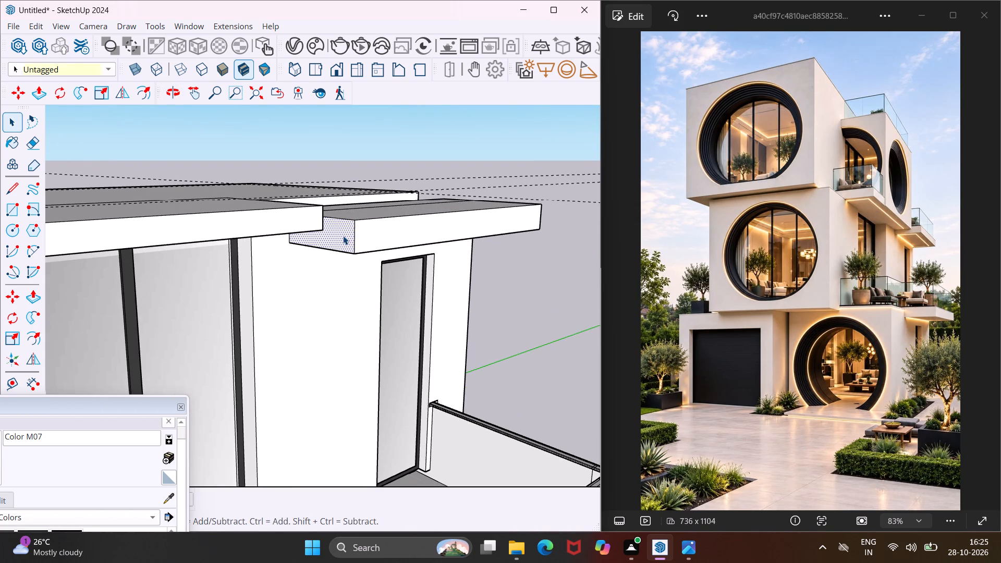
key("p")
left_click(343, 236)
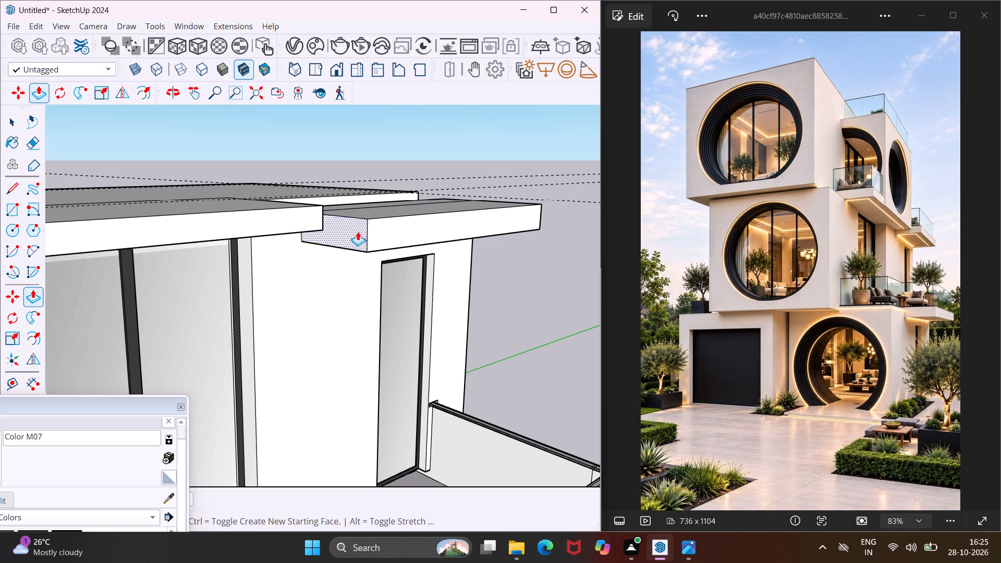
left_click(367, 226)
scroll(380, 223, "up", 1)
middle_click_drag(380, 223, 243, 265)
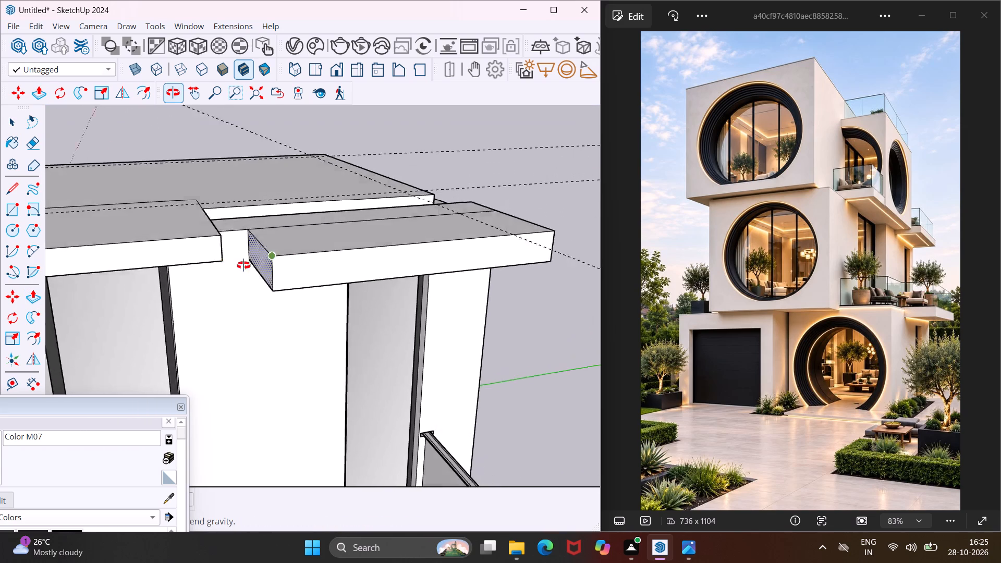
middle_click_drag(243, 265, 218, 266)
key("Escape")
Extend the wide-door canopy by pulling its end face toward the narrow-door canopy.
scroll(172, 235, "up", 4)
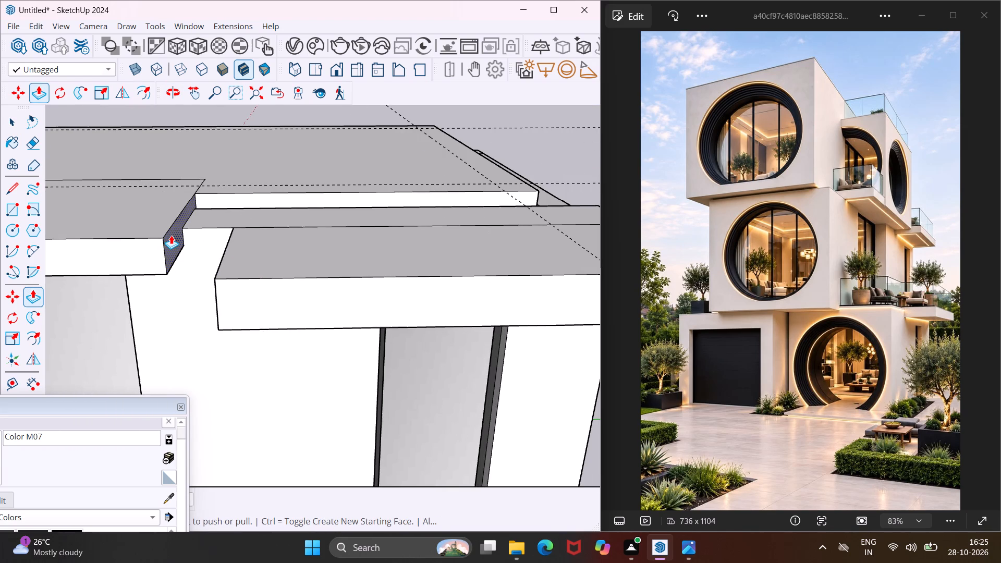
left_click(170, 235)
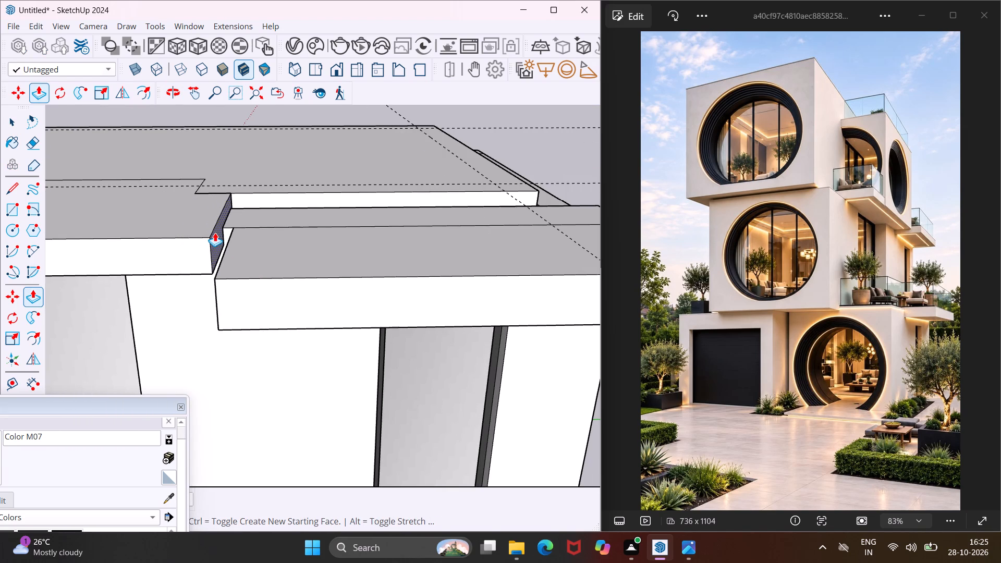
left_click(215, 232)
Push the narrow-door canopy's end face slightly further back from the wide-door canopy.
middle_click_drag(201, 245, 409, 176)
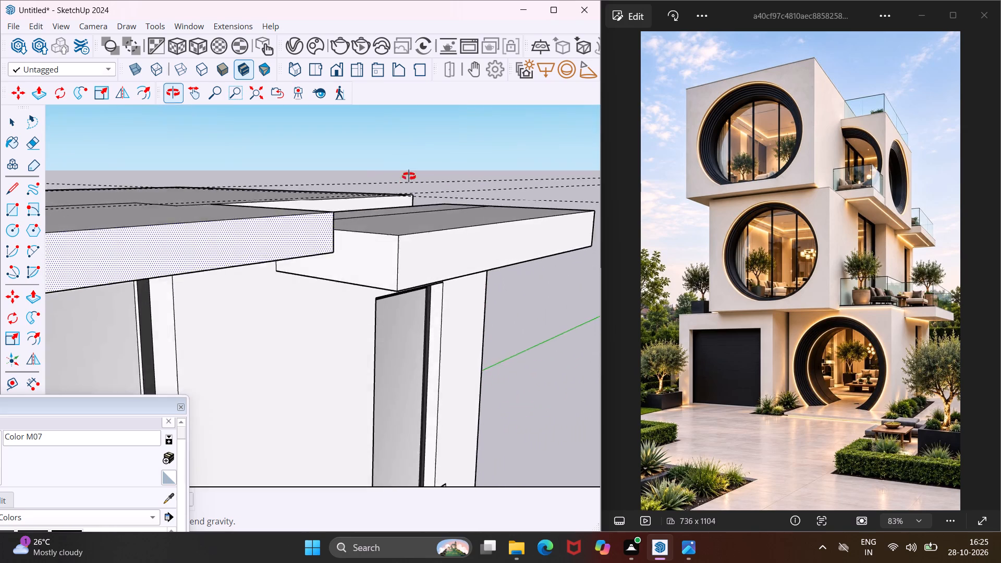
middle_click_drag(409, 176, 436, 161)
left_click(420, 222)
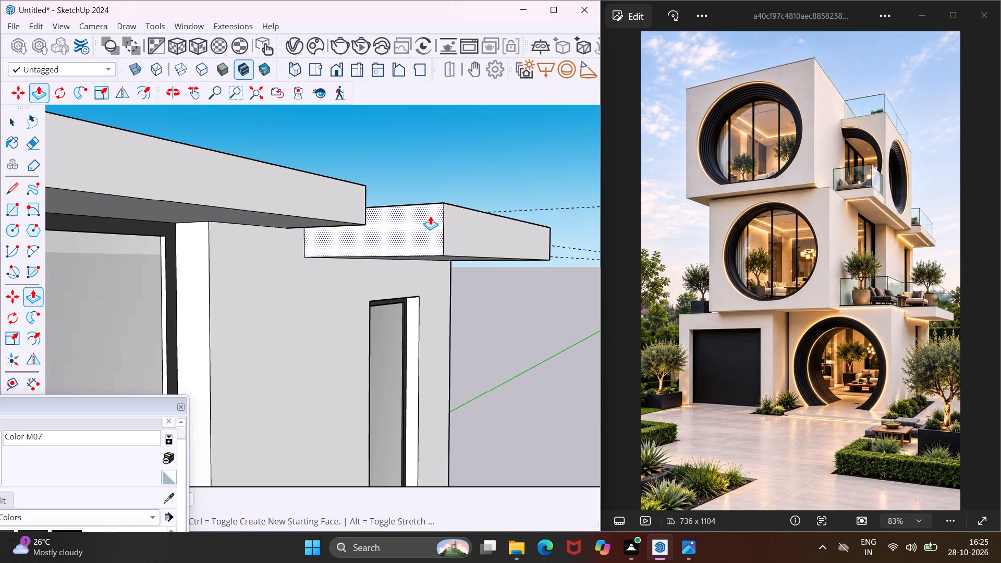
left_click(430, 216)
Fine-tune the wide-door canopy's length by moving its end face a little closer to the narrow-door canopy.
middle_click_drag(421, 215, 139, 283)
scroll(155, 262, "up", 2)
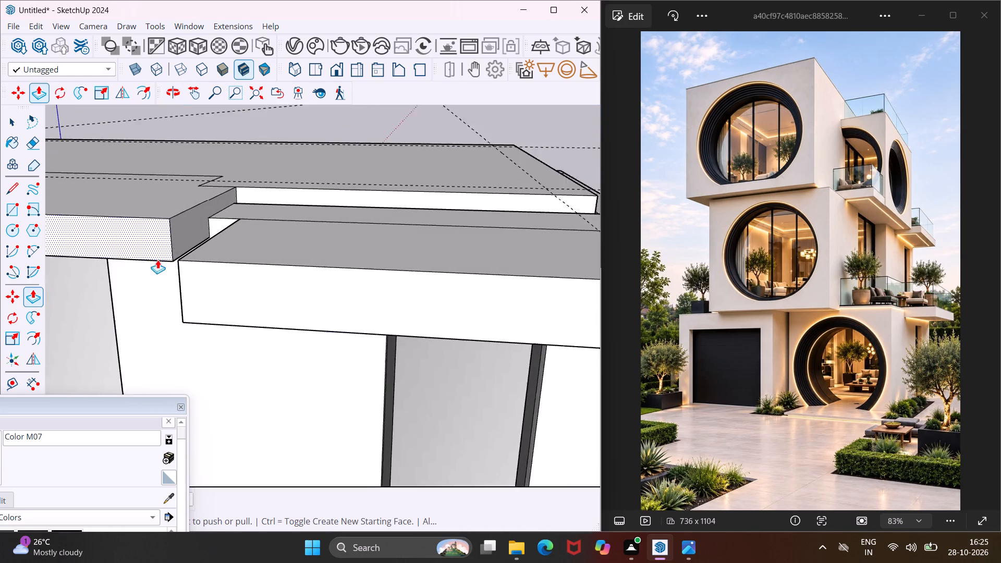
scroll(157, 260, "up", 5)
left_click(188, 240)
left_click(208, 238)
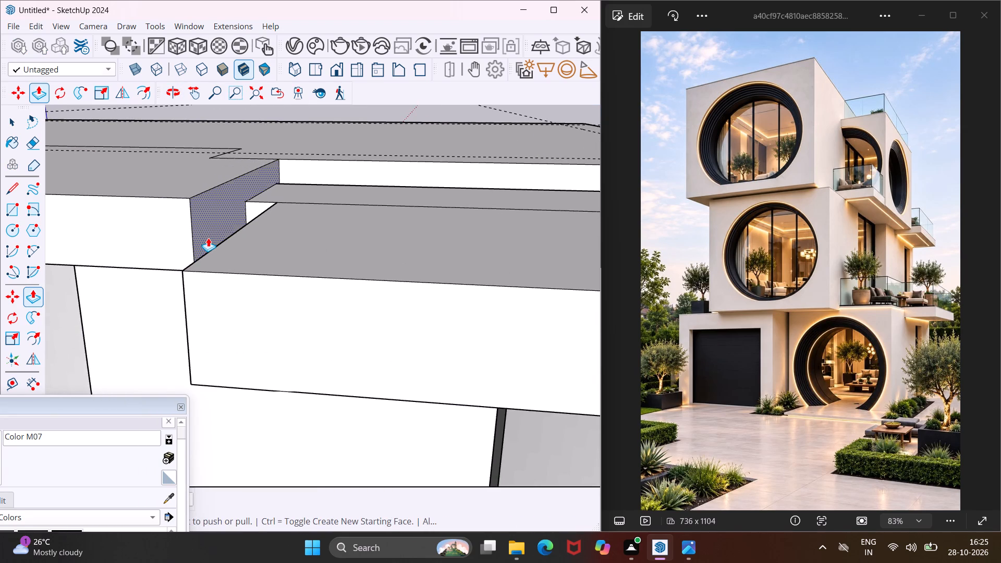
middle_click_drag(162, 249, 204, 253)
scroll(242, 241, "up", 3)
left_click(239, 240)
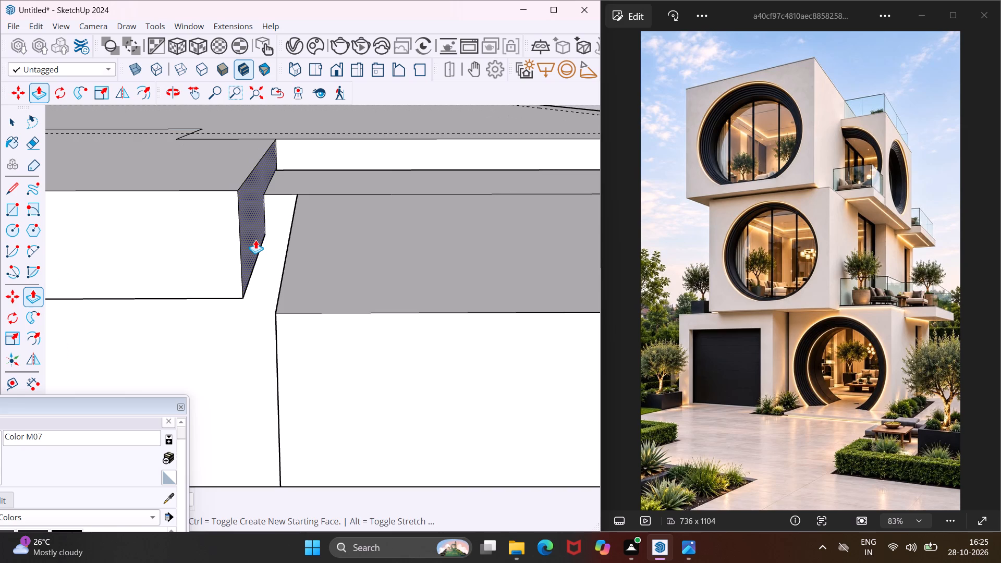
left_click(261, 239)
left_click(253, 240)
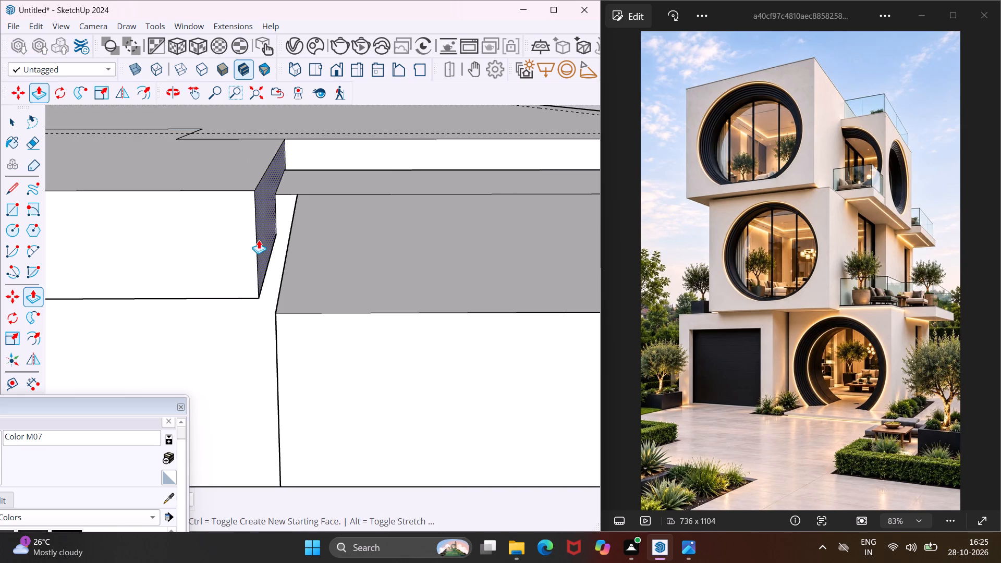
left_click(259, 240)
middle_click_drag(223, 249, 344, 283)
scroll(332, 240, "down", 8)
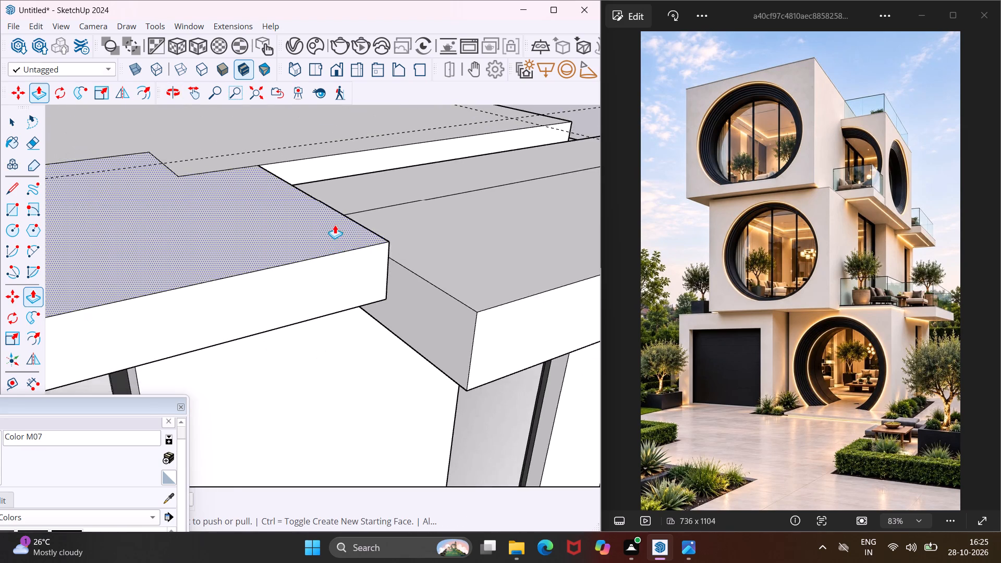
scroll(335, 225, "down", 17)
scroll(333, 221, "down", 5)
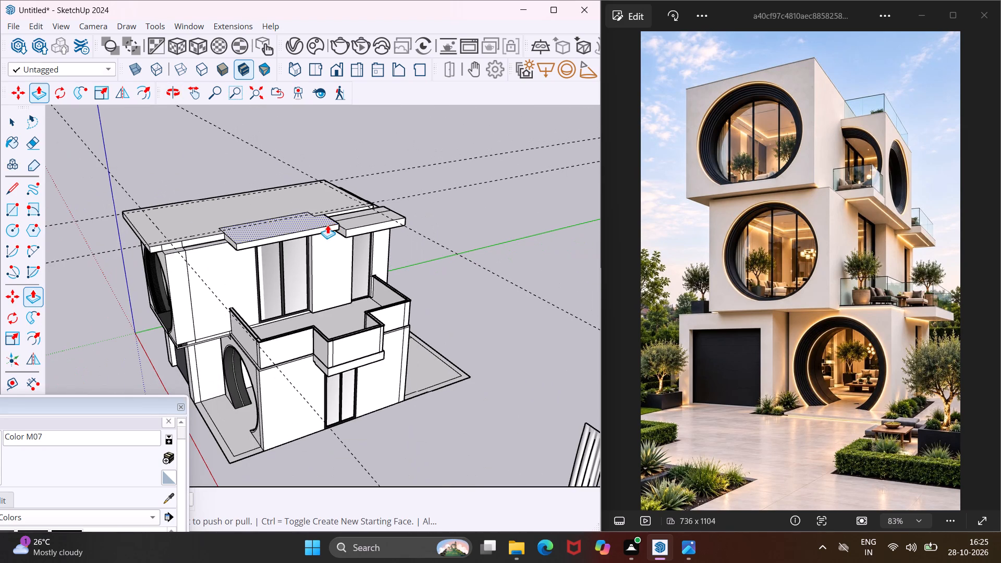
key("Escape")
key("space")
Draw a rectangle on the roof slab from its front corner to the 2' guide, covering the full front-edge strip.
scroll(133, 198, "up", 4)
middle_click_drag(133, 198, 96, 286)
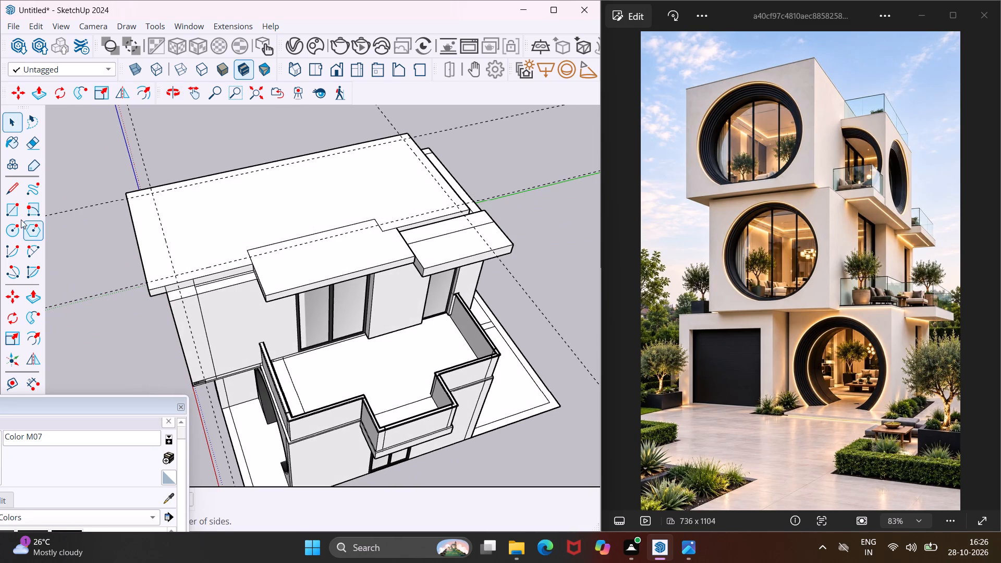
left_click(20, 216)
scroll(104, 224, "up", 3)
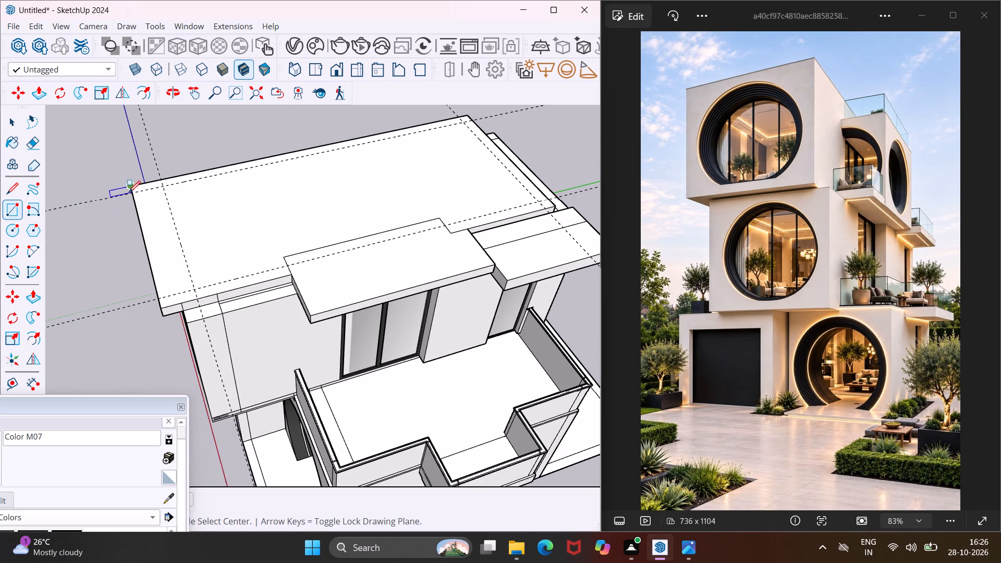
left_click(129, 187)
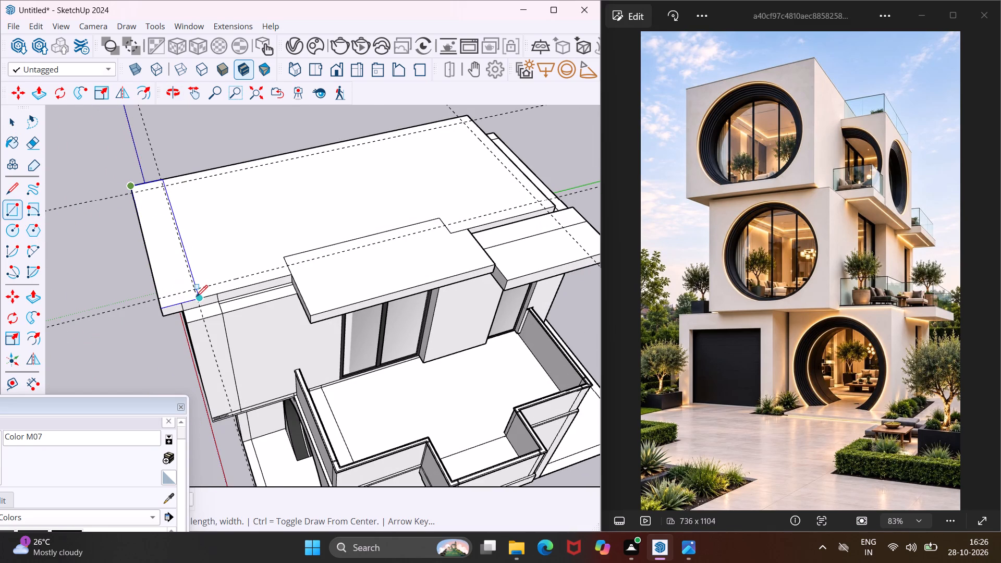
scroll(196, 298, "up", 11)
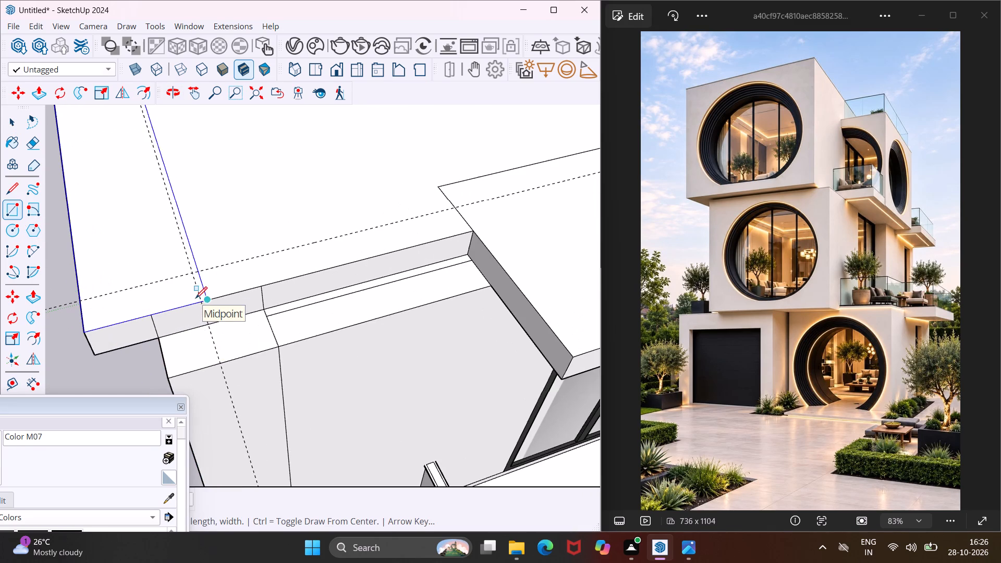
left_click(199, 303)
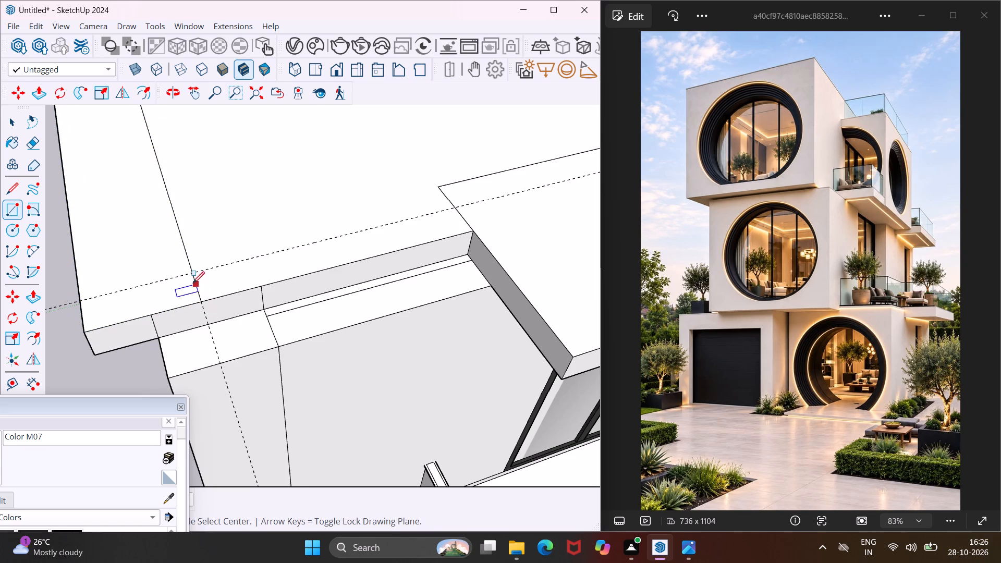
Draw a narrow rectangle along the slab's terrace-side edge, from the front strip's guide intersection to the rear edge.
left_click(191, 274)
scroll(174, 297, "down", 5)
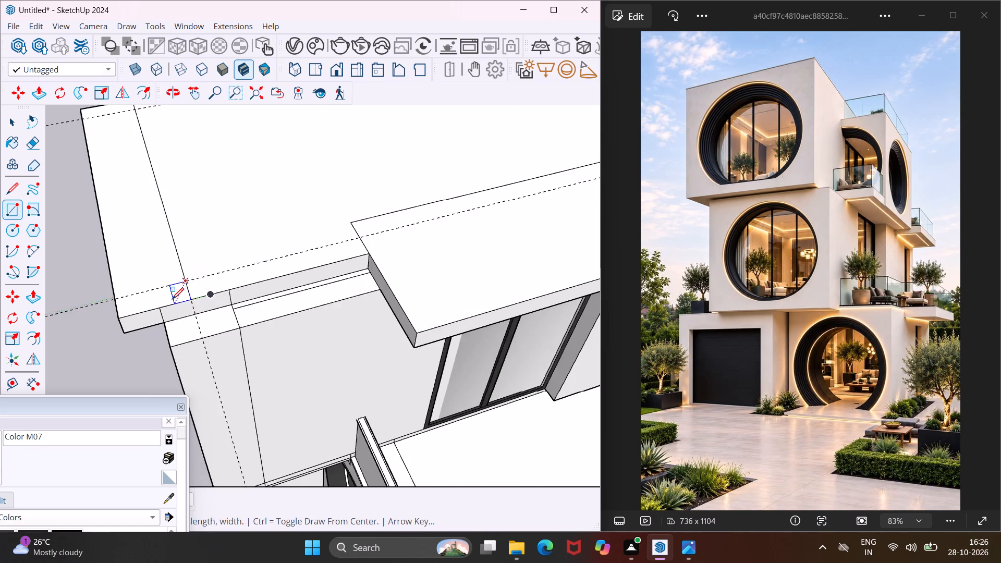
scroll(172, 299, "down", 6)
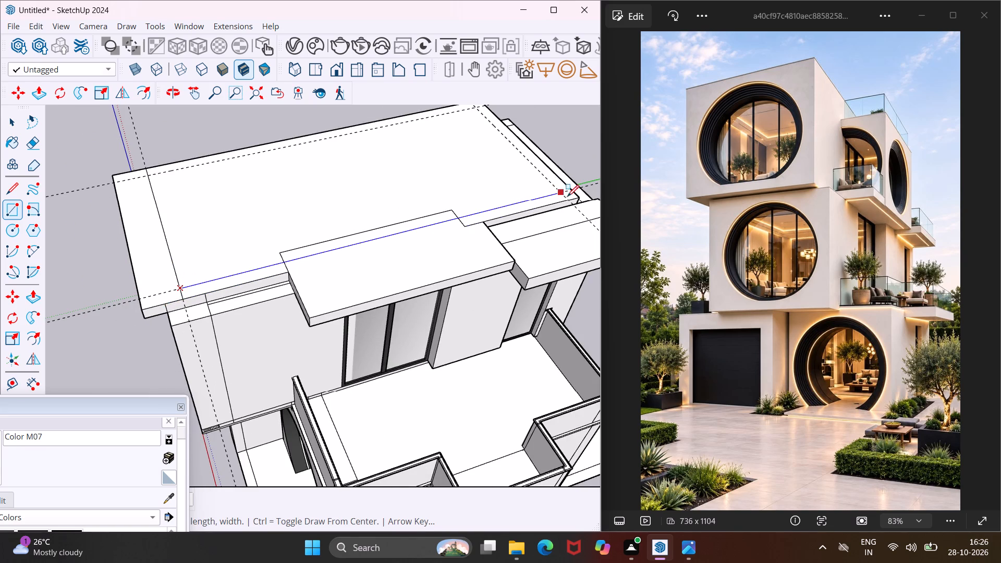
scroll(576, 195, "up", 2)
left_click(580, 195)
Draw a narrow rectangle along the slab's long edge opposite the terrace, from the front strip to the rear edge.
scroll(332, 226, "down", 2)
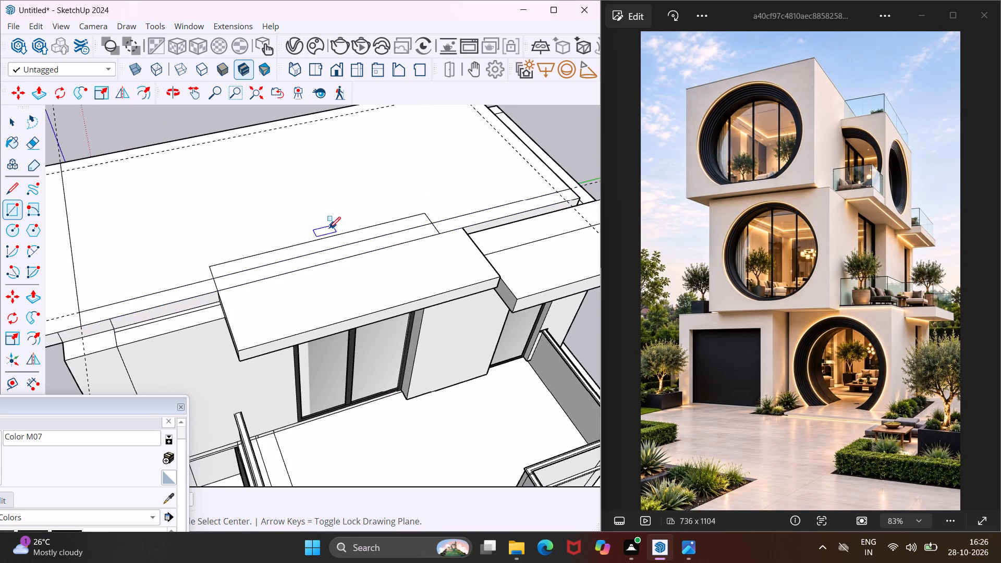
scroll(329, 228, "down", 1)
scroll(123, 177, "up", 1)
left_click(123, 177)
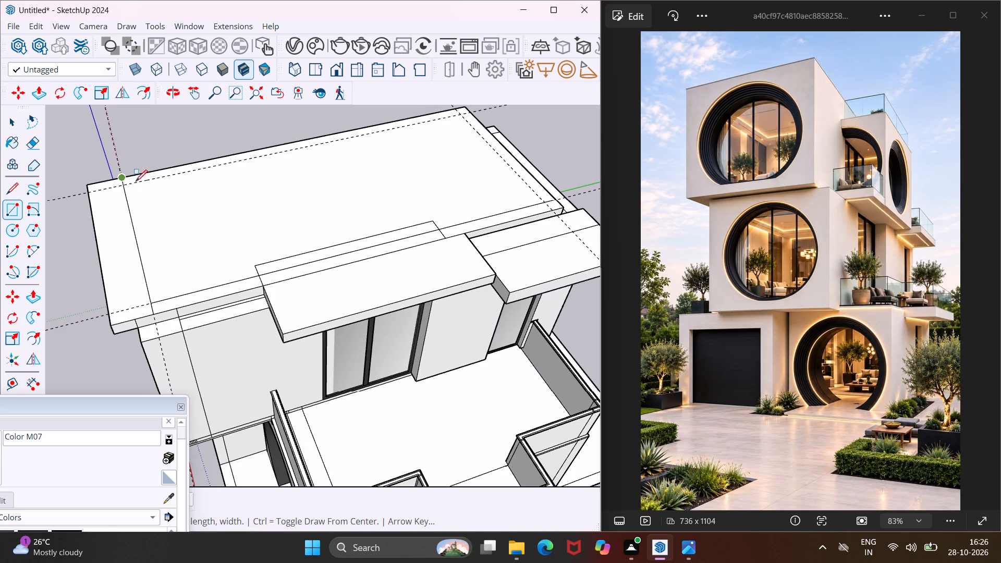
scroll(147, 189, "down", 3)
scroll(399, 131, "up", 2)
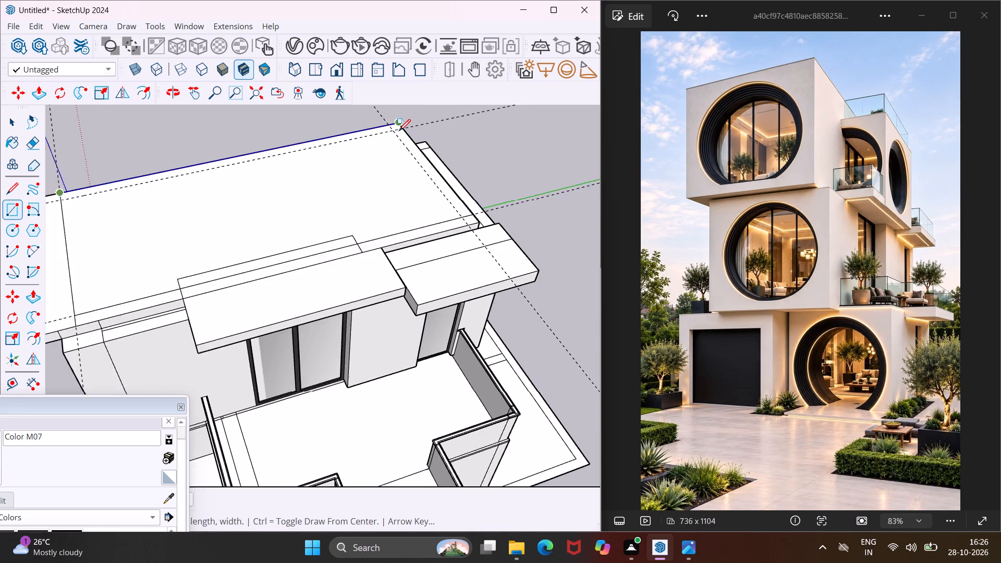
scroll(398, 130, "up", 5)
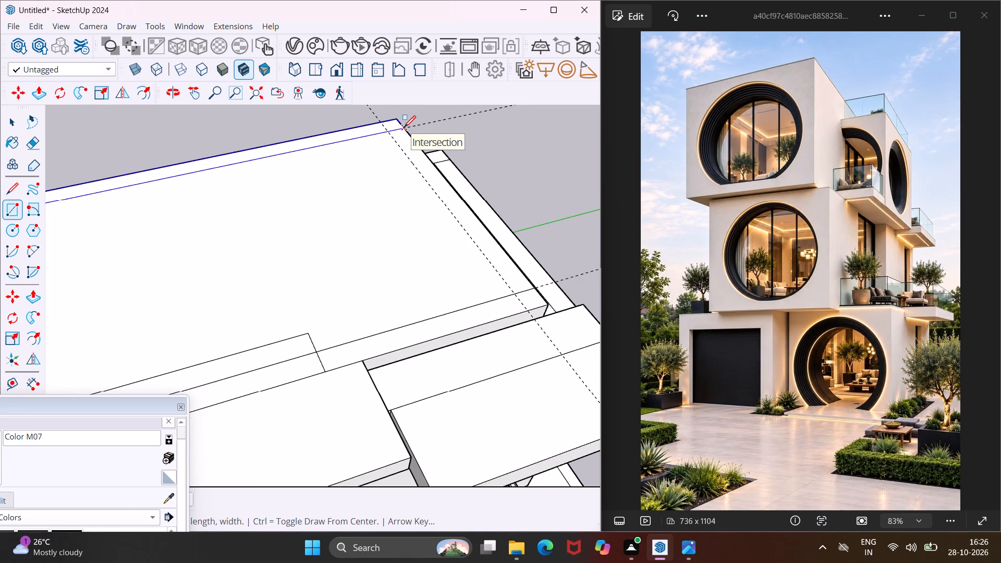
left_click(404, 127)
Draw a narrow rectangle along the slab's short rear edge between the two long strips, following the guide.
left_click(405, 127)
scroll(392, 161, "down", 2)
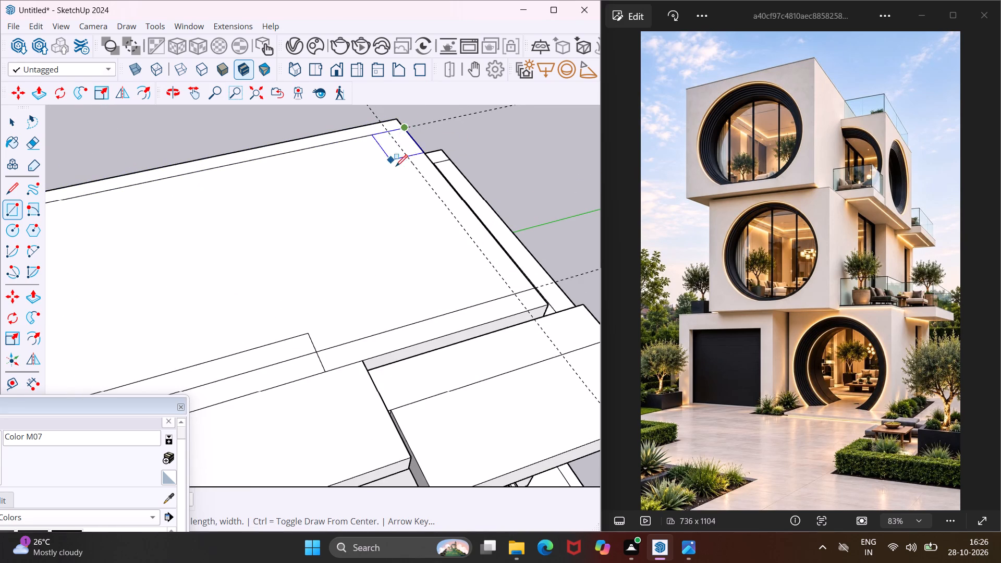
scroll(396, 166, "down", 2)
left_click(473, 249)
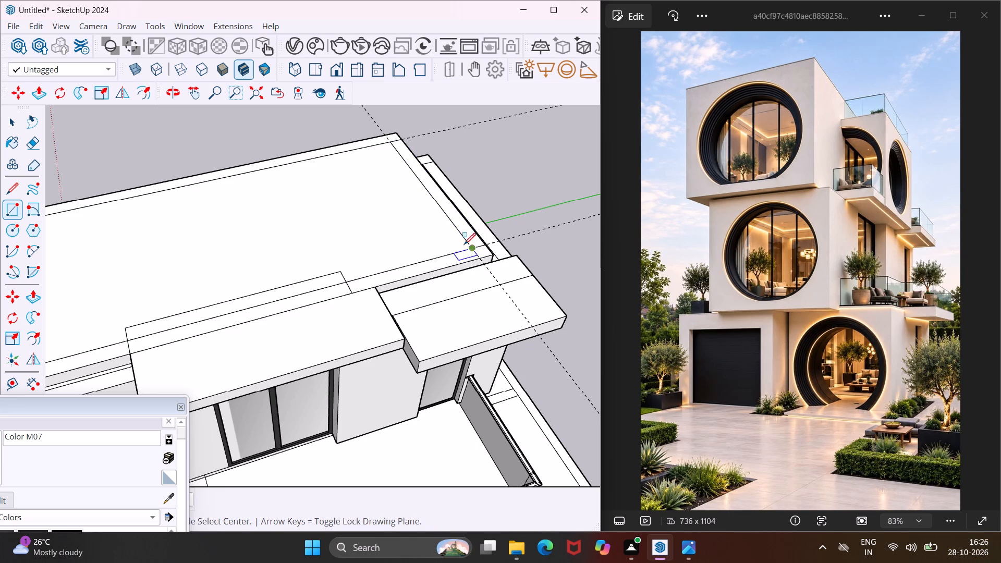
key("Escape")
key("space")
Push/Pull the front-edge strip above the circular window up 10' as the next storey's front wall.
scroll(406, 218, "down", 6)
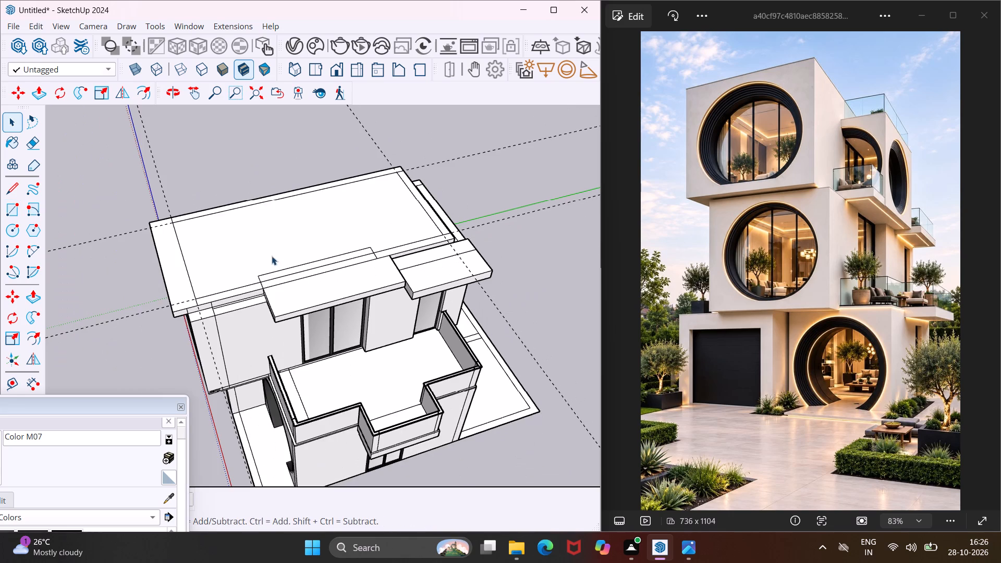
scroll(174, 273, "up", 3)
left_click(184, 288)
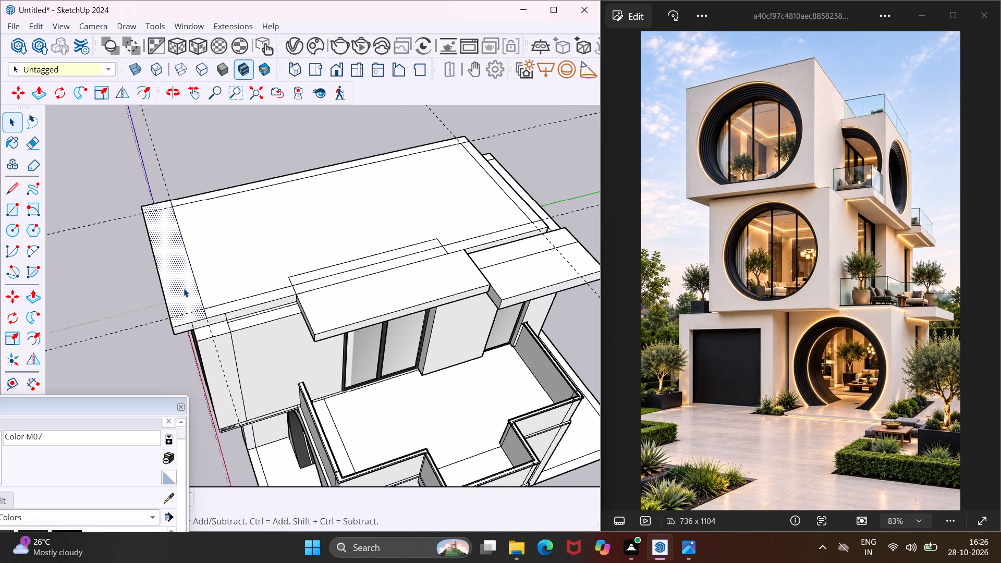
key("p")
left_click(184, 288)
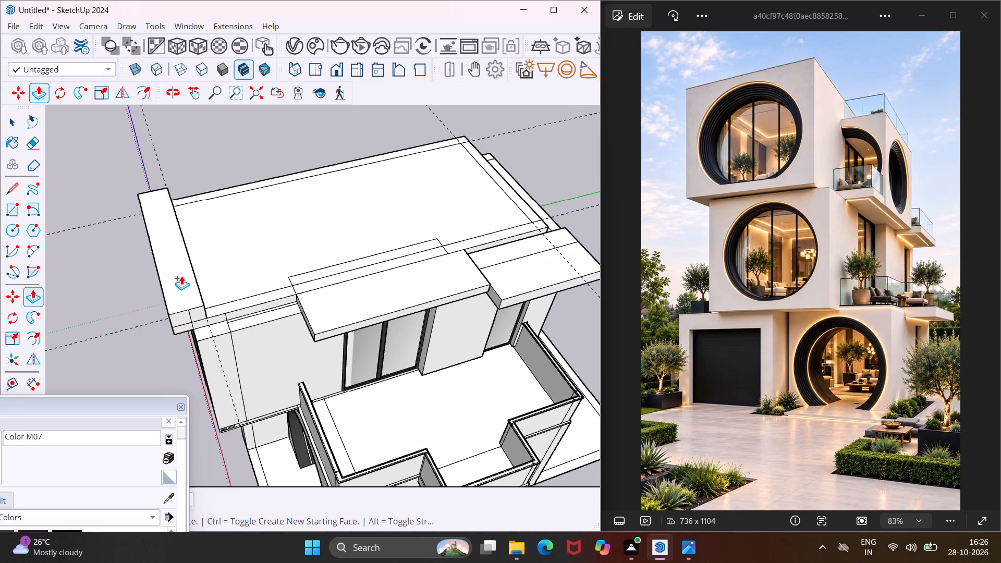
type("10'")
key("Return")
Raise the terrace-side strip between the front wall and the wide-door canopy to the front wall's height.
scroll(181, 276, "up", 5)
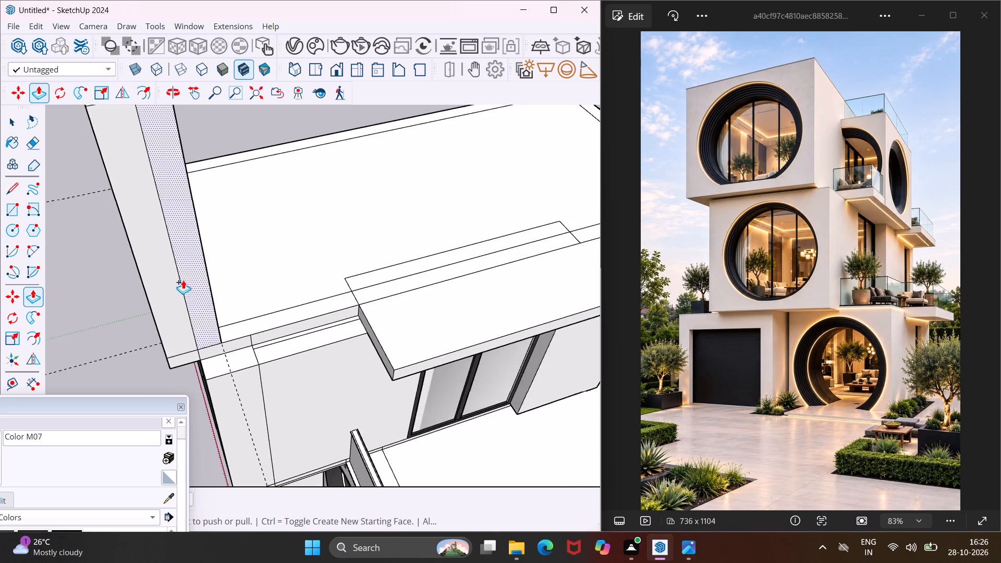
scroll(184, 280, "up", 3)
left_click(266, 341)
scroll(230, 321, "down", 9)
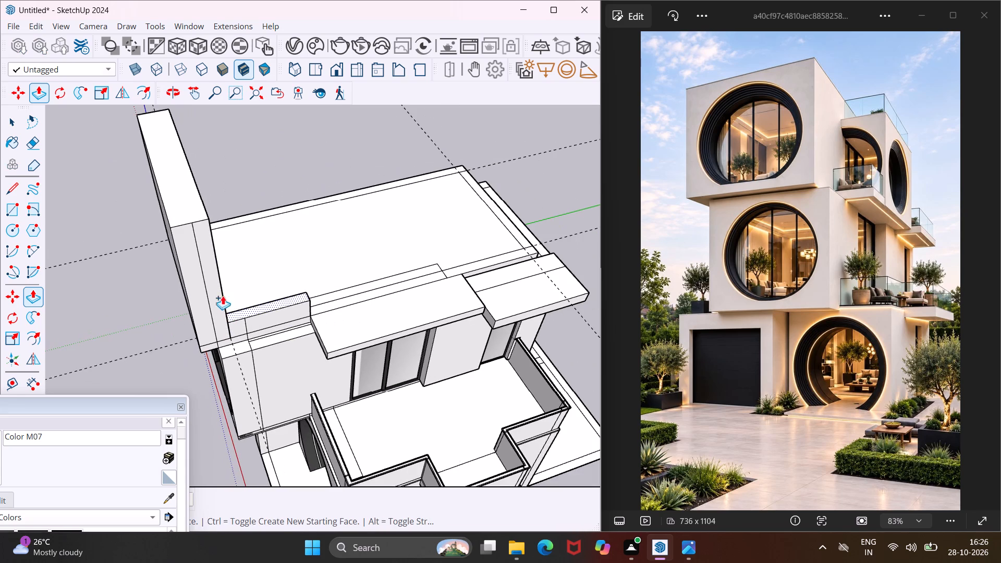
left_click(197, 222)
Raise the terrace-side strip behind the wide-door canopy to match the height of the adjoining wall.
scroll(318, 289, "up", 5)
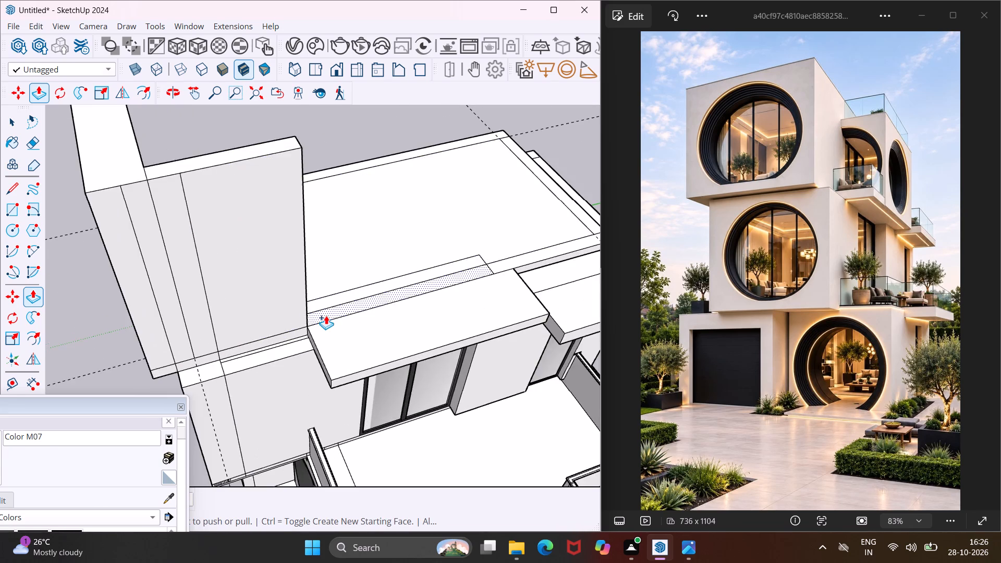
scroll(326, 315, "up", 2)
left_click(326, 316)
scroll(284, 290, "down", 6)
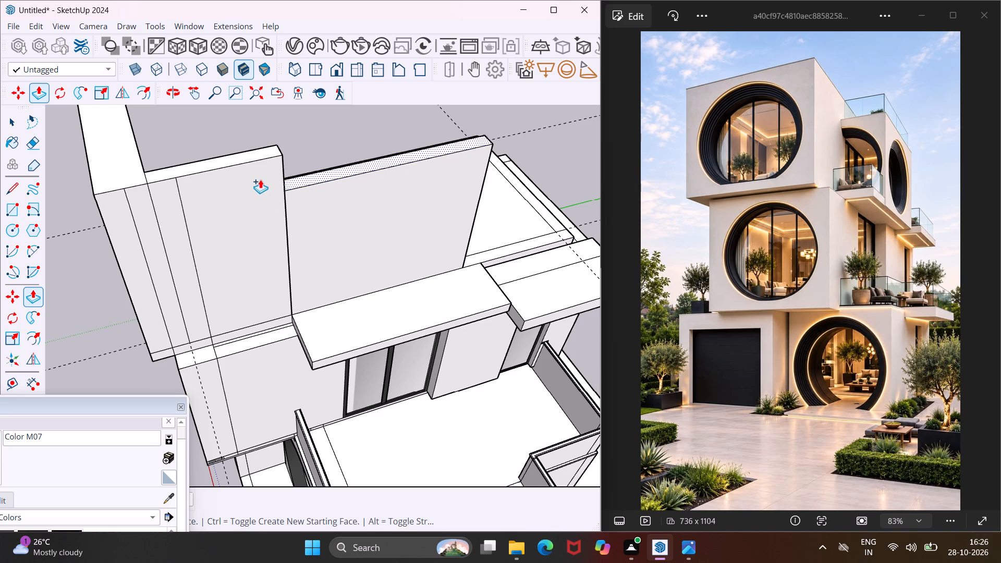
left_click(250, 163)
Raise the remaining terrace-side strip behind the narrow-door canopy to the height of the adjoining wall.
scroll(486, 259, "up", 3)
left_click(486, 257)
scroll(449, 231, "down", 6)
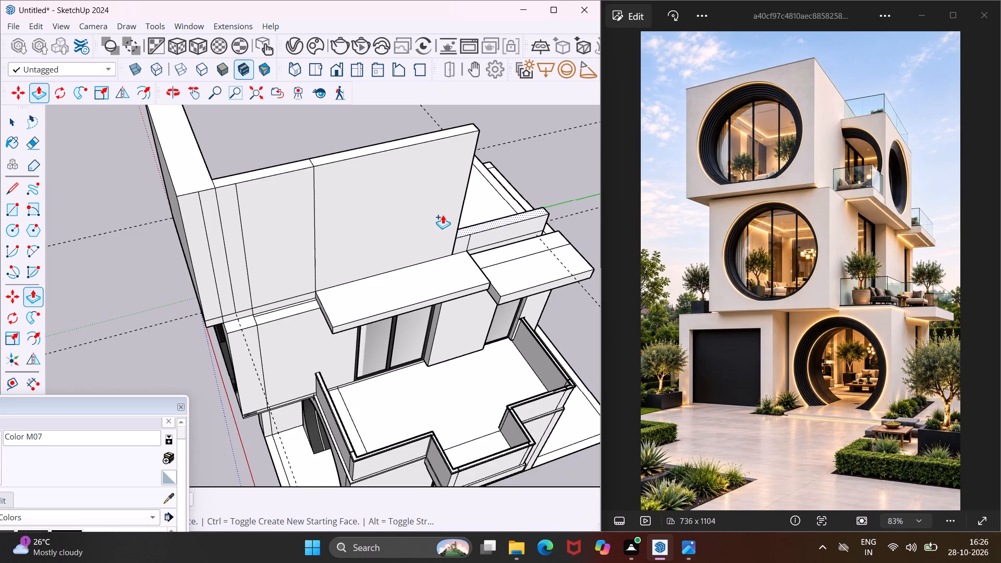
left_click(414, 143)
Push/Pull the slab's short rear-edge strip up to the top of the terrace-side wall.
middle_click_drag(514, 199, 412, 246)
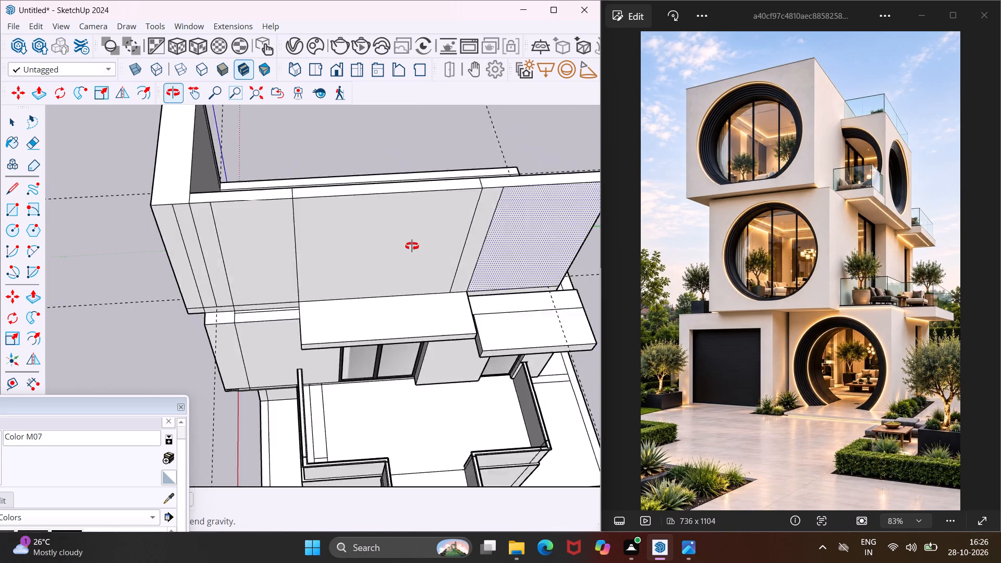
middle_click_drag(412, 246, 102, 207)
scroll(364, 429, "up", 3)
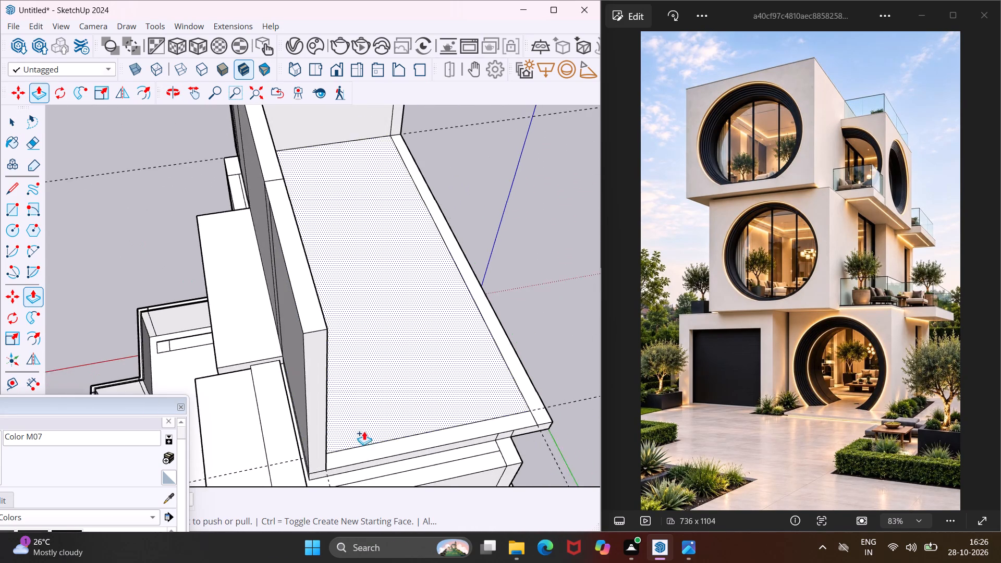
scroll(355, 446, "up", 3)
left_click(358, 457)
scroll(340, 426, "down", 7)
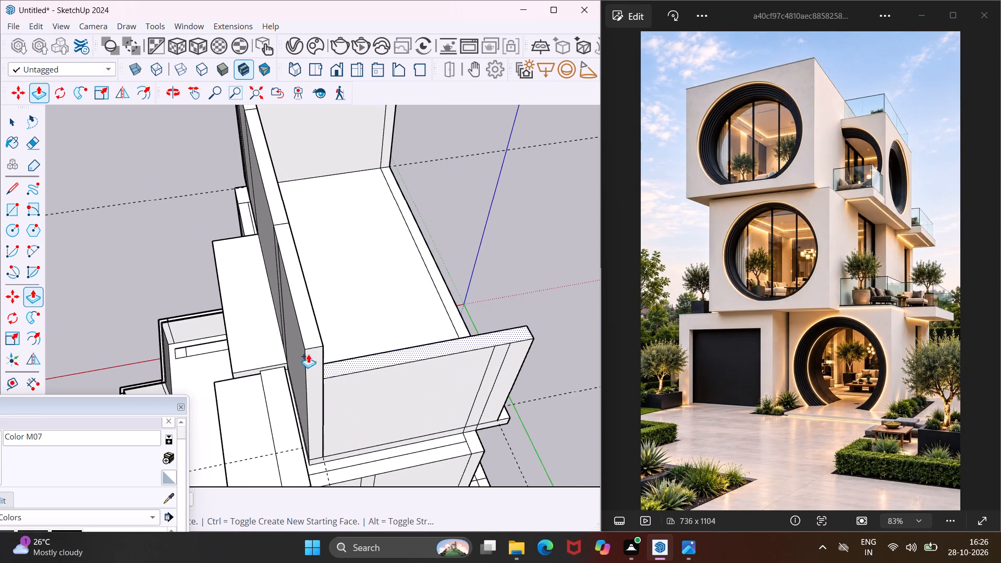
left_click(308, 350)
Raise the long strip opposite the terrace to the rear wall's height, closing the storey's wall enclosure.
middle_click_drag(502, 388, 260, 391)
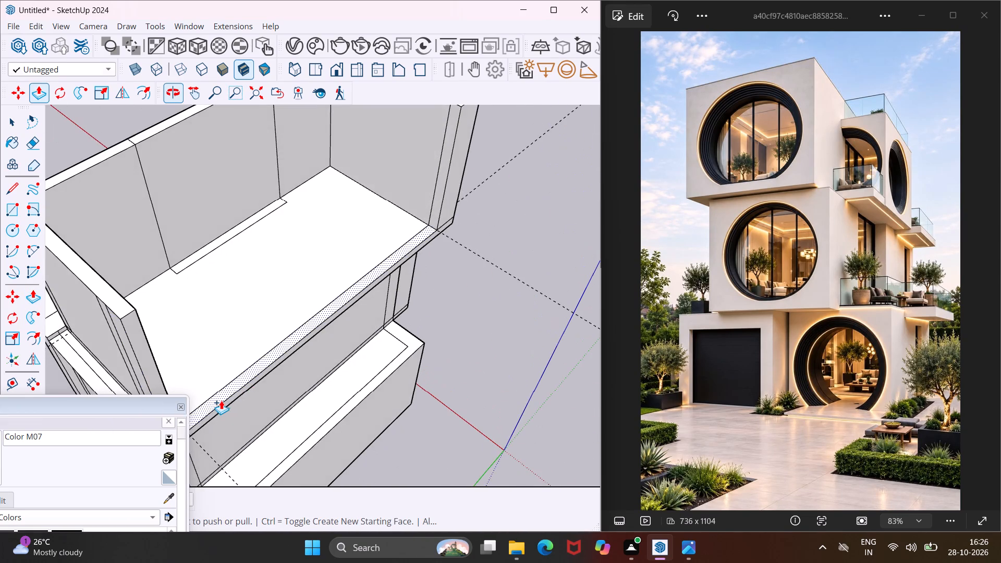
scroll(218, 397, "up", 3)
left_click(218, 397)
scroll(214, 349, "down", 6)
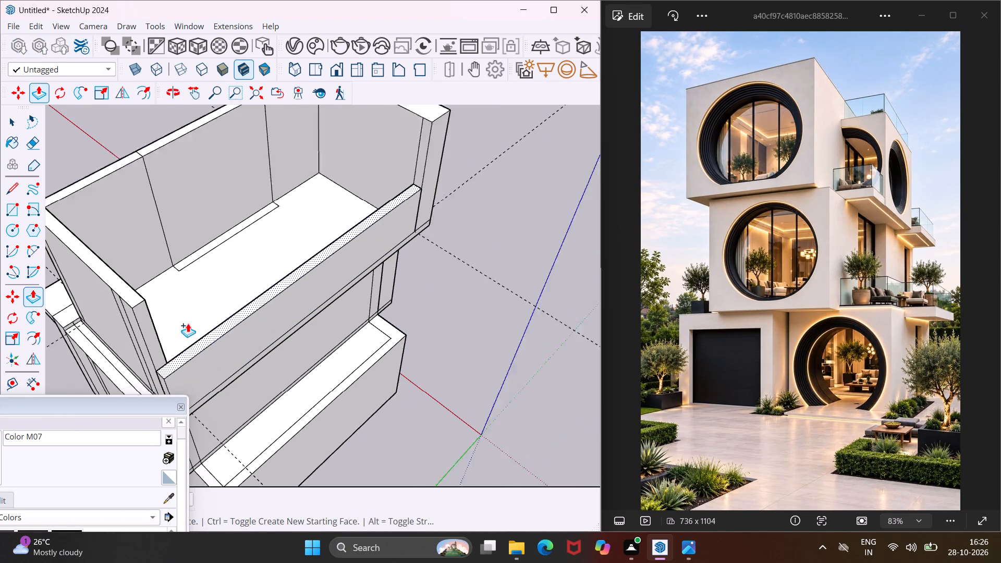
left_click(138, 301)
Erase the two stray vertical lines near the corner on the outer face of the new rear wall.
middle_click_drag(138, 301, 269, 228)
scroll(138, 301, "up", 1)
key("Escape")
key("space")
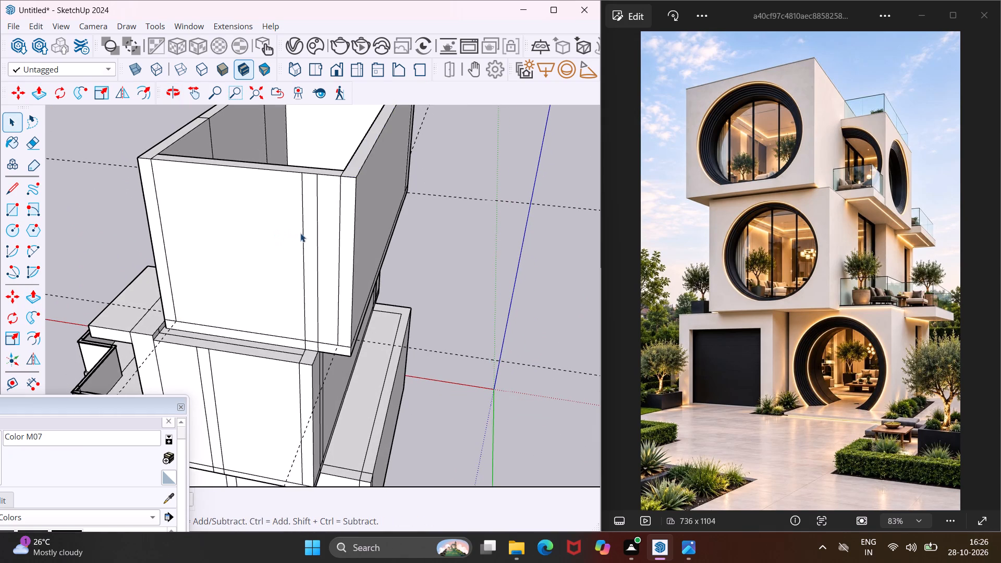
key("e")
left_click_drag(297, 219, 312, 216)
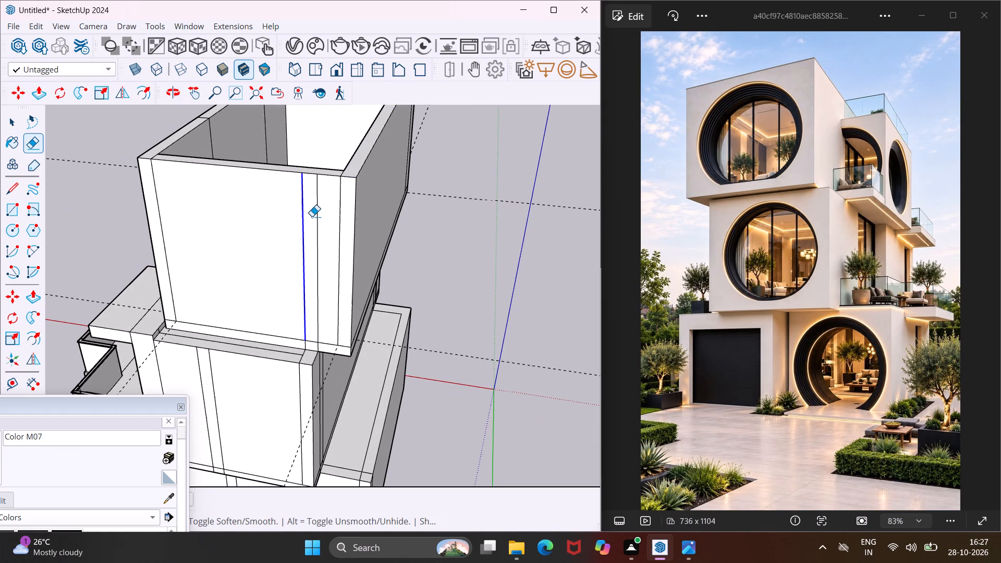
left_click_drag(312, 216, 316, 216)
key("Escape")
key("space")
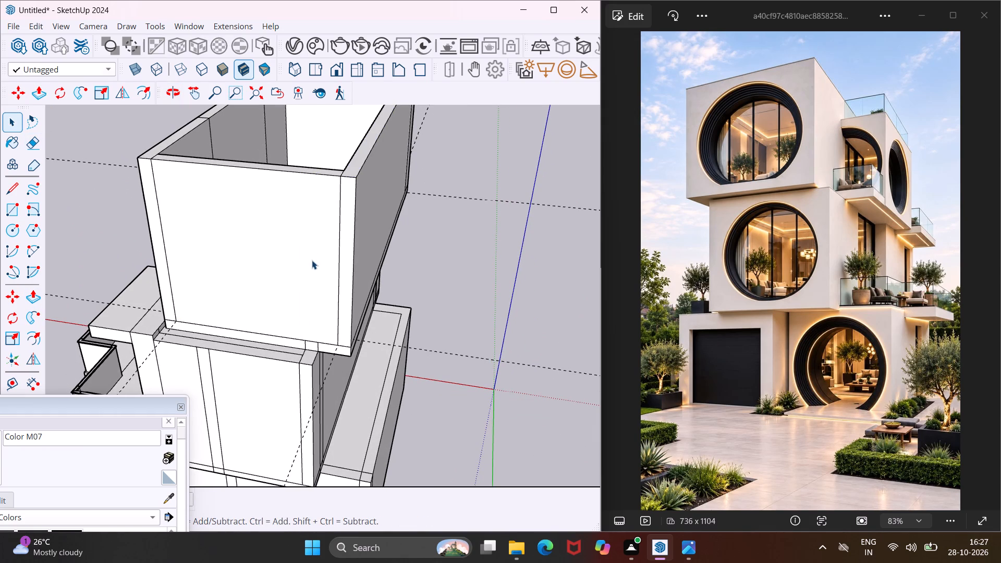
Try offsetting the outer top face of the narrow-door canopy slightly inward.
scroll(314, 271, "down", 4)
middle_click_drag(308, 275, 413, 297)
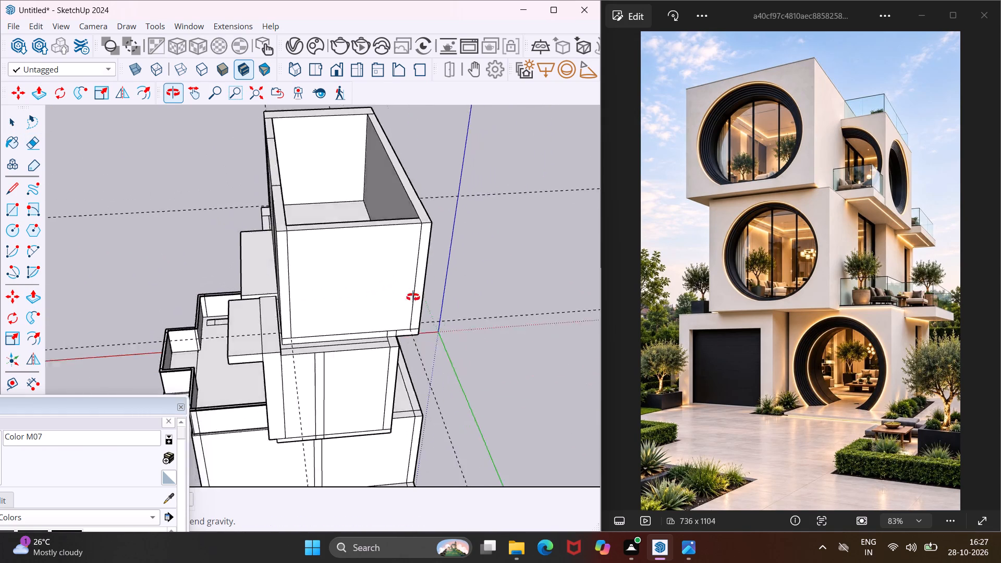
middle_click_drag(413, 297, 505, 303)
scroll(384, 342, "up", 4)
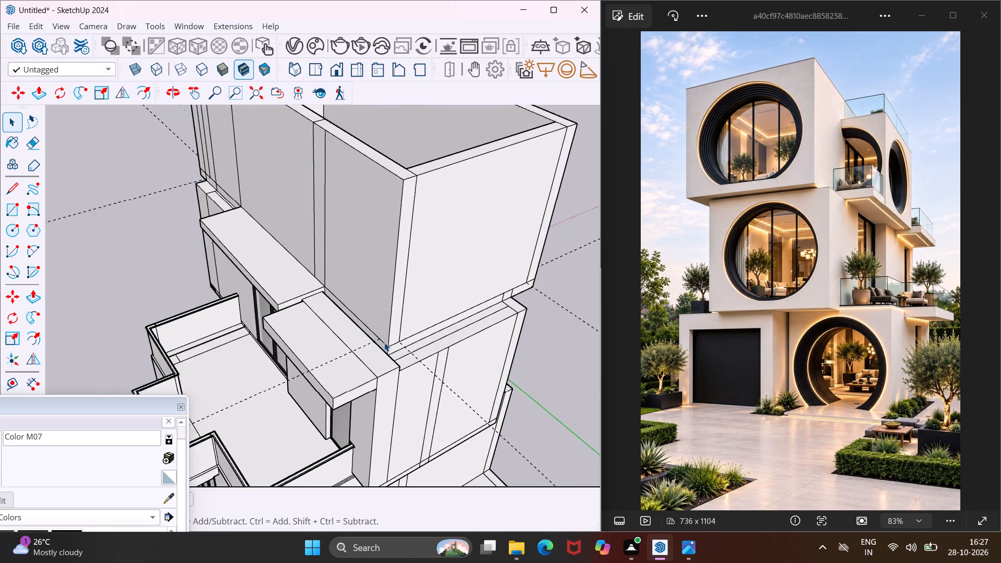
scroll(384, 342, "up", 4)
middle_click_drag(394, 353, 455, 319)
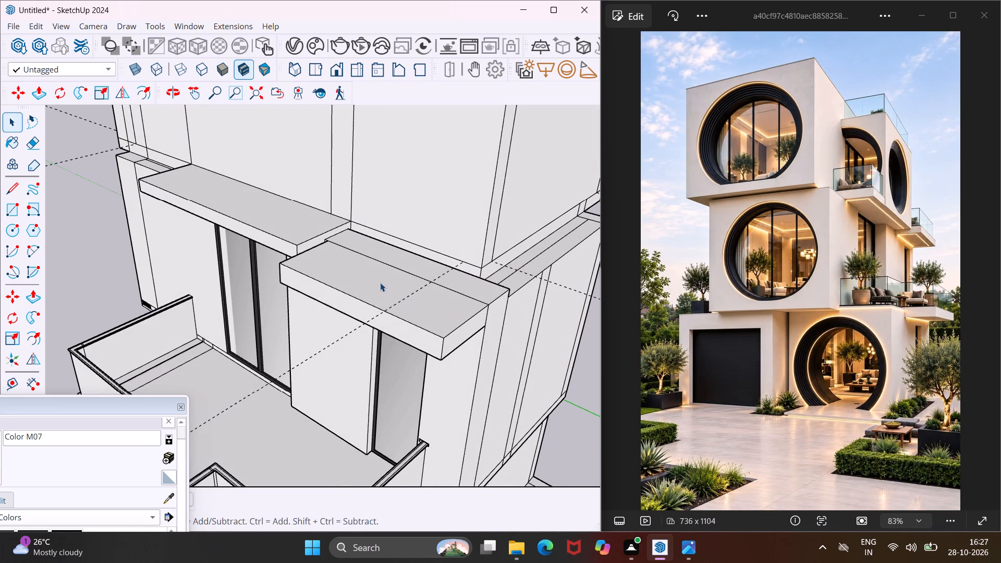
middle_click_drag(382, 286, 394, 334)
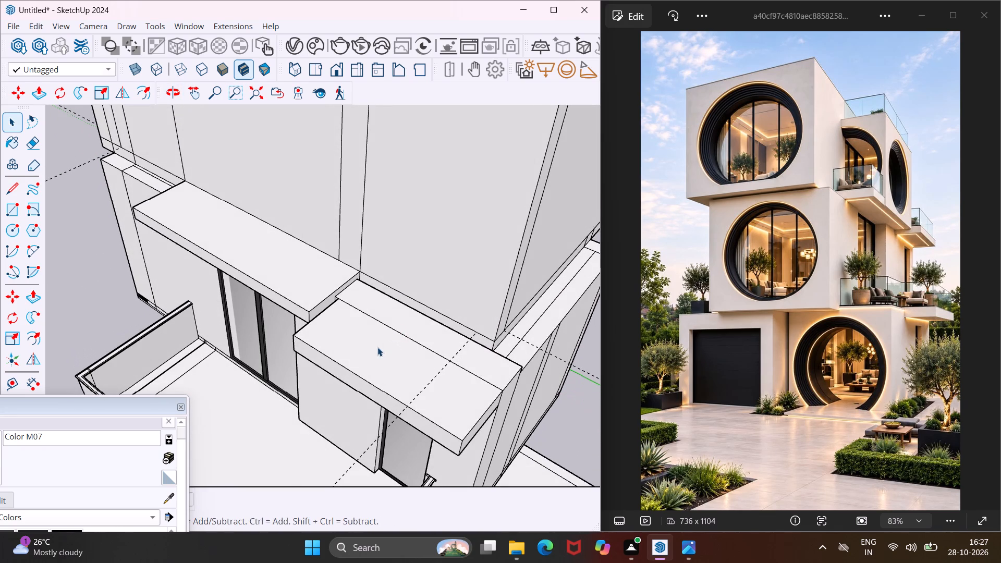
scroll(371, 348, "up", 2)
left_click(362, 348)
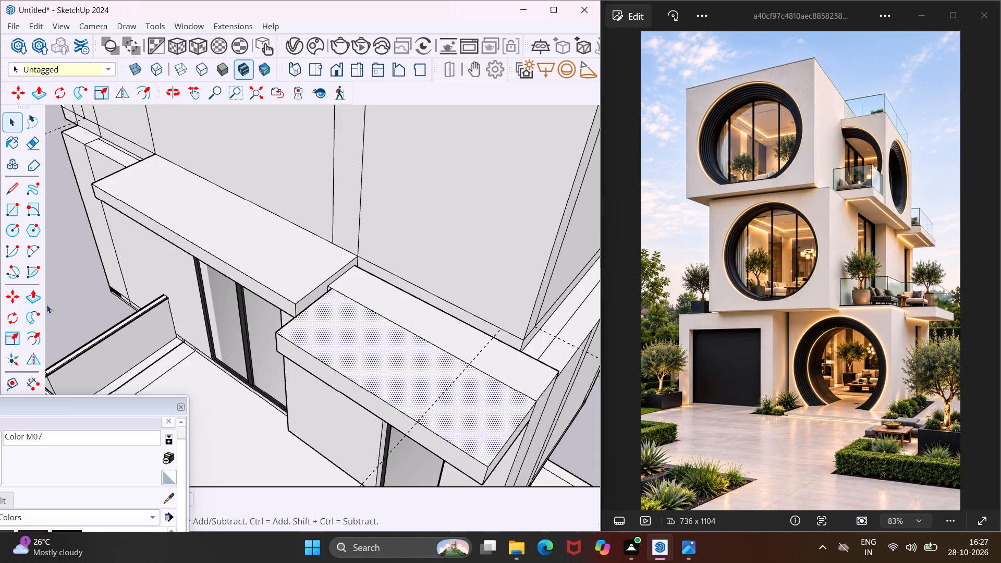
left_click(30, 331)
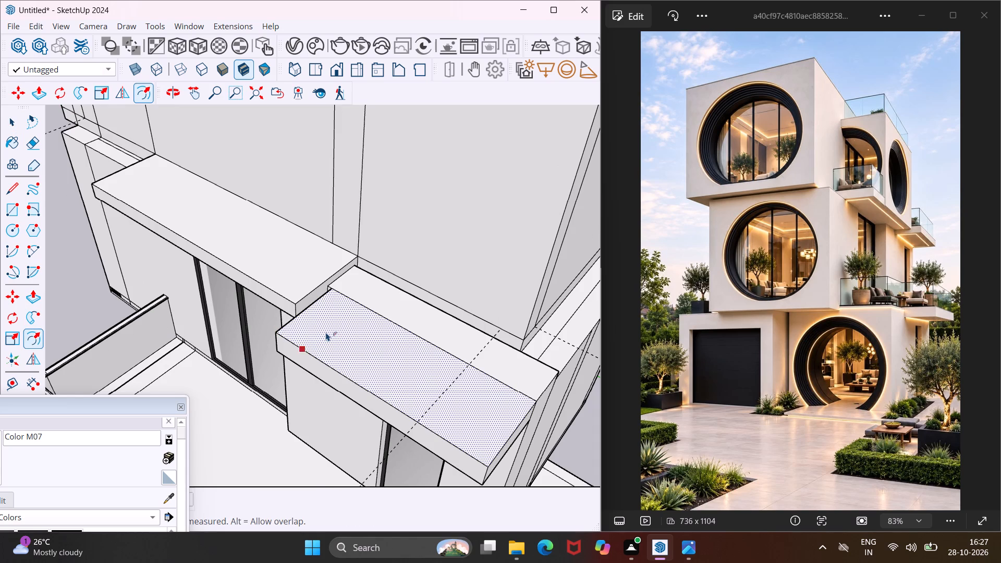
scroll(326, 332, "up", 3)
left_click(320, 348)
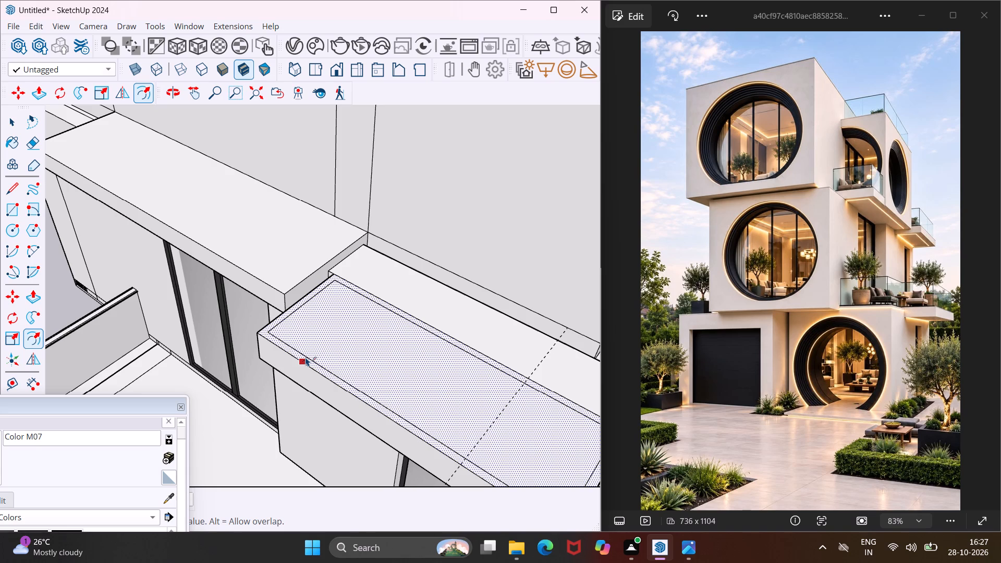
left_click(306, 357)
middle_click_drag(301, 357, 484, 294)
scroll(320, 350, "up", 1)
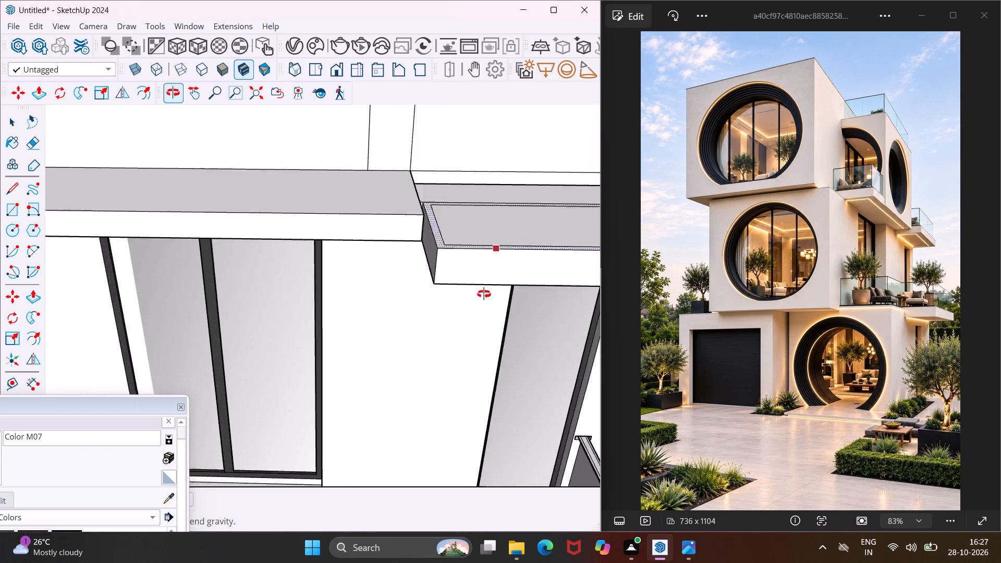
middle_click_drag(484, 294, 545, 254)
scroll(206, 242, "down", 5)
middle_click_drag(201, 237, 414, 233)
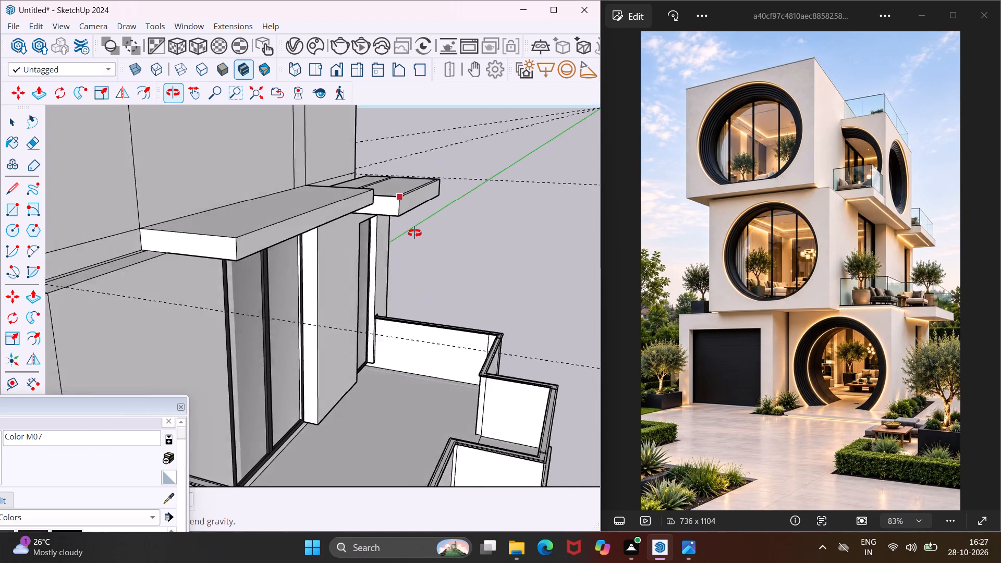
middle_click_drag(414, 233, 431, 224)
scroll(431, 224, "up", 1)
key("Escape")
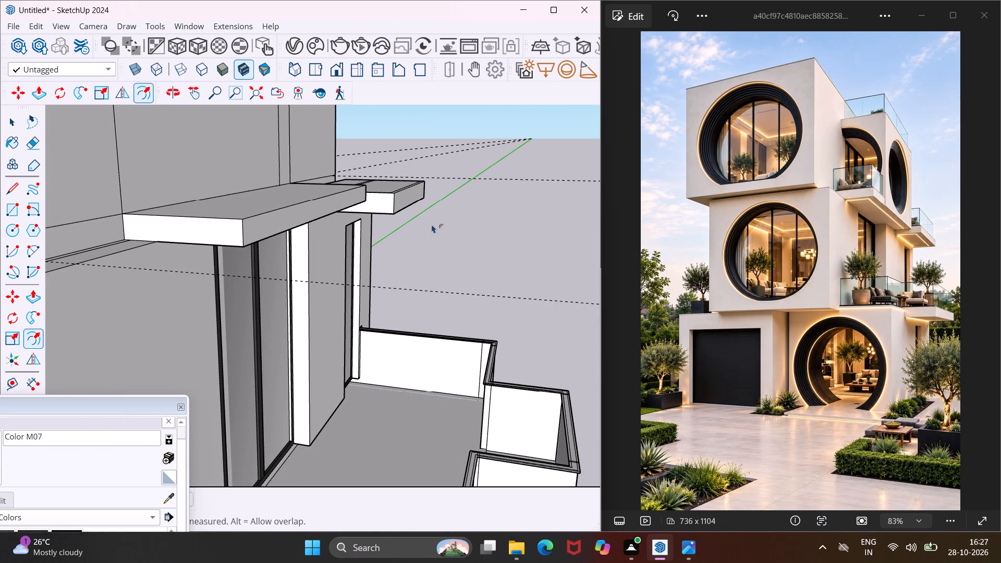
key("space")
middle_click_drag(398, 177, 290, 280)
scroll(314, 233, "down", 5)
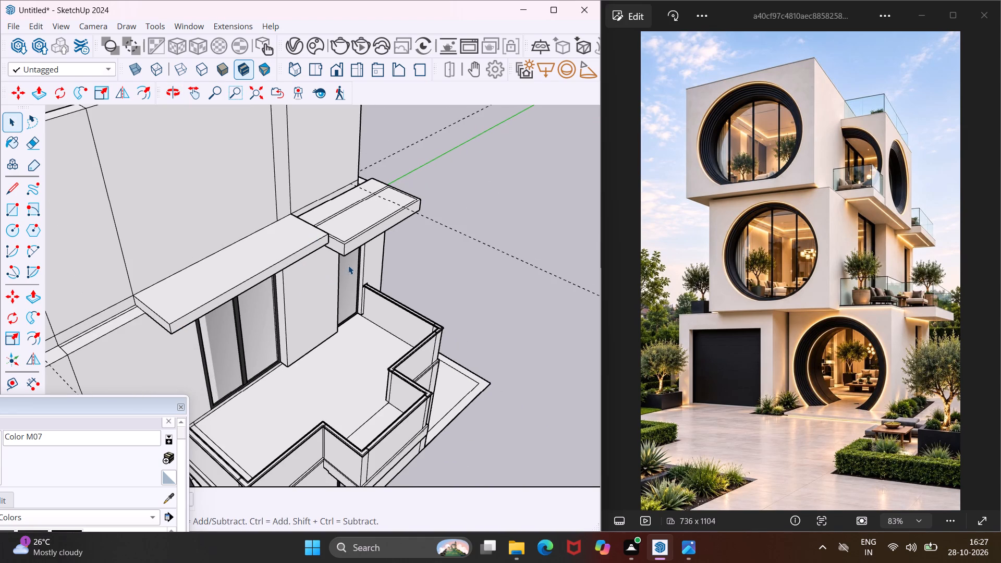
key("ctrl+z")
Push/Pull the terrace-facing edge of the wide-door canopy slightly outward.
scroll(229, 286, "up", 4)
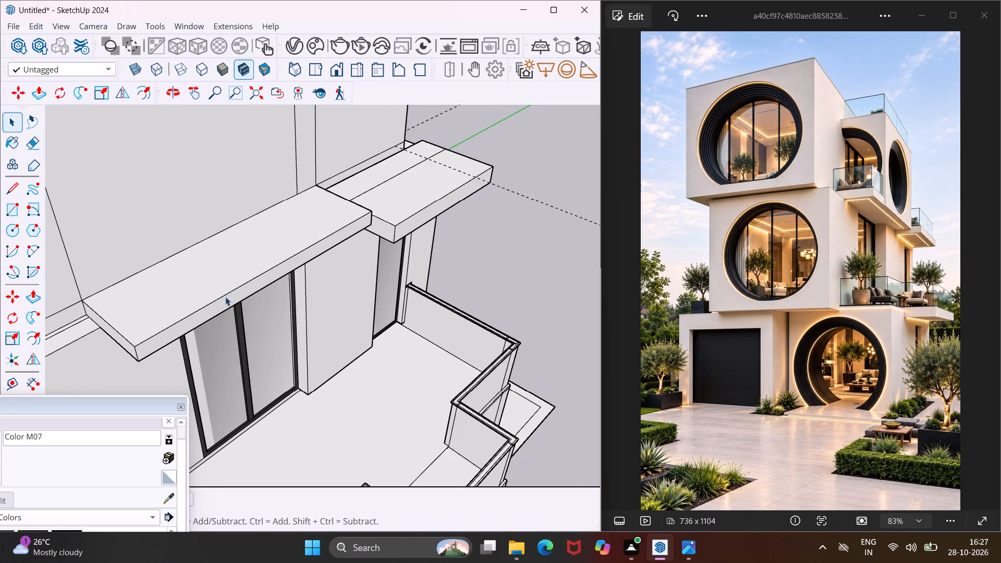
middle_click_drag(225, 297, 310, 237)
scroll(274, 260, "up", 4)
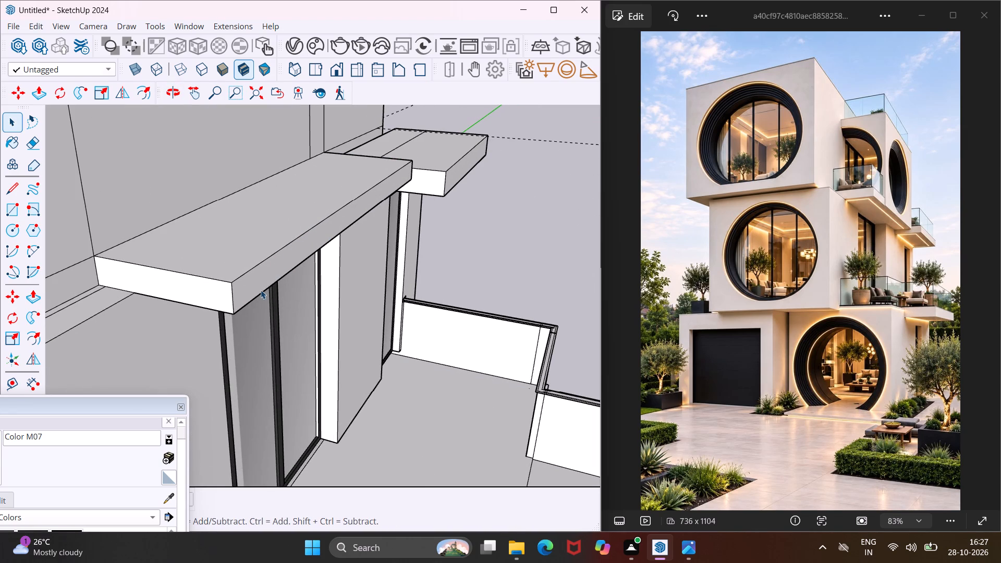
left_click(258, 290)
middle_click_drag(261, 285, 376, 243)
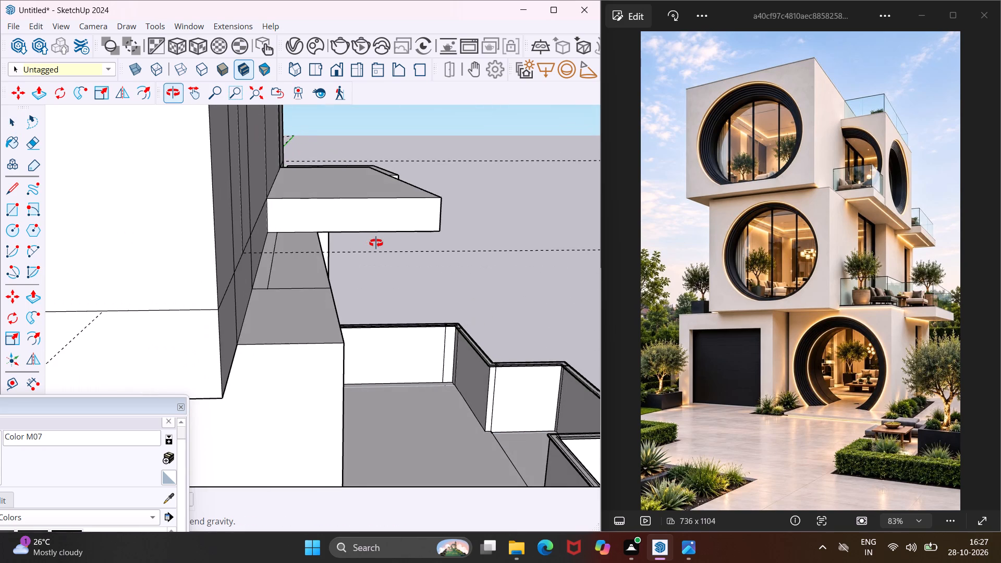
middle_click_drag(376, 243, 311, 246)
scroll(311, 246, "up", 1)
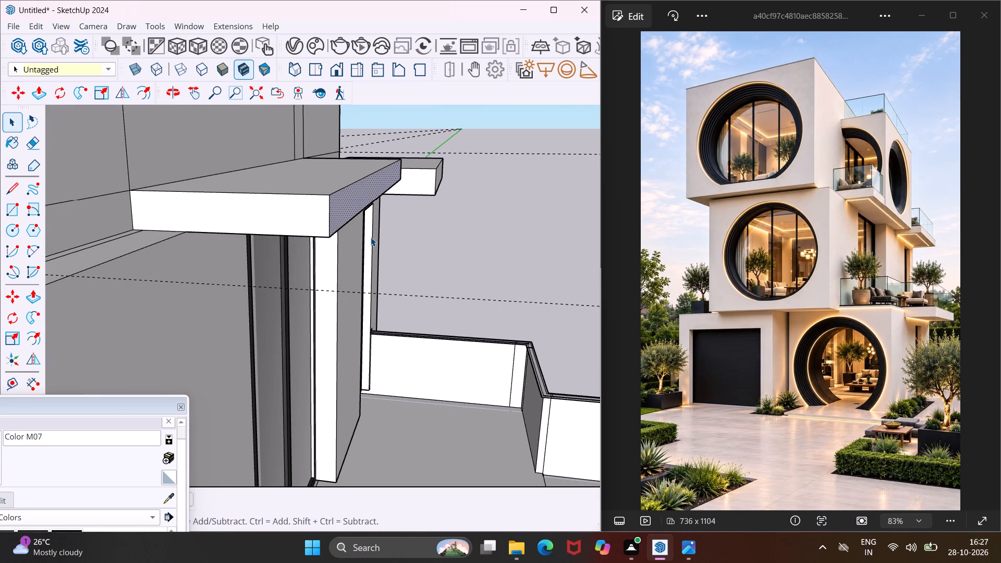
key("p")
left_click(356, 209)
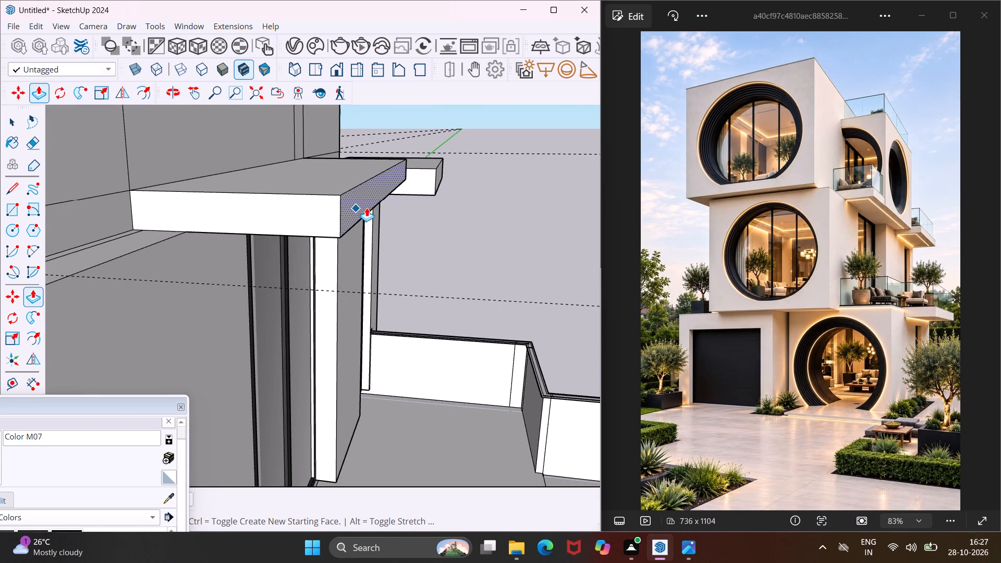
left_click(371, 206)
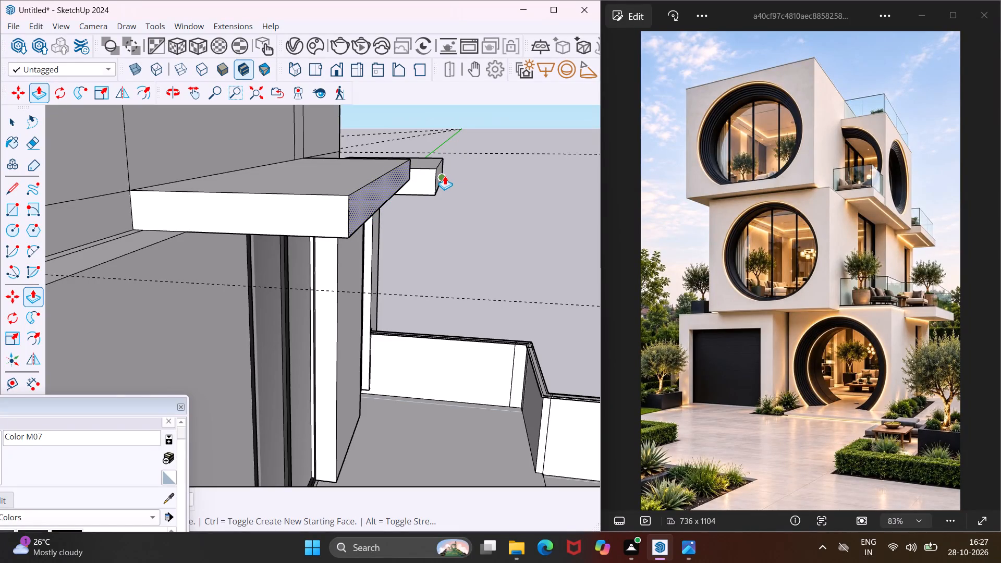
key("Escape")
Push/Pull the terrace-facing edge of the narrow-door canopy slightly outward.
middle_click_drag(448, 172, 337, 198)
scroll(386, 199, "up", 2)
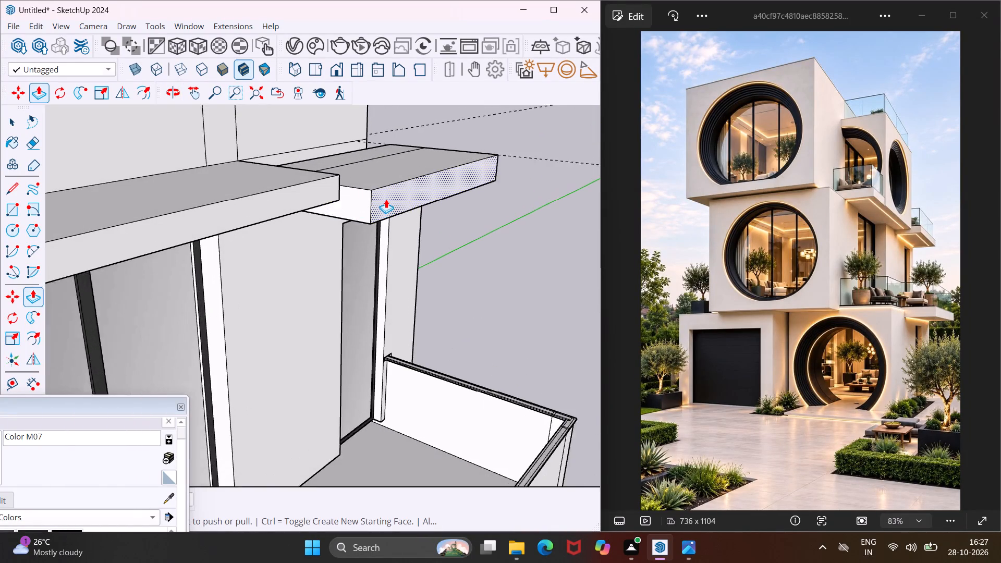
scroll(386, 199, "up", 1)
left_click(386, 199)
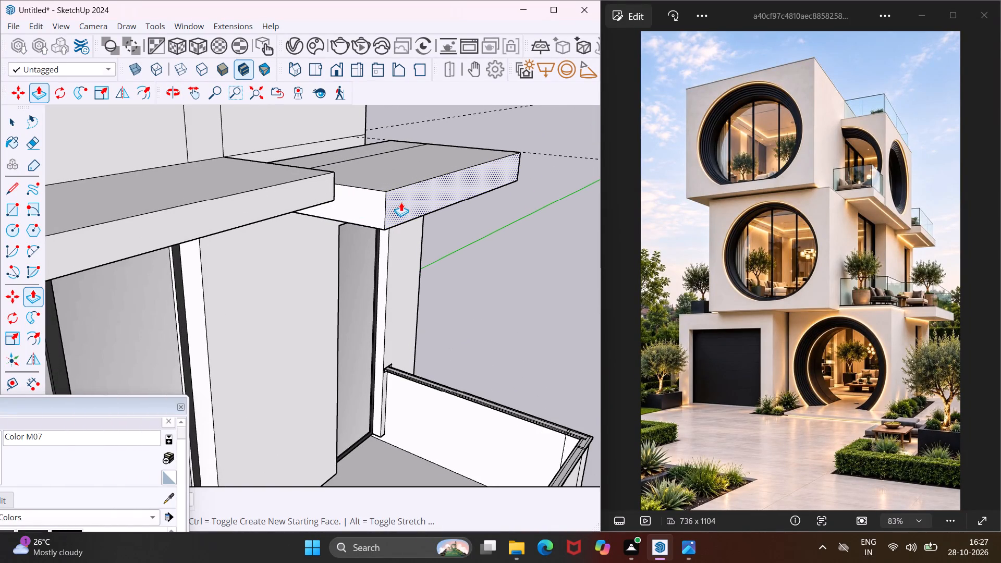
left_click(401, 202)
key("Escape")
key("space")
Offset the outer top face of the narrow-door canopy slightly inward to form a thin border.
middle_click_drag(387, 212, 242, 296)
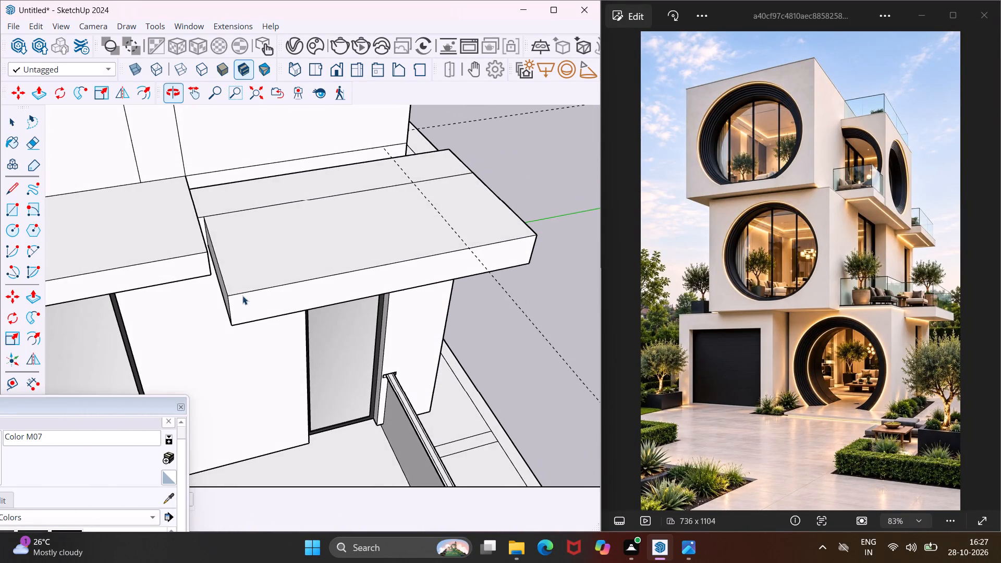
left_click(269, 270)
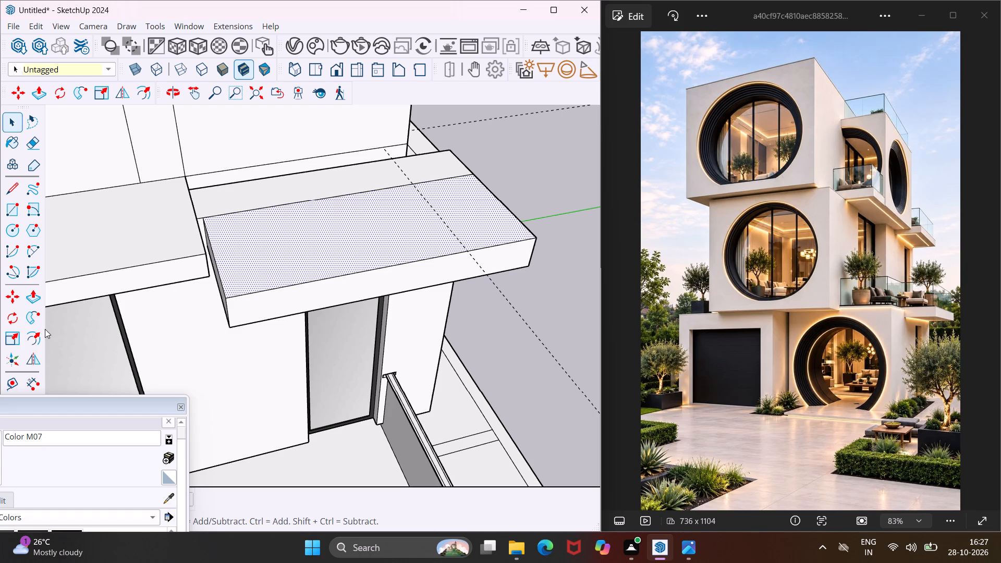
left_click(42, 331)
scroll(250, 278, "up", 3)
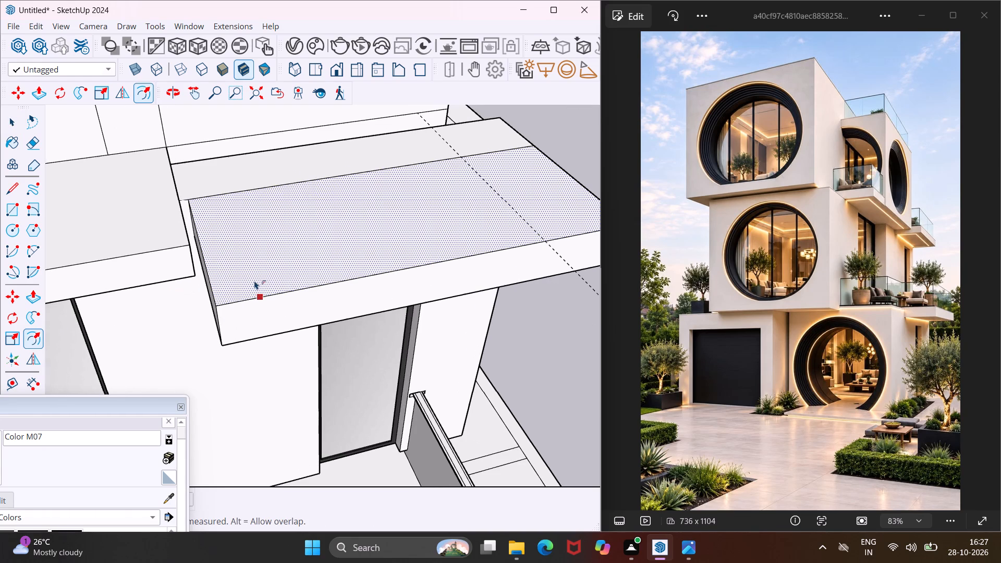
left_click(255, 280)
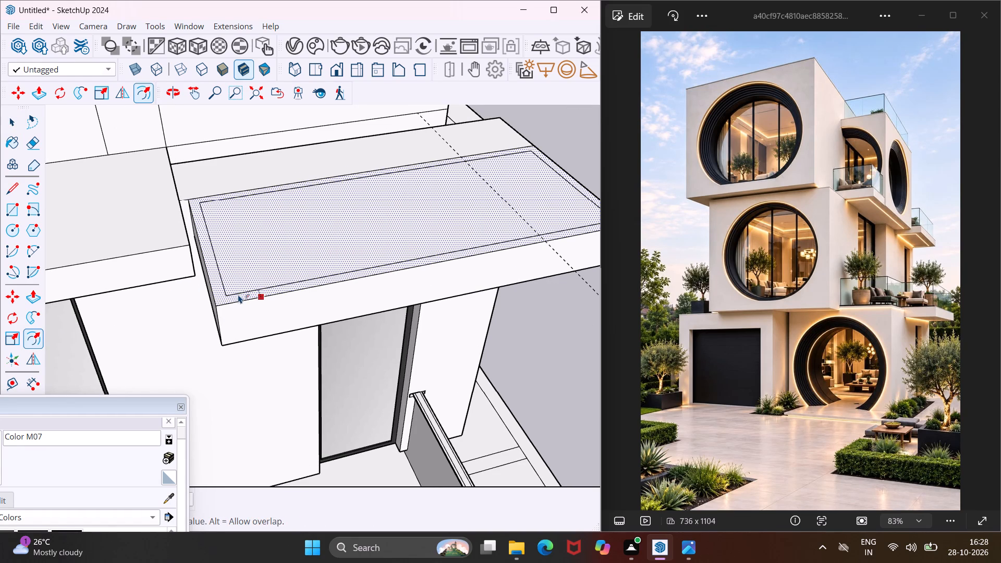
left_click(238, 295)
key("Escape")
key("space")
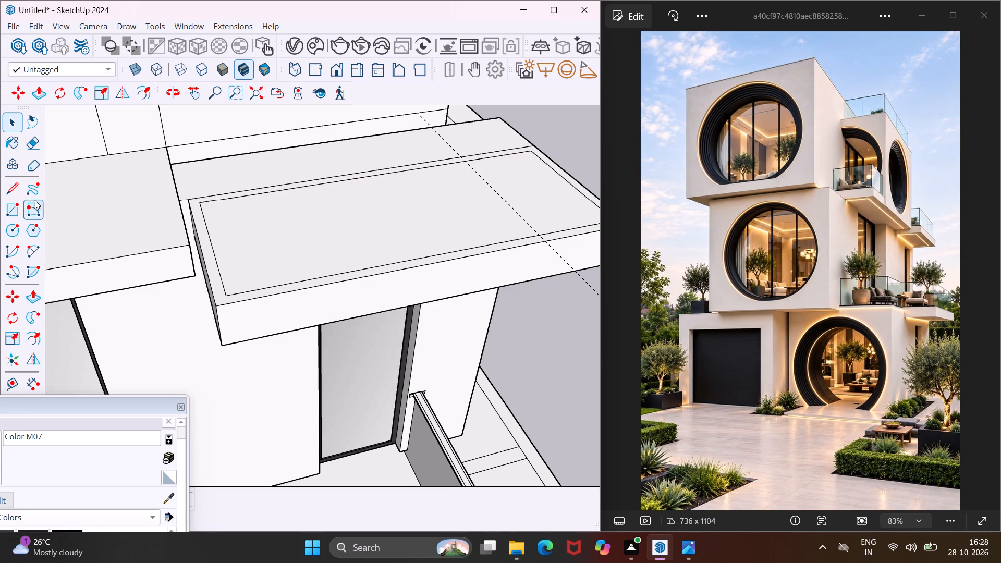
Draw short lines joining the border's inner corners to its house-side edge at both ends of the narrow-door canopy.
left_click(22, 190)
scroll(183, 203, "up", 5)
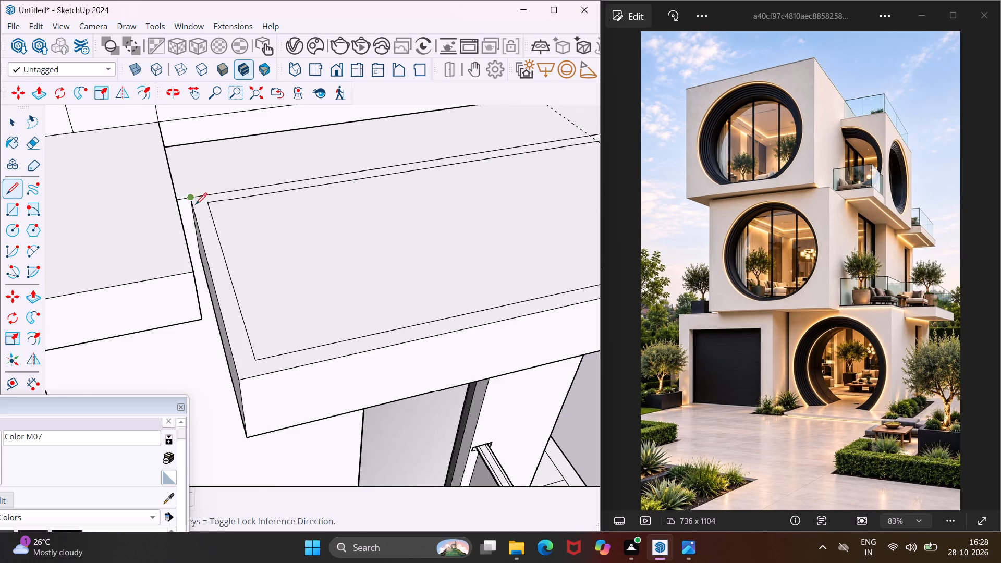
scroll(196, 204, "up", 2)
left_click(211, 203)
left_click(209, 195)
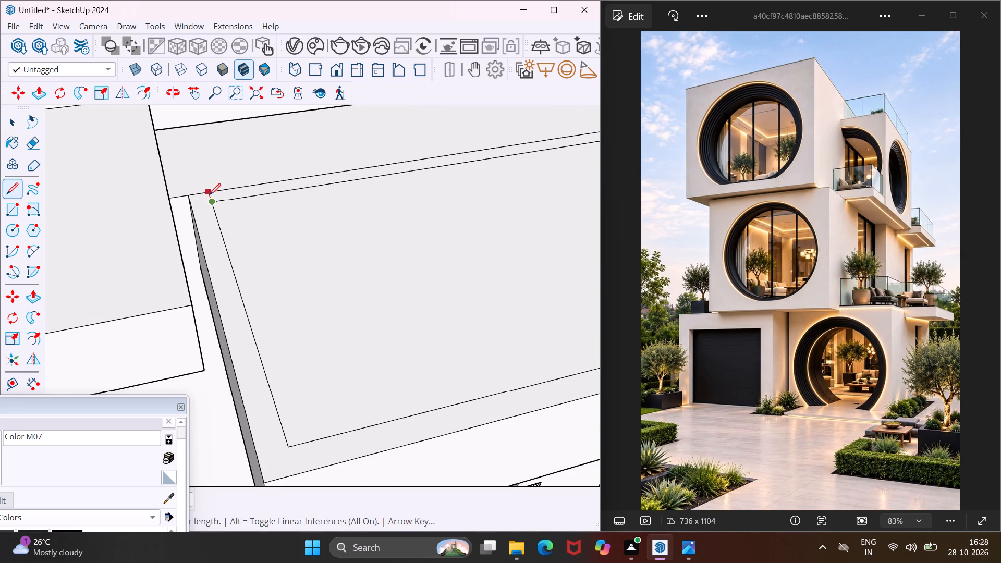
scroll(124, 212, "down", 10)
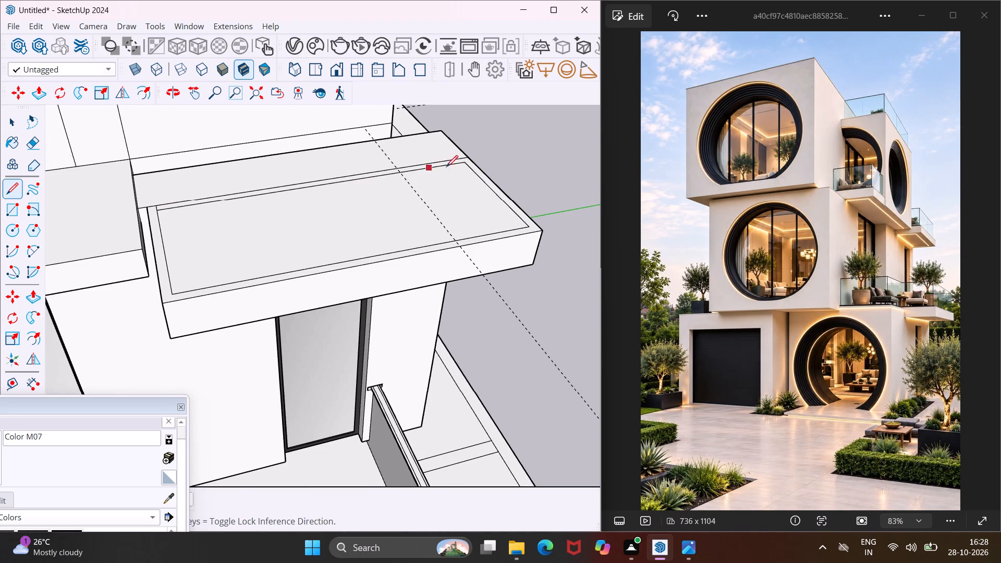
scroll(469, 156, "up", 11)
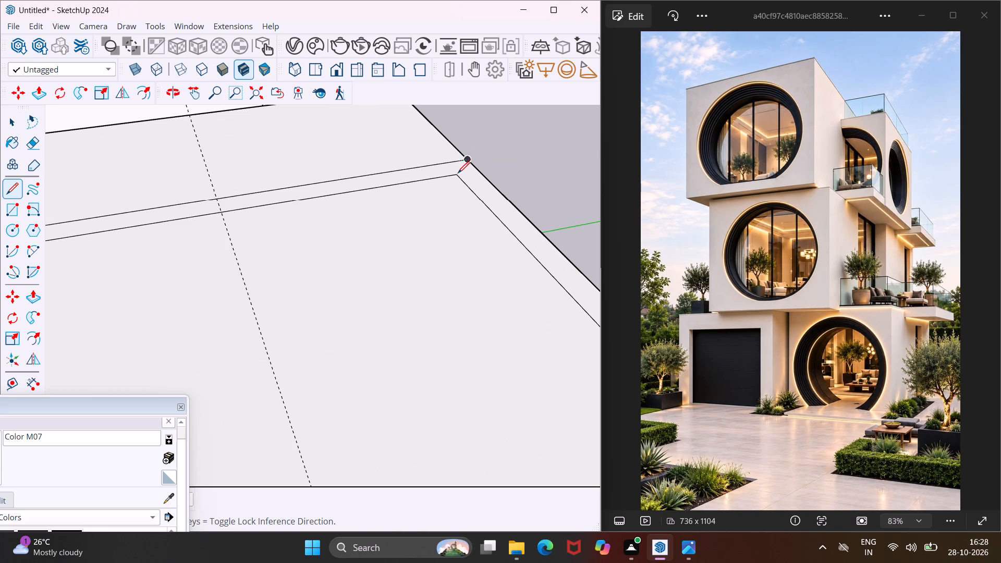
left_click(458, 173)
left_click(449, 164)
key("Escape")
key("space")
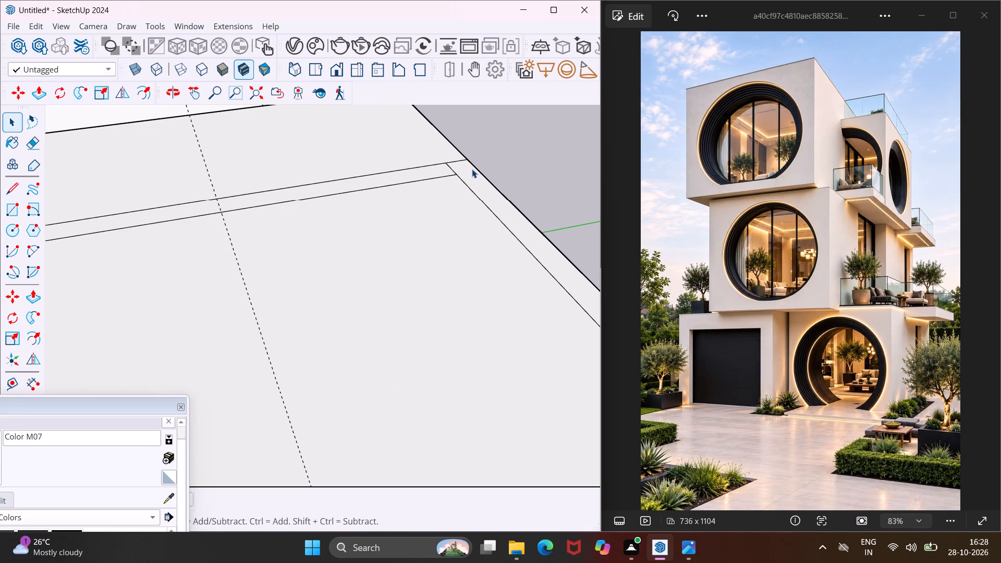
Push/Pull the thin U-shaped border on the narrow-door canopy up 3' to form a balcony parapet.
left_click(472, 169)
key("p")
left_click(474, 170)
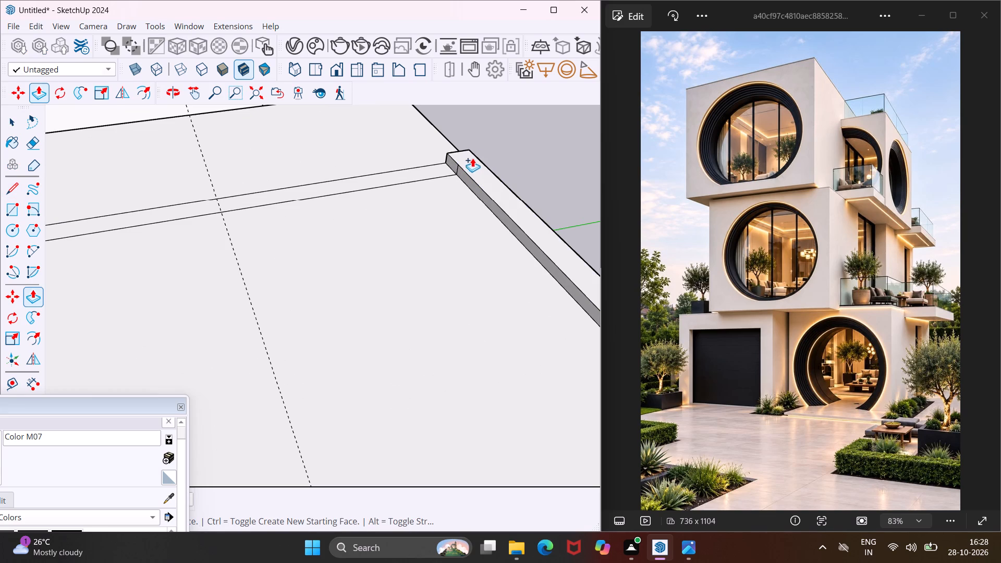
type("3'")
key("Return")
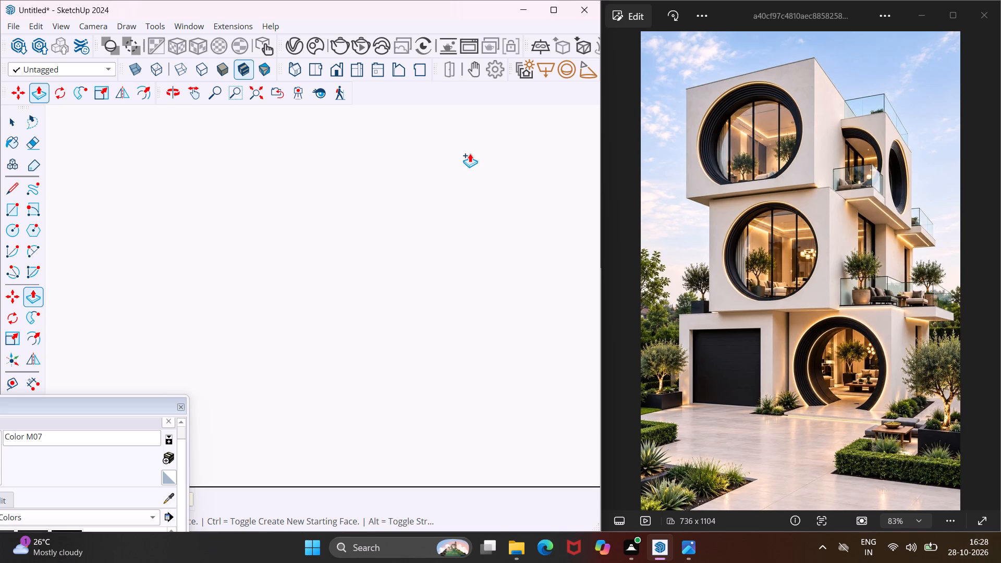
middle_click_drag(470, 153, 526, 220)
scroll(389, 182, "down", 12)
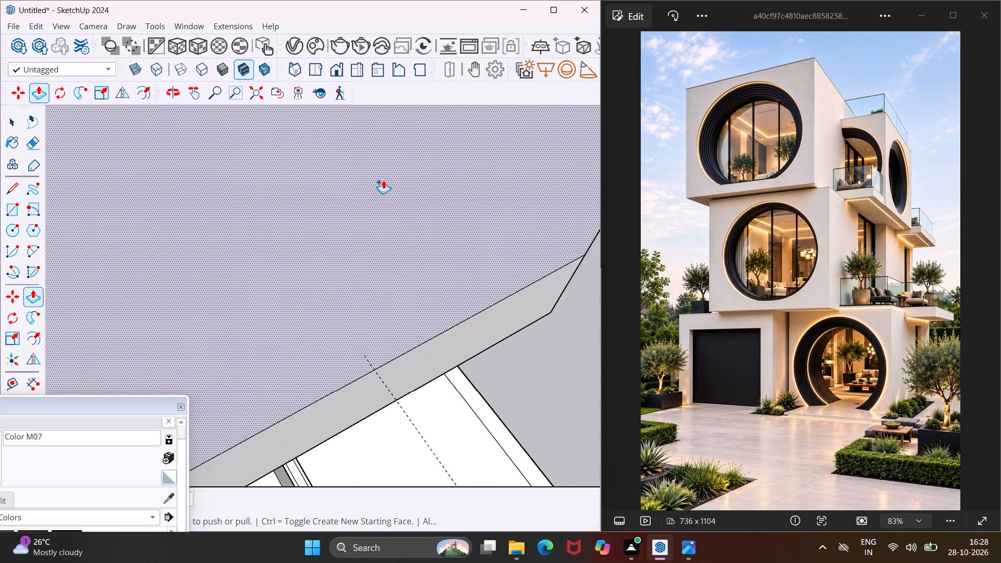
scroll(381, 180, "down", 14)
scroll(374, 179, "down", 12)
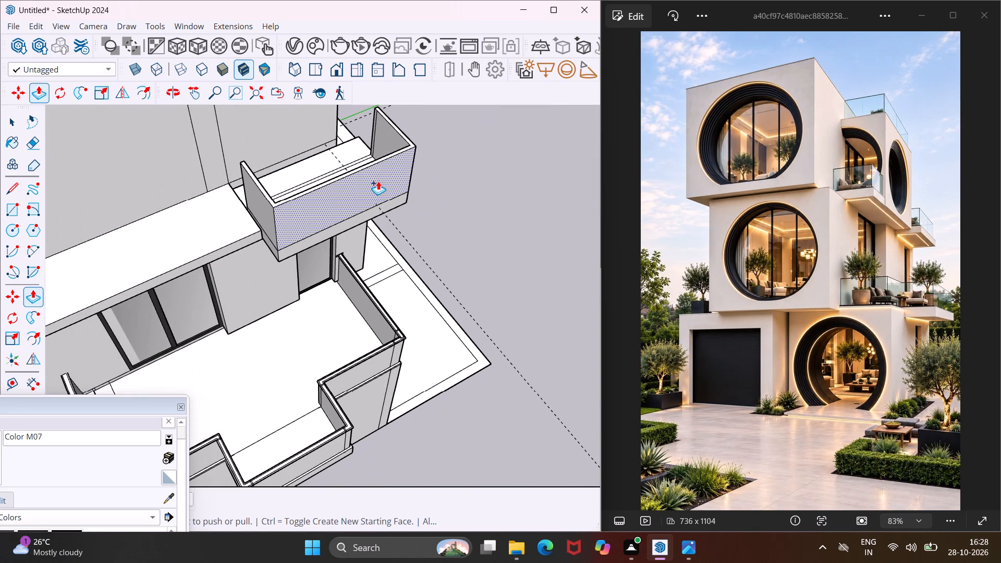
key("Escape")
key("space")
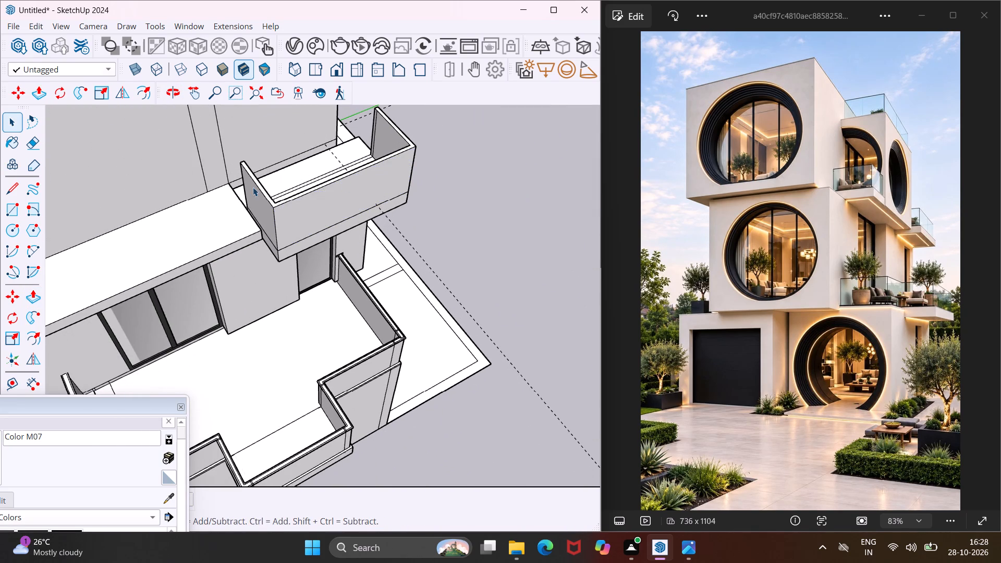
Offset the top face of the balcony parapet slightly outward to outline an overhanging rim.
scroll(266, 185, "up", 13)
left_click(312, 211)
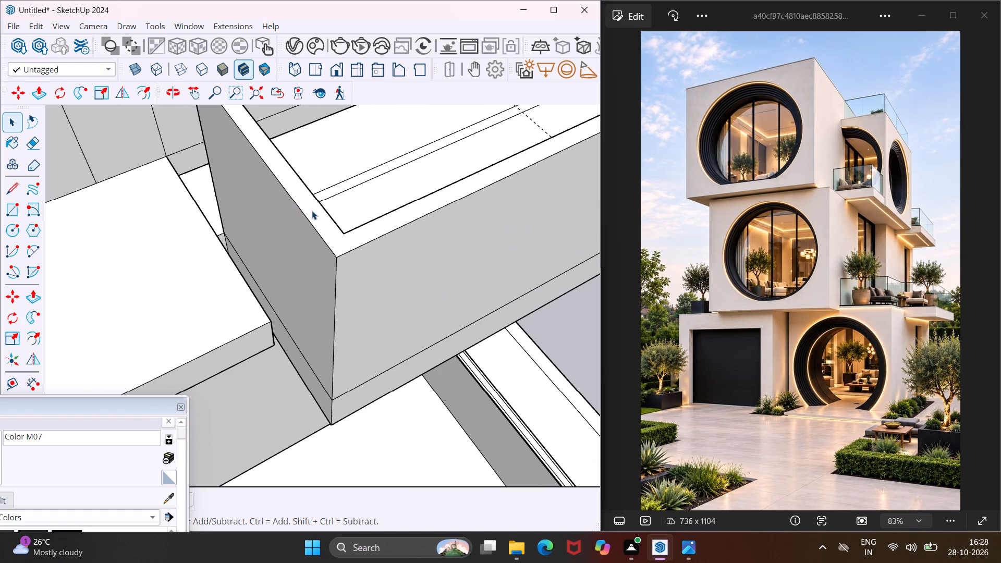
left_click(39, 338)
scroll(361, 235, "up", 4)
left_click(304, 239)
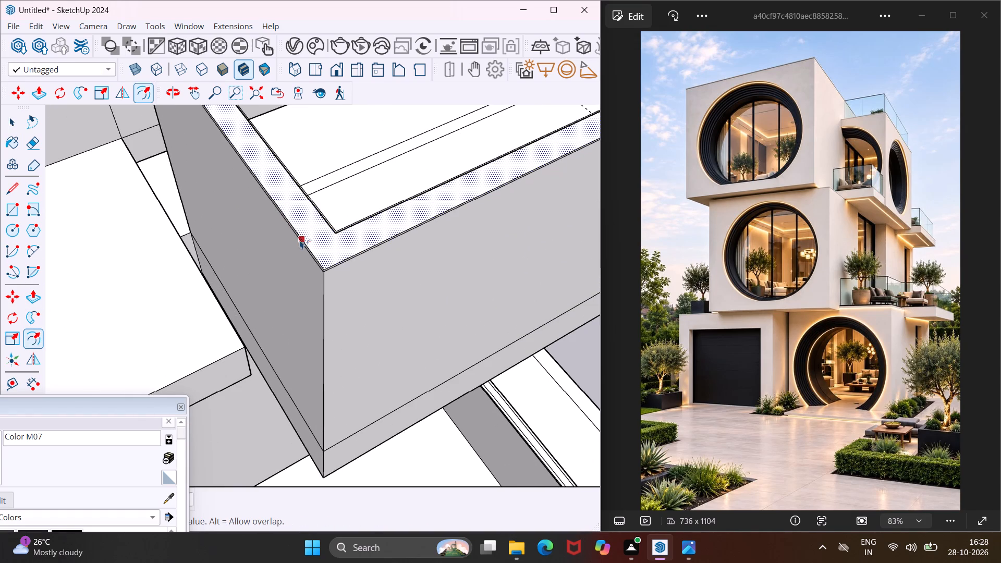
left_click(290, 242)
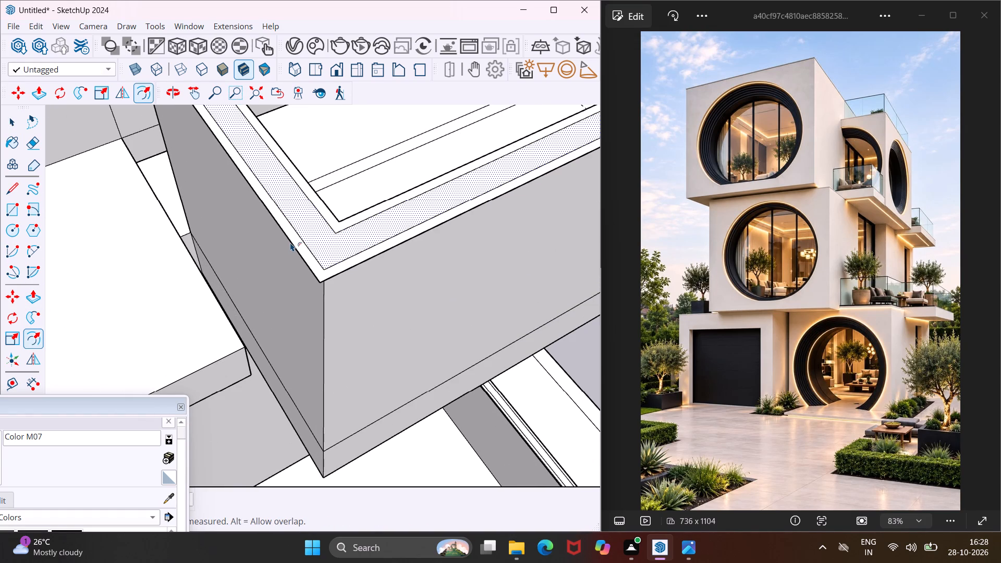
key("Escape")
key("space")
Push/Pull the parapet's top face and its overhanging rim slightly upward to the same height, forming a thin coping.
scroll(308, 235, "up", 3)
left_click(315, 232)
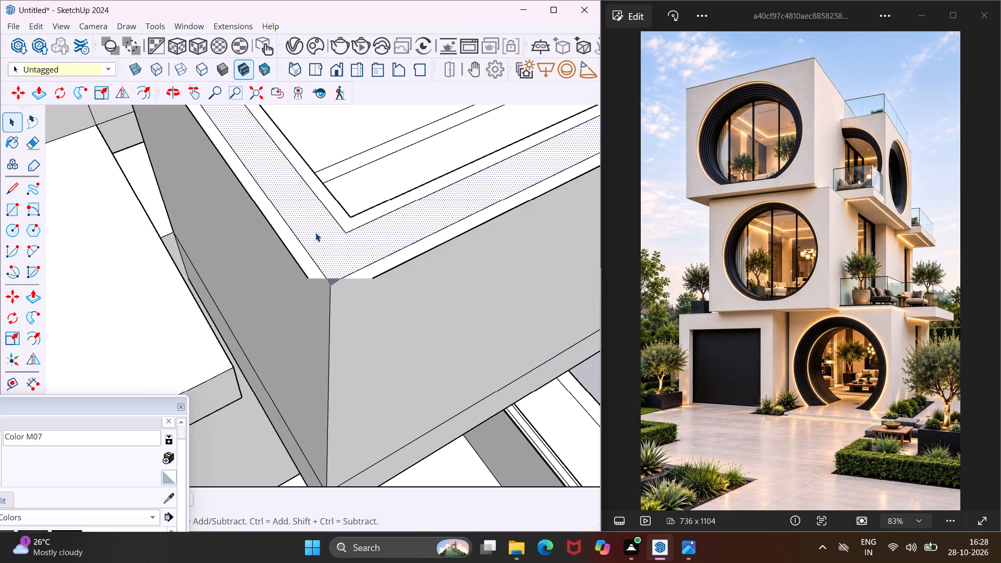
key("p")
left_click(315, 232)
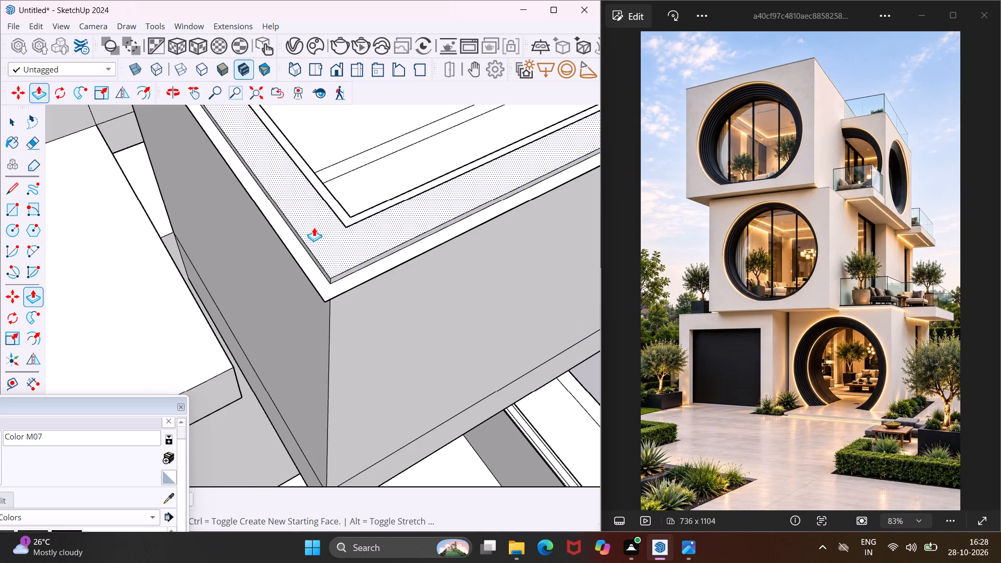
left_click(313, 224)
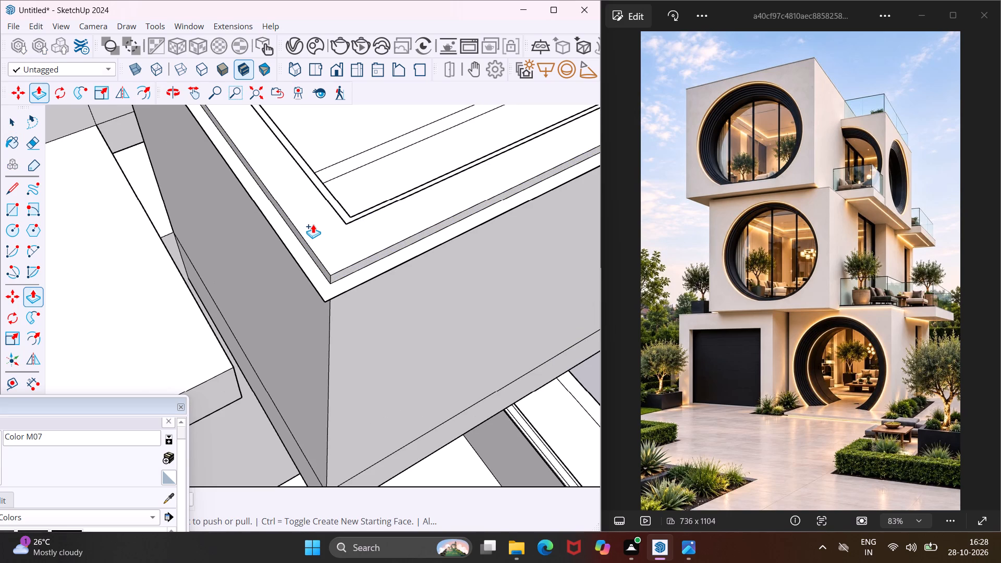
left_click(308, 268)
left_click(333, 251)
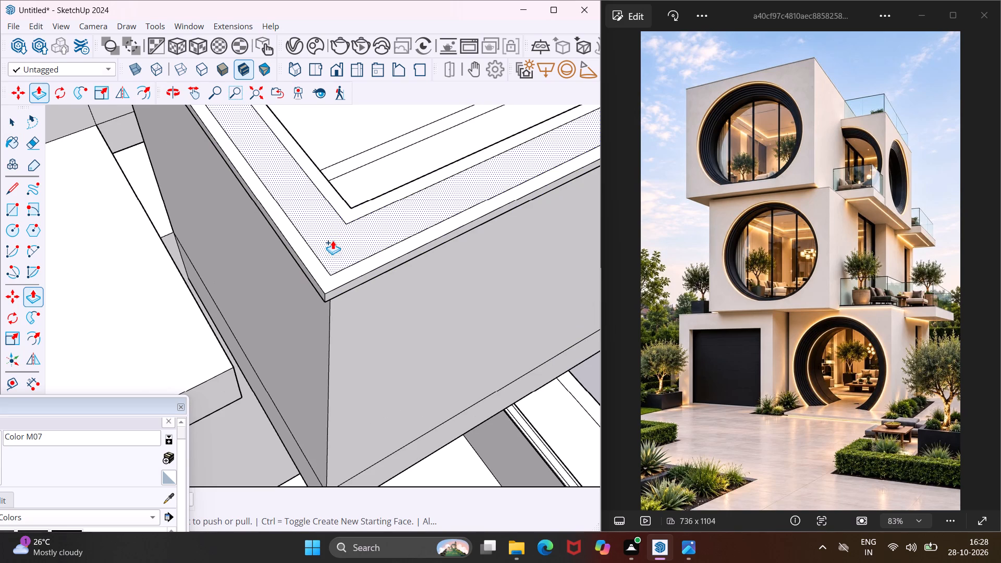
key("Escape")
key("space")
Inspect the capped balcony parapet, the terrace and the upper storey from several sides against the reference image.
scroll(320, 260, "up", 1)
middle_click_drag(320, 260, 347, 170)
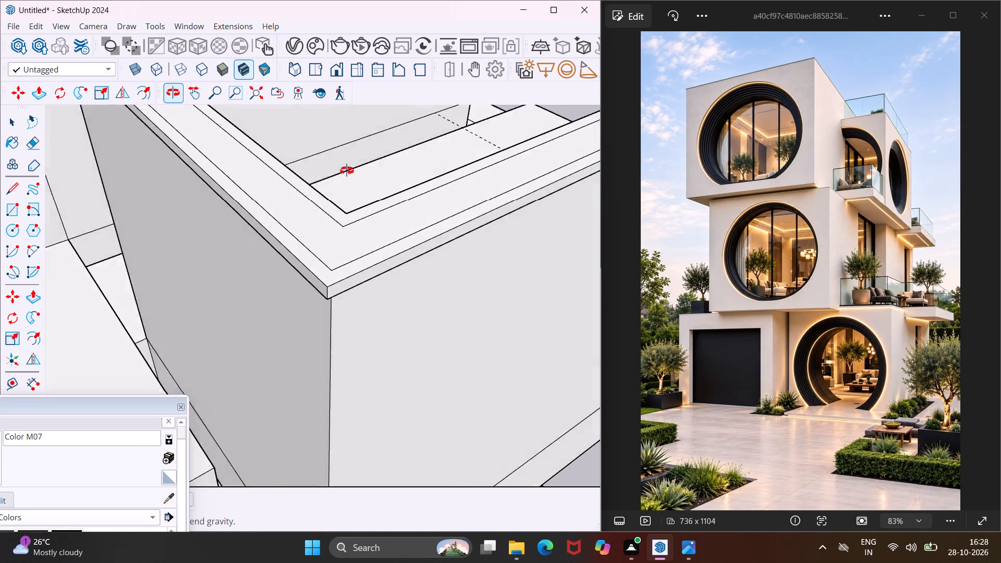
middle_click_drag(347, 170, 334, 287)
scroll(325, 235, "down", 3)
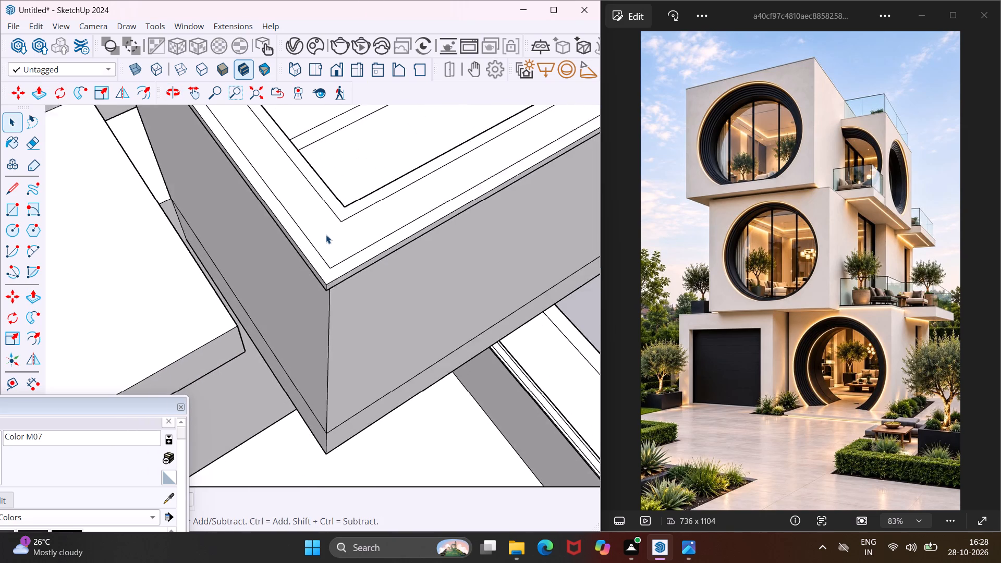
scroll(326, 235, "down", 17)
scroll(309, 221, "down", 11)
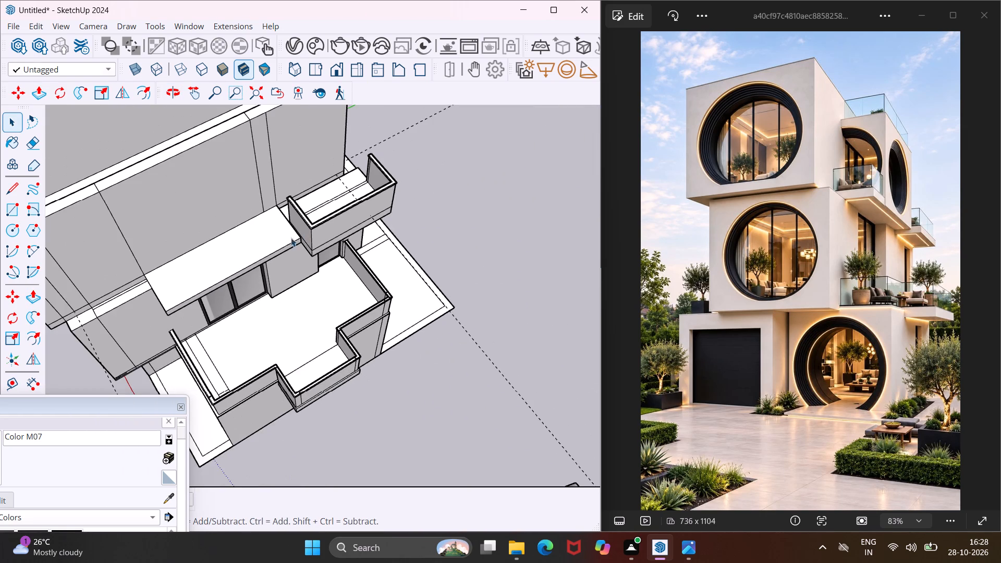
middle_click_drag(285, 239, 405, 195)
scroll(380, 211, "up", 1)
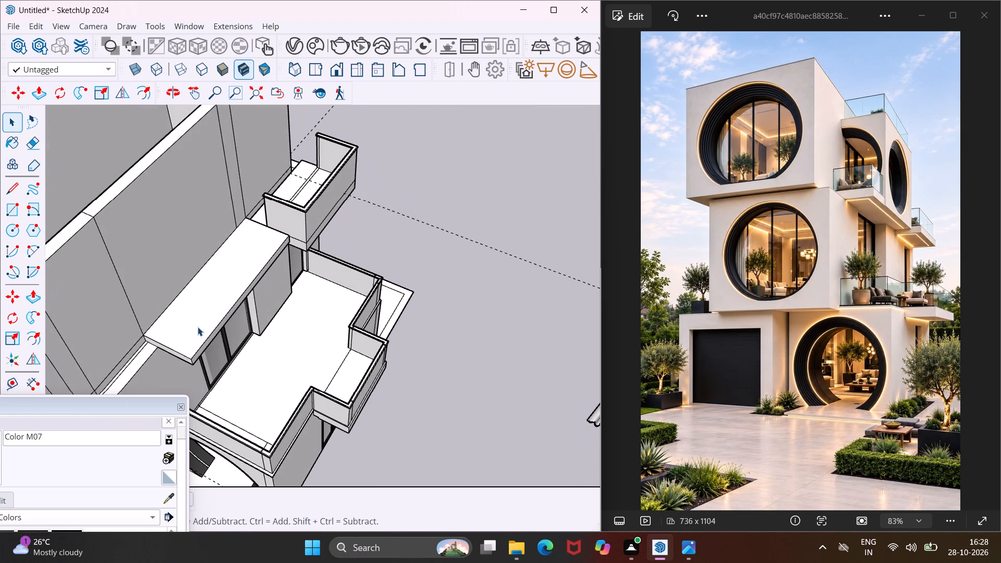
middle_click_drag(207, 340, 271, 175)
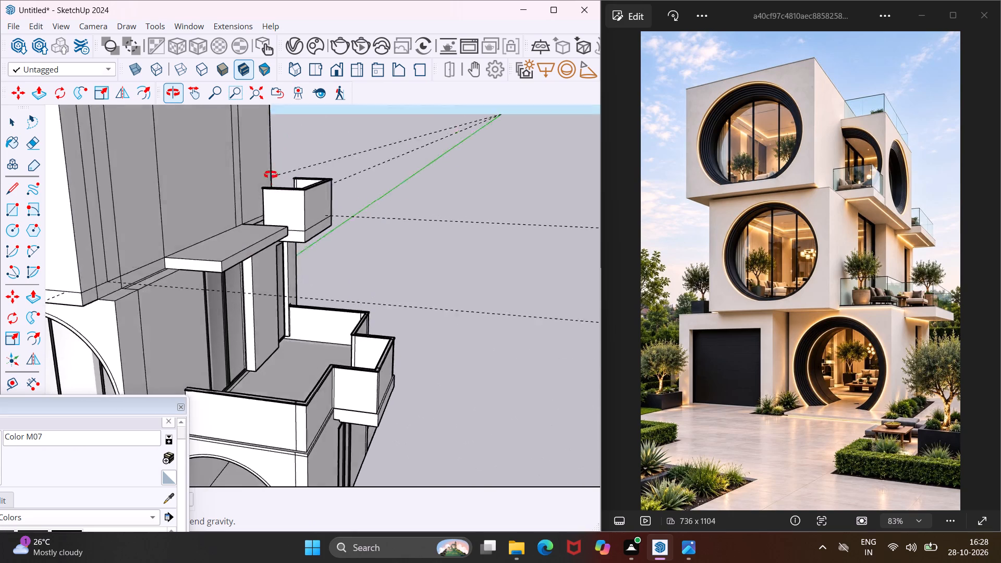
middle_click_drag(271, 175, 274, 142)
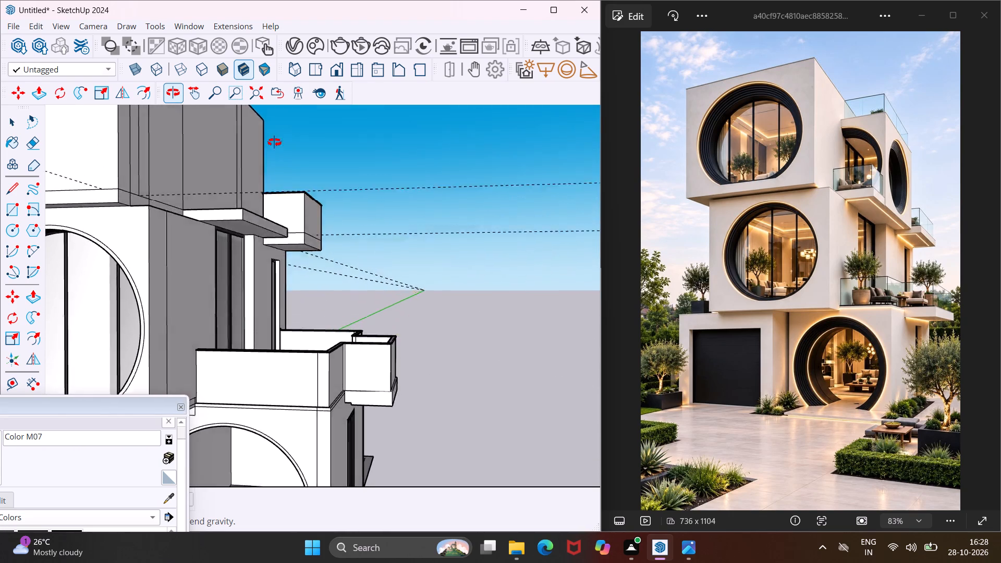
middle_click_drag(274, 142, 88, 281)
scroll(122, 284, "up", 4)
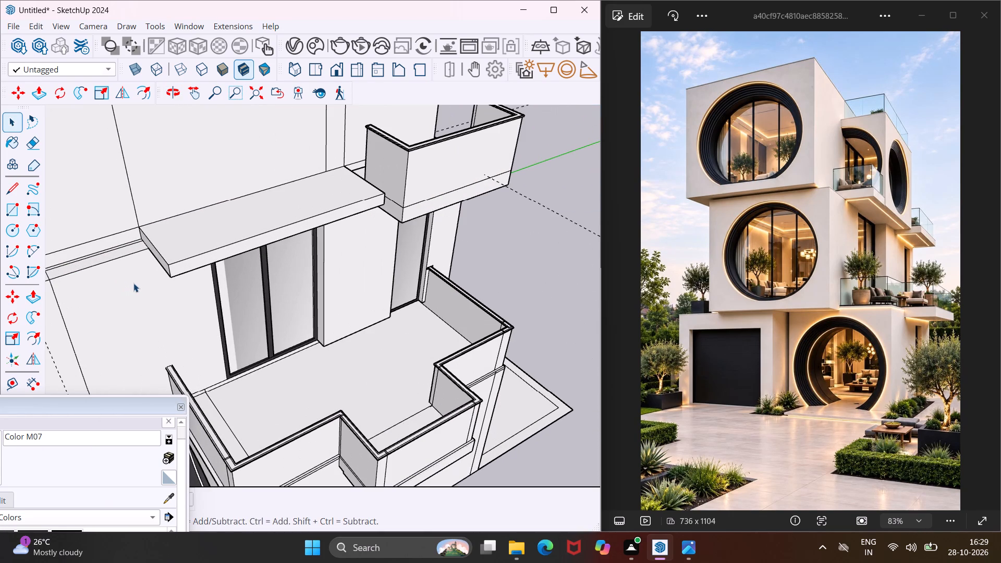
scroll(152, 256, "down", 5)
middle_click_drag(154, 256, 155, 256)
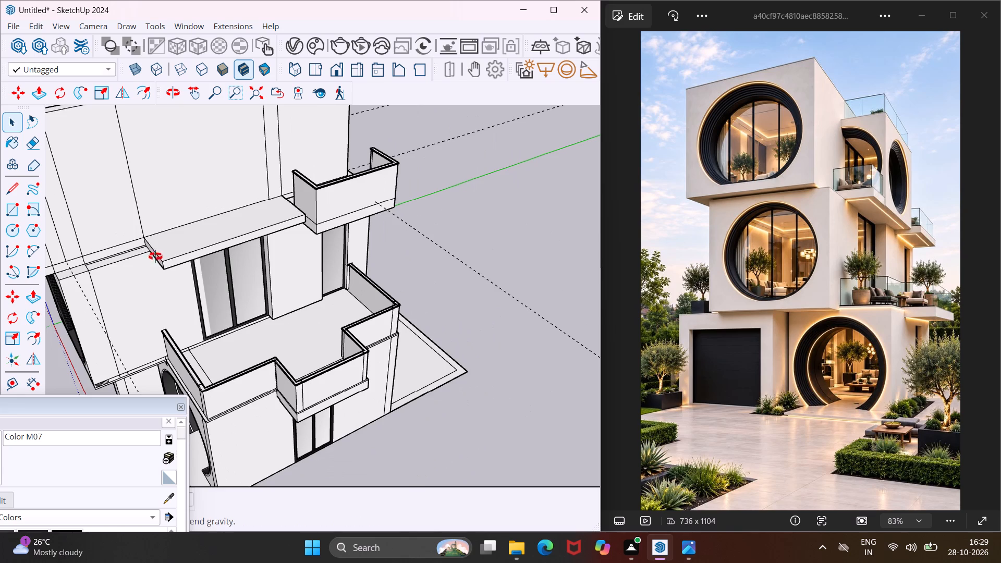
middle_click_drag(155, 256, 74, 261)
scroll(144, 248, "down", 5)
middle_click_drag(113, 259, 320, 189)
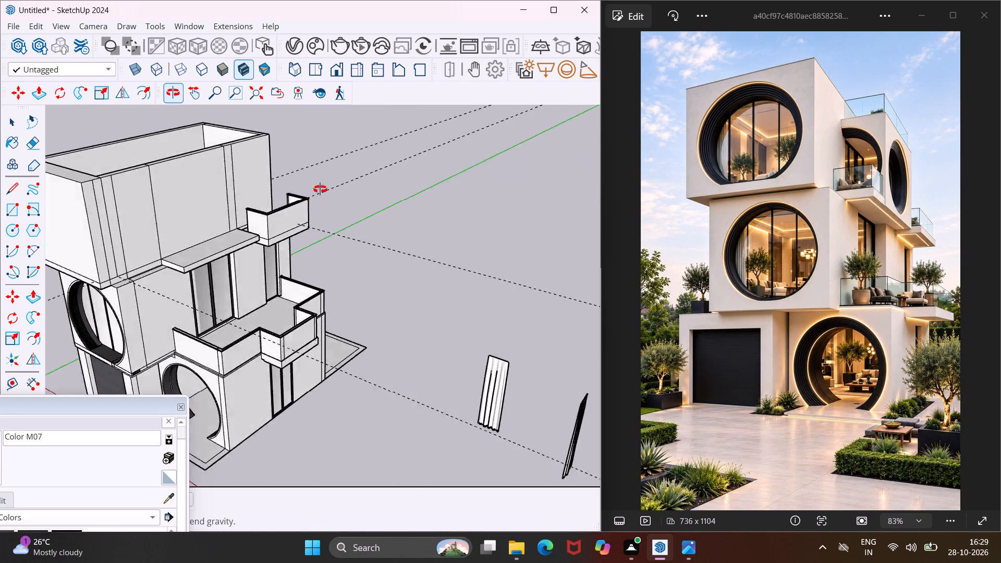
middle_click_drag(320, 189, 459, 180)
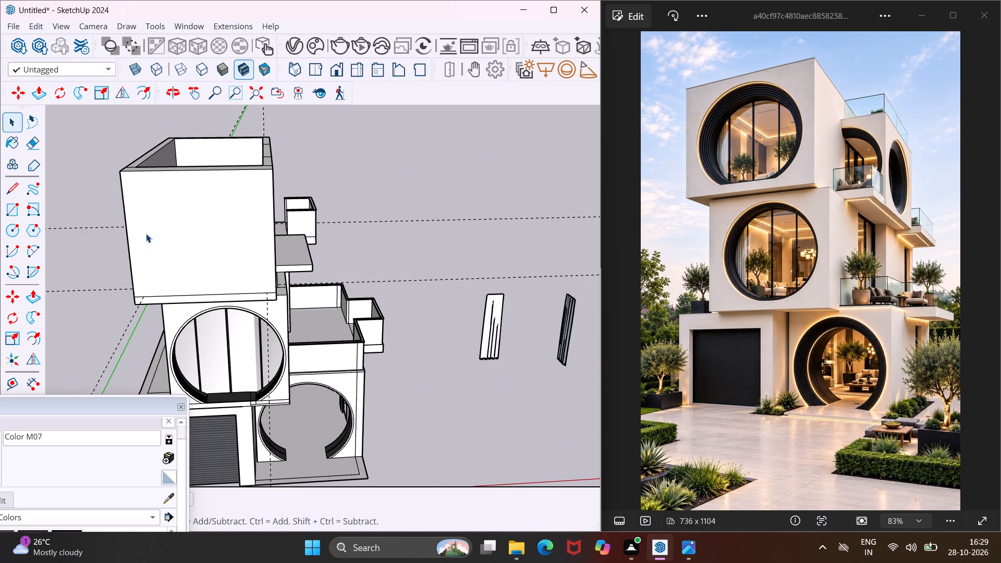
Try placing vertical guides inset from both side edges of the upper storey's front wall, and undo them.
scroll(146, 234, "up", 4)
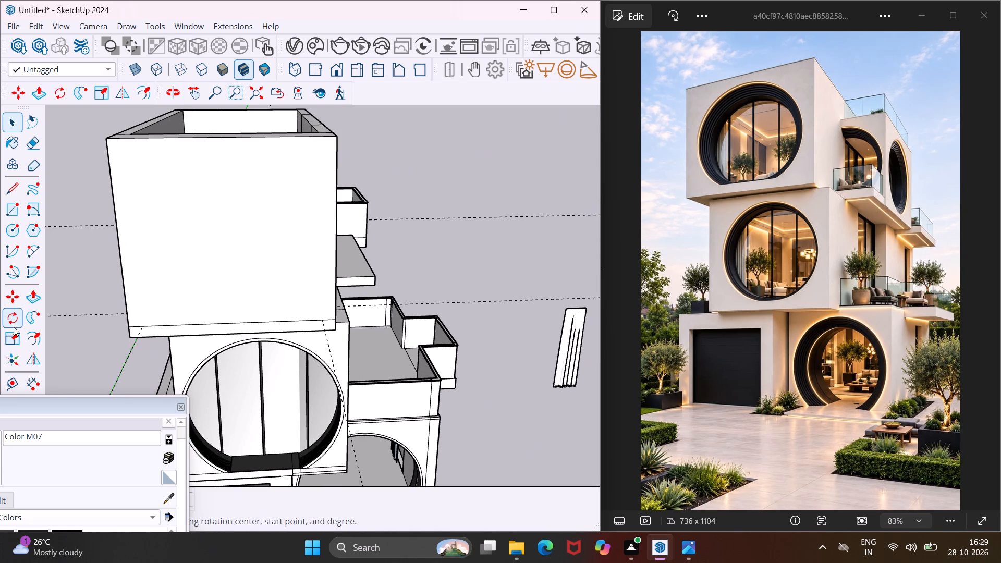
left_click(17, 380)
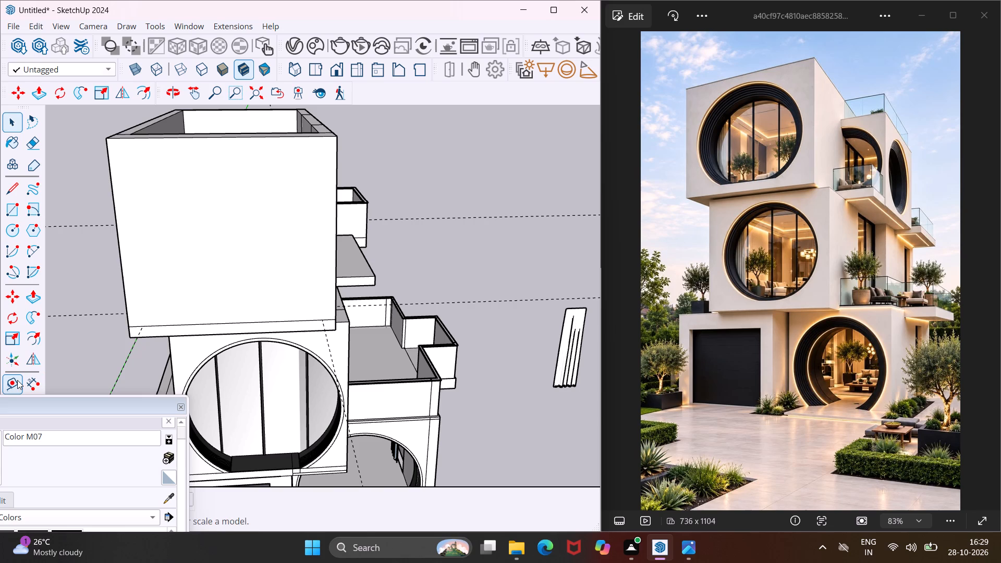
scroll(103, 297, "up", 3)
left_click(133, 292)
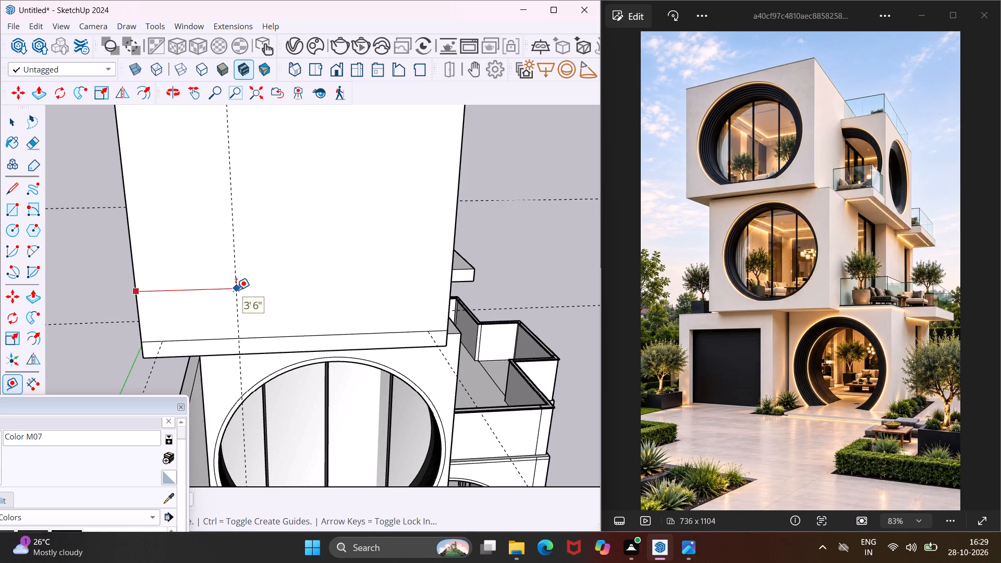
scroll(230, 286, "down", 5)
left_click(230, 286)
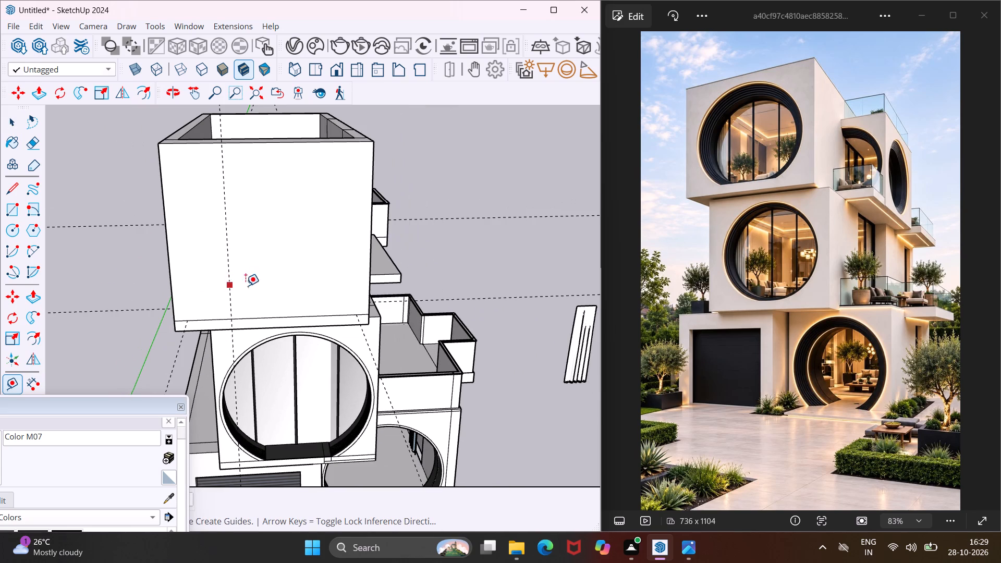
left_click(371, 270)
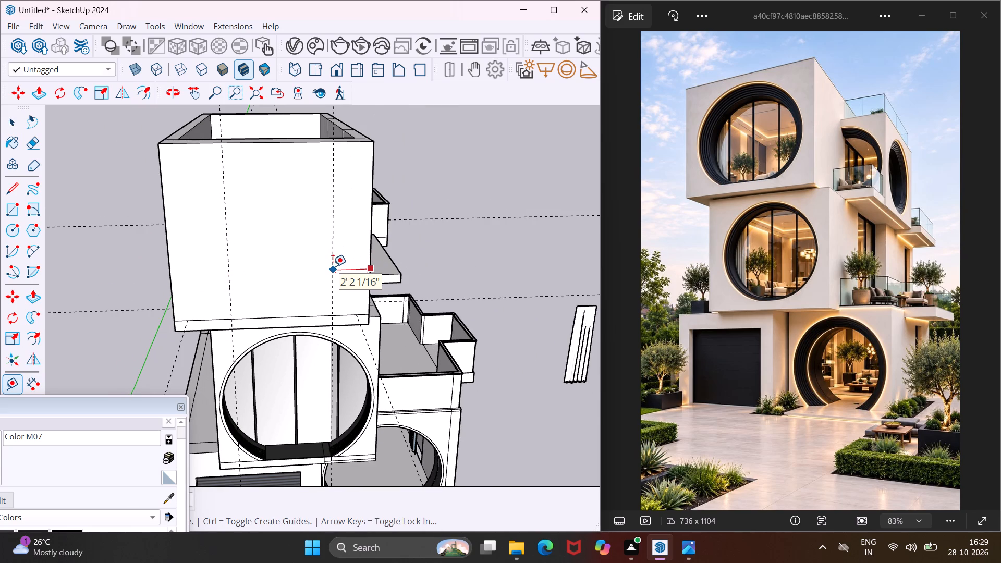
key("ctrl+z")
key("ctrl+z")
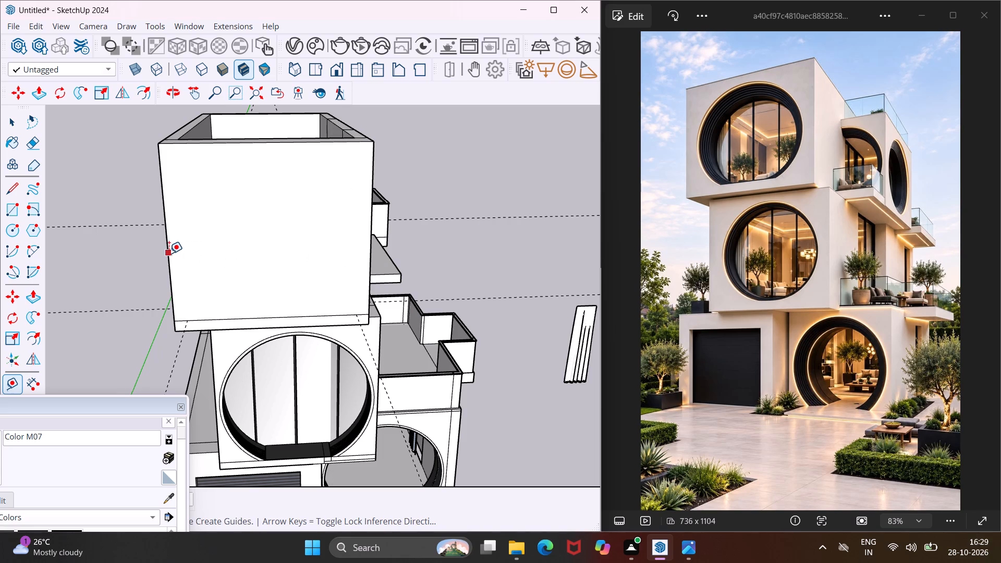
Place a vertical guide 3' in from the left edge of the upper storey's front wall.
left_click(169, 253)
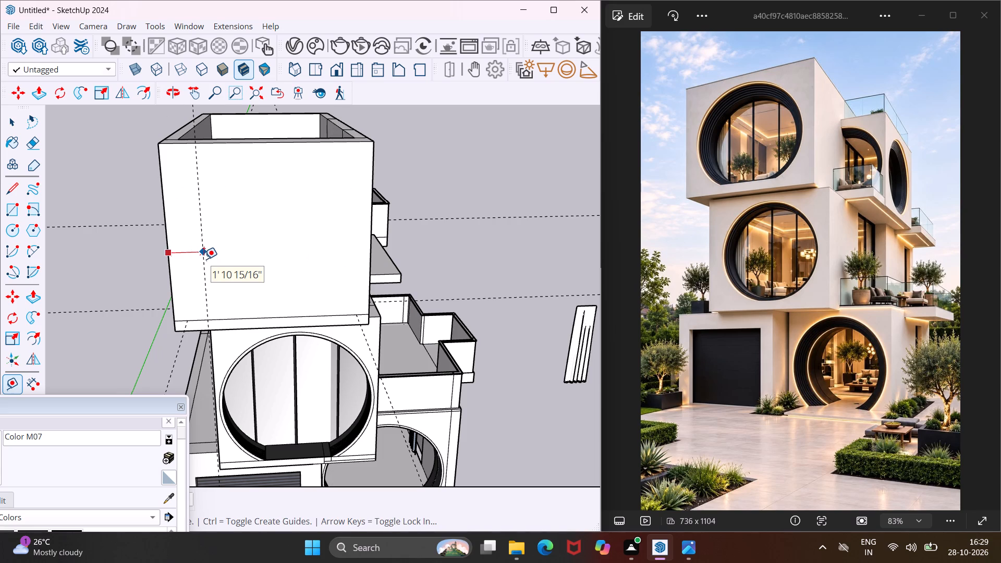
type("3'")
key("Return")
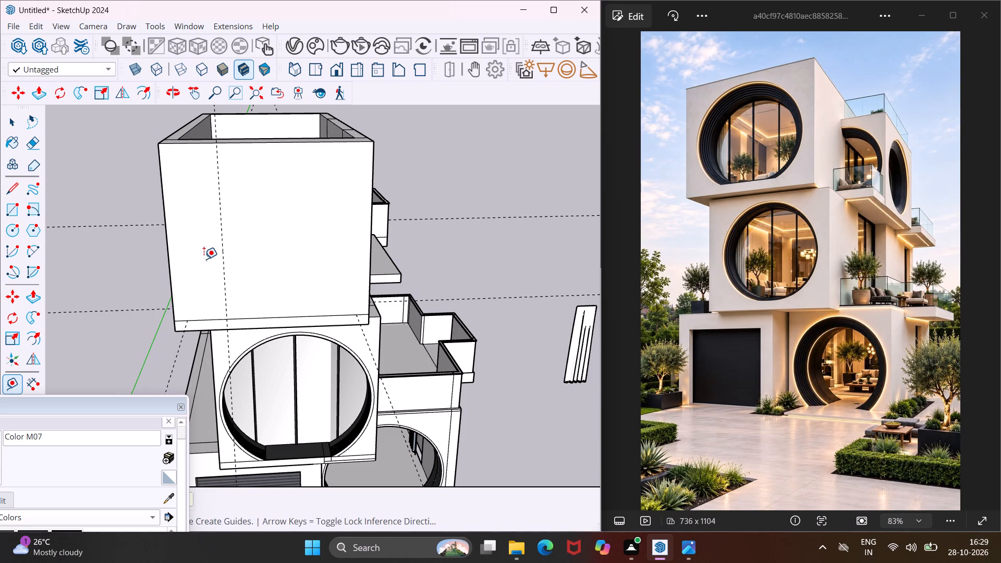
Place a vertical guide 3' in from the right edge of the upper storey's front wall.
left_click(370, 252)
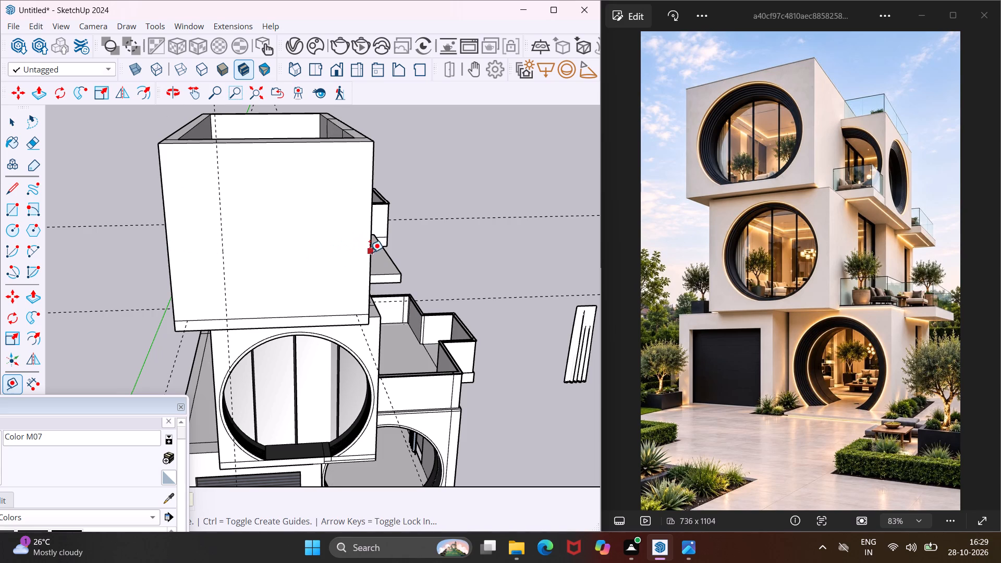
type("3'")
key("Return")
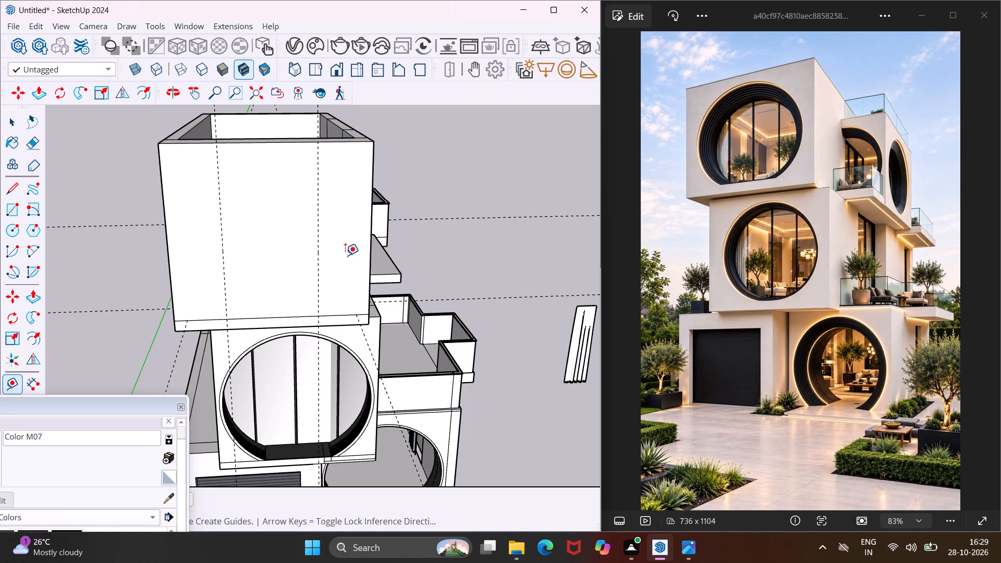
Add a vertical guide 6" inward from each of the two 3' guides on the upper storey's front wall.
left_click(227, 259)
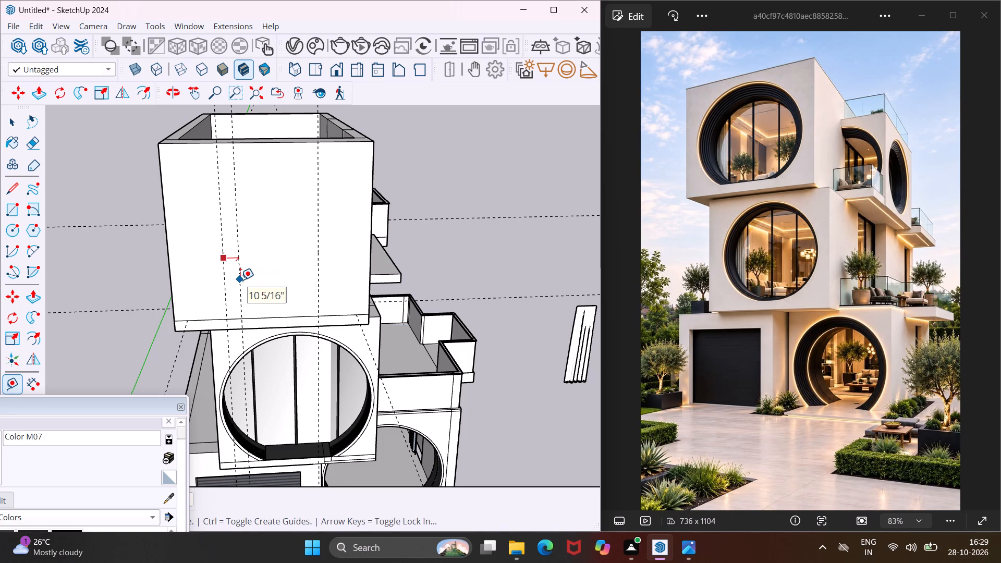
key("6")
key("shift+quotedbl")
key("Return")
scroll(240, 280, "up", 2)
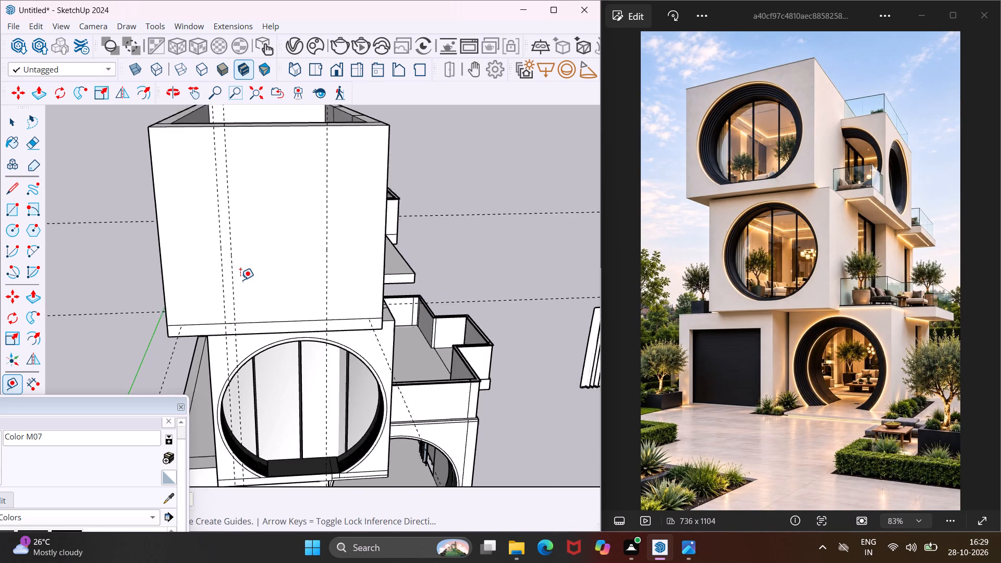
scroll(240, 280, "up", 3)
left_click(367, 294)
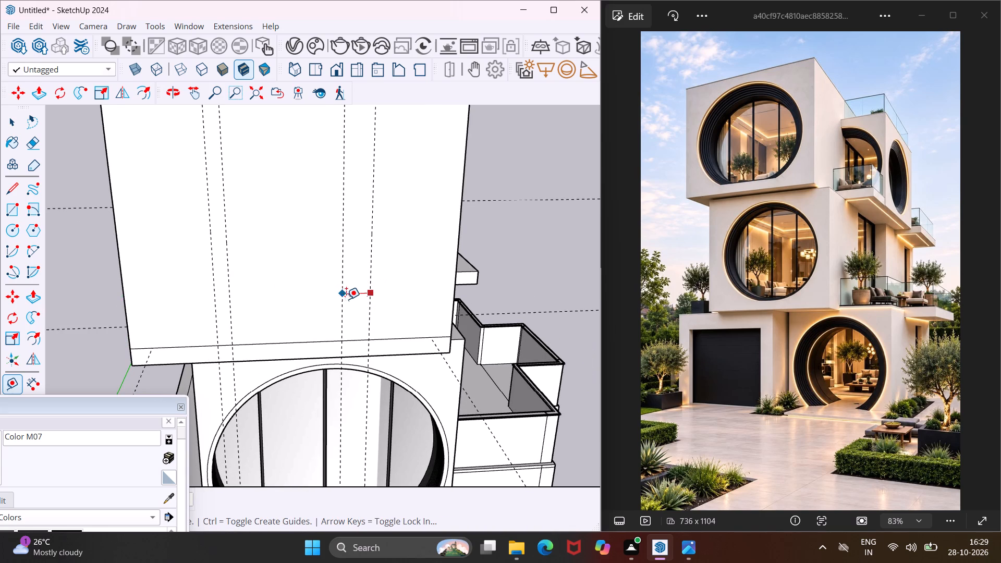
key("6")
key("shift+quotedbl")
key("Return")
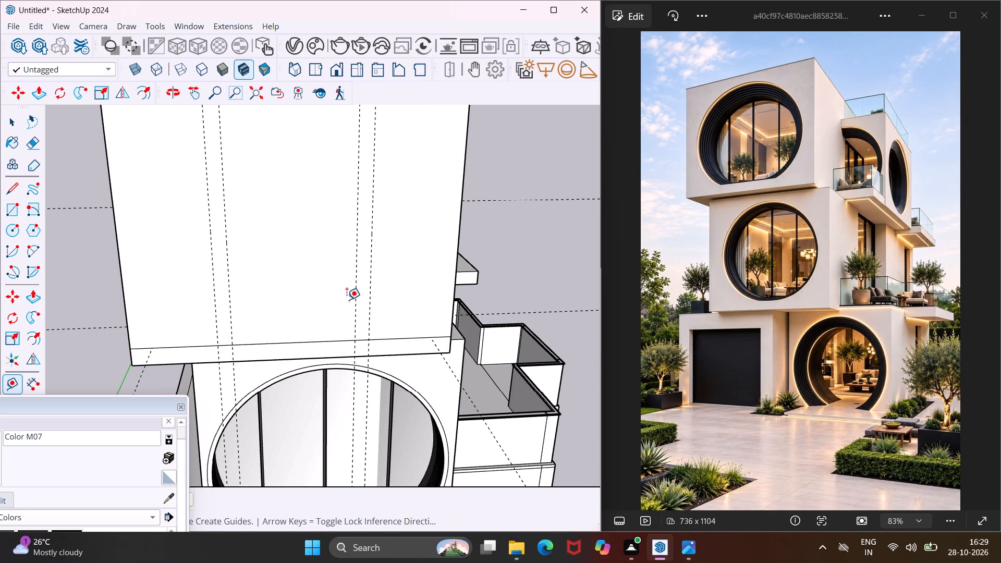
Draw a near-full-circle arc with a radius of about 4' 11" between the inner guides on the front wall's lower line.
scroll(347, 300, "down", 5)
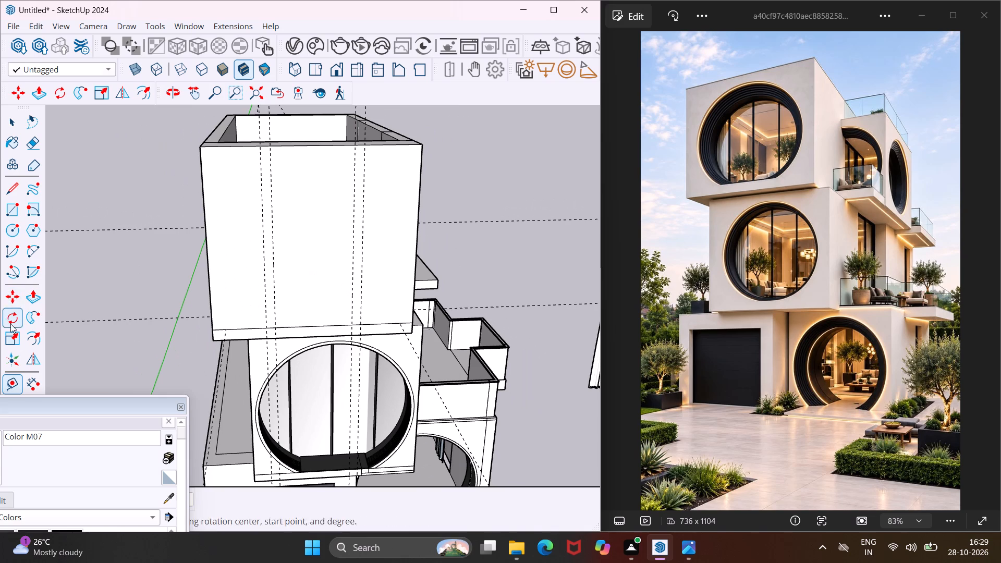
left_click(27, 258)
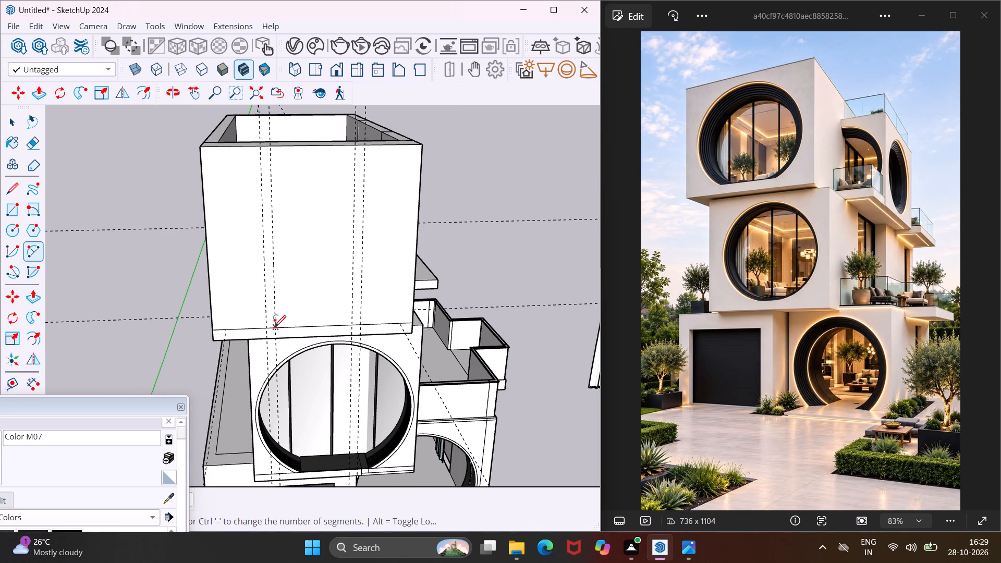
left_click(276, 327)
left_click(351, 326)
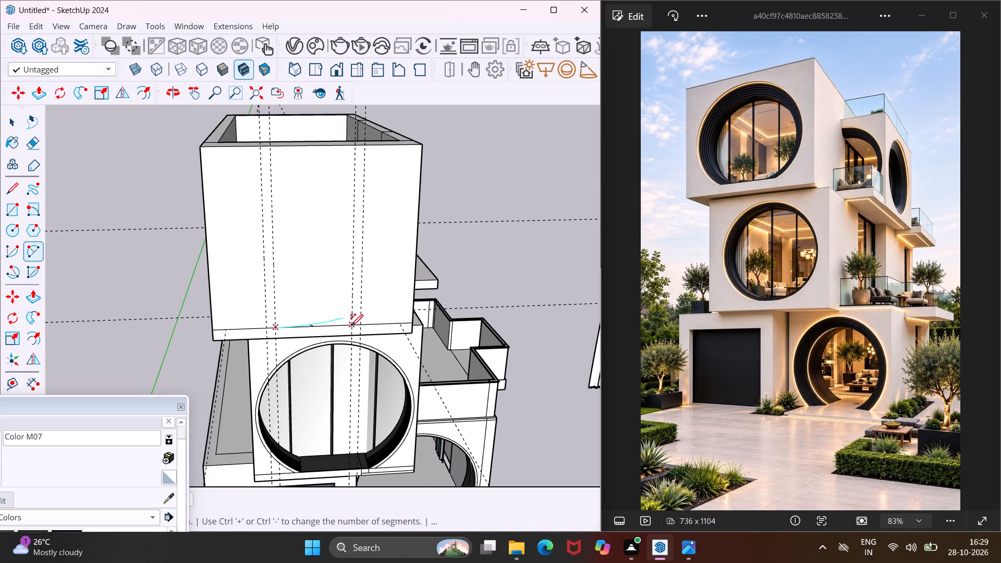
left_click(360, 157)
key("Escape")
key("space")
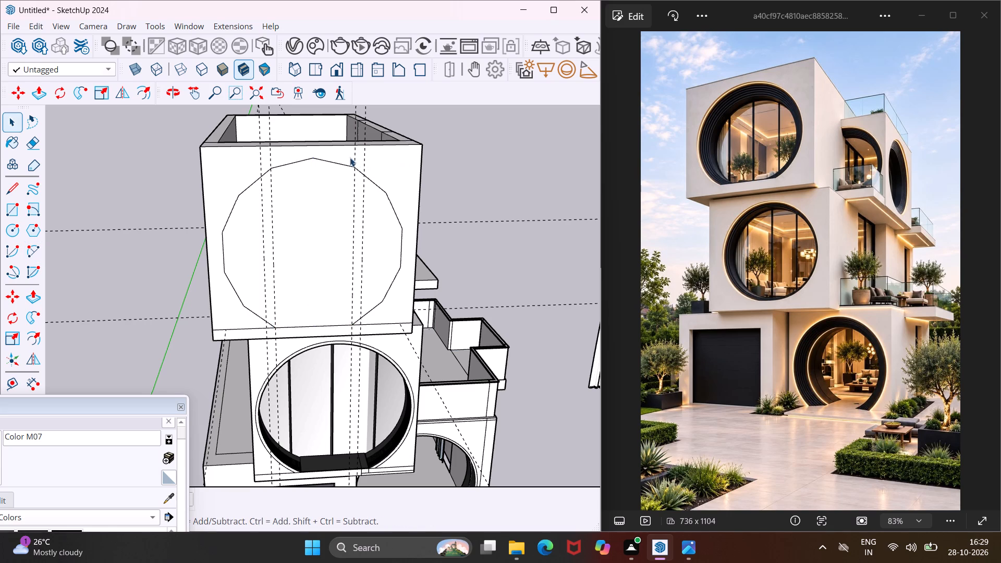
Set the arc's segment count to 100.
scroll(344, 157, "up", 3)
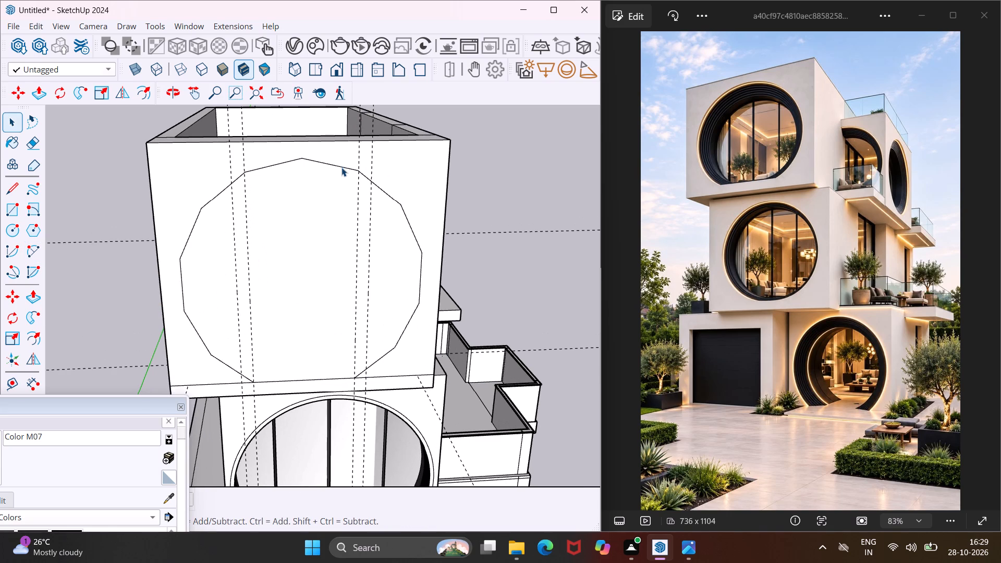
left_click(341, 167)
right_click(341, 167)
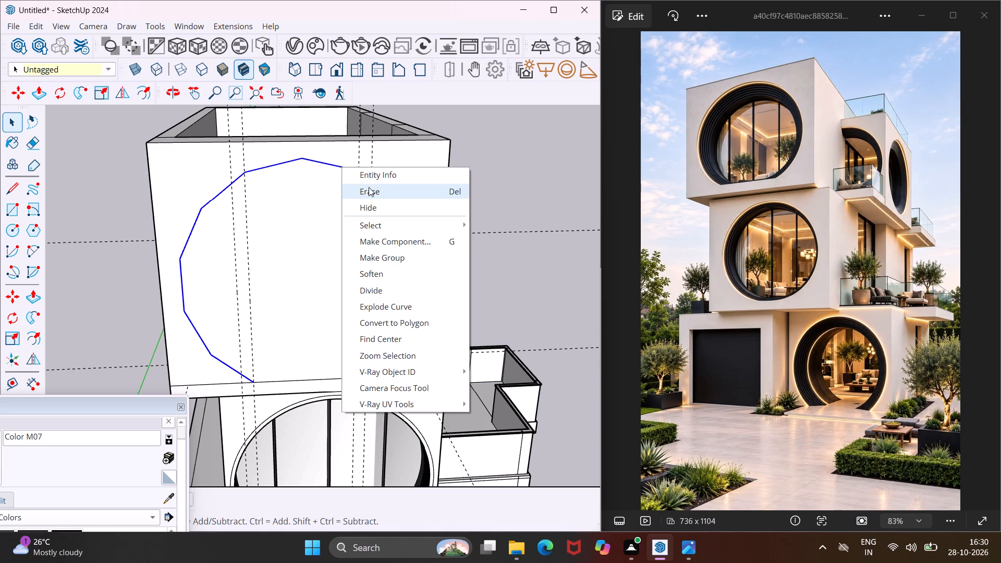
left_click(367, 181)
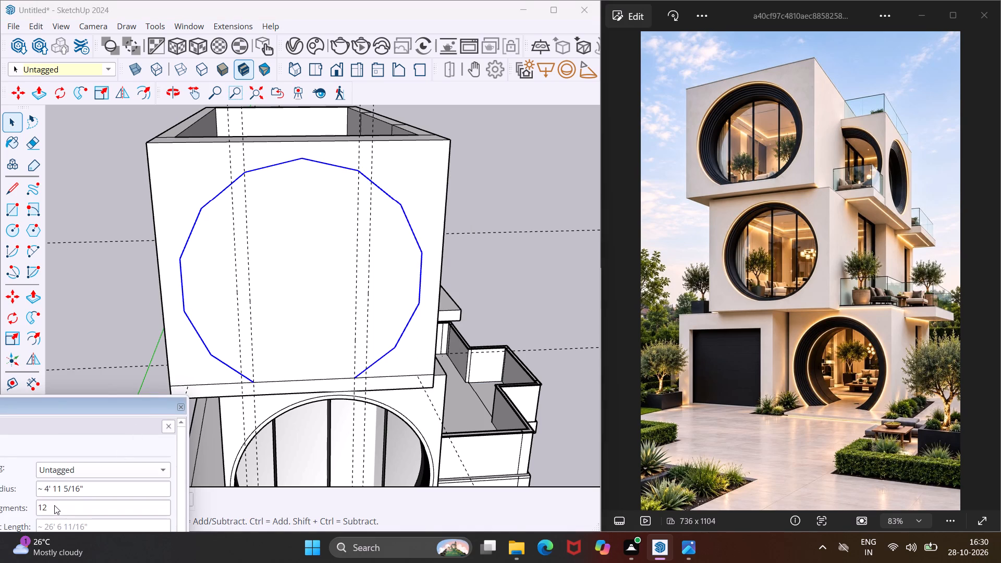
left_click(54, 506)
key("BackSpace")
key("BackSpace")
type("100")
key("Return")
Copy the circular window face from the upper storey's front wall to empty space beside the building.
scroll(227, 254, "down", 4)
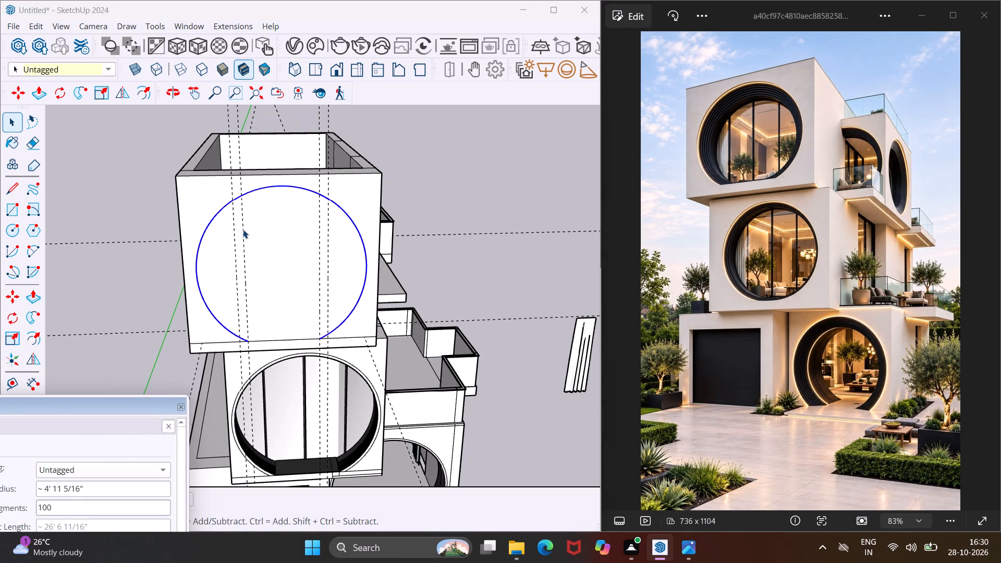
left_click(262, 247)
key("m")
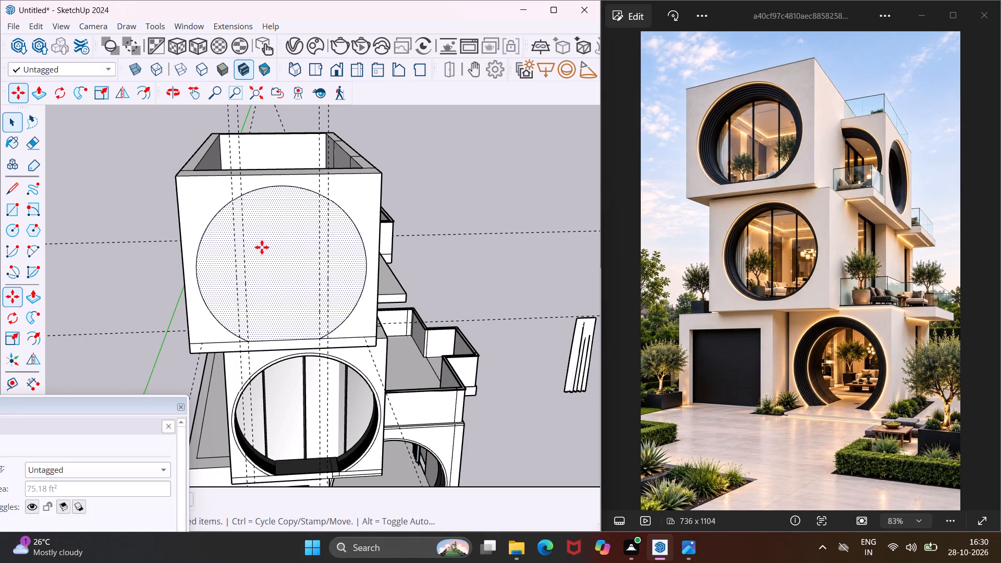
left_click(262, 247)
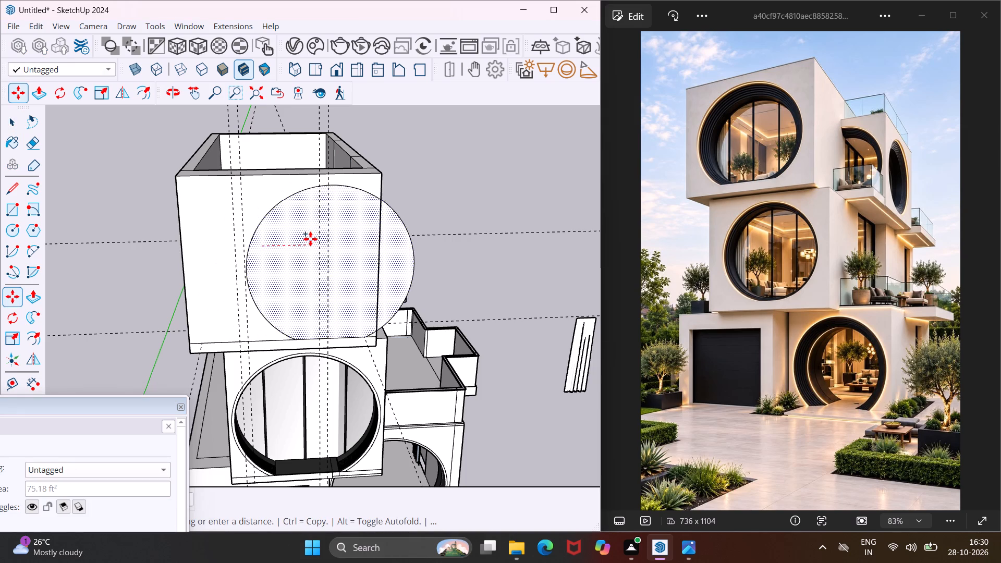
scroll(309, 239, "down", 10)
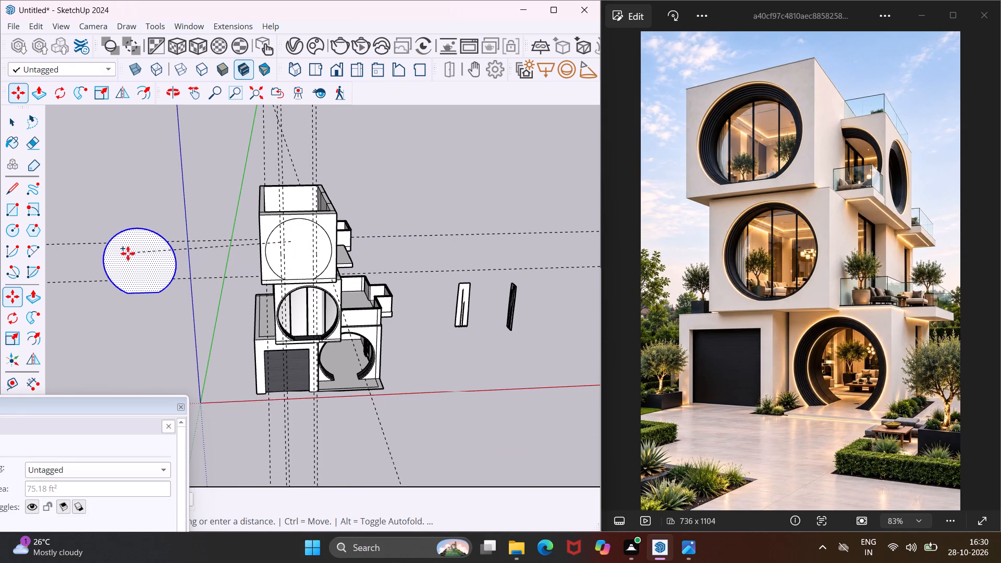
left_click(115, 251)
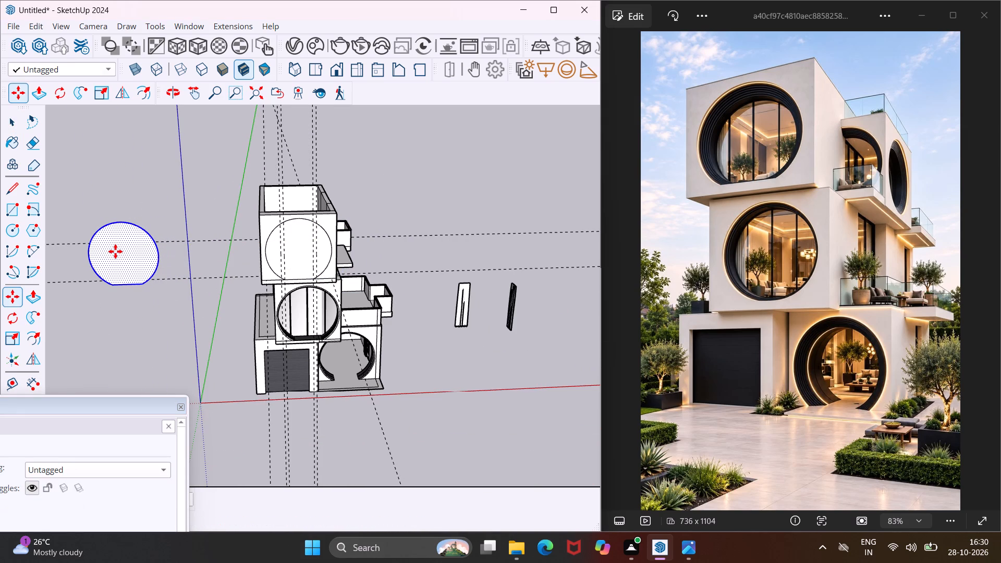
key("Escape")
key("space")
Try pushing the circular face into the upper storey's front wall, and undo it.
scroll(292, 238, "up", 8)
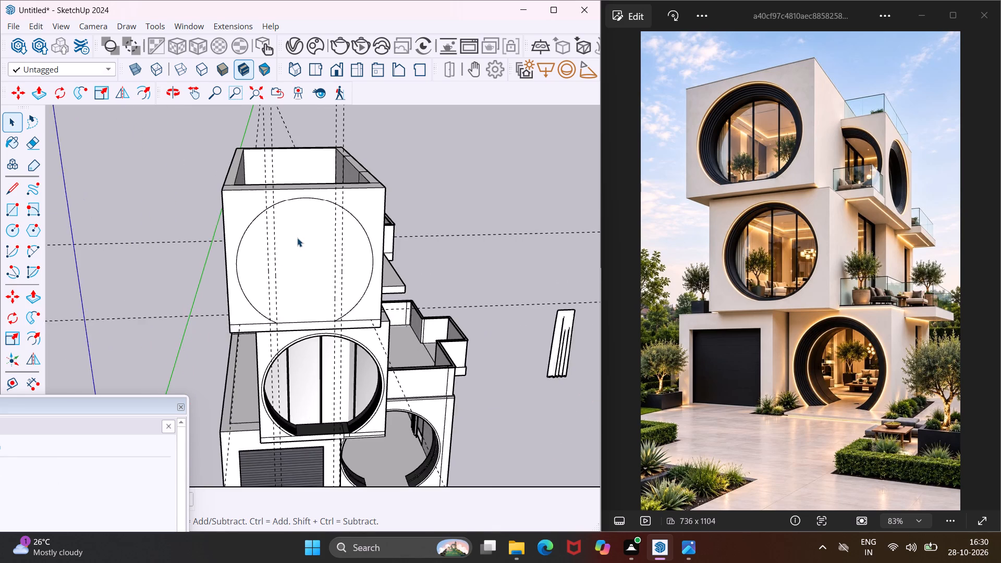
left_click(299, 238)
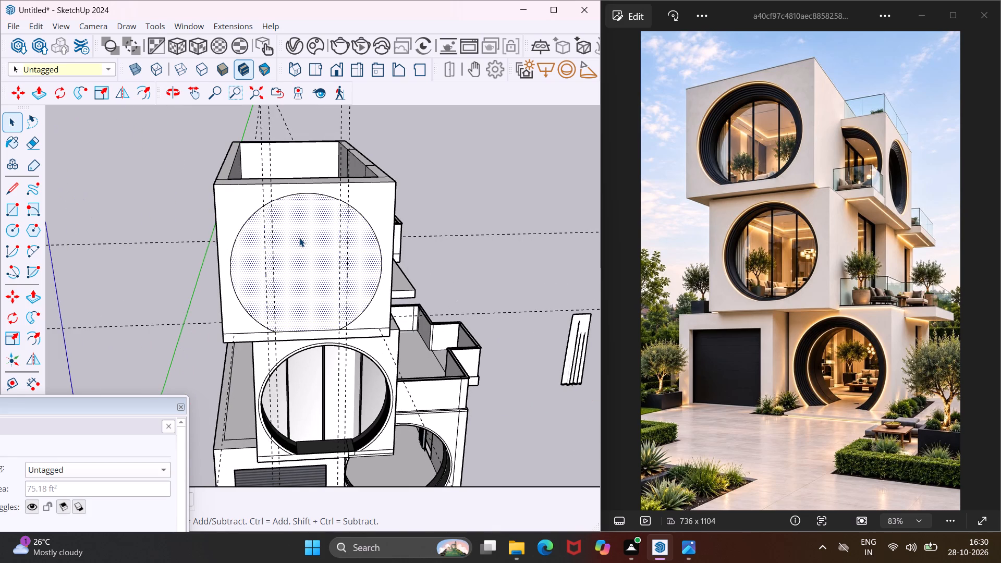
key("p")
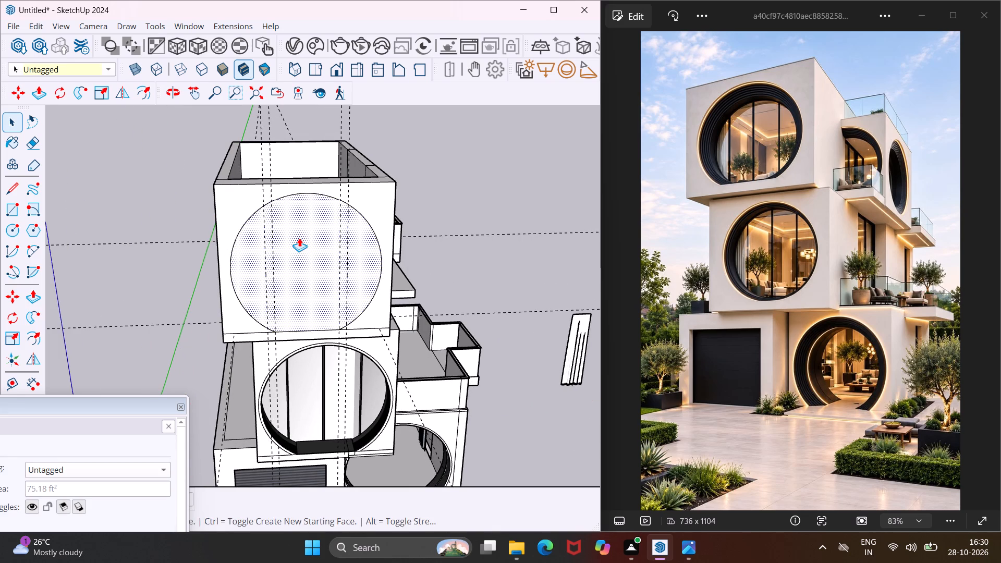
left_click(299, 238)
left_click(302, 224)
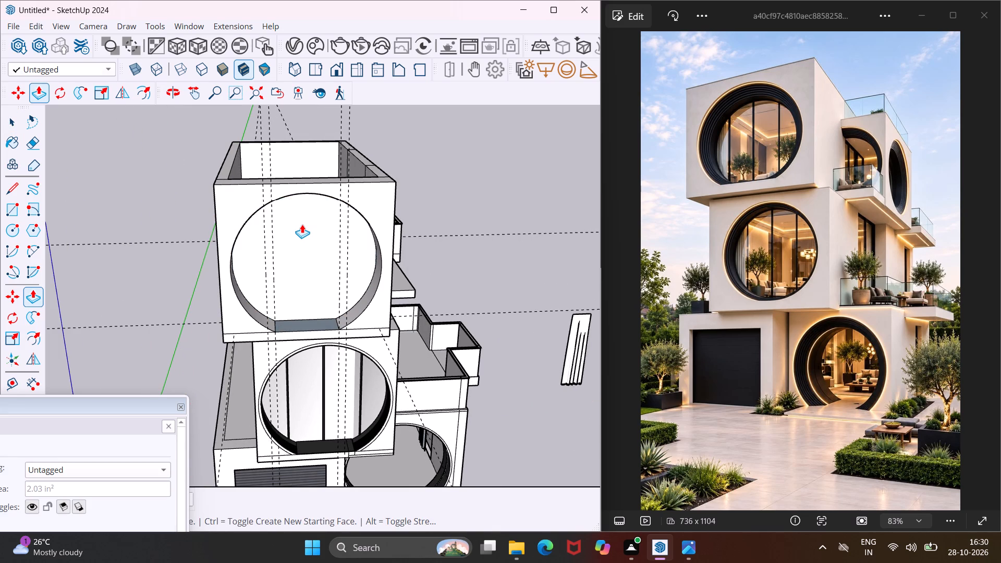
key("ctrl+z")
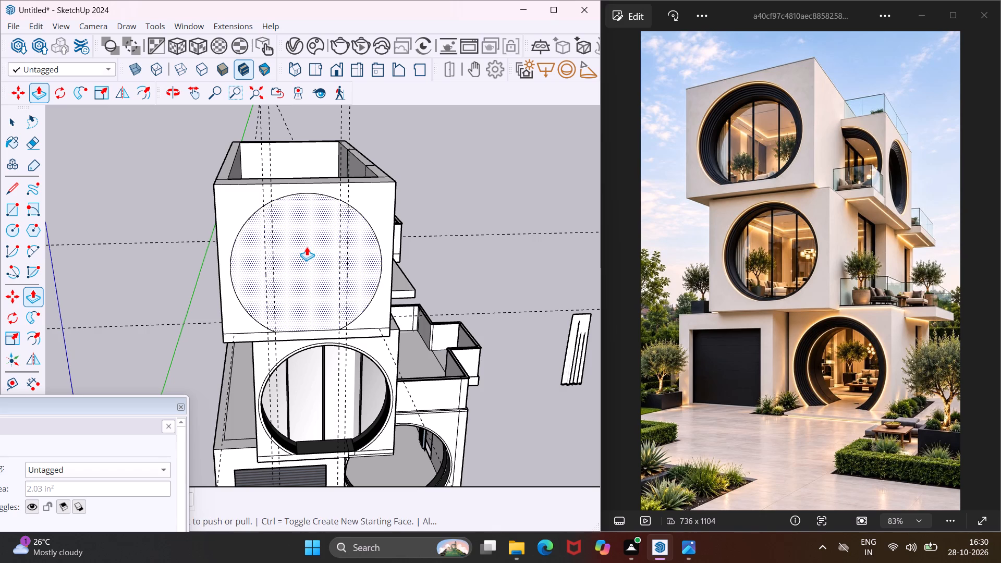
Push/Pull the circular face back through the front wall's thickness to cut the upper window opening.
left_click(307, 247)
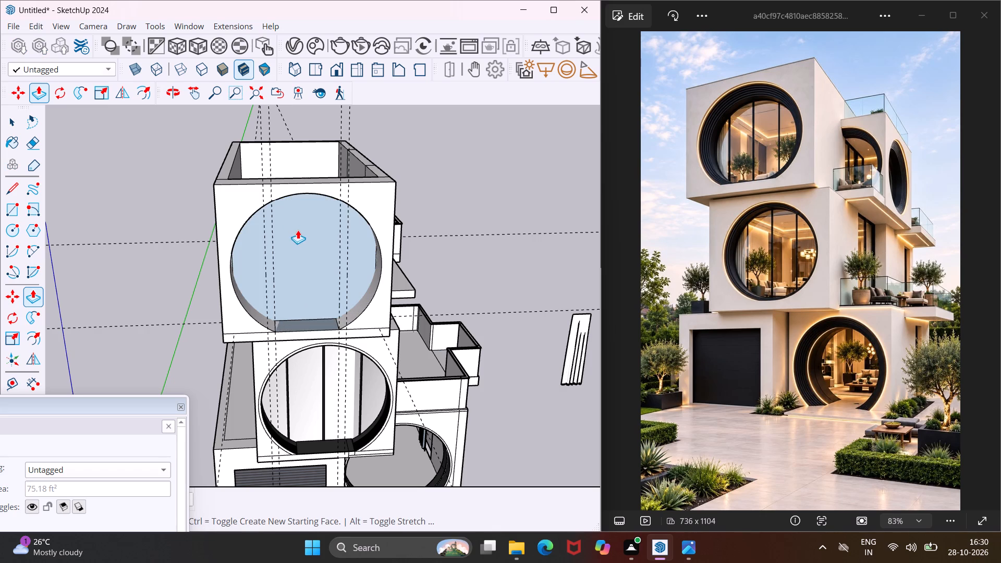
middle_click_drag(298, 230, 375, 337)
left_click(339, 262)
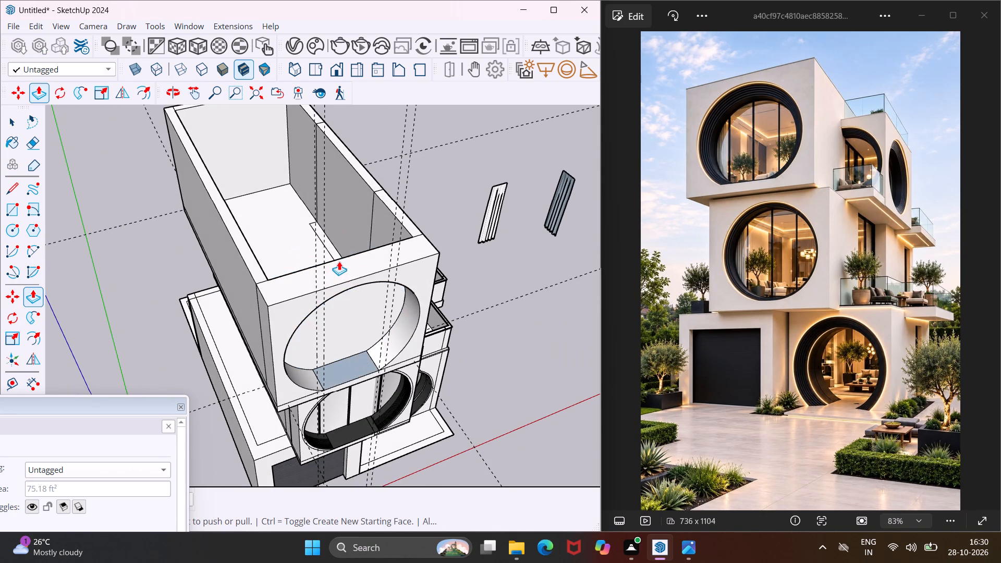
key("Escape")
key("space")
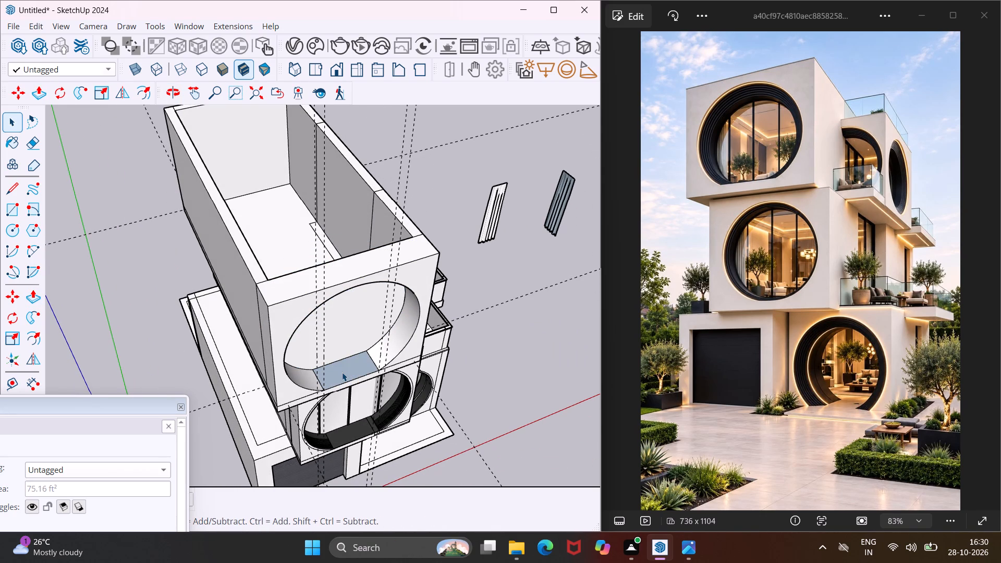
Place a guide line 6" in from the outer long edge of the slab above the side glass doors.
scroll(342, 373, "down", 5)
middle_click_drag(359, 376, 302, 371)
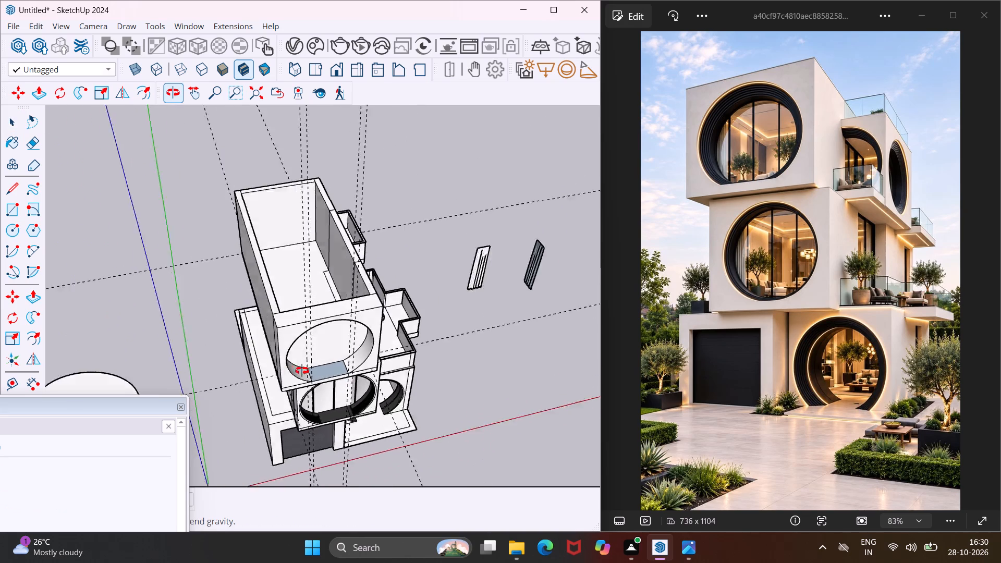
middle_click_drag(302, 371, 56, 350)
scroll(339, 332, "up", 3)
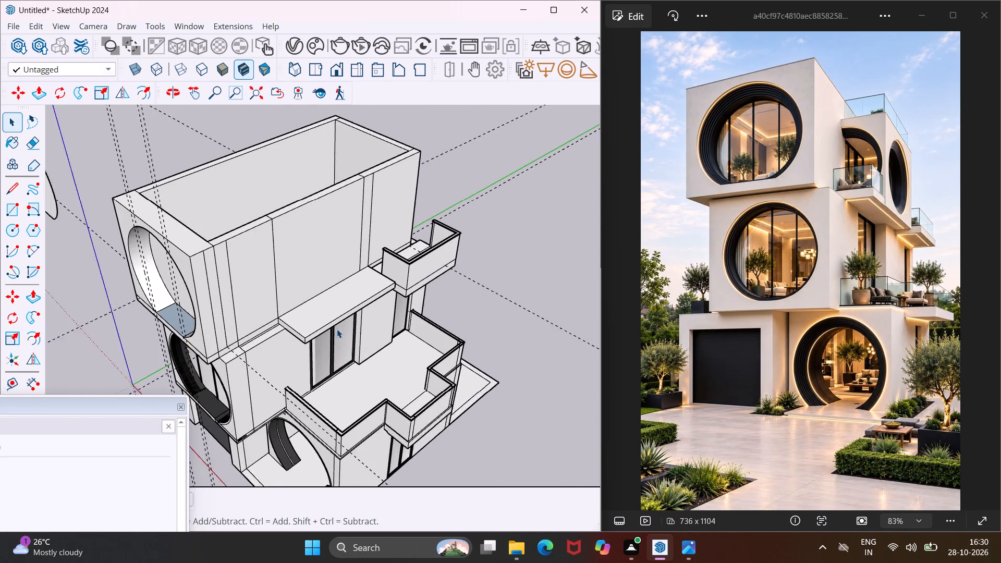
scroll(337, 329, "up", 1)
middle_click_drag(339, 321, 311, 347)
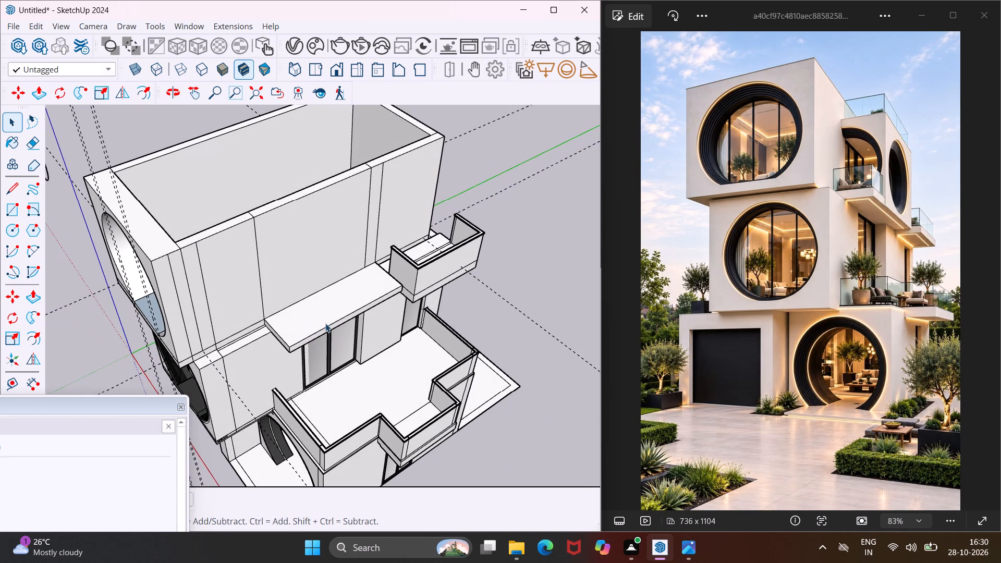
scroll(335, 316, "up", 5)
middle_click_drag(343, 316, 375, 356)
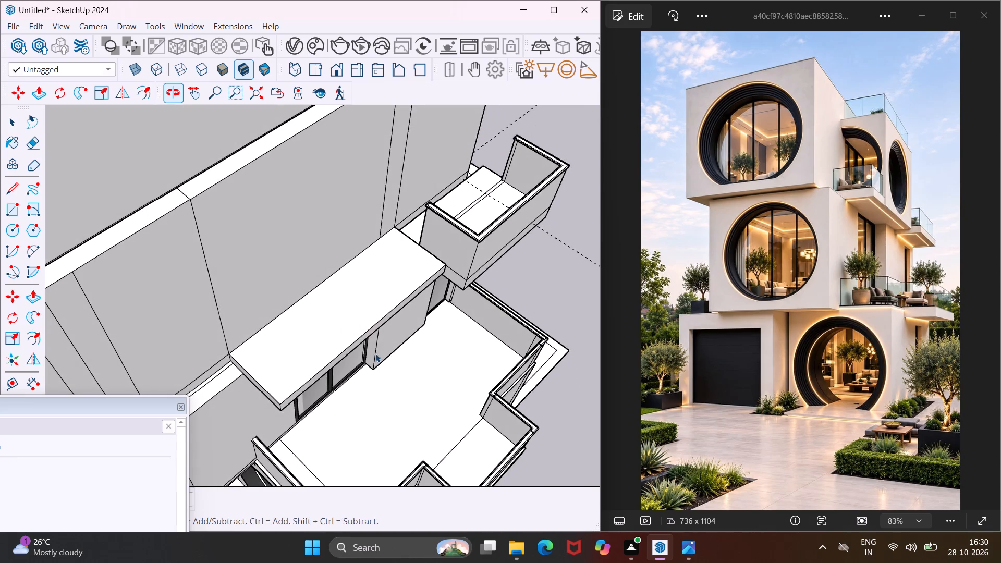
scroll(366, 349, "up", 3)
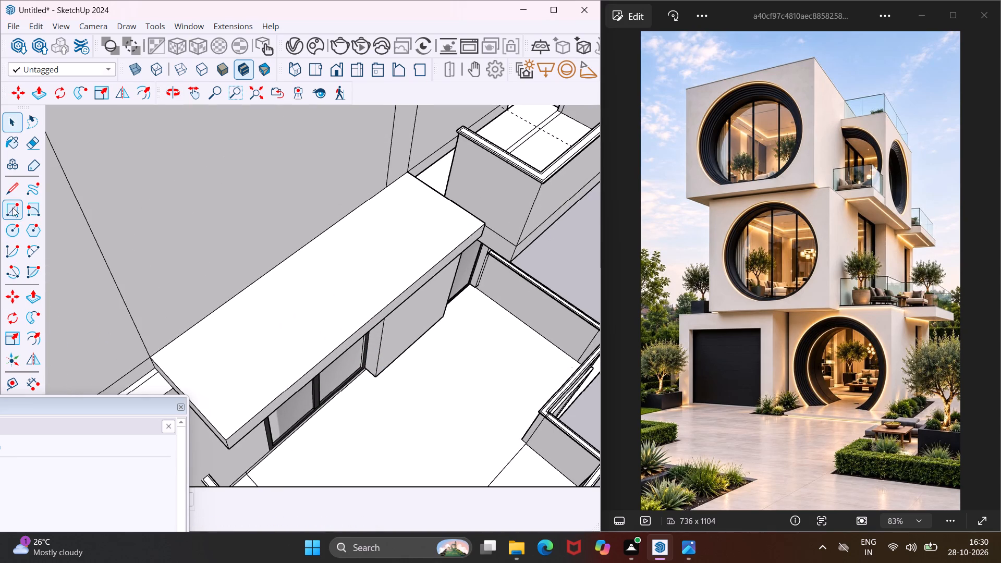
left_click(6, 338)
scroll(359, 321, "up", 3)
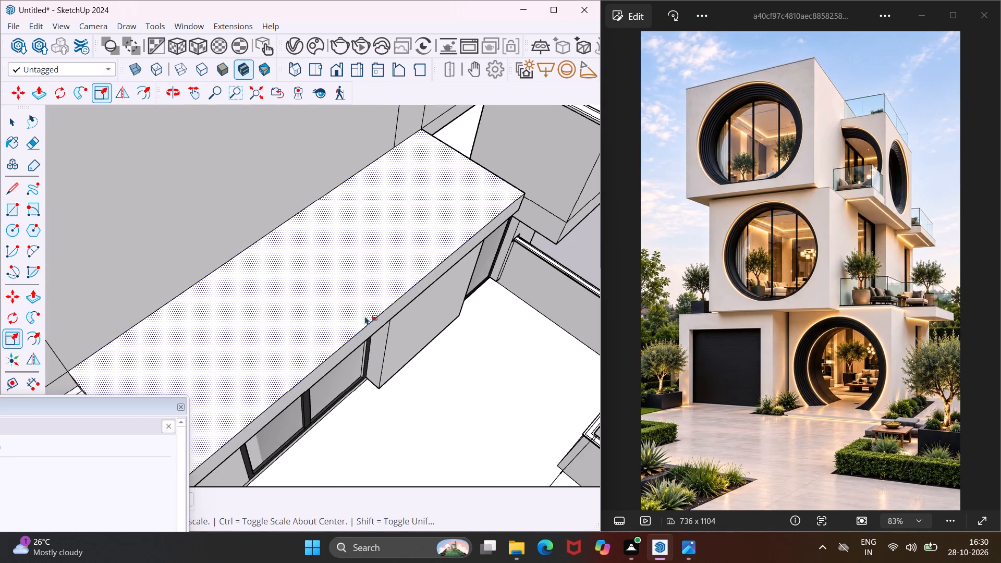
left_click(7, 380)
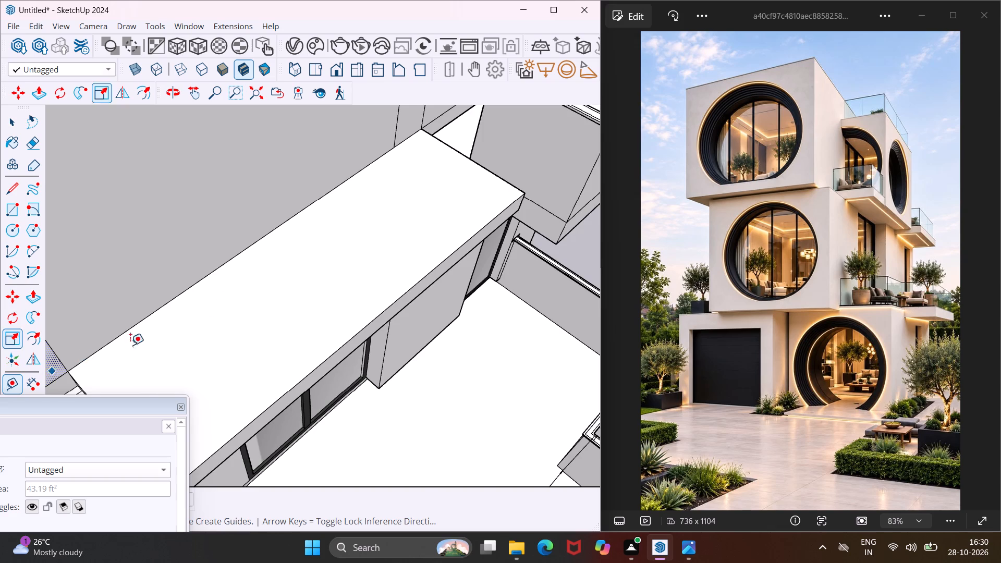
scroll(295, 262, "down", 4)
scroll(324, 292, "up", 3)
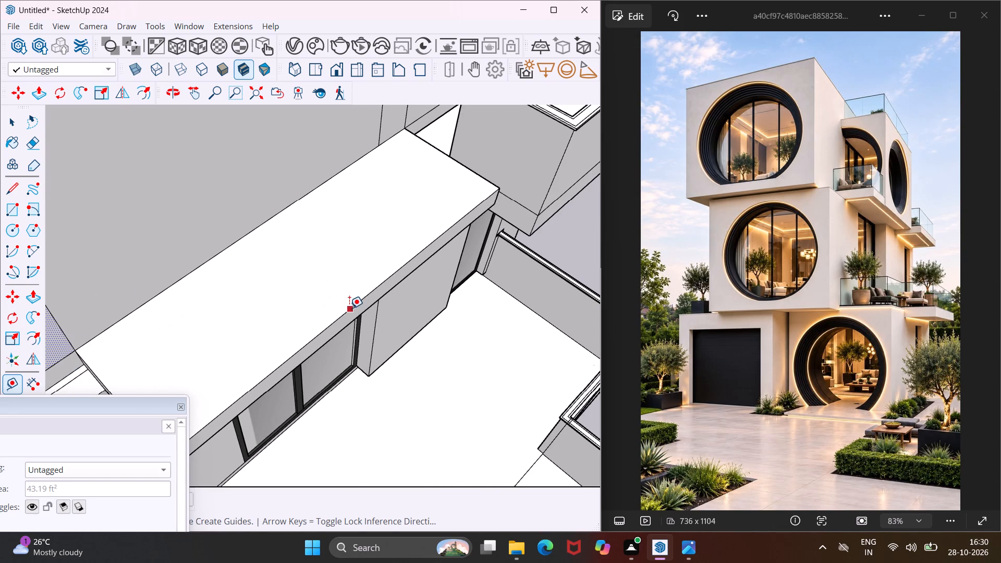
left_click(349, 308)
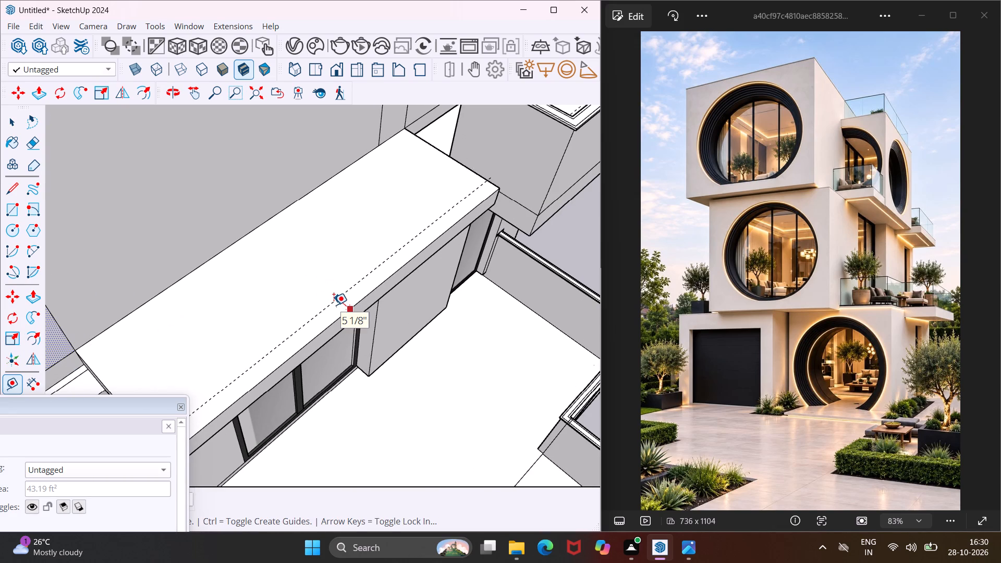
type("6\"")
key("Return")
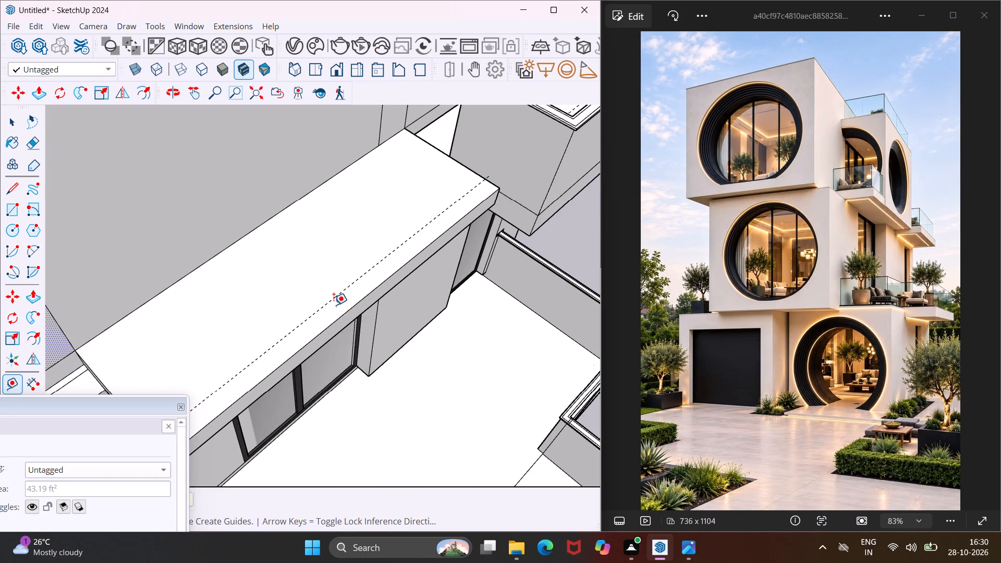
Add guide lines across the slab, 9" in from its end beside the small balcony and 3' in from its front end.
scroll(427, 170, "up", 2)
left_click(438, 148)
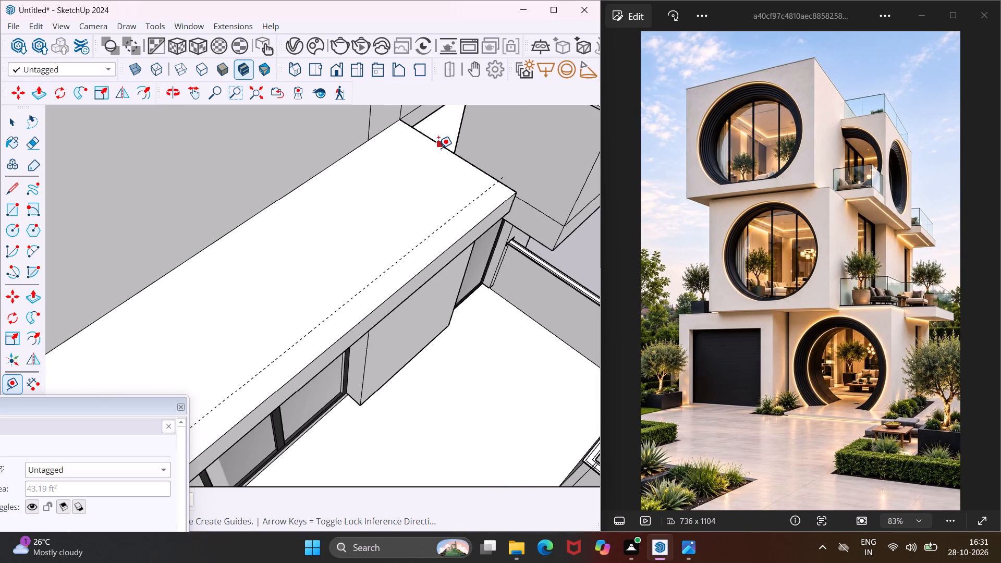
type("9\"")
key("Return")
scroll(427, 161, "down", 3)
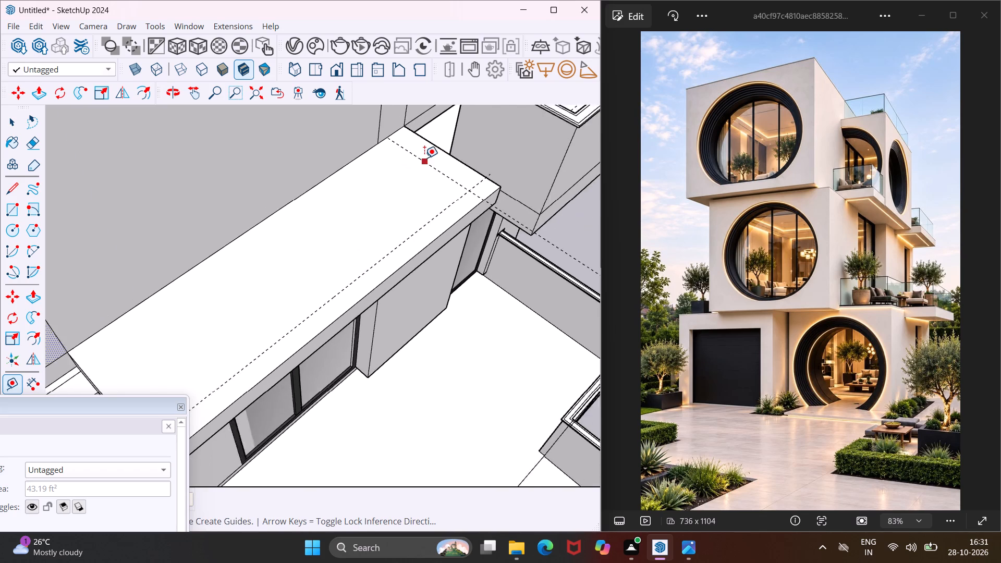
scroll(424, 158, "down", 2)
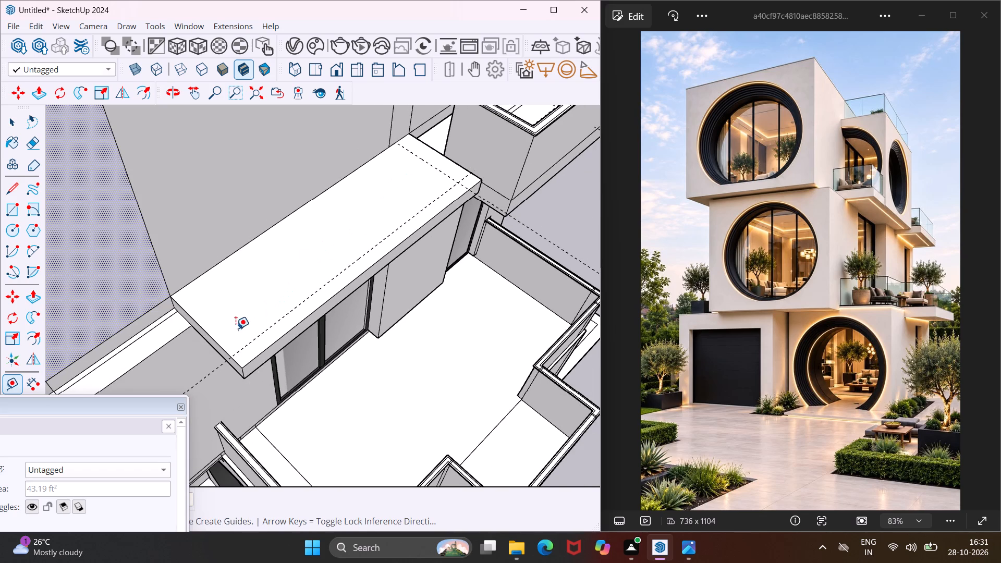
left_click(211, 339)
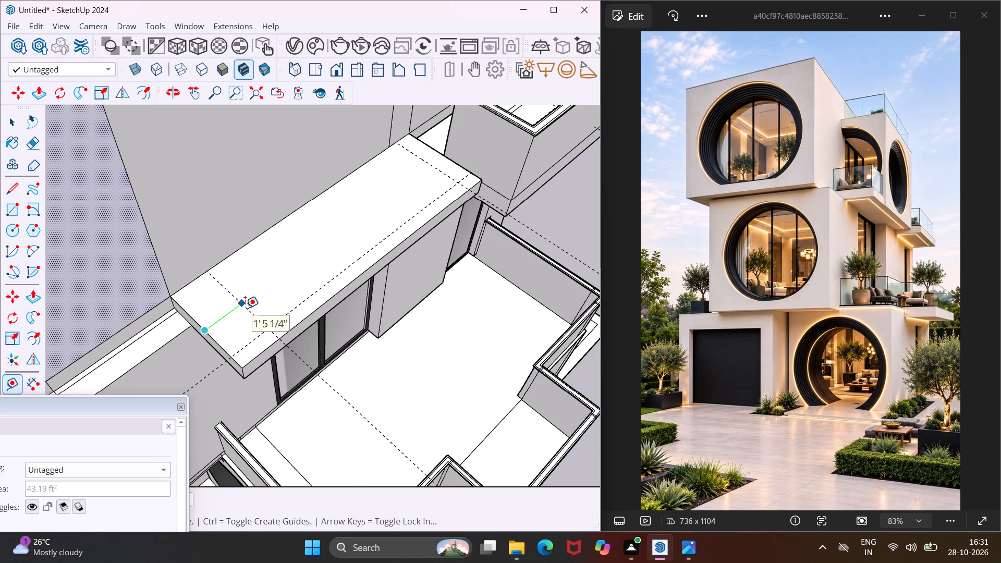
type("3'")
key("Return")
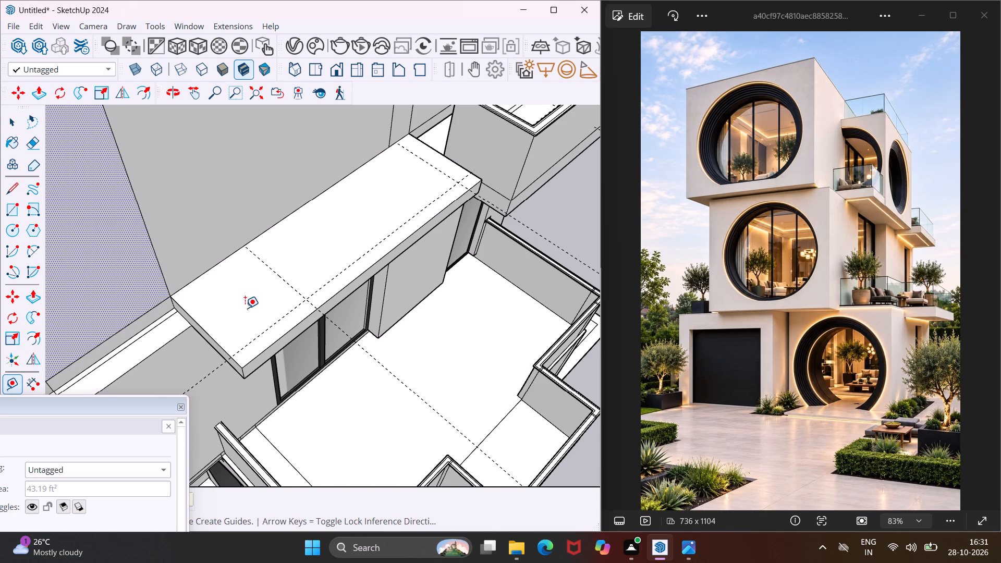
scroll(245, 308, "down", 6)
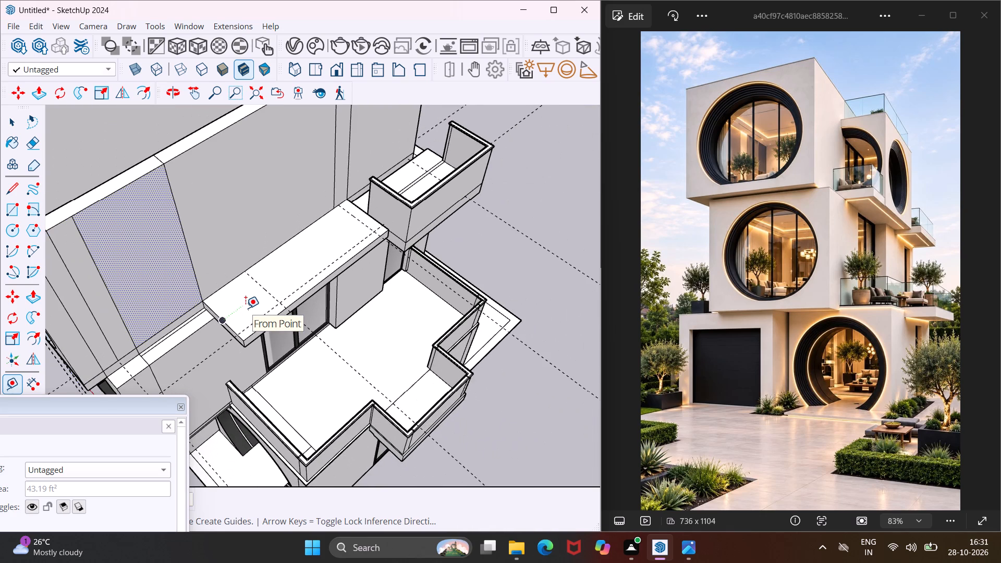
scroll(246, 308, "down", 1)
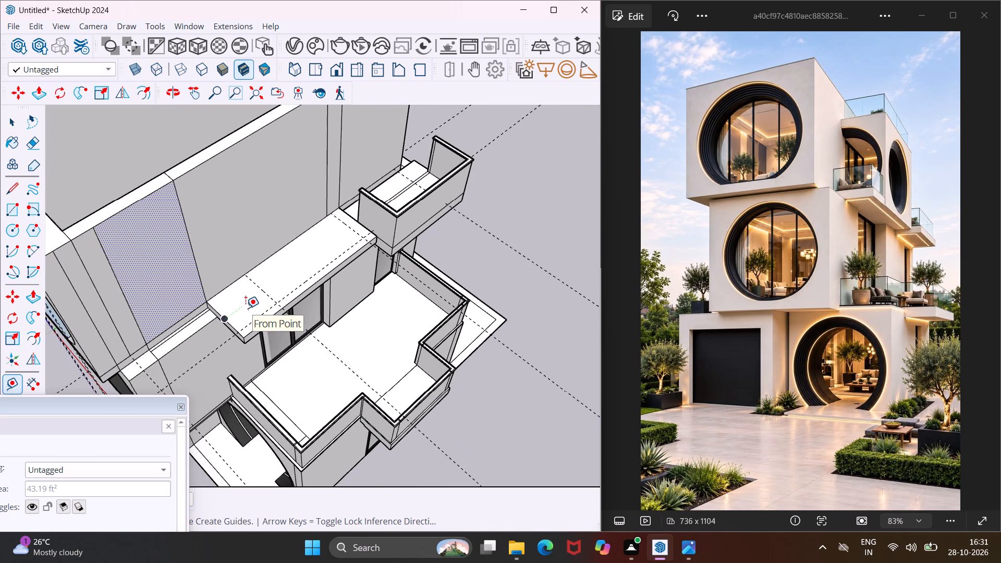
key("Escape")
key("space")
Place guide lines on the upper storey's side wall, 3' below its top edge and 3' in from the vertical edge at the slab's front end.
scroll(246, 308, "down", 3)
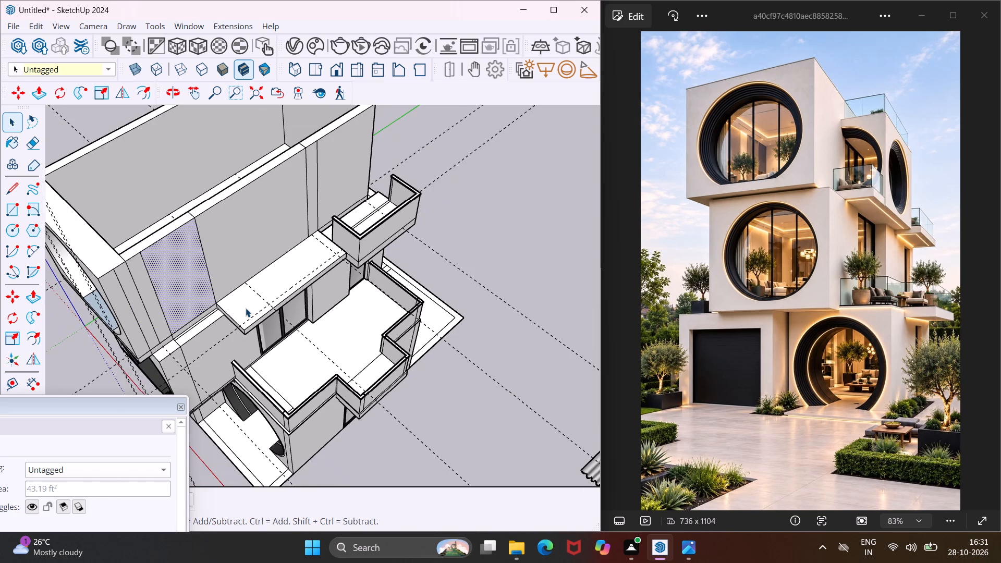
middle_click_drag(246, 308, 155, 277)
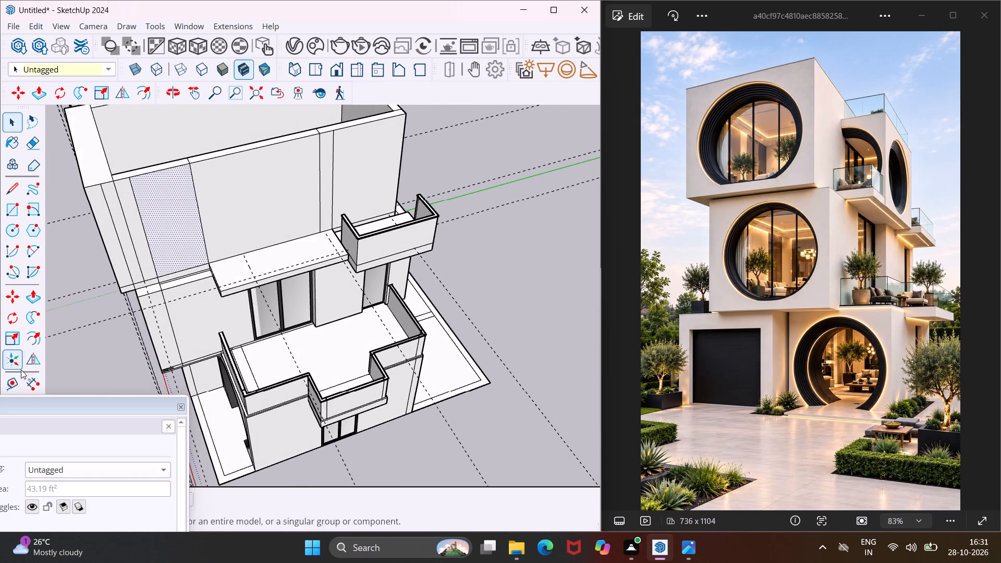
left_click(14, 384)
scroll(262, 144, "up", 3)
left_click(272, 144)
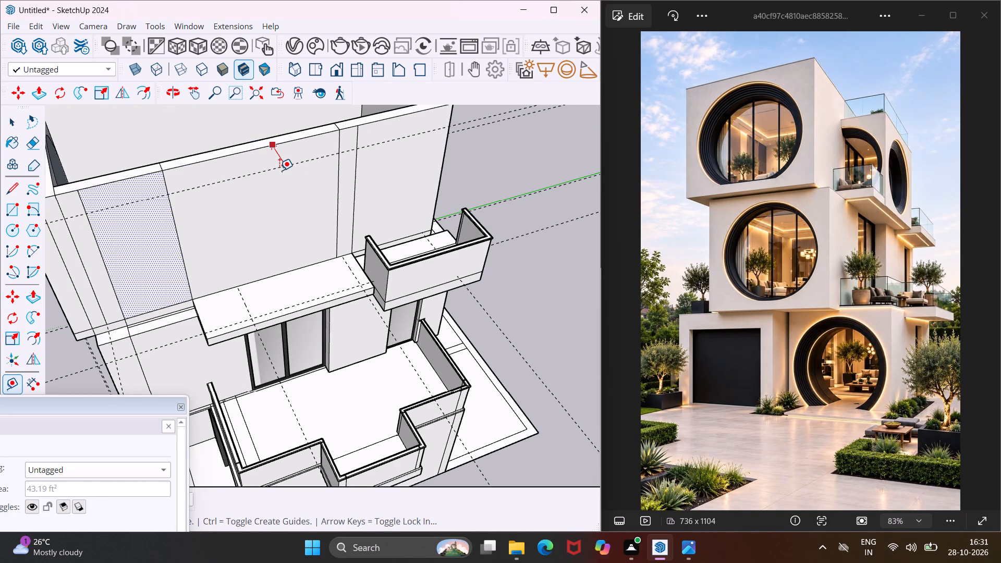
scroll(261, 173, "up", 3)
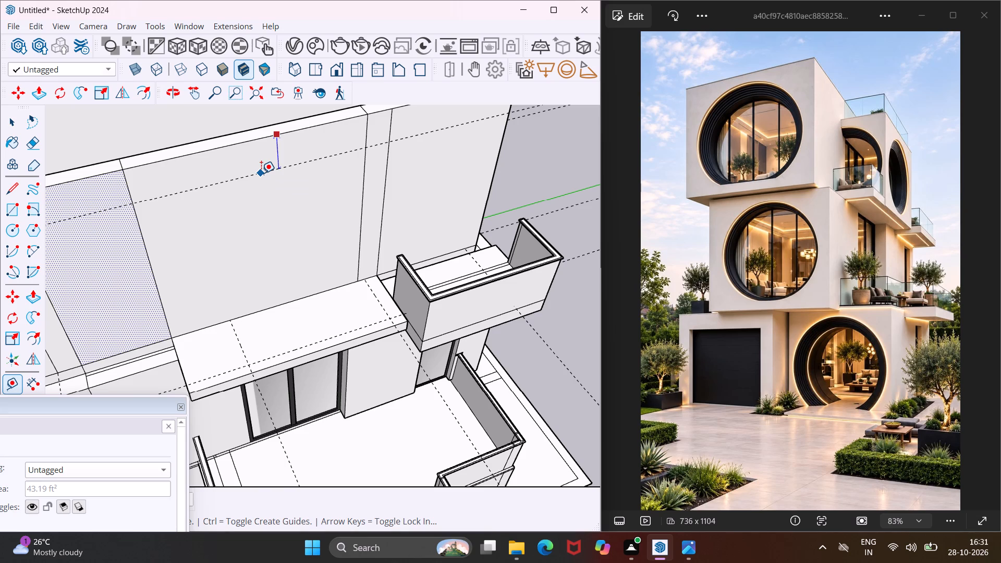
type("3'")
key("Return")
middle_click_drag(244, 227, 219, 213)
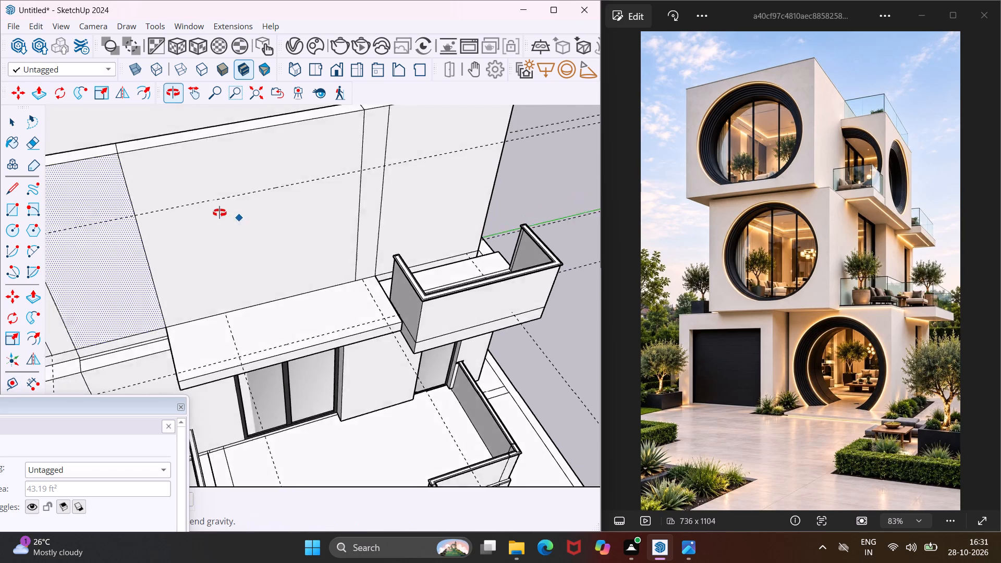
middle_click_drag(219, 213, 156, 153)
scroll(136, 180, "up", 3)
left_click(140, 198)
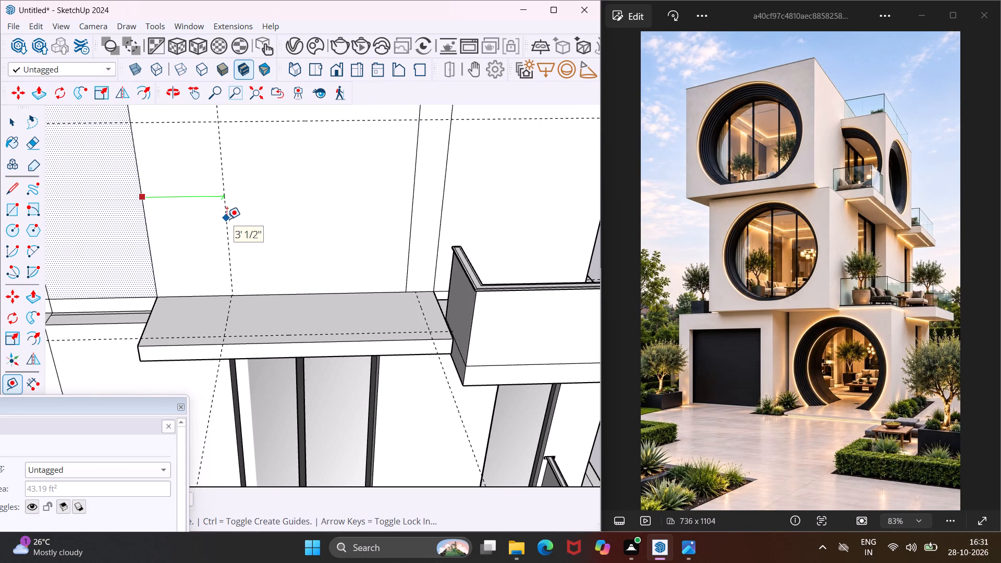
type("3'")
key("Return")
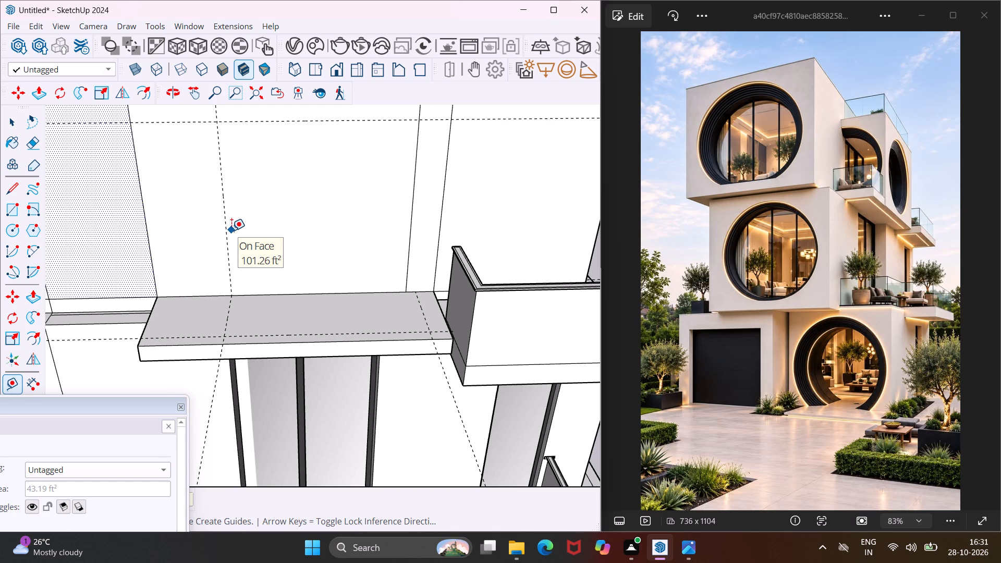
Draw a rectangle on the upper storey's side wall from the guide intersection down to the slab at the rear vertical edge line.
left_click(4, 213)
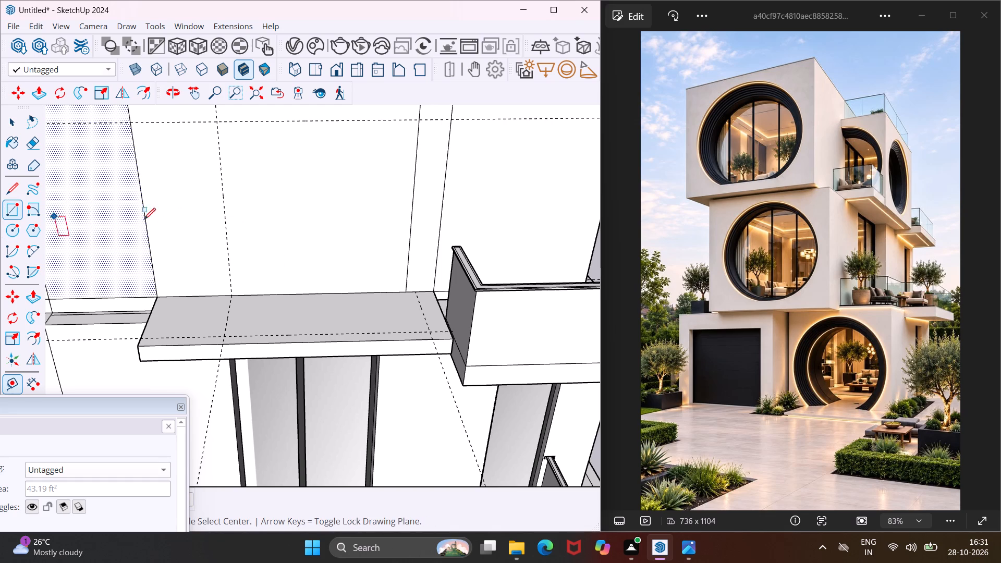
scroll(209, 212, "down", 3)
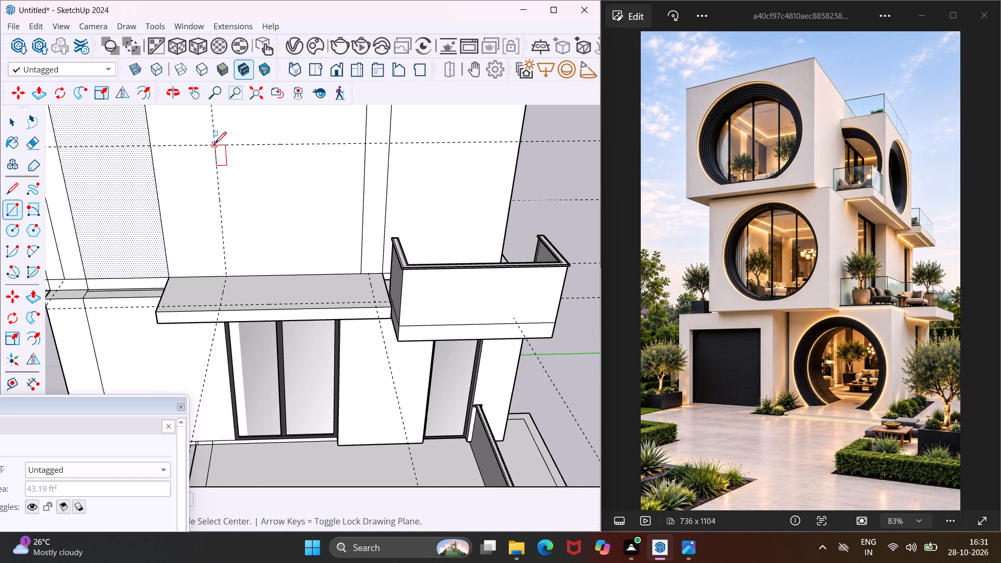
left_click(216, 143)
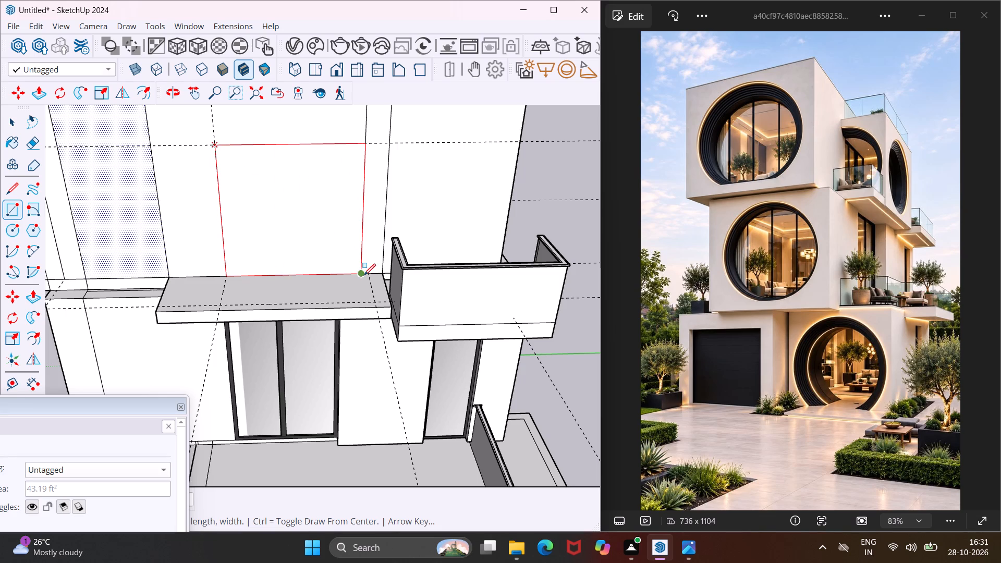
left_click(364, 275)
key("Escape")
key("space")
Copy the rectangular face from the upper storey's side wall to empty space in front of the building.
left_click(342, 247)
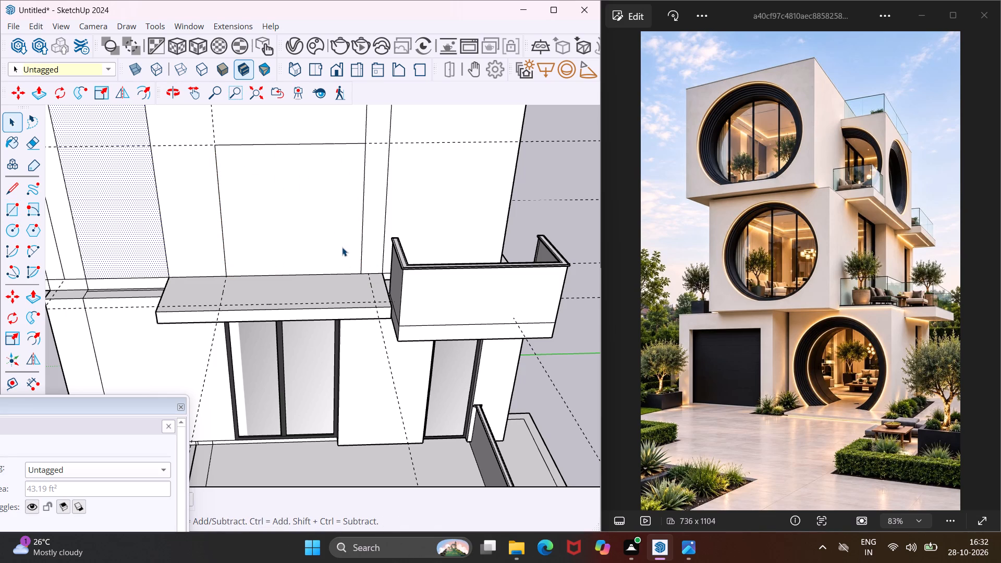
key("m")
left_click(342, 247)
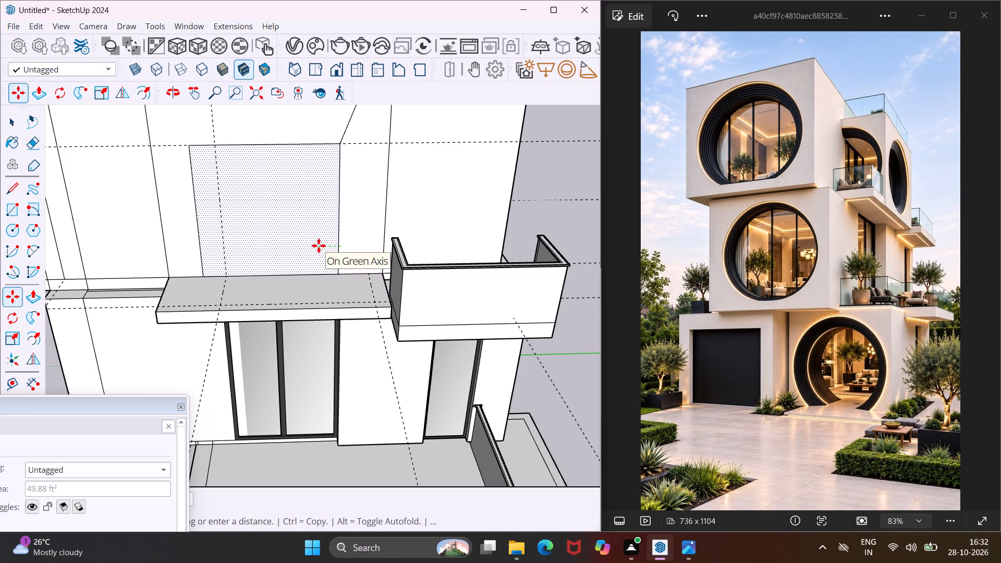
scroll(319, 246, "down", 11)
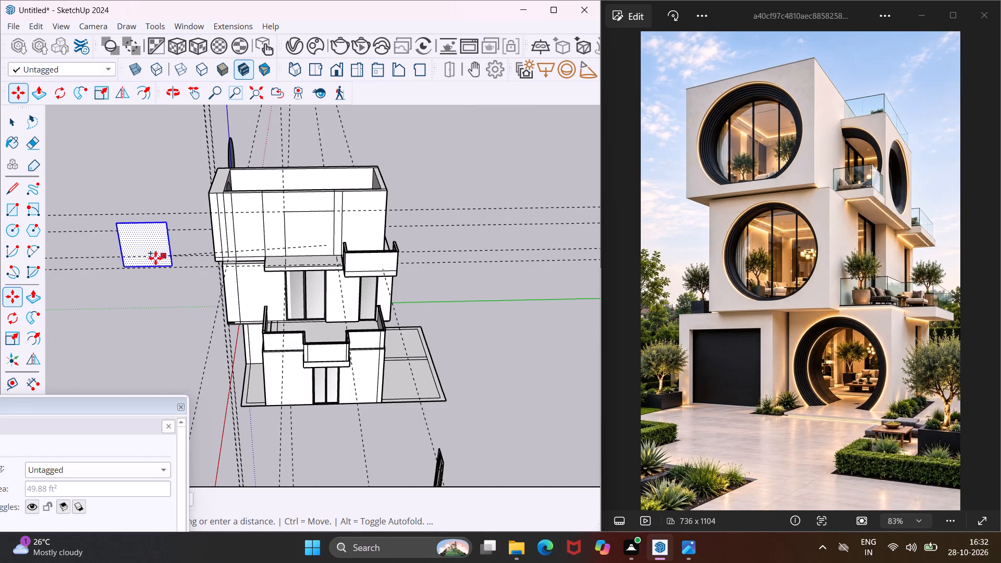
left_click(149, 252)
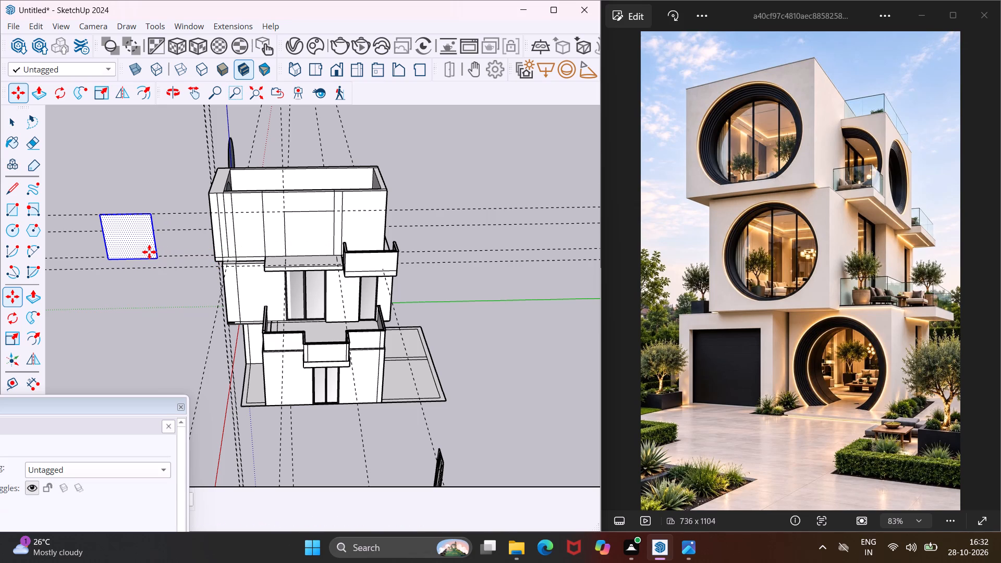
key("Escape")
key("space")
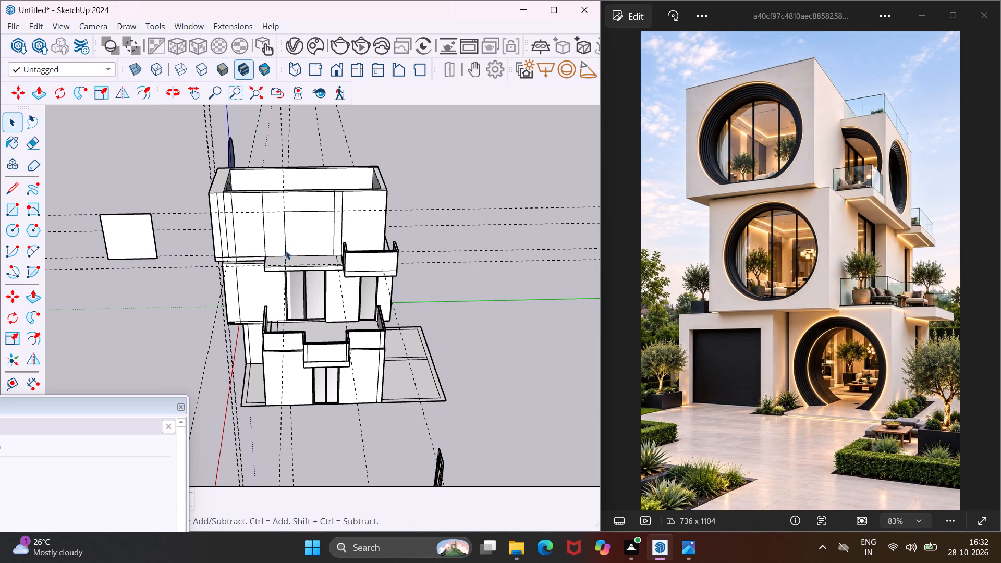
Push the rectangular face on the upper storey's side wall through the wall thickness to cut the opening above the balcony slab.
scroll(291, 249, "up", 4)
left_click(301, 246)
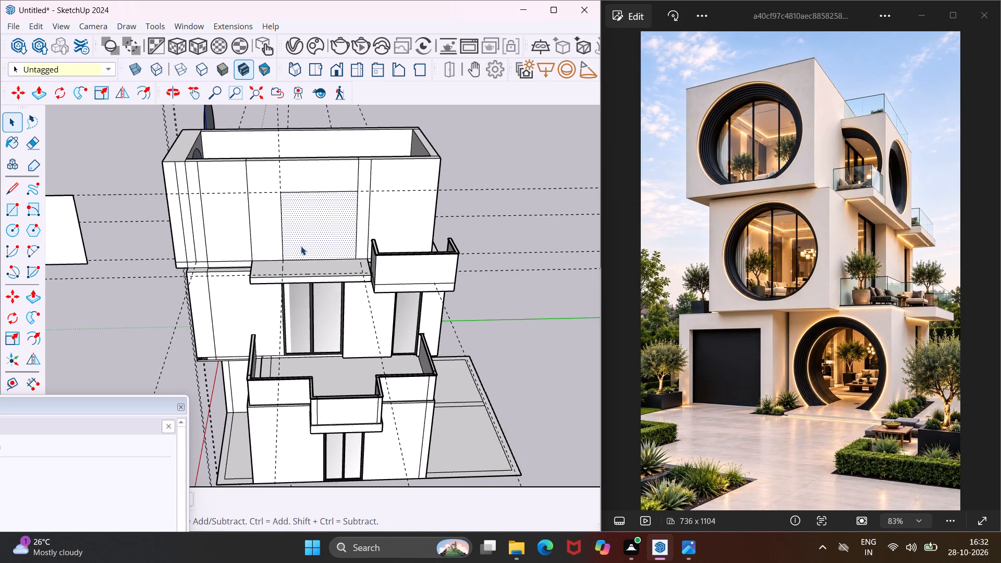
key("p")
left_click(301, 246)
scroll(296, 217, "up", 1)
middle_click_drag(296, 217, 357, 319)
left_click(323, 198)
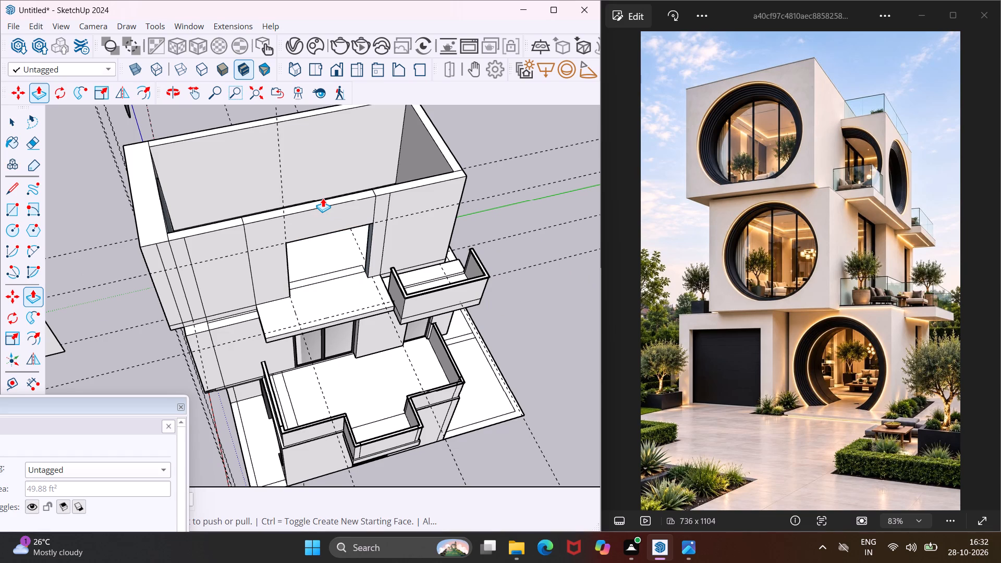
key("Escape")
key("space")
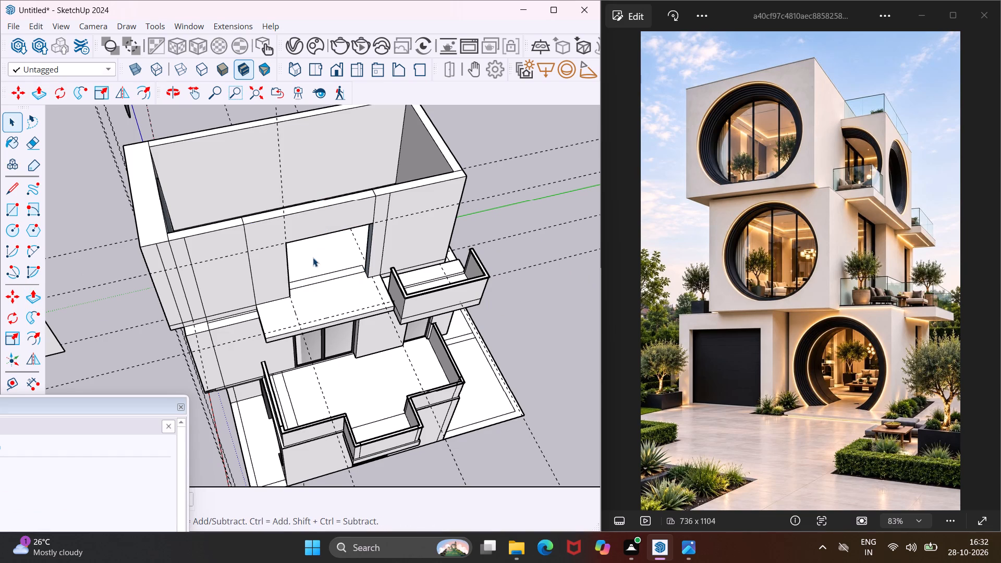
Draw narrow rectangular strips on the balcony slab beside the small balcony, along the outer edge, and beside the guide near the front end.
scroll(285, 292, "up", 4)
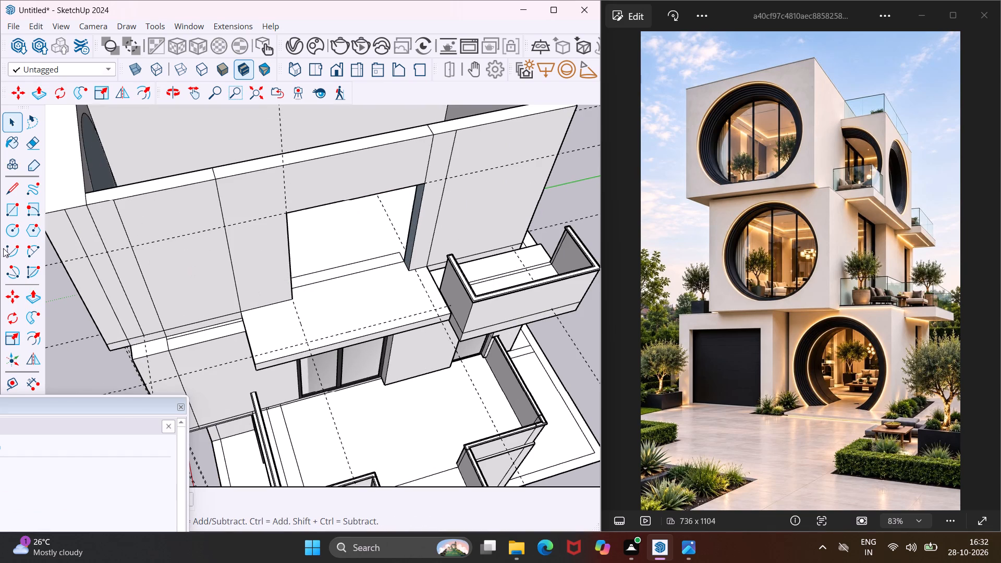
left_click(9, 218)
scroll(413, 268, "up", 5)
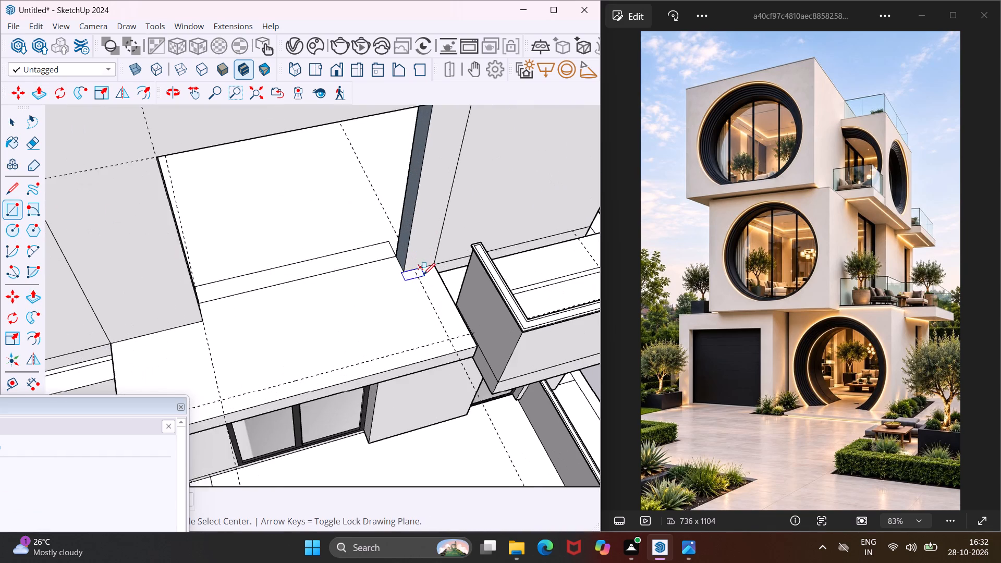
scroll(425, 274, "up", 2)
left_click(435, 262)
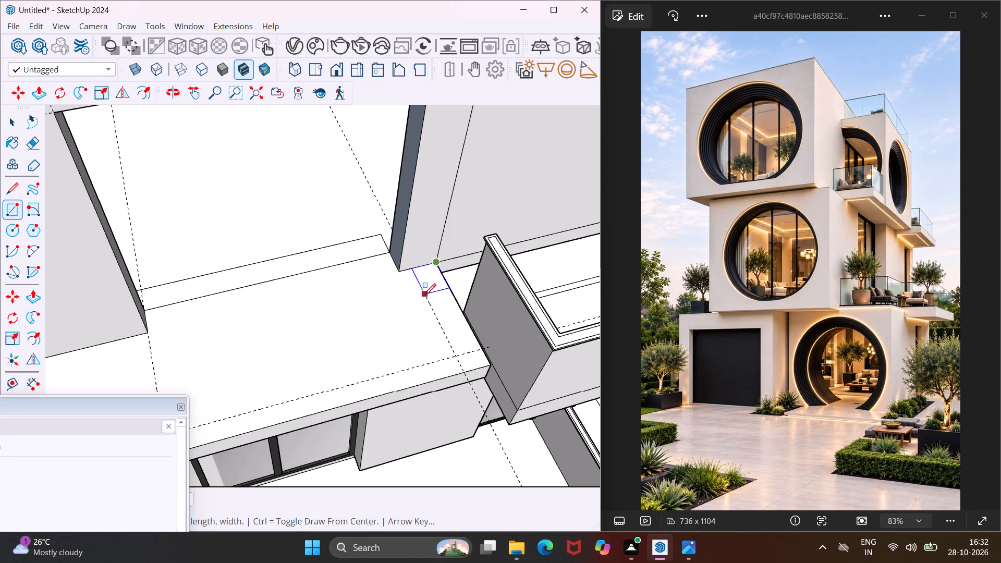
scroll(430, 303, "down", 3)
left_click(448, 344)
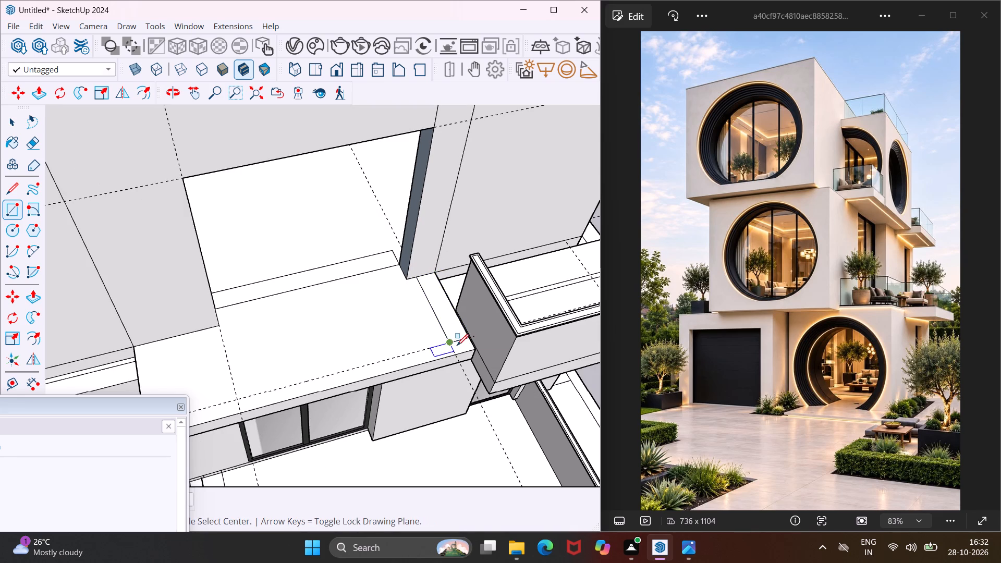
left_click(468, 339)
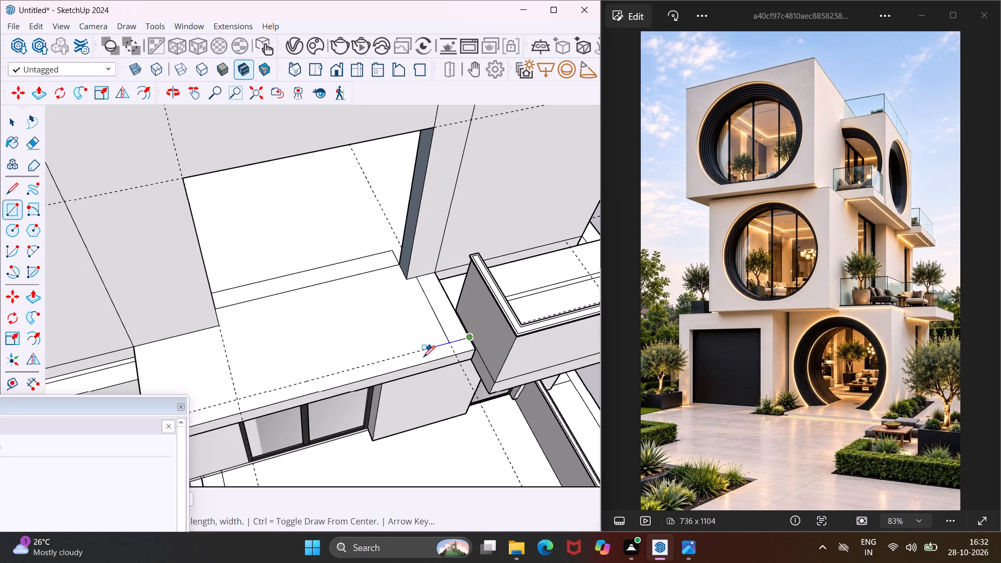
scroll(333, 382, "down", 3)
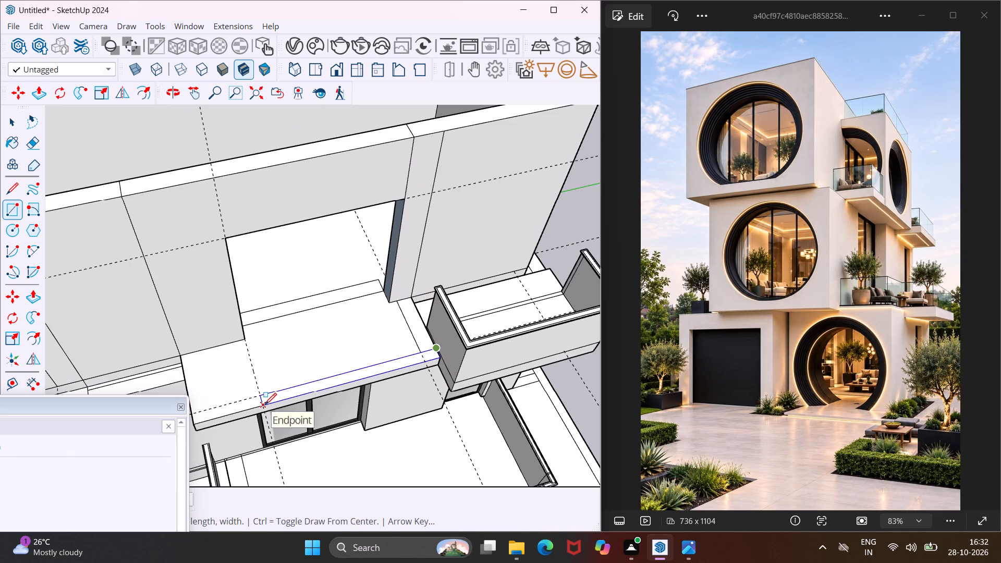
left_click(264, 405)
left_click(262, 408)
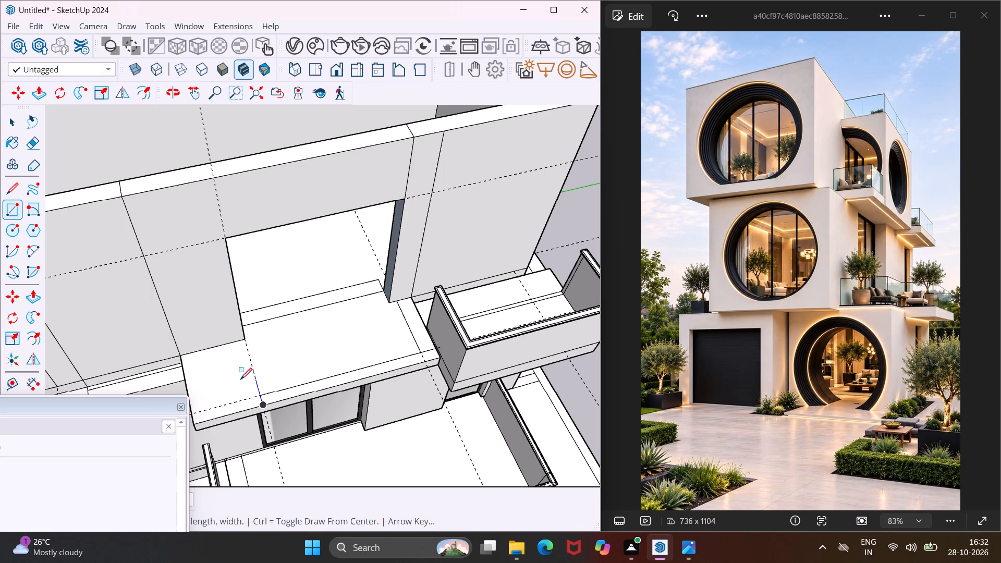
left_click(229, 346)
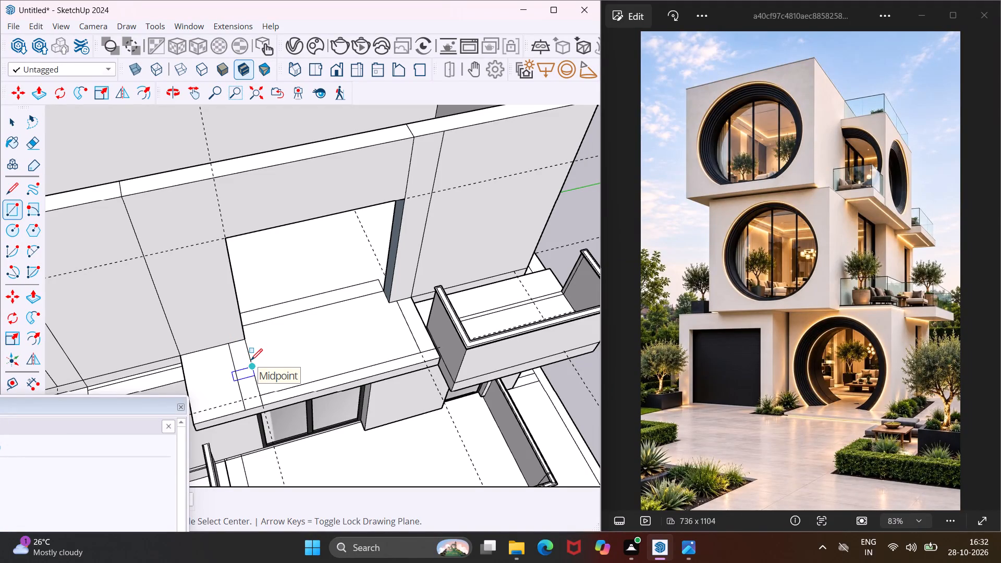
key("Escape")
key("space")
Delete all guide lines from the model.
scroll(308, 320, "down", 9)
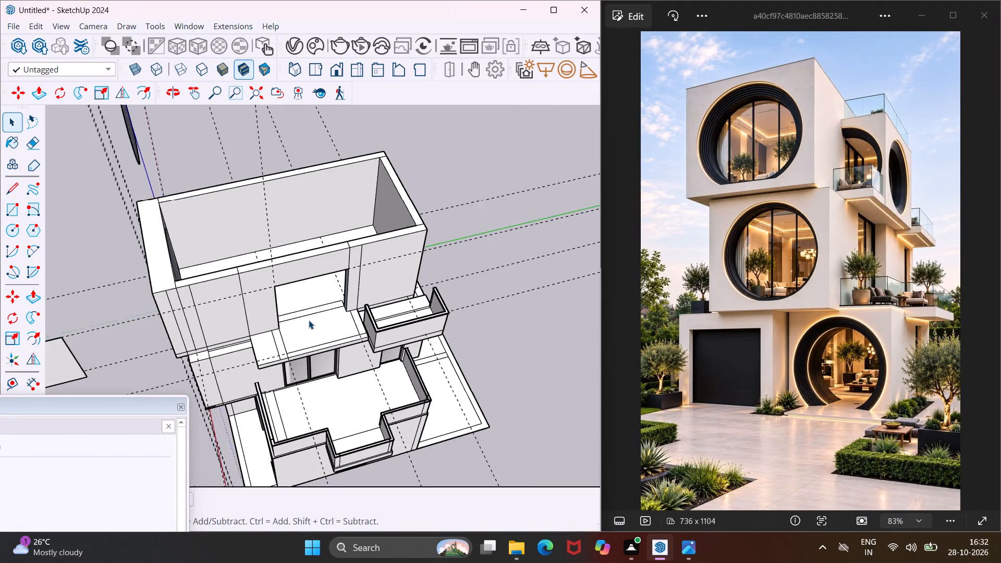
middle_click_drag(318, 319, 447, 230)
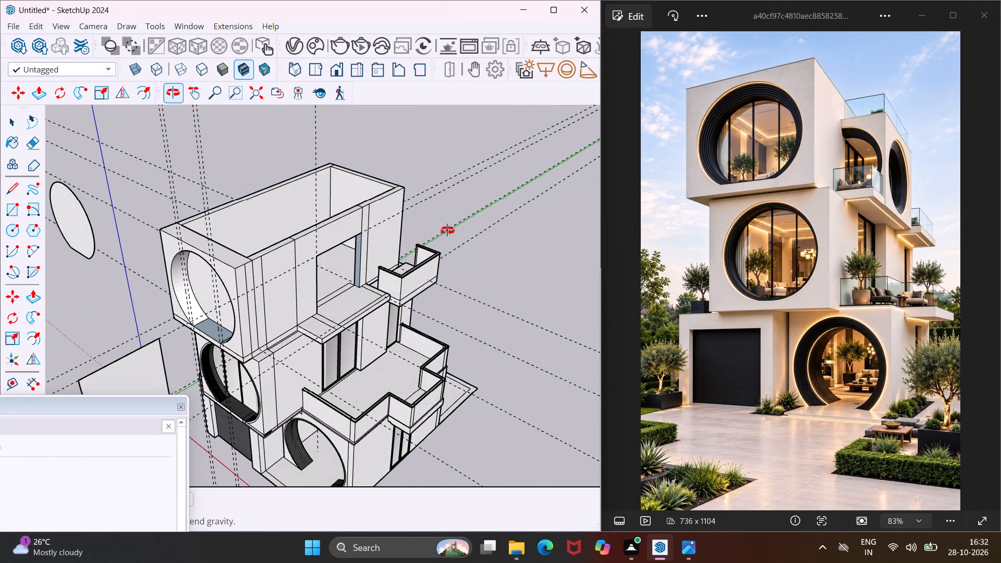
middle_click_drag(447, 230, 322, 228)
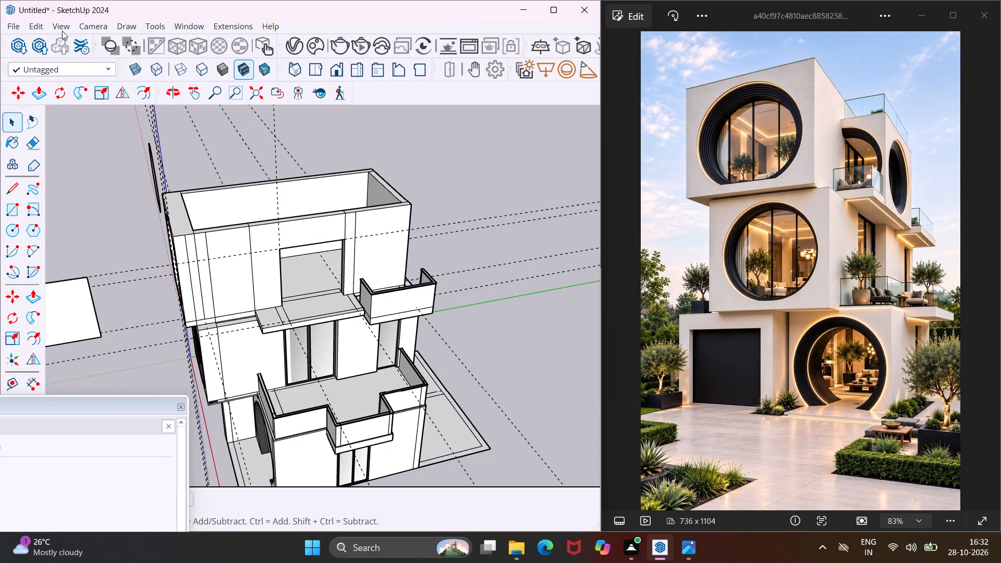
left_click(39, 28)
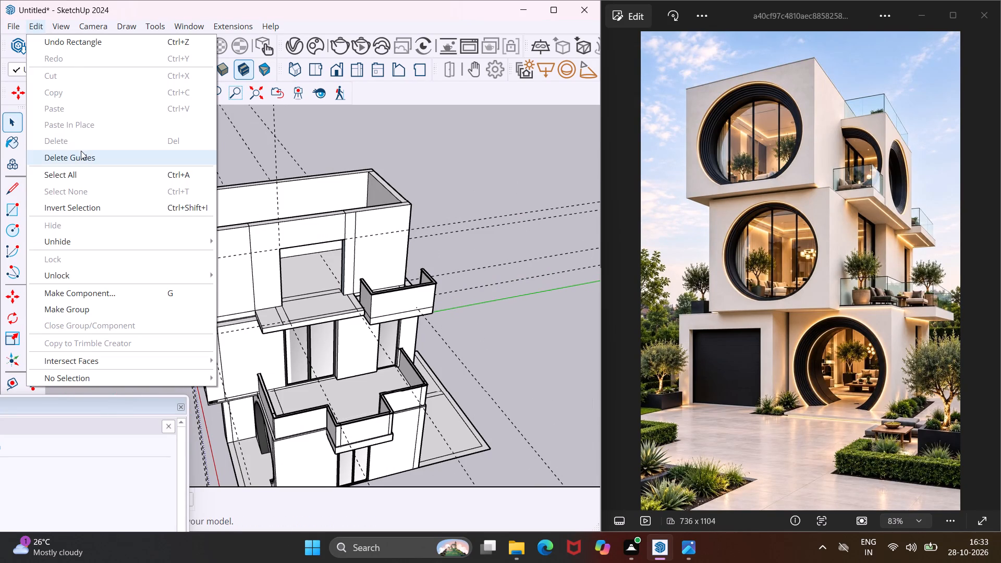
left_click(81, 151)
Examine the upper storey's side opening, the balcony slab with its strips, and the neighbouring small balcony from several angles.
scroll(331, 306, "up", 4)
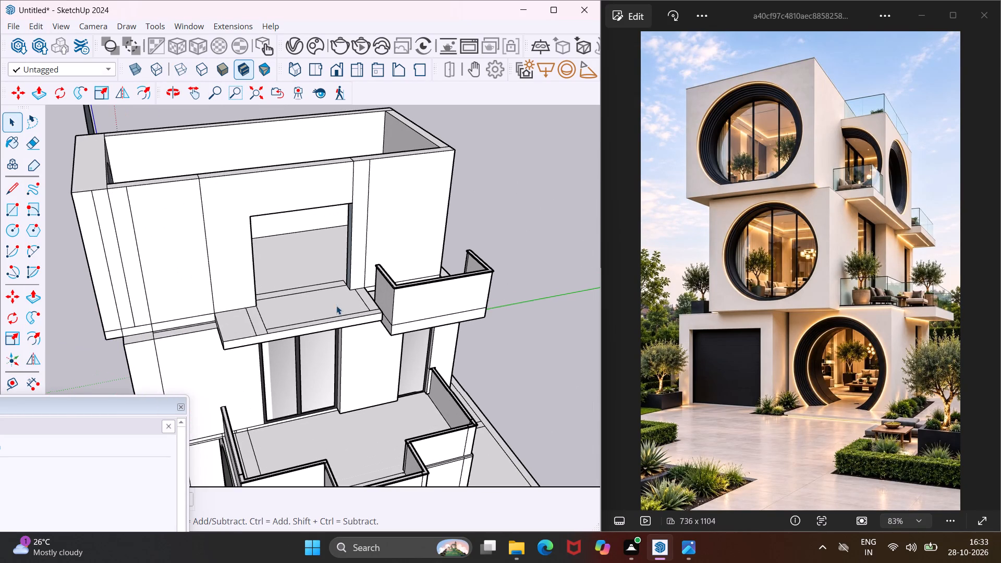
scroll(358, 296, "up", 1)
middle_click_drag(358, 296, 0, 298)
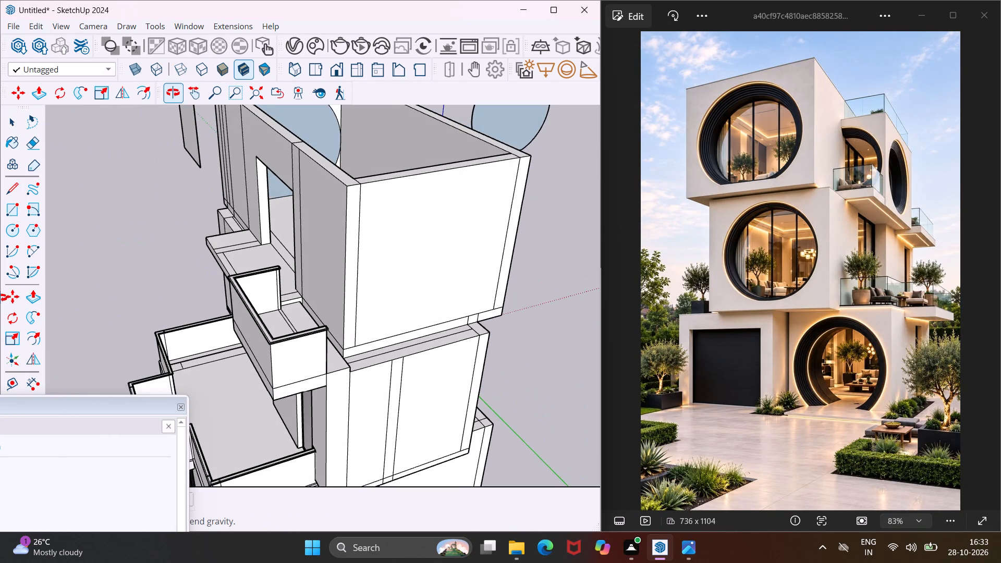
middle_click_drag(0, 298, 166, 330)
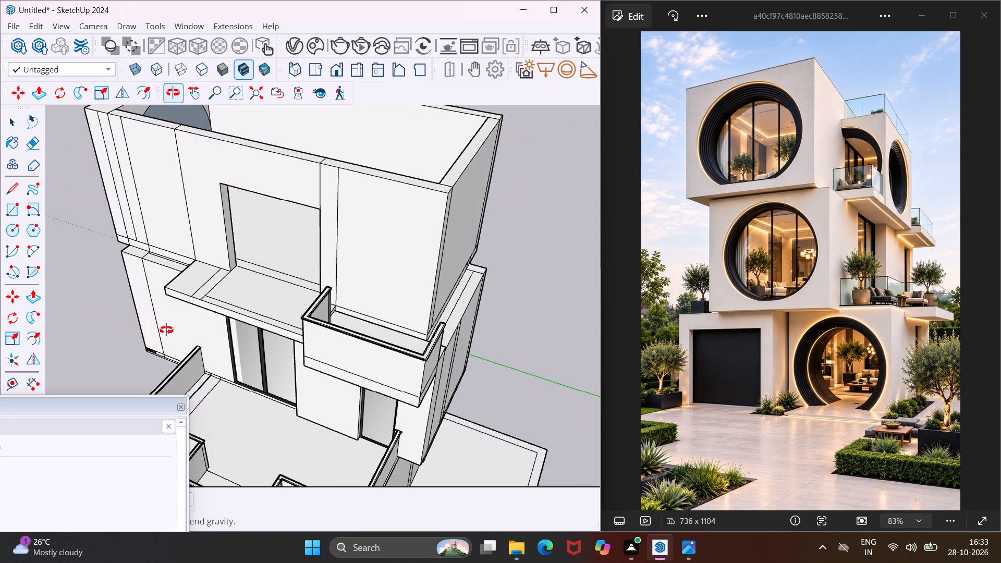
middle_click_drag(166, 330, 312, 330)
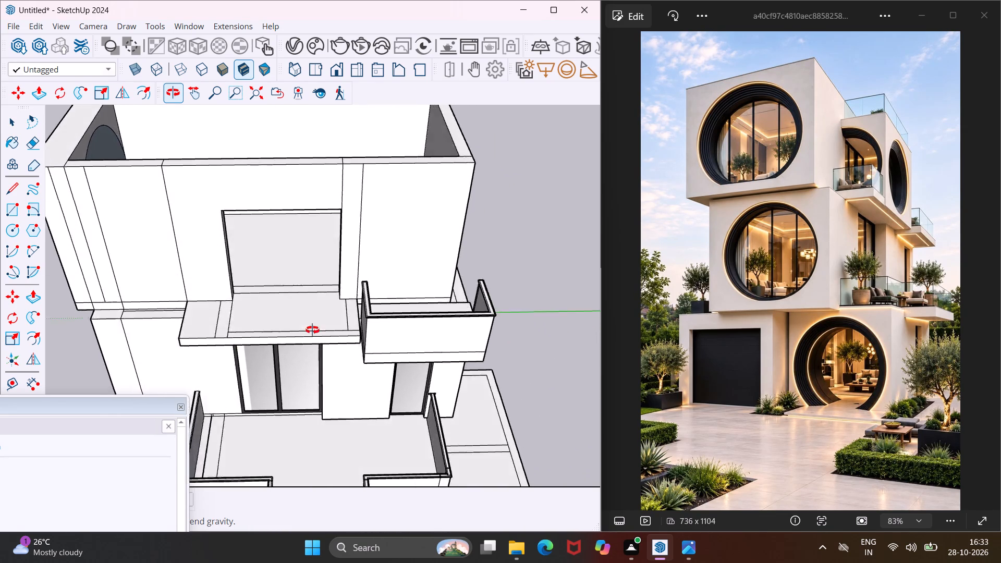
middle_click_drag(312, 330, 333, 325)
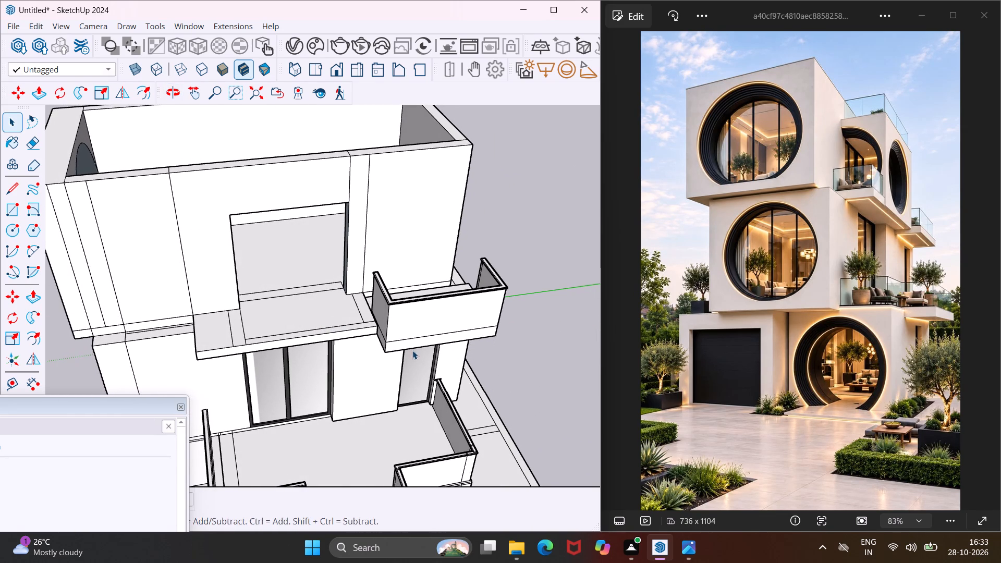
middle_click_drag(412, 350, 100, 256)
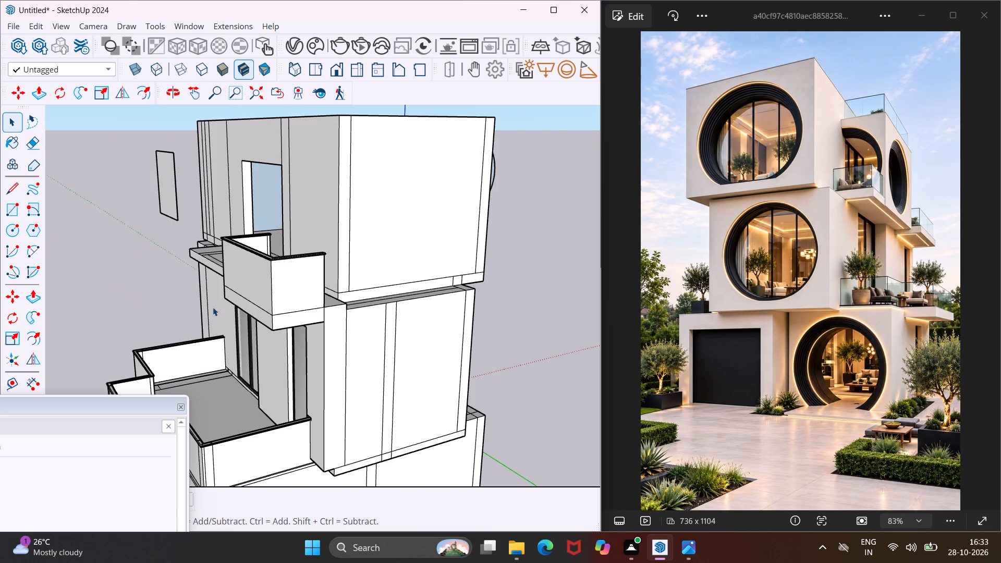
scroll(264, 319, "up", 4)
middle_click_drag(274, 320, 416, 376)
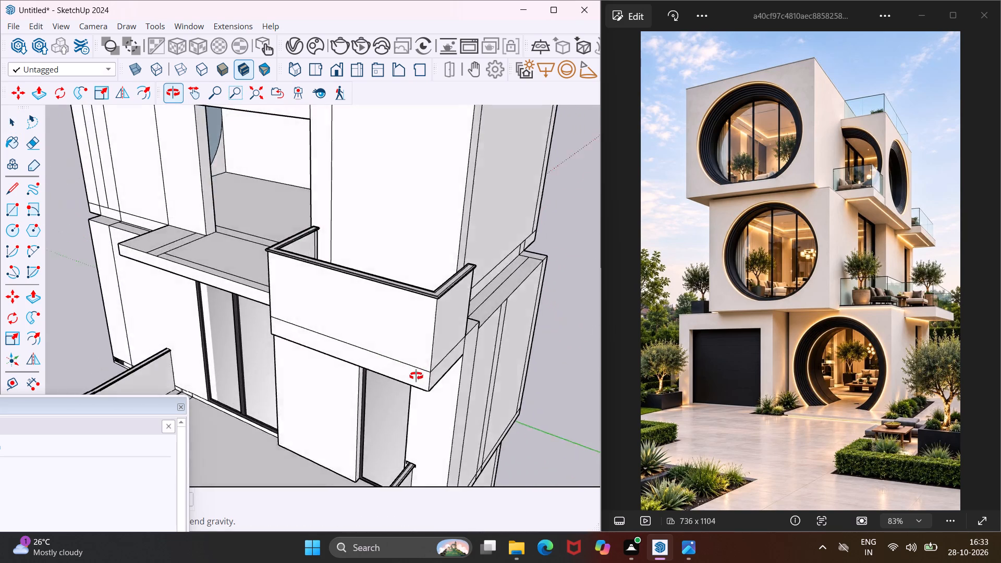
middle_click_drag(416, 376, 534, 380)
scroll(288, 281, "down", 4)
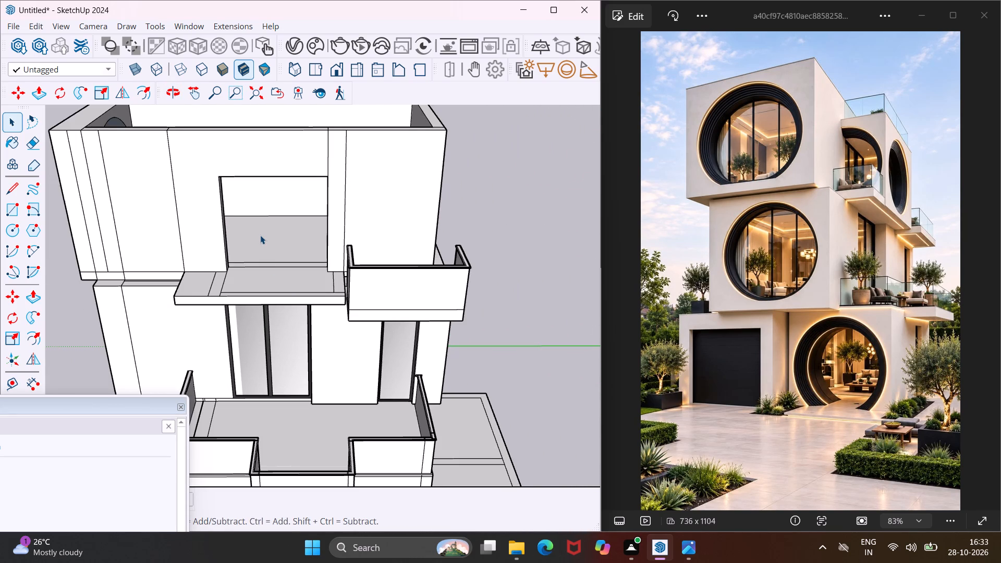
scroll(261, 235, "down", 5)
scroll(152, 232, "down", 4)
scroll(77, 230, "up", 3)
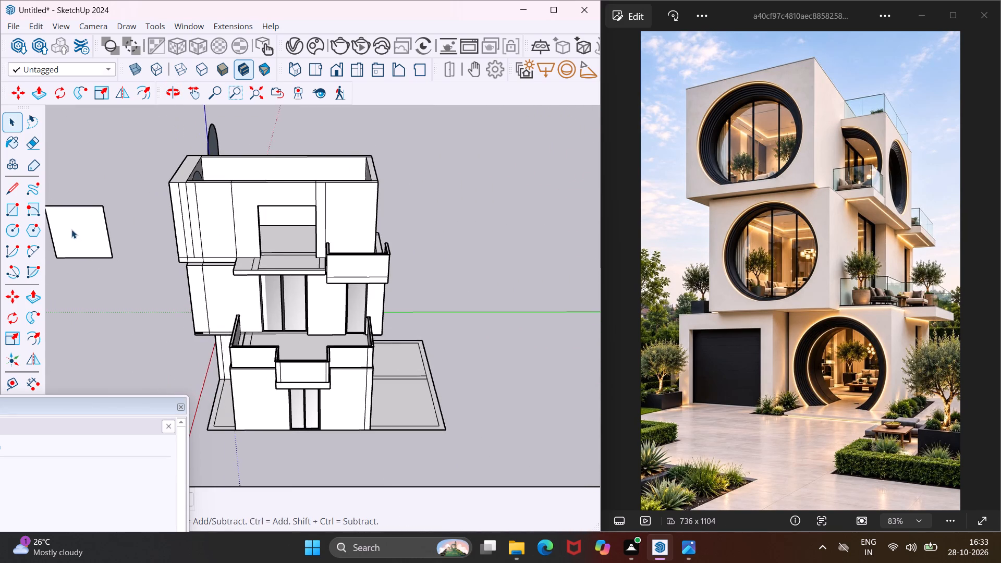
Extrude the detached flat-bottomed circular face beside the building by a very thin amount.
middle_click_drag(68, 232, 190, 236)
scroll(142, 262, "up", 4)
scroll(142, 262, "down", 5)
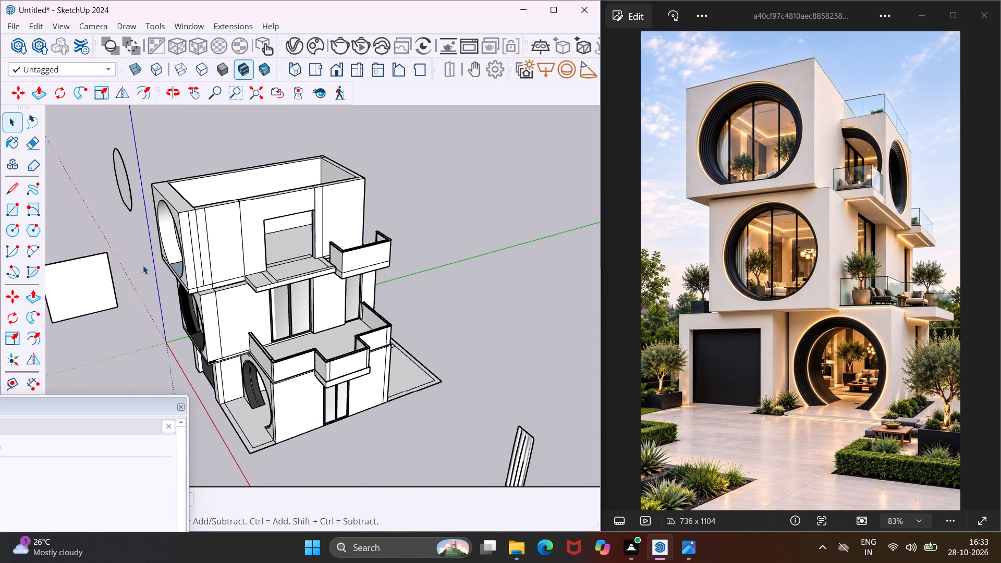
middle_click_drag(124, 182, 432, 176)
scroll(423, 172, "down", 3)
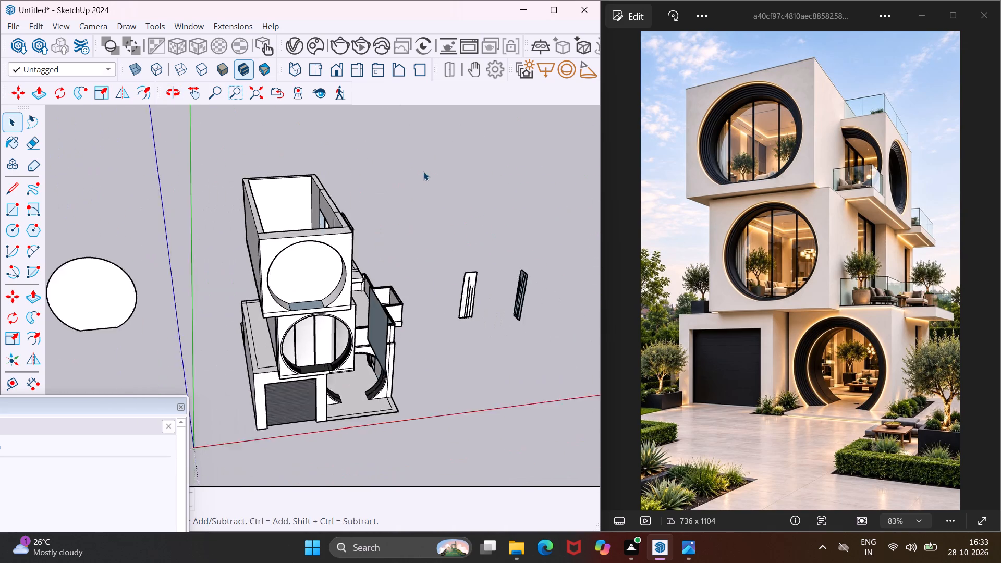
scroll(423, 172, "down", 1)
scroll(143, 264, "up", 8)
left_click(153, 283)
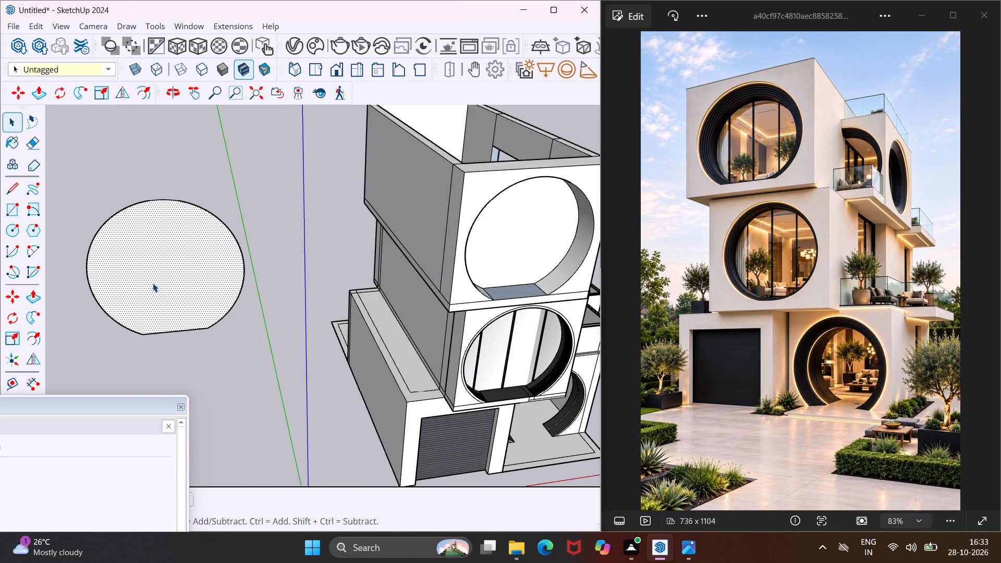
key("p")
left_click(153, 283)
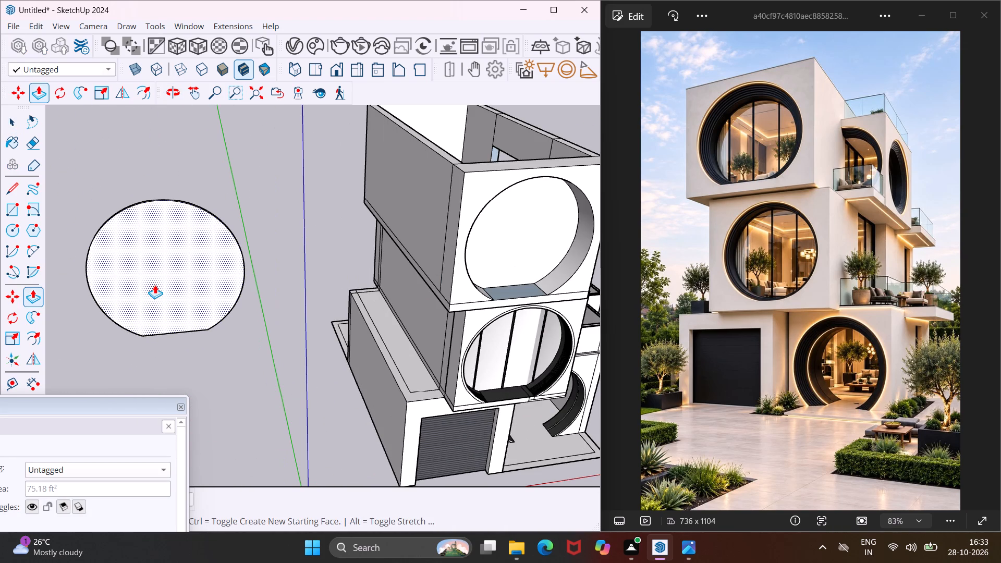
middle_click_drag(172, 284, 395, 290)
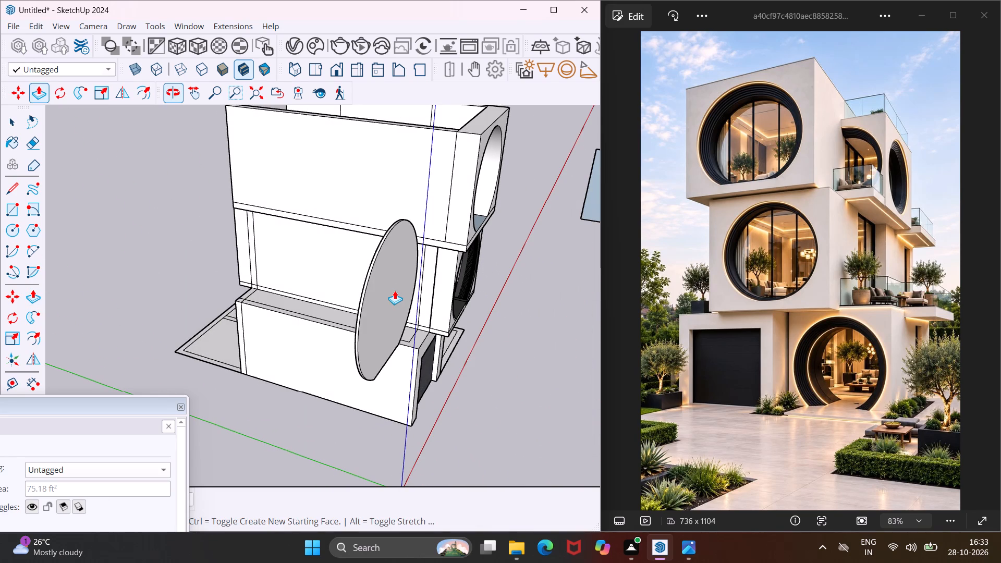
scroll(392, 289, "up", 4)
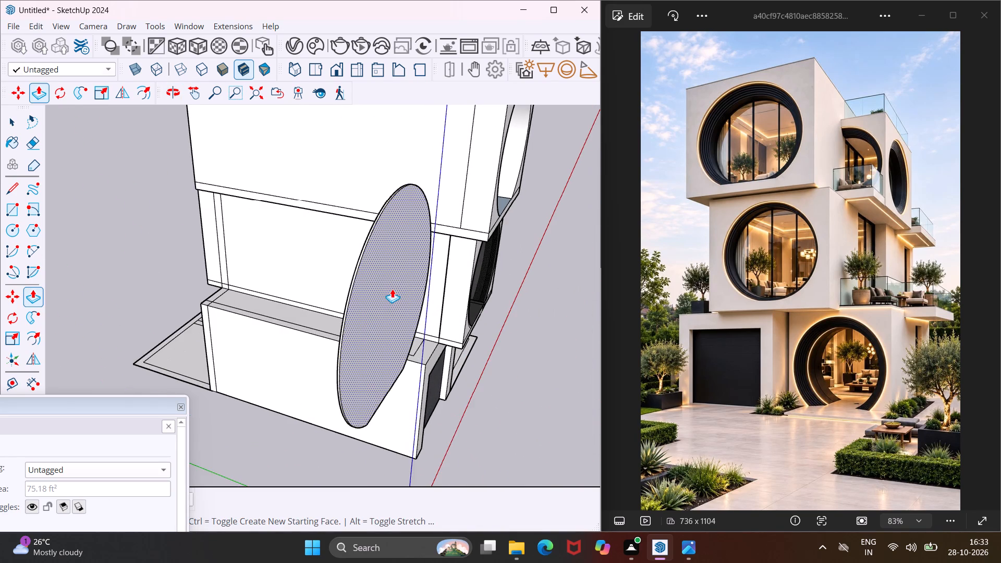
scroll(392, 289, "up", 3)
left_click(392, 289)
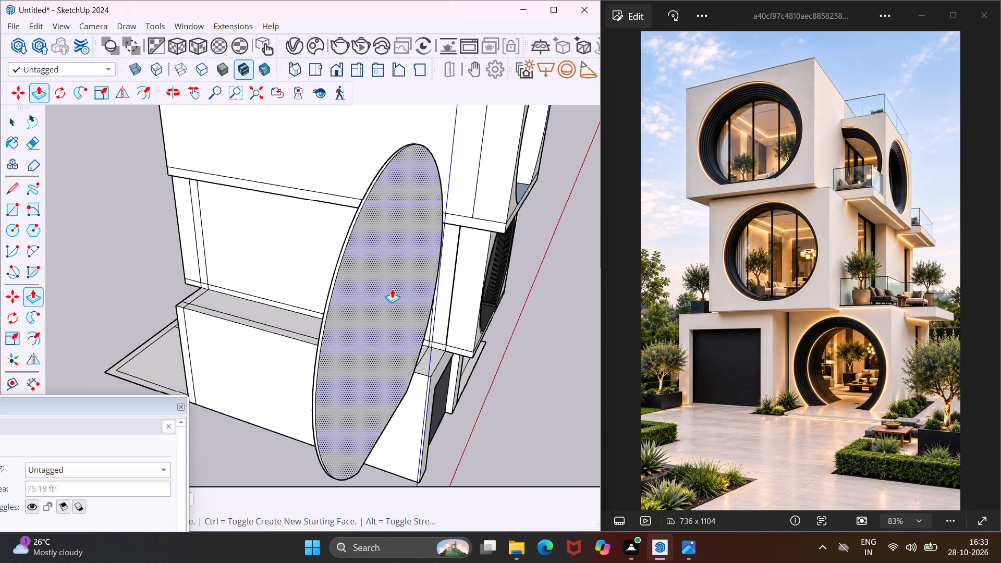
key("Escape")
key("space")
Offset the outline of the flat-bottomed circular panel slightly inward to form a thin rim around its face.
middle_click_drag(392, 289, 232, 264)
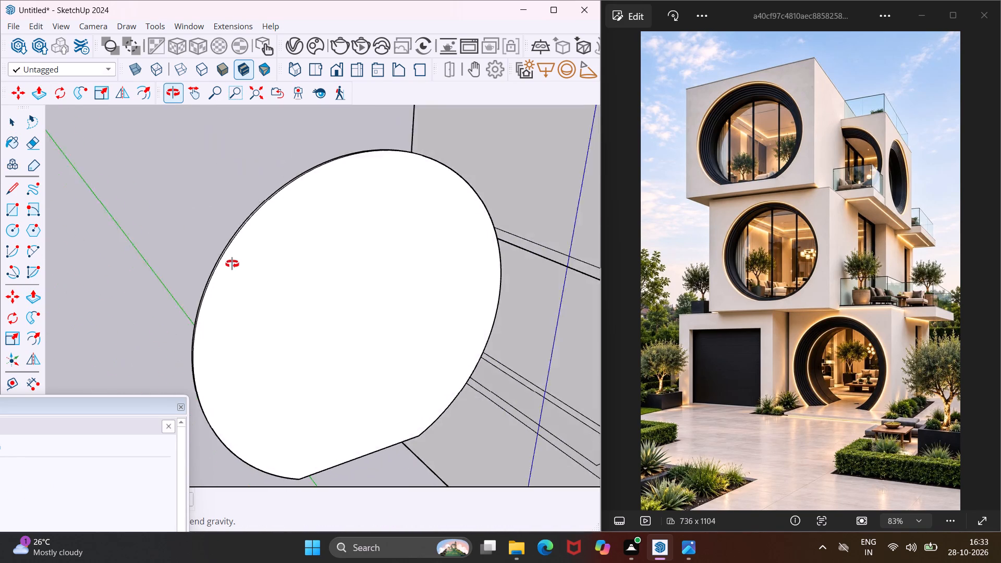
middle_click_drag(232, 264, 179, 231)
scroll(175, 225, "down", 3)
left_click(194, 262)
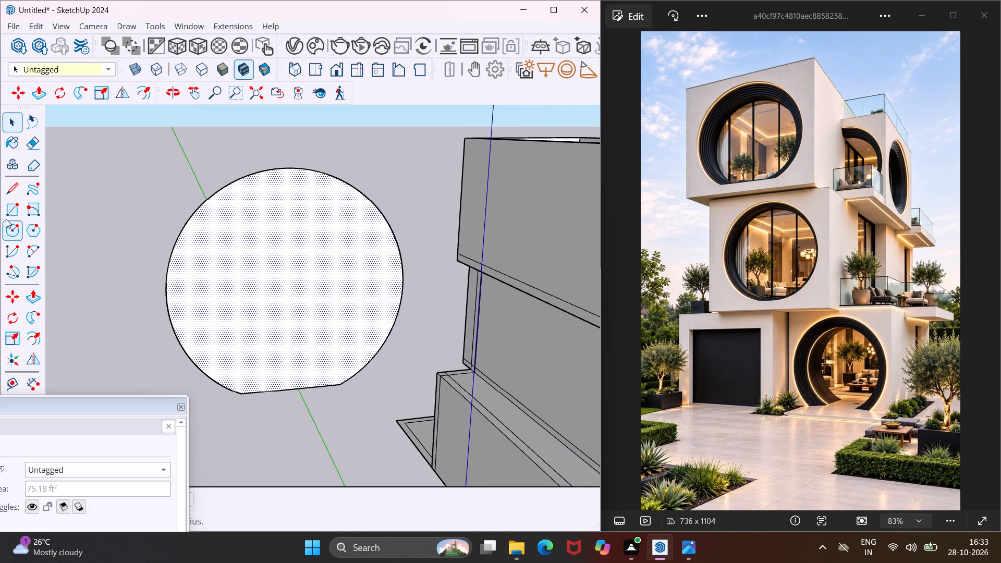
left_click(26, 336)
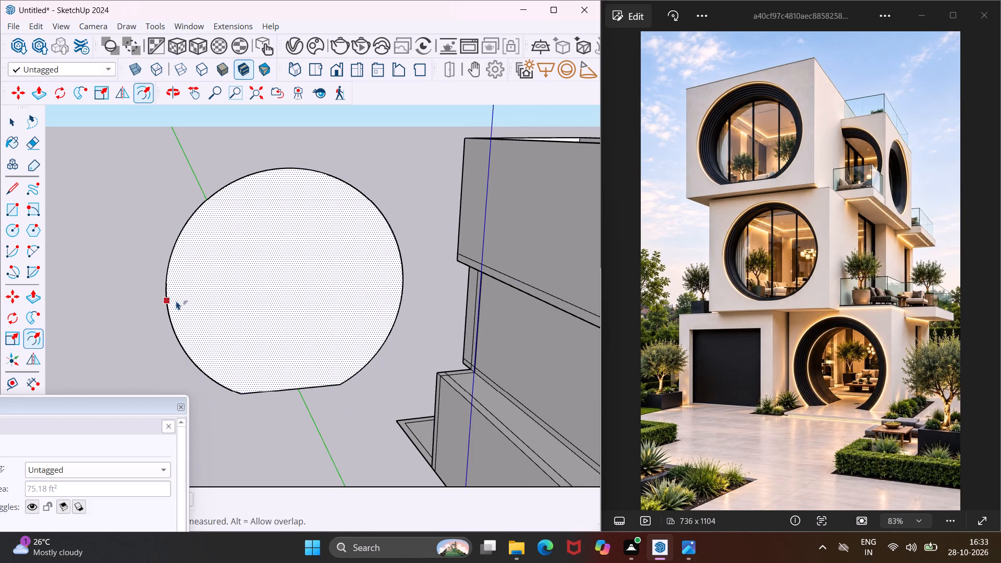
scroll(177, 301, "up", 2)
left_click(177, 299)
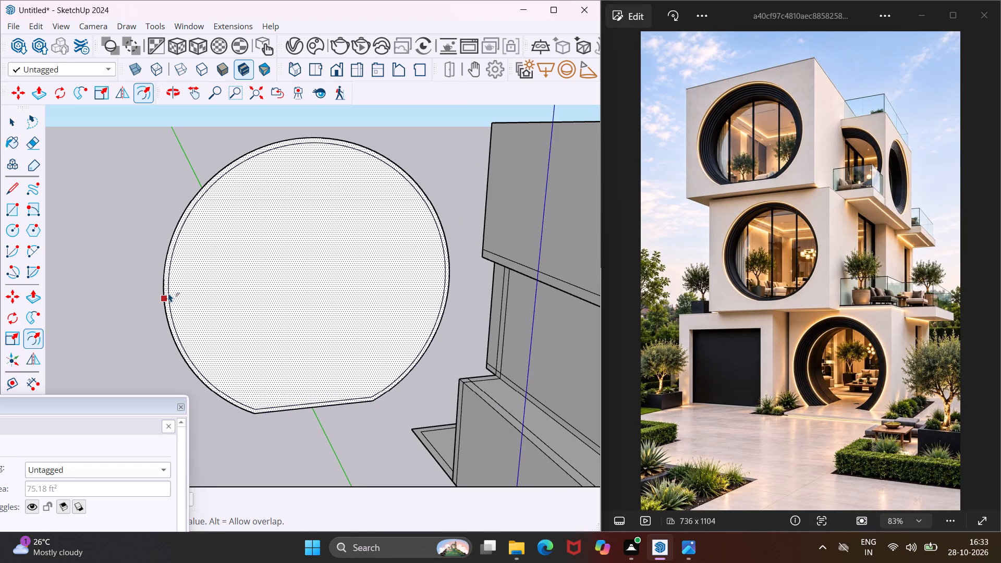
left_click(168, 293)
key("Escape")
key("space")
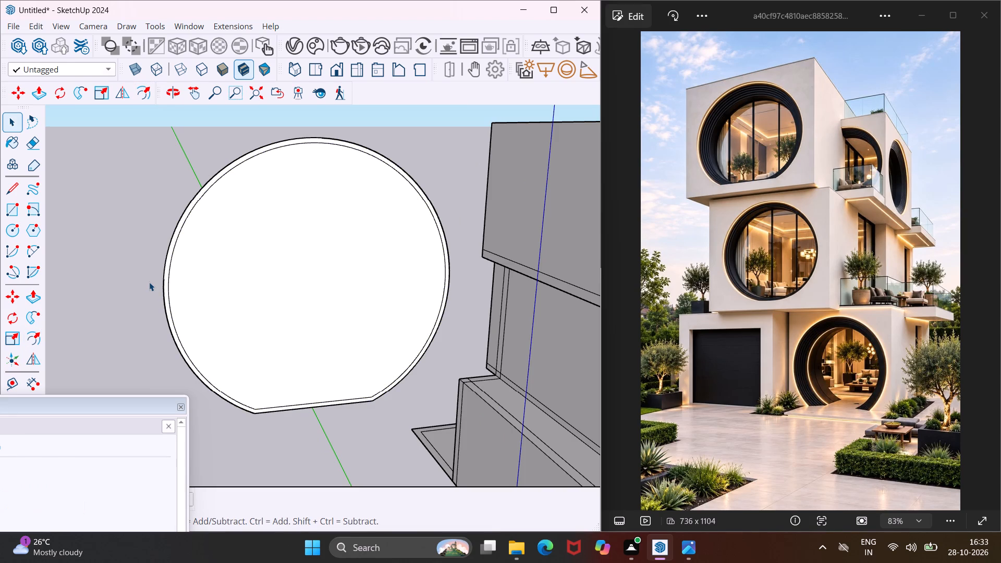
Draw three near-vertical mullion lines across the panel's inner face, with the middle one starting at the flat bottom edge's midpoint.
scroll(149, 282, "up", 4)
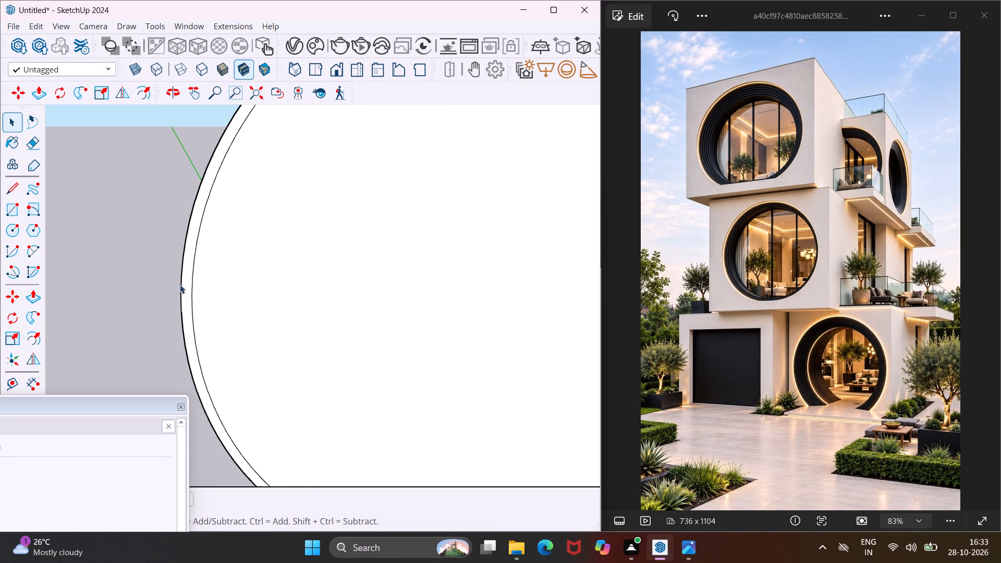
scroll(176, 281, "down", 7)
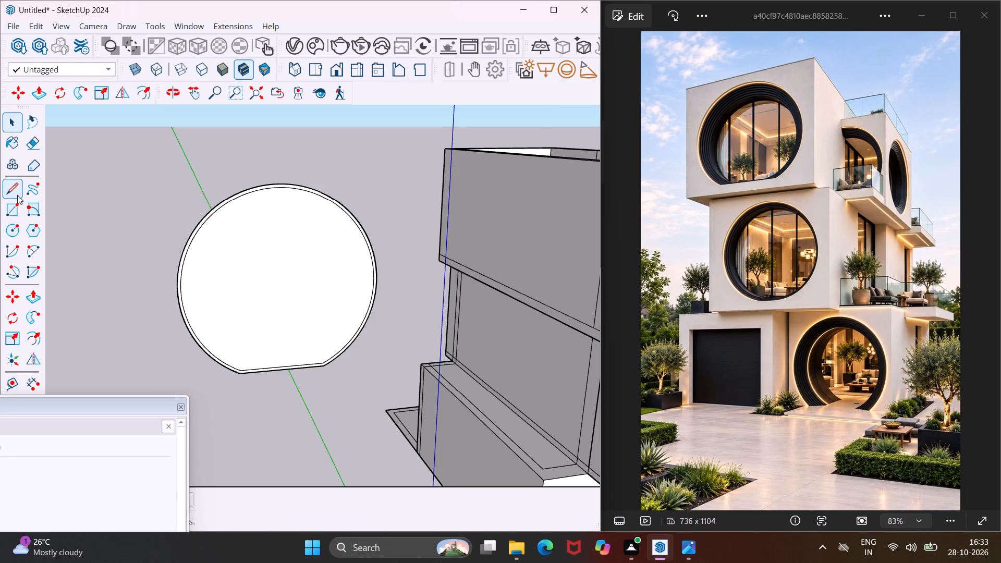
left_click(17, 195)
scroll(214, 336, "up", 3)
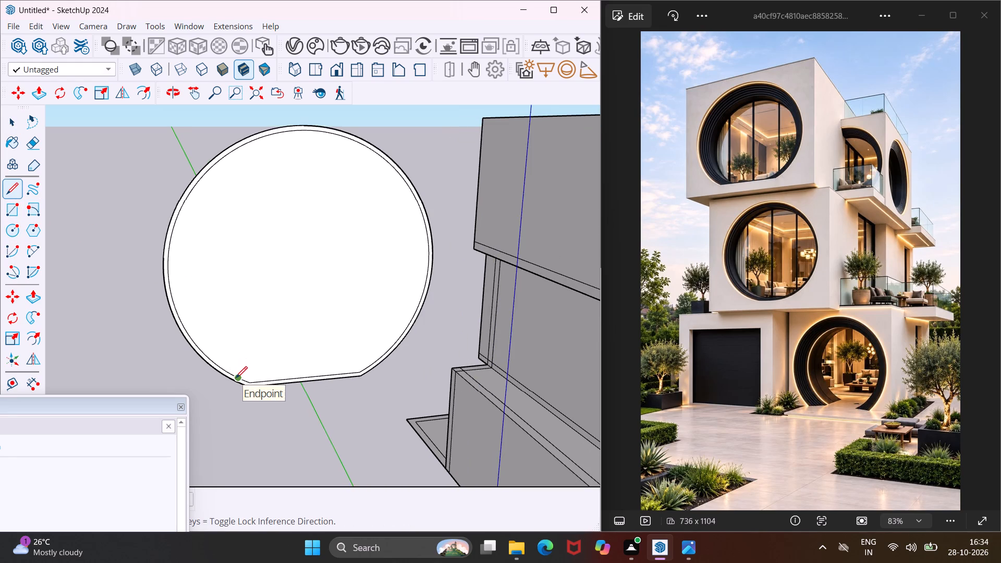
left_click(237, 378)
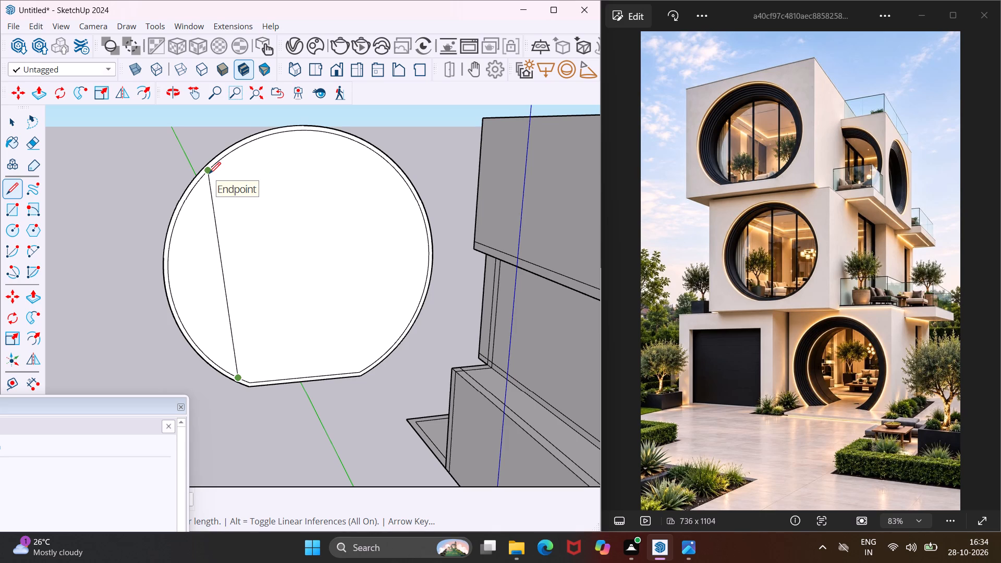
left_click(209, 174)
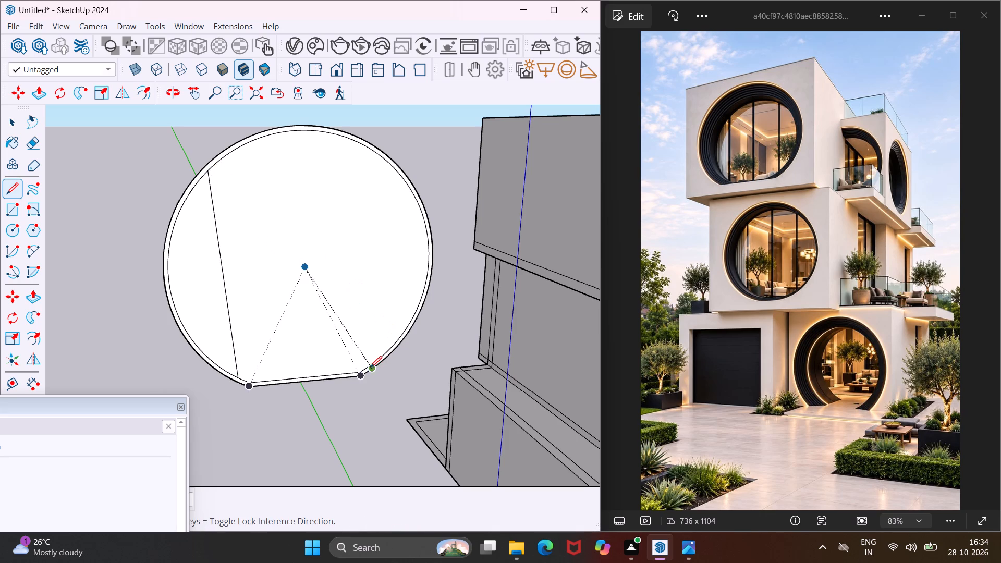
left_click(369, 365)
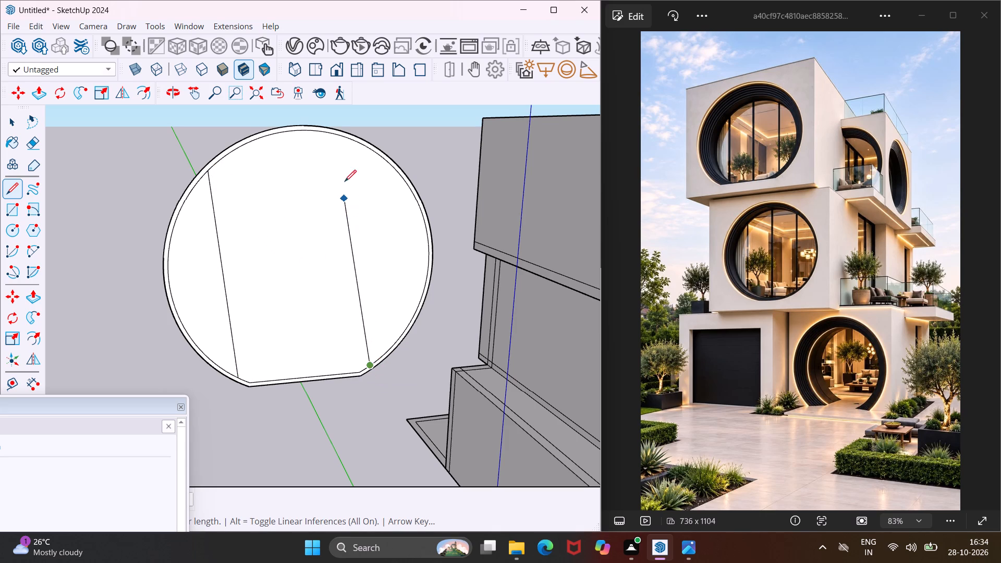
left_click(352, 143)
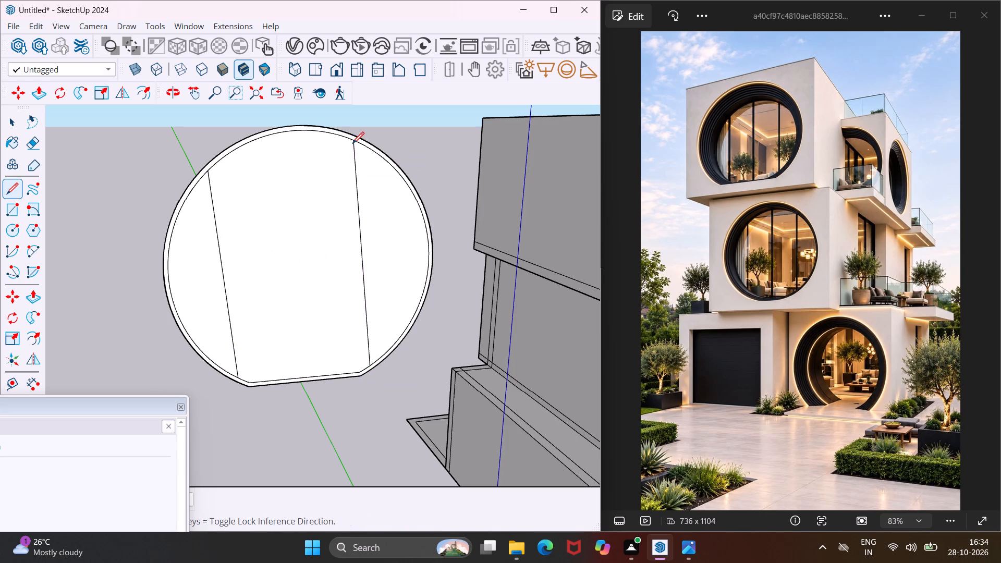
left_click(310, 375)
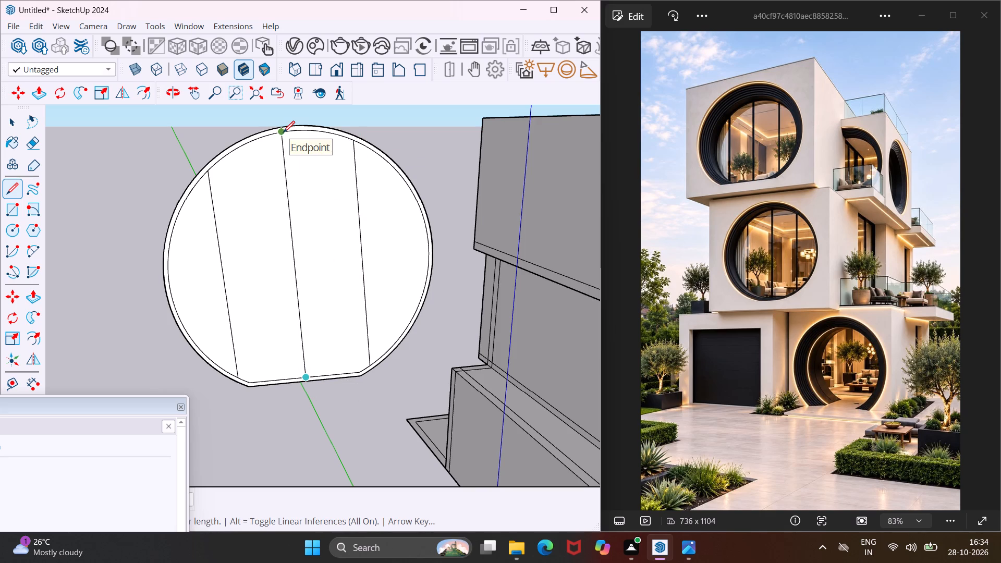
left_click(283, 132)
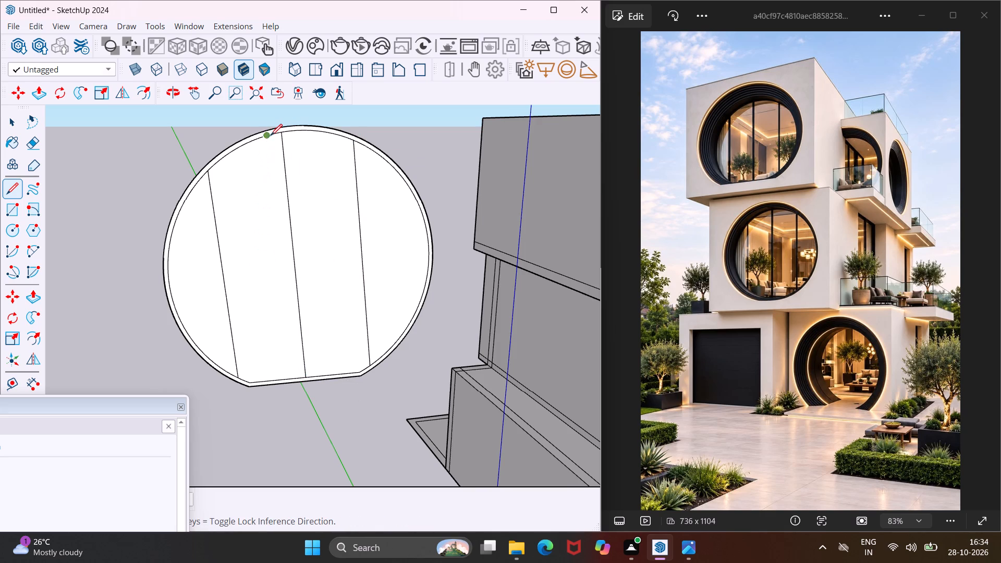
Draw a second line close beside the middle mullion line, from the top arc to the flat bottom edge, forming a narrow bar.
scroll(272, 134, "up", 5)
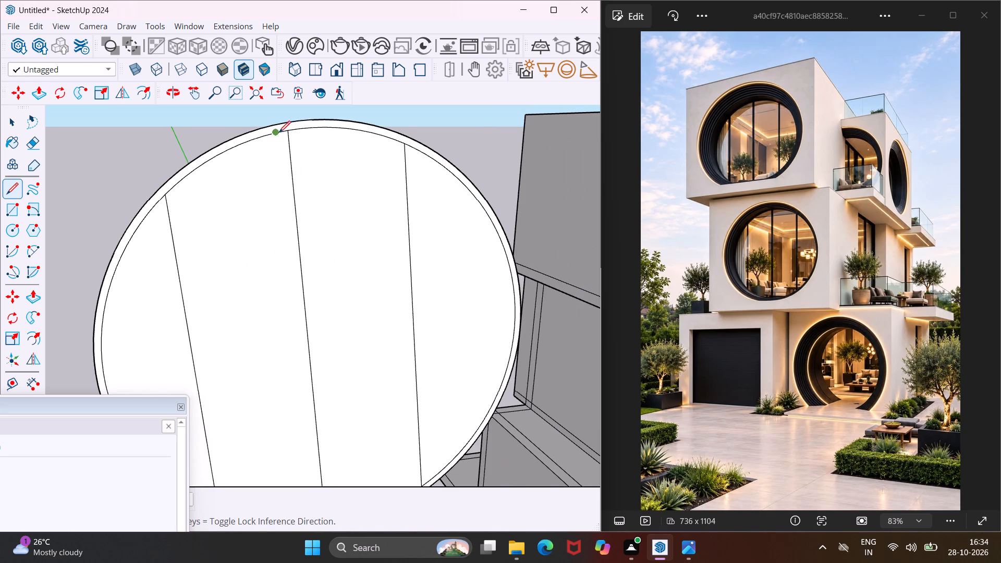
scroll(279, 132, "up", 4)
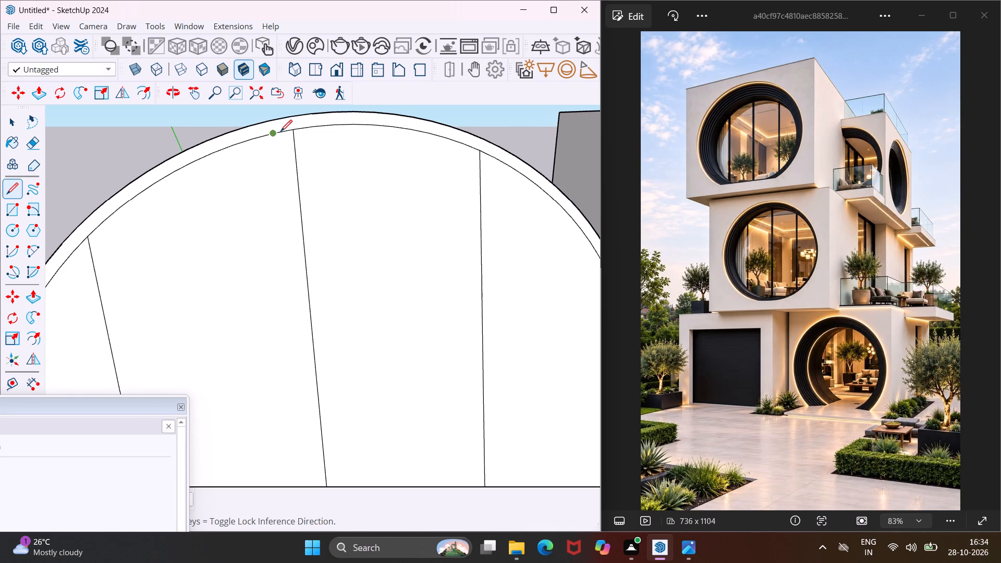
scroll(280, 131, "up", 3)
left_click(283, 131)
scroll(285, 189, "down", 6)
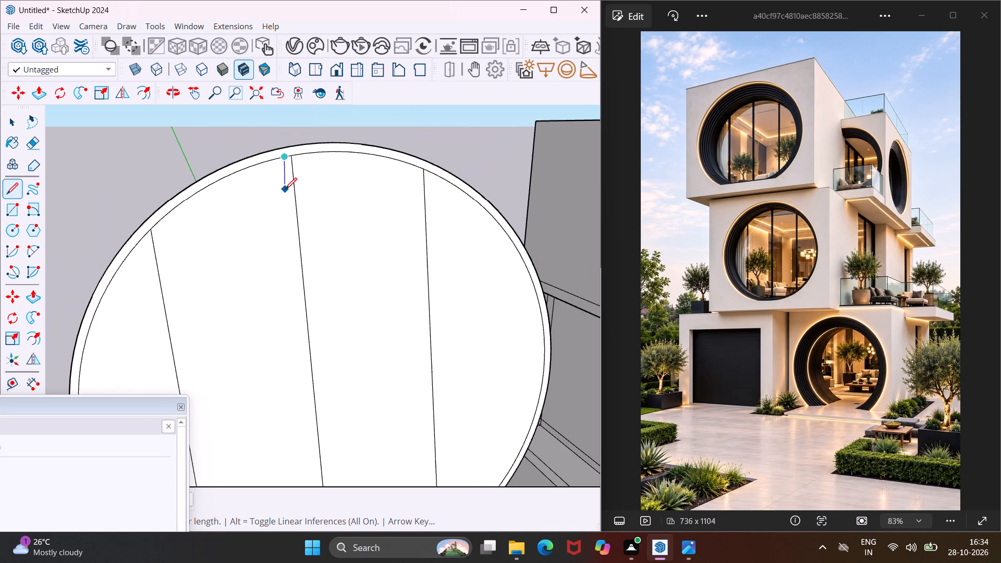
scroll(284, 189, "down", 10)
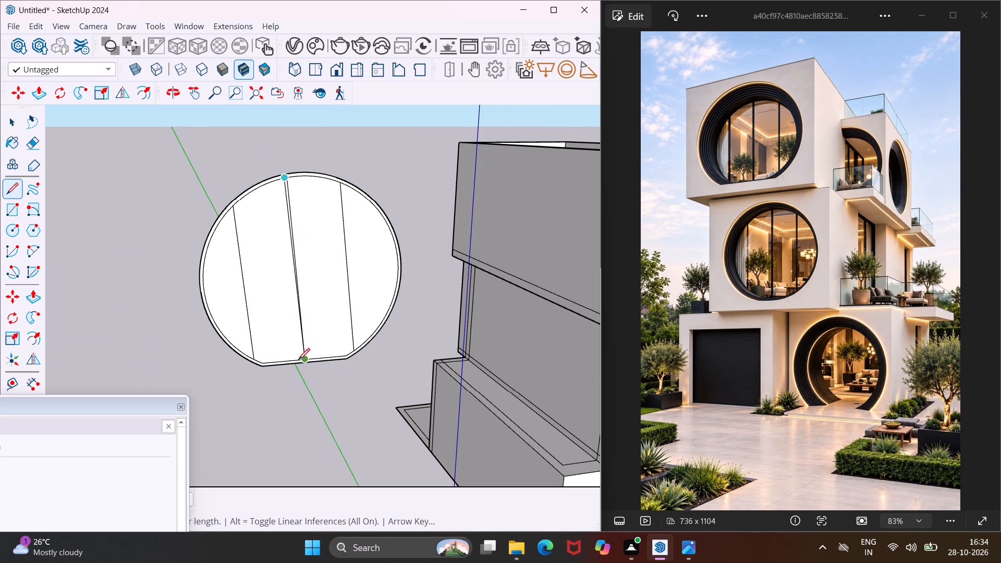
scroll(298, 360, "up", 10)
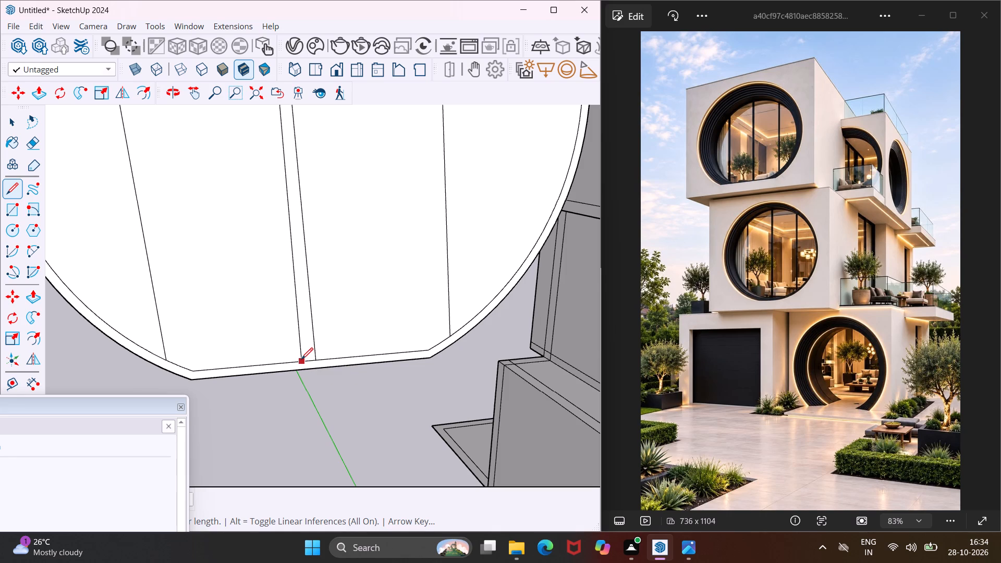
scroll(303, 359, "down", 5)
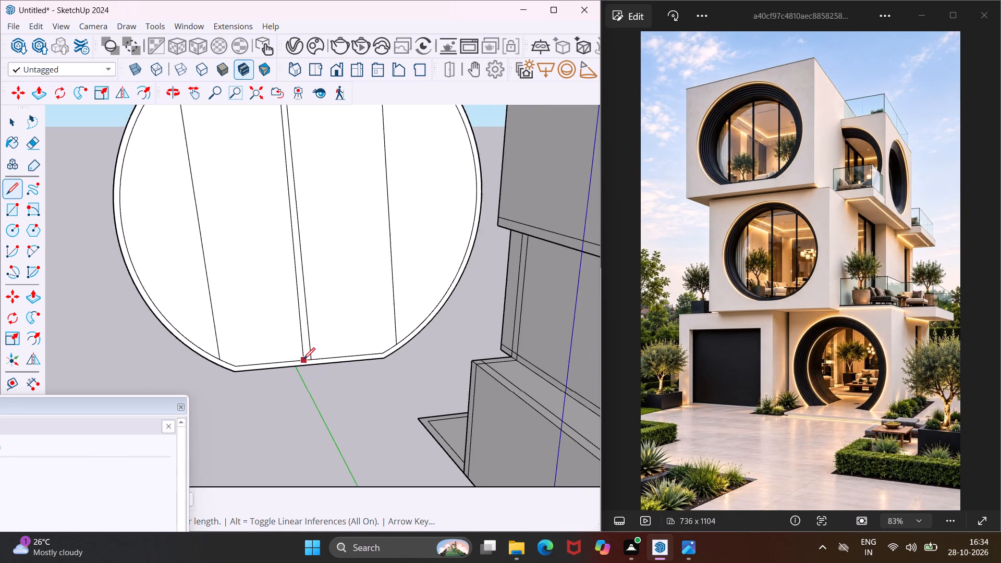
scroll(303, 359, "down", 4)
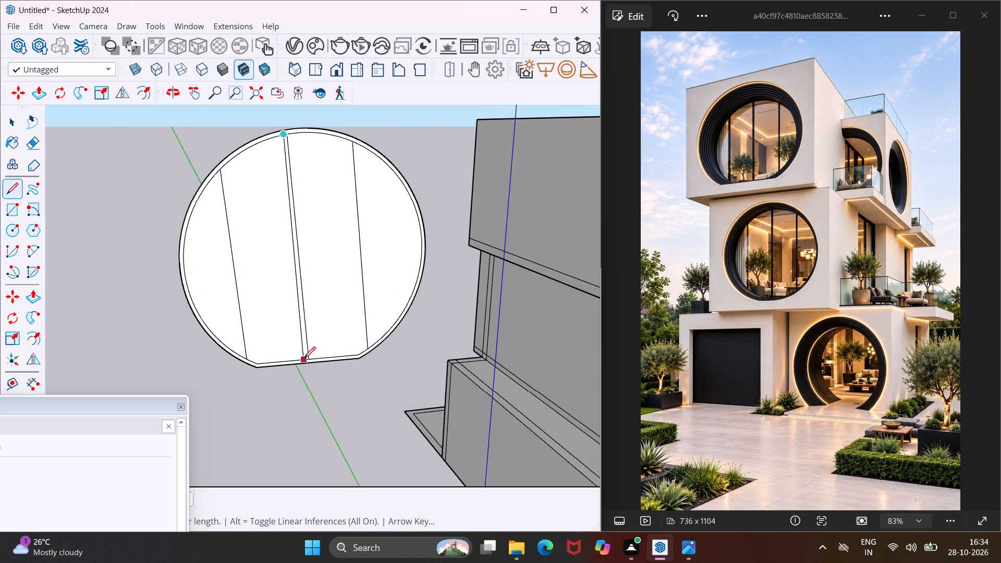
scroll(304, 358, "up", 17)
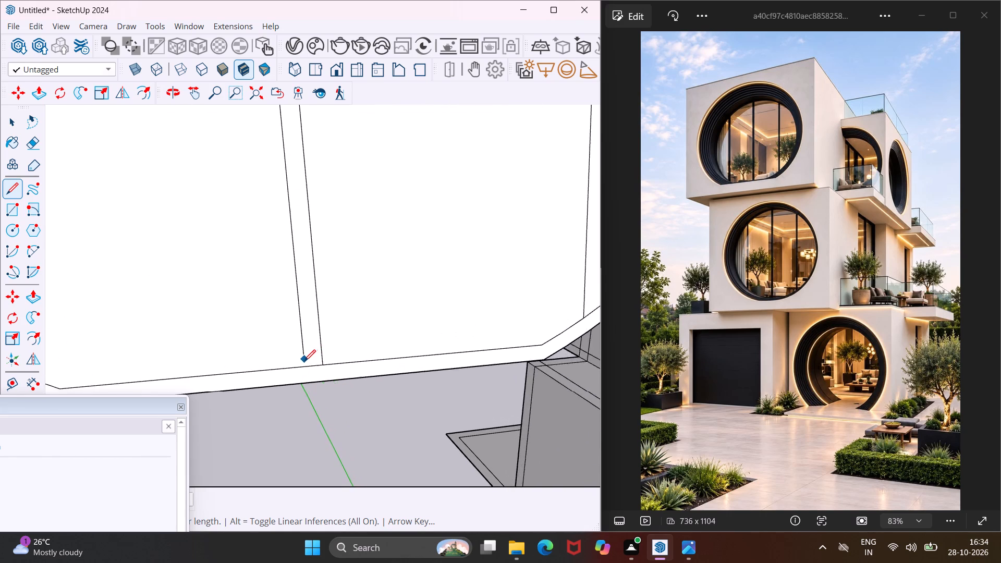
scroll(304, 361, "up", 2)
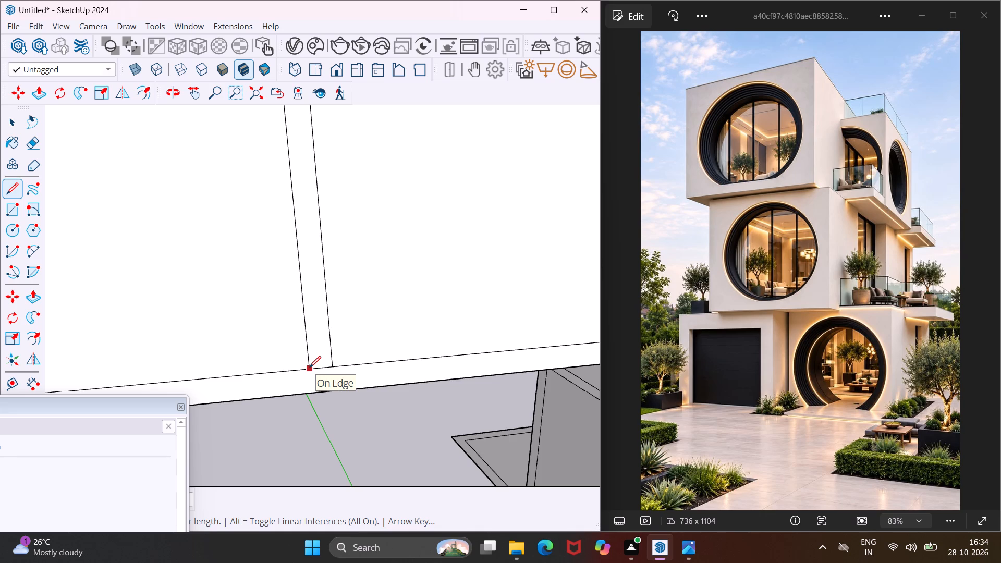
left_click(312, 368)
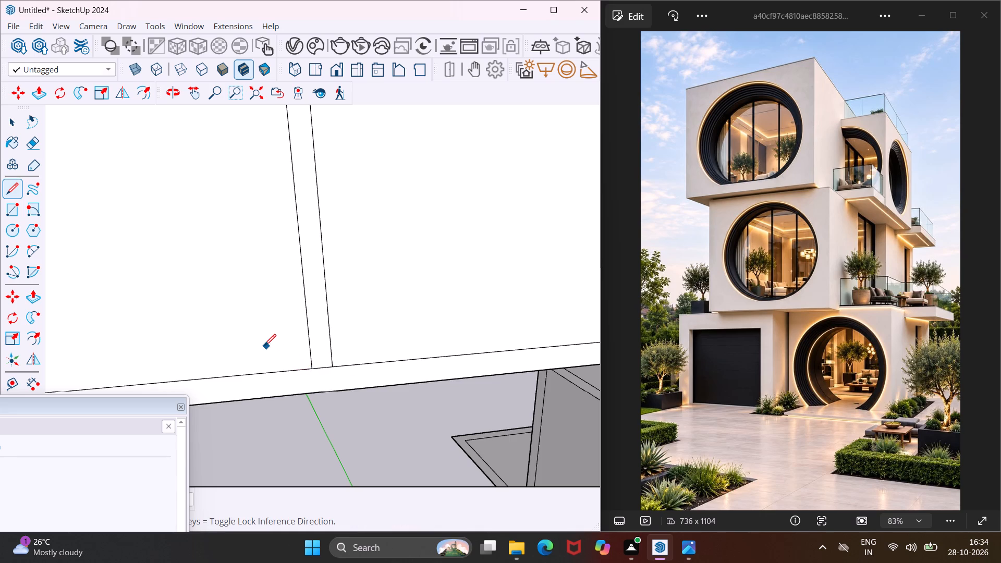
scroll(264, 346, "down", 19)
scroll(258, 354, "down", 5)
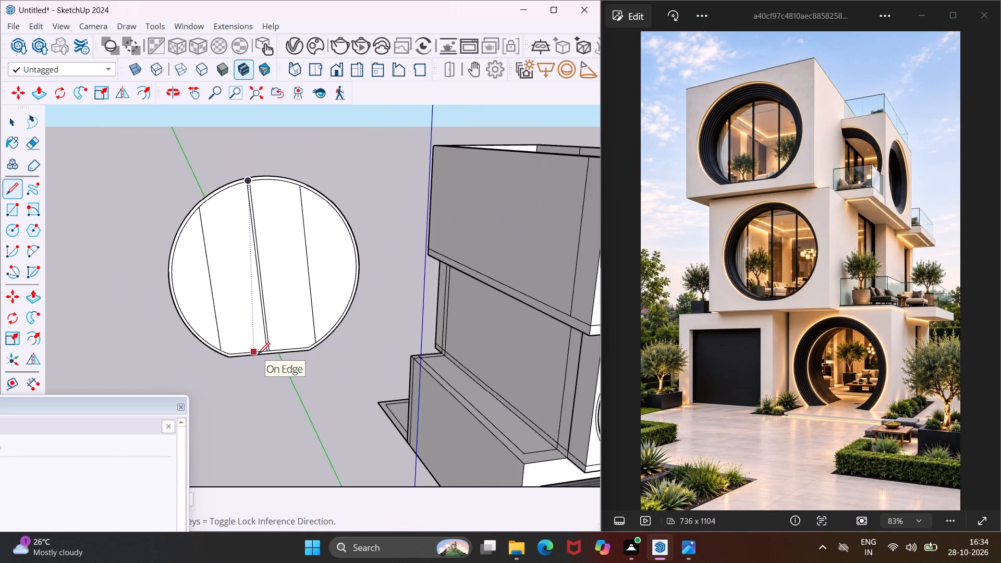
key("Escape")
Draw a second line close beside the mullion line nearest the building, between the inner rim's upper and lower arcs.
scroll(294, 184, "up", 18)
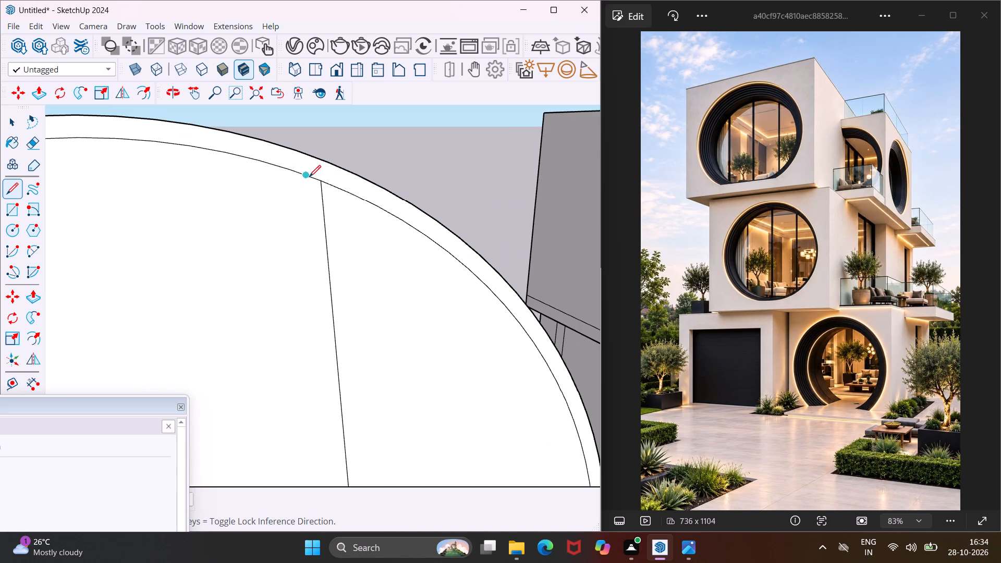
left_click(307, 177)
scroll(318, 258, "down", 15)
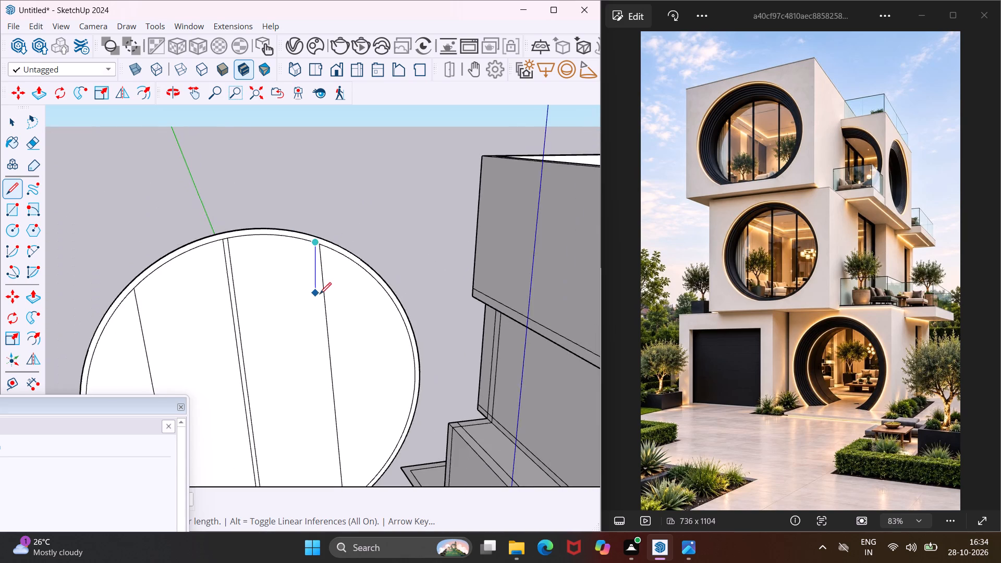
scroll(320, 294, "down", 4)
scroll(334, 455, "up", 6)
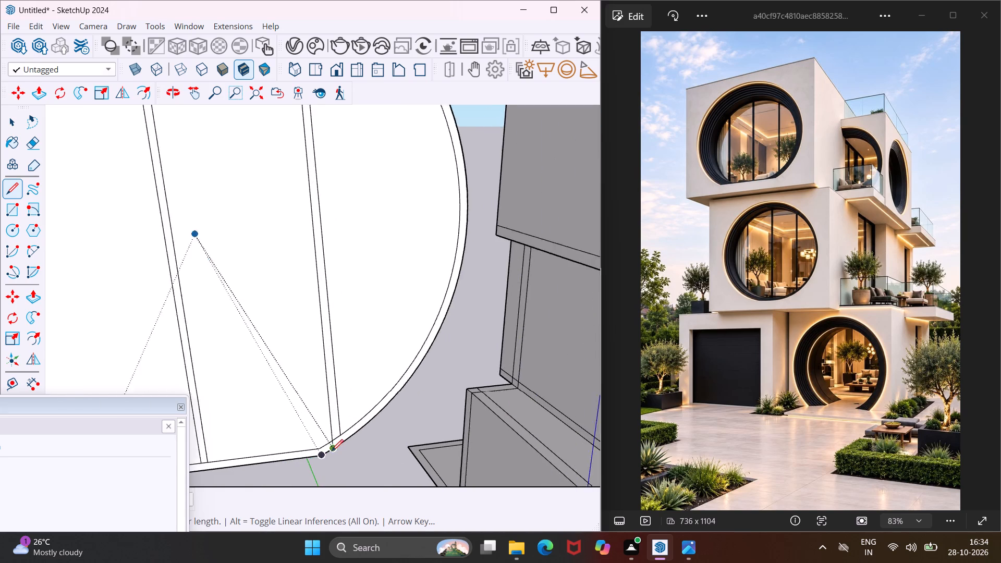
scroll(332, 451, "up", 9)
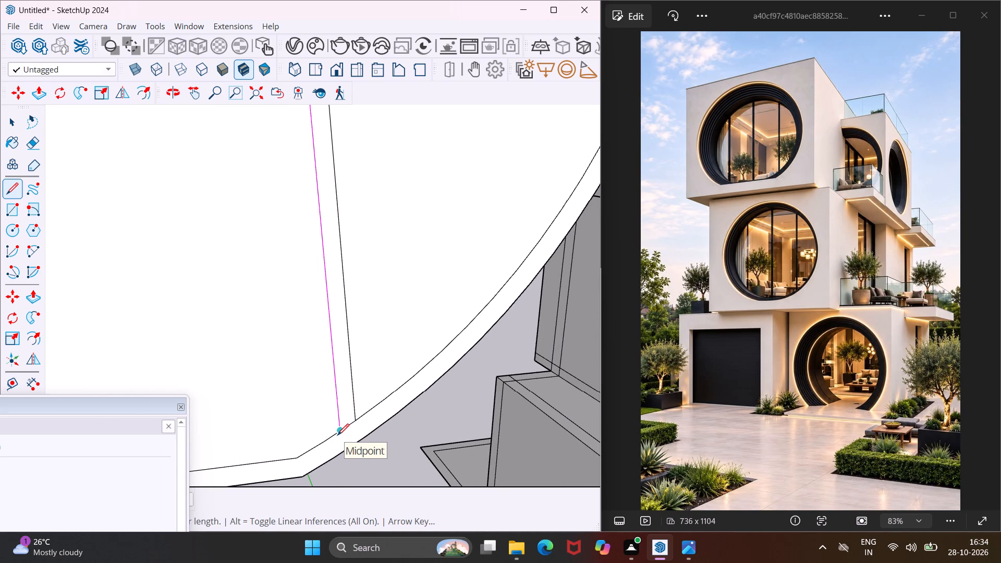
left_click(337, 435)
Draw a second line close beside the mullion line farthest from the building, between the inner rim's upper and lower arcs.
scroll(286, 415, "down", 20)
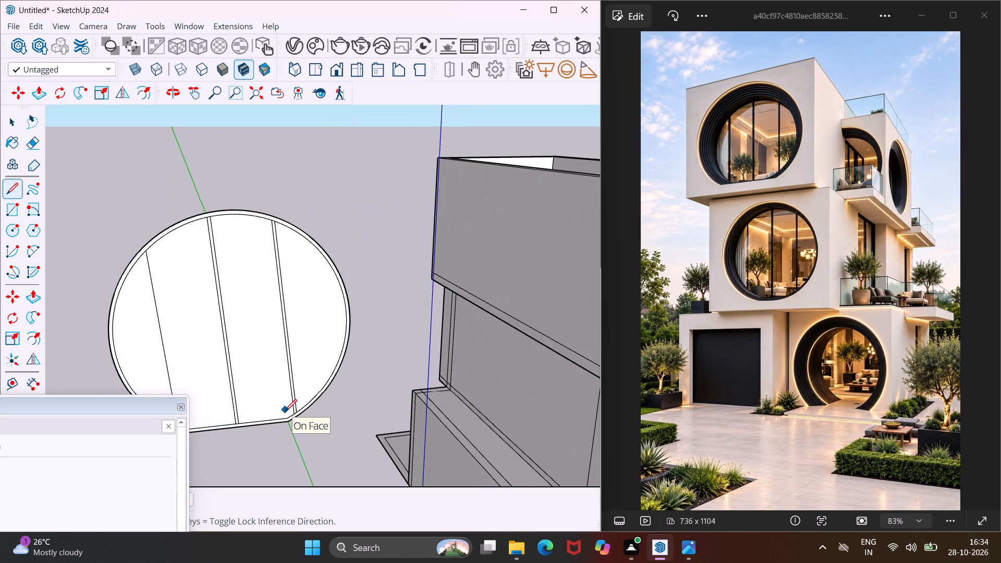
scroll(301, 366, "down", 6)
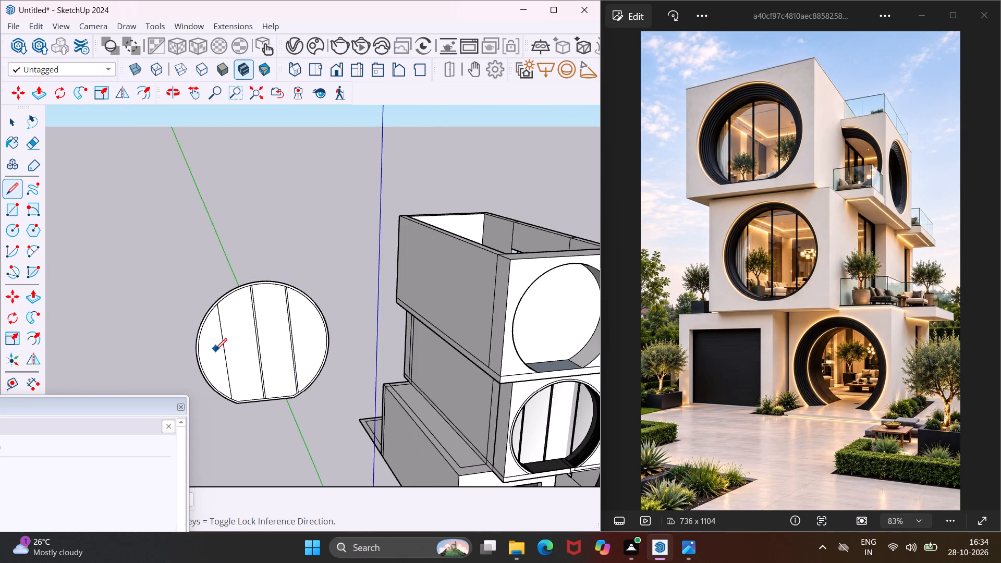
scroll(215, 350, "up", 15)
scroll(249, 148, "down", 5)
scroll(245, 121, "up", 3)
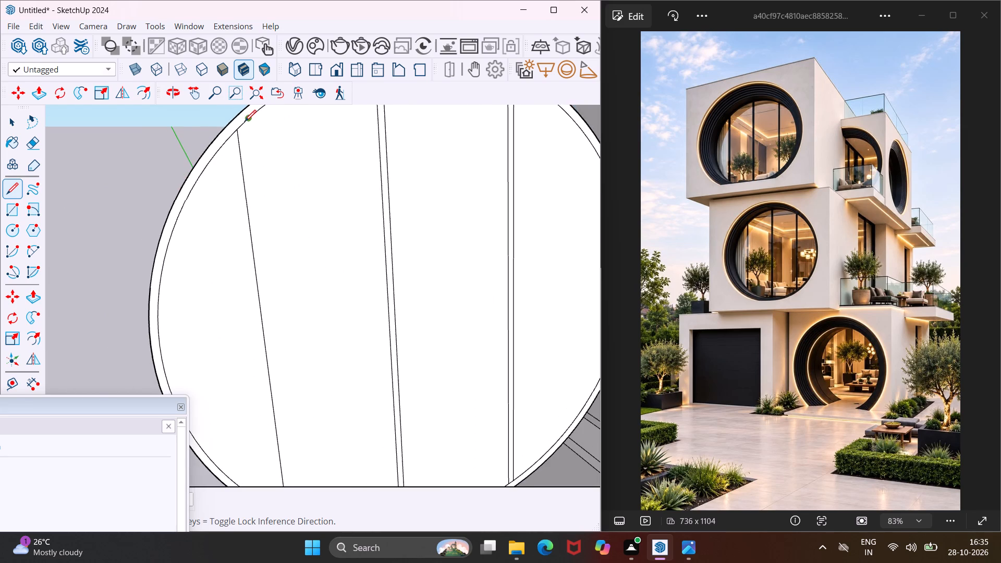
scroll(245, 121, "up", 7)
left_click(243, 123)
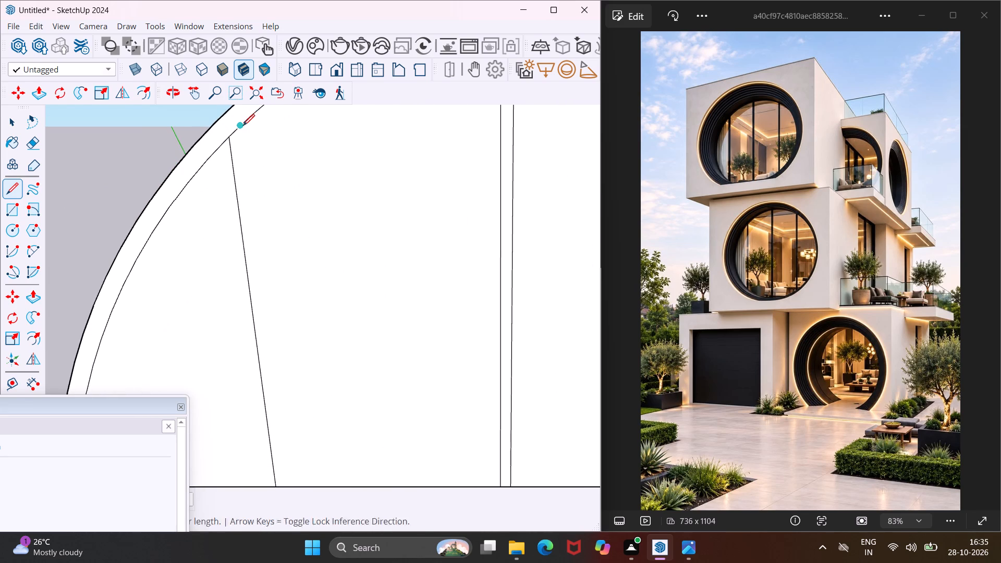
scroll(258, 187, "down", 16)
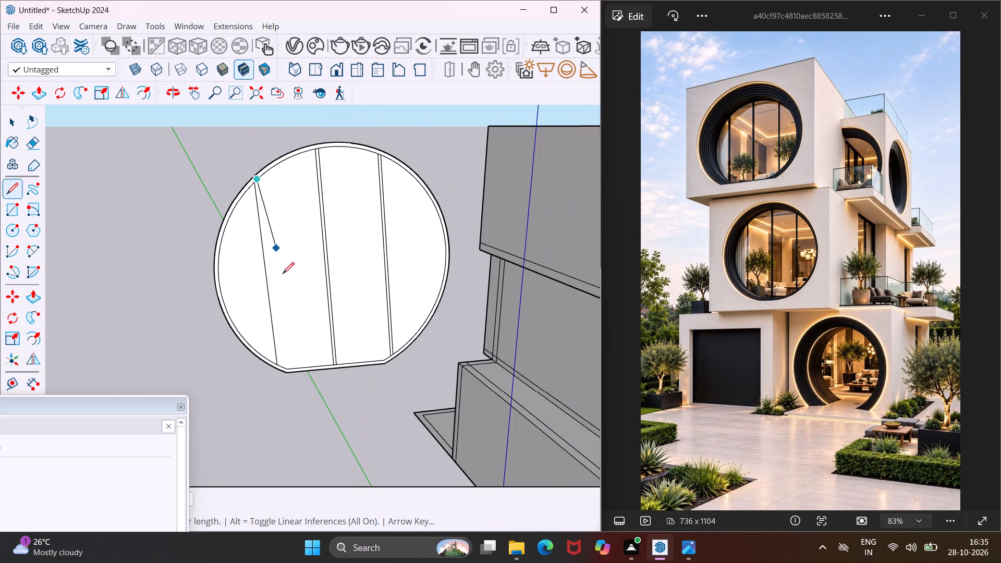
scroll(280, 371, "up", 6)
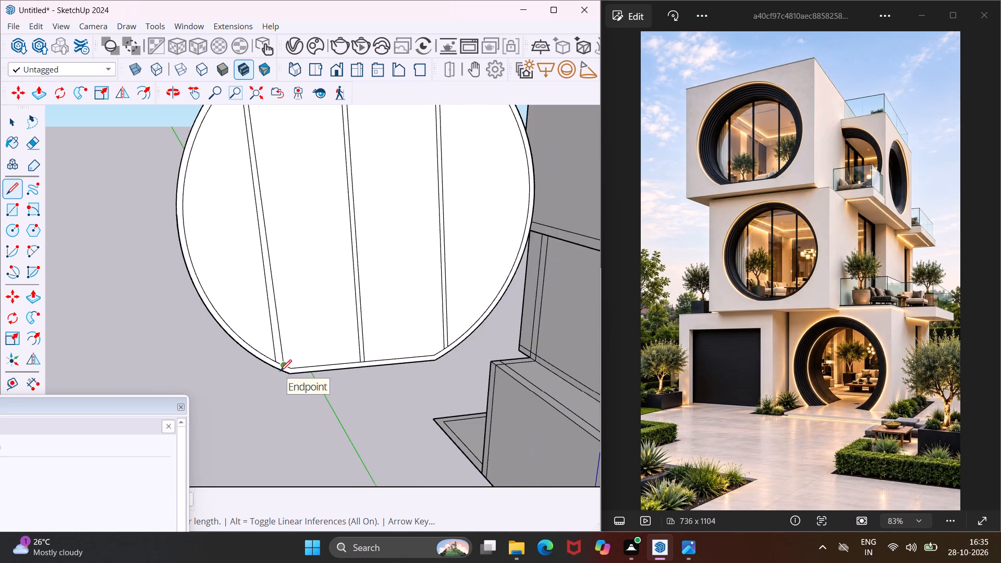
scroll(280, 371, "up", 10)
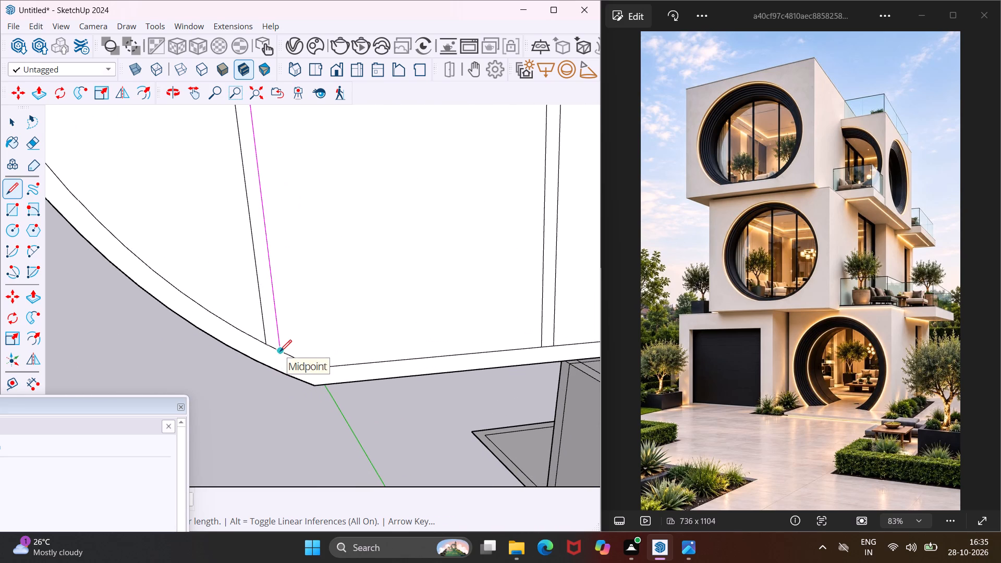
left_click(280, 351)
key("Escape")
key("space")
Push/Pull the thin rim face of the flat-bottomed circular panel slightly outward.
scroll(270, 311, "down", 14)
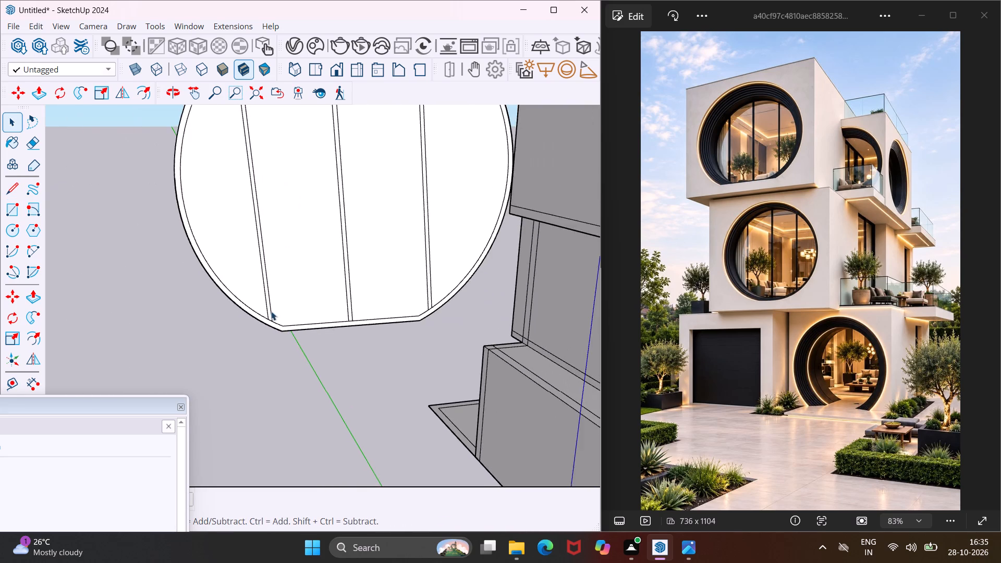
scroll(271, 311, "down", 9)
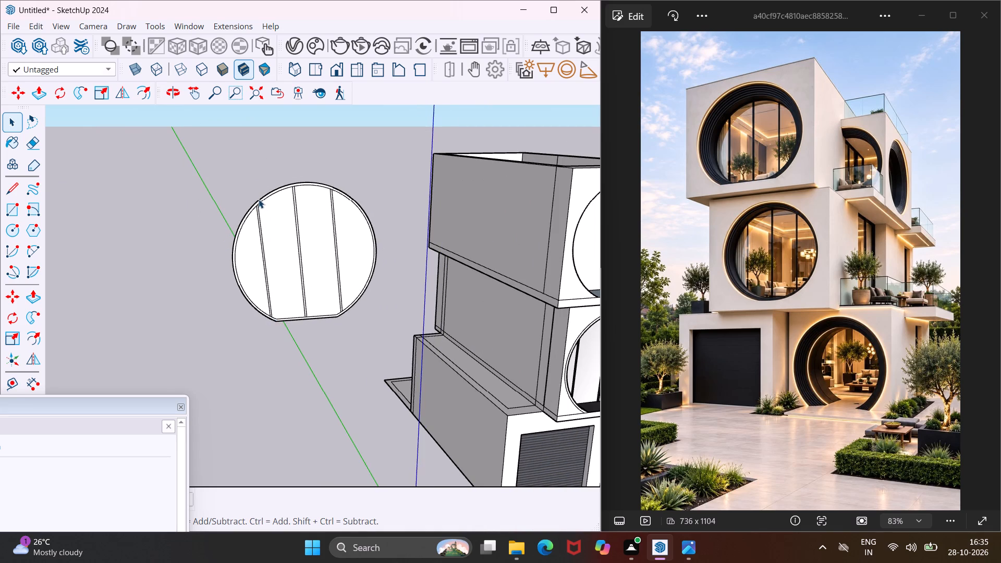
scroll(259, 199, "up", 15)
left_click(268, 213)
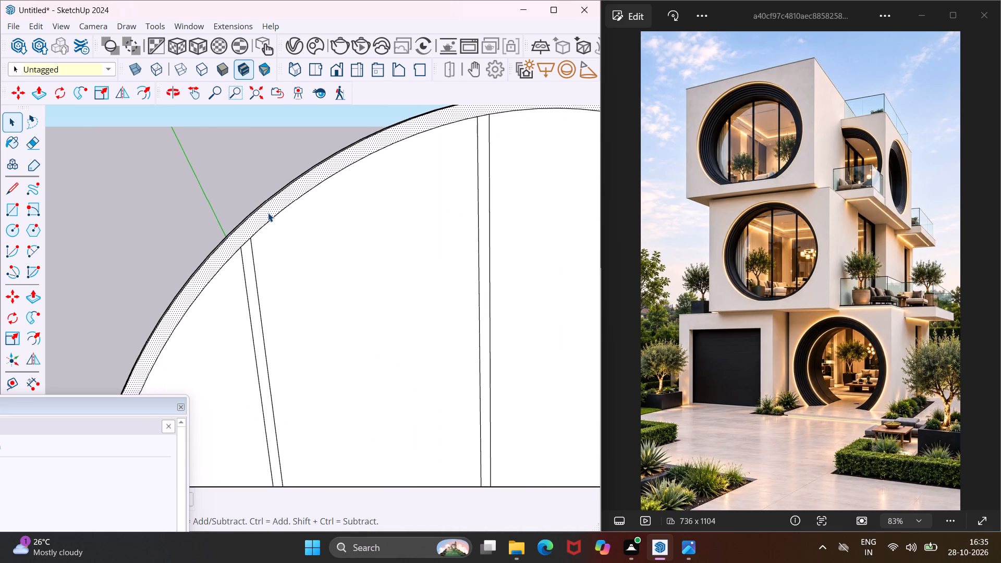
key("p")
left_click(268, 213)
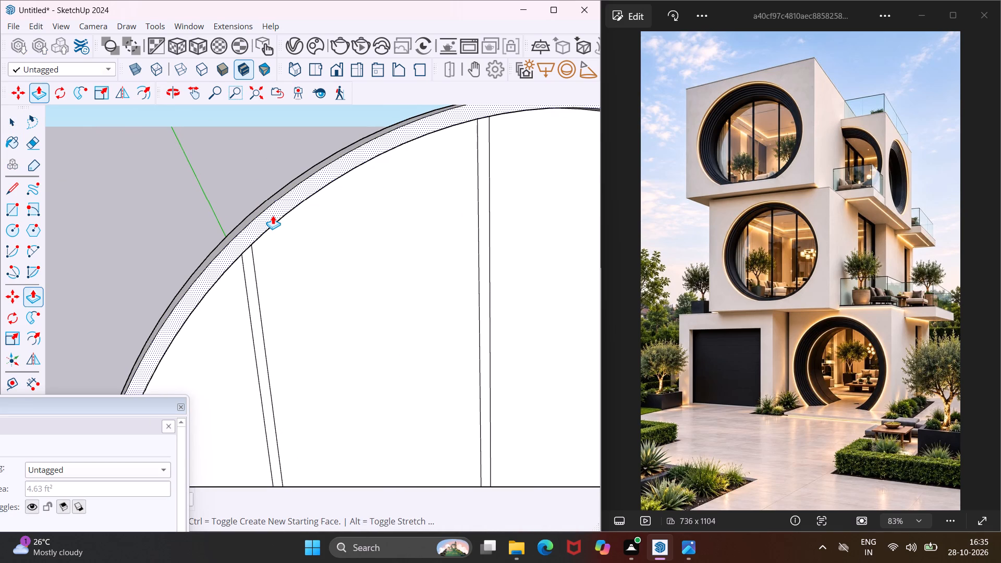
left_click(273, 215)
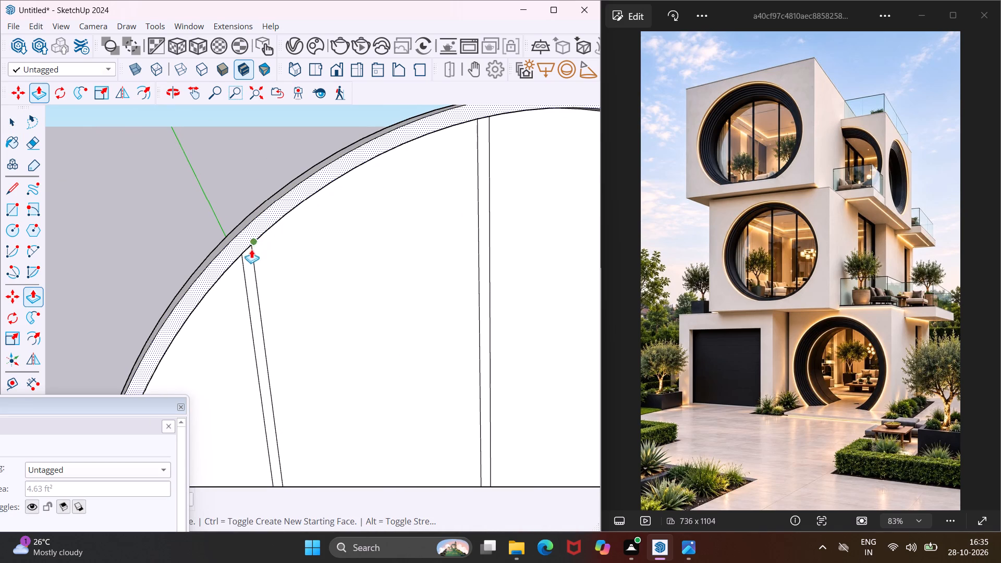
key("Escape")
Extrude the three narrow mullion bars on the circular panel by the same depth as the rim.
scroll(247, 256, "up", 2)
double_click(247, 256)
scroll(187, 228, "down", 4)
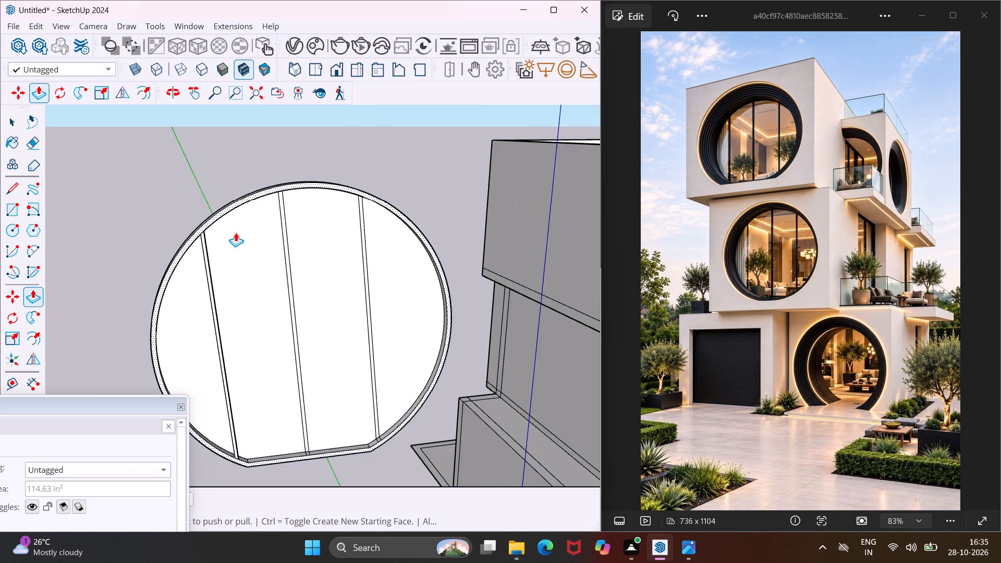
scroll(288, 192, "up", 8)
double_click(279, 202)
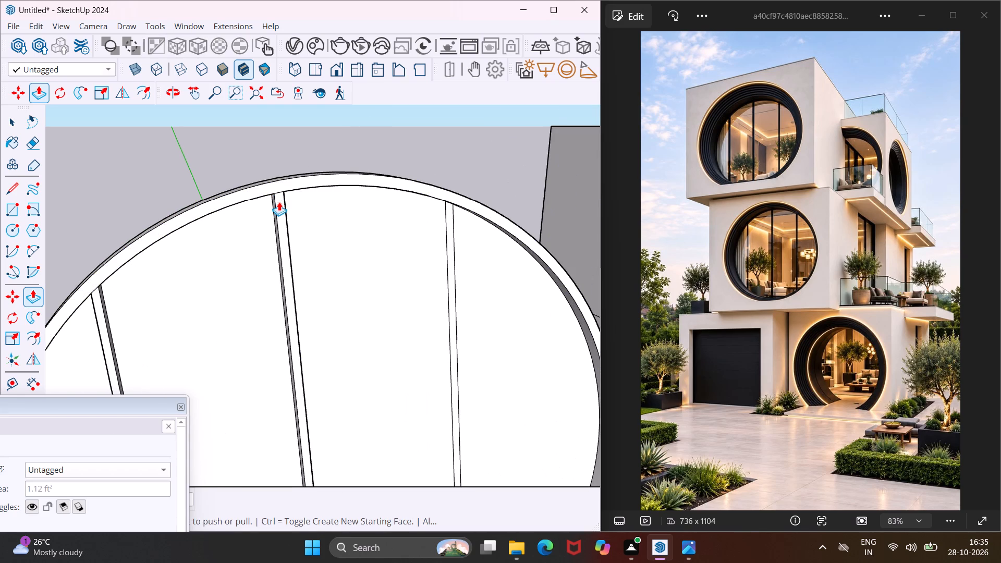
double_click(448, 224)
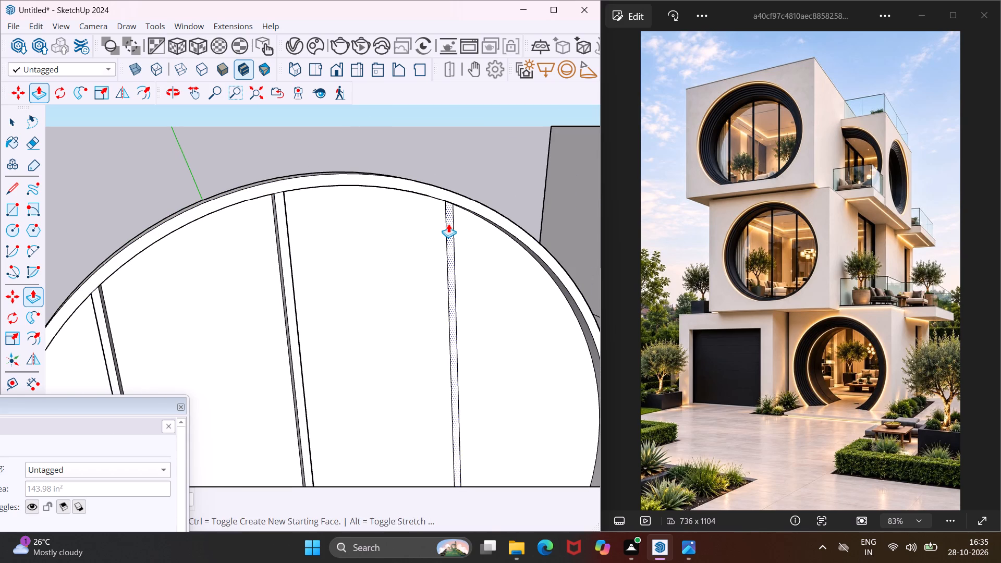
scroll(326, 178, "down", 6)
key("Escape")
key("space")
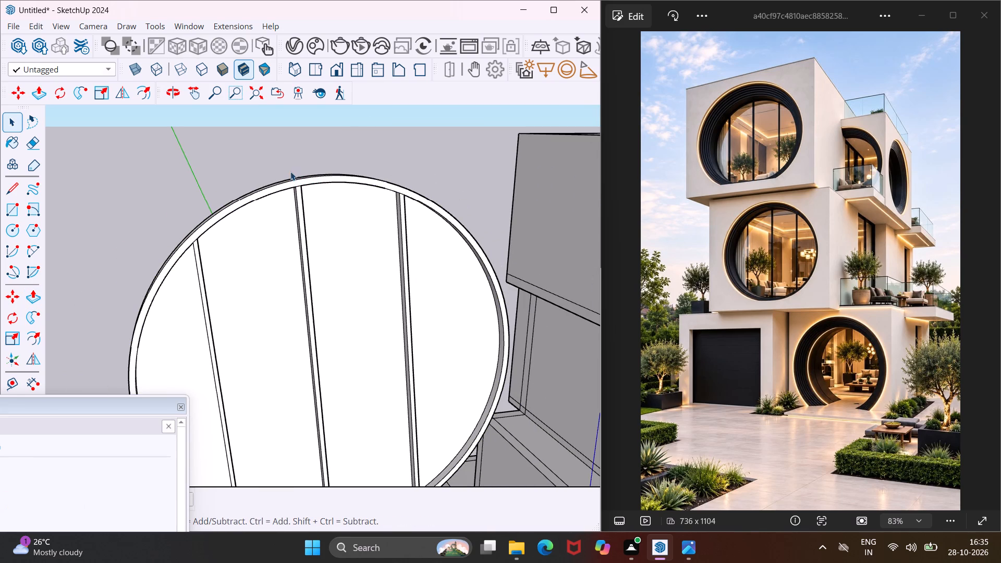
Copy the top box's front face with its circular opening slightly back into the wall and array the copy 10 times.
scroll(265, 163, "down", 8)
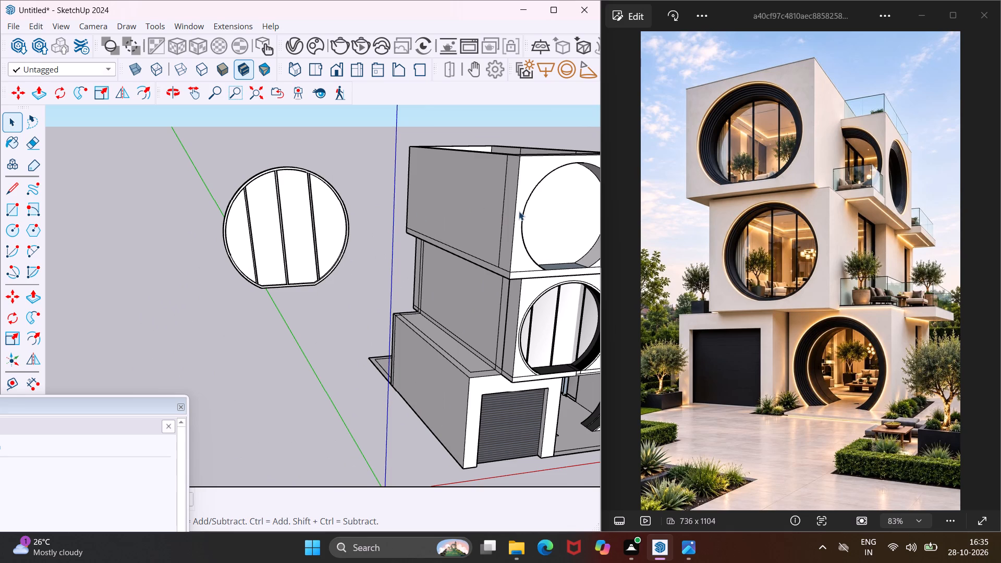
middle_click_drag(531, 214, 502, 247)
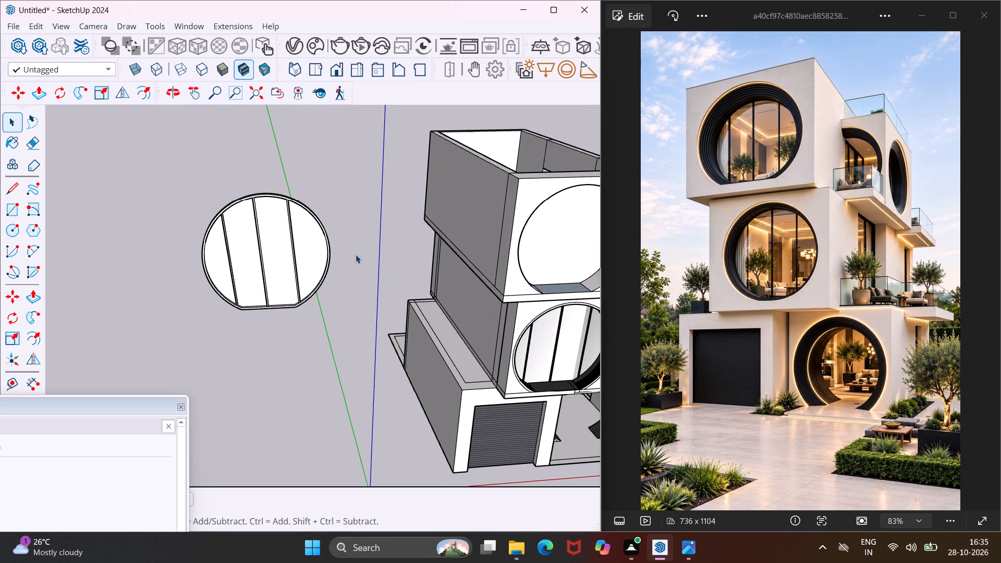
scroll(302, 249, "up", 4)
scroll(268, 235, "down", 14)
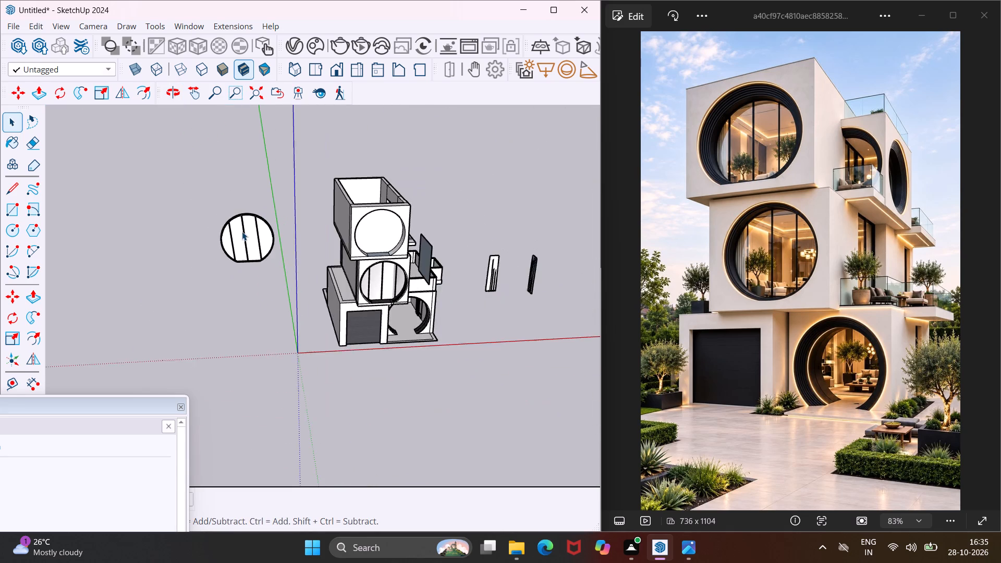
scroll(242, 231, "down", 6)
scroll(302, 215, "up", 5)
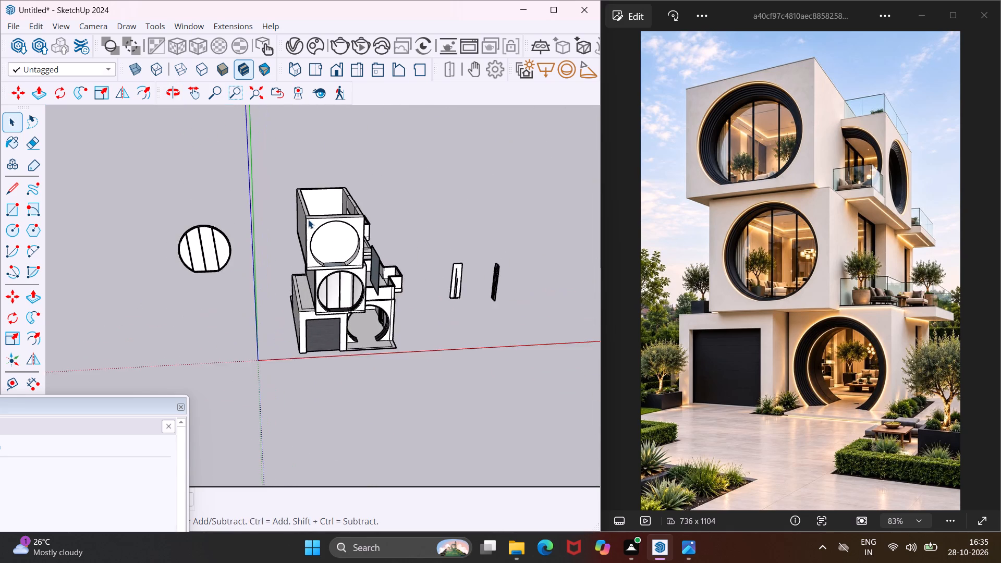
scroll(309, 220, "up", 9)
middle_click_drag(310, 228, 356, 275)
scroll(340, 265, "up", 5)
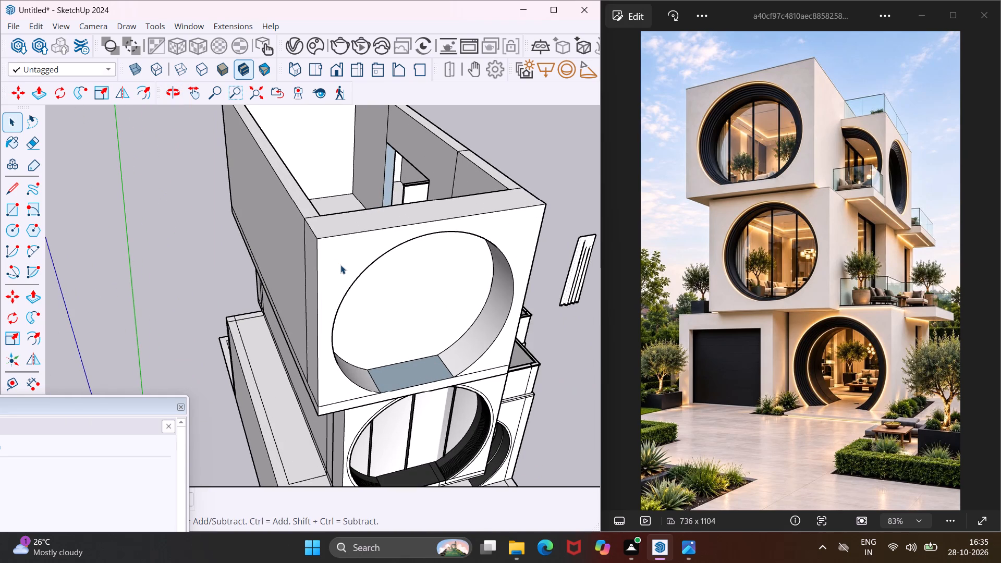
left_click(340, 265)
key("m")
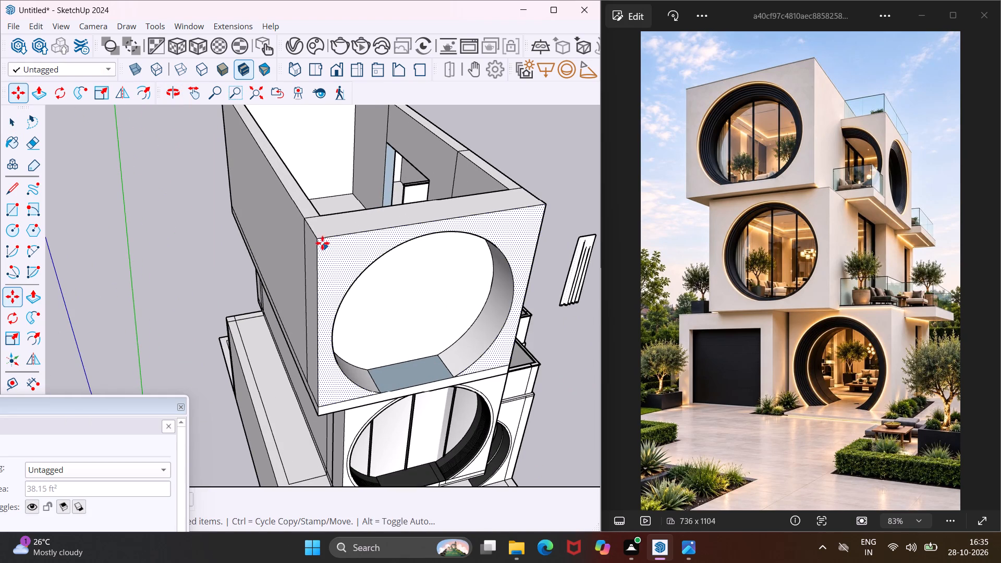
scroll(322, 241, "up", 4)
left_click(315, 237)
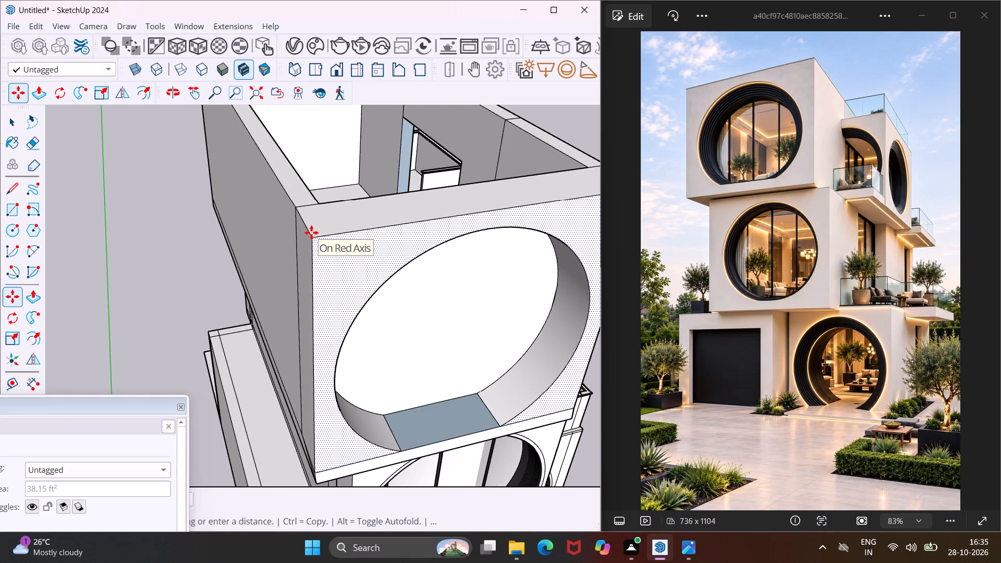
scroll(311, 232, "up", 13)
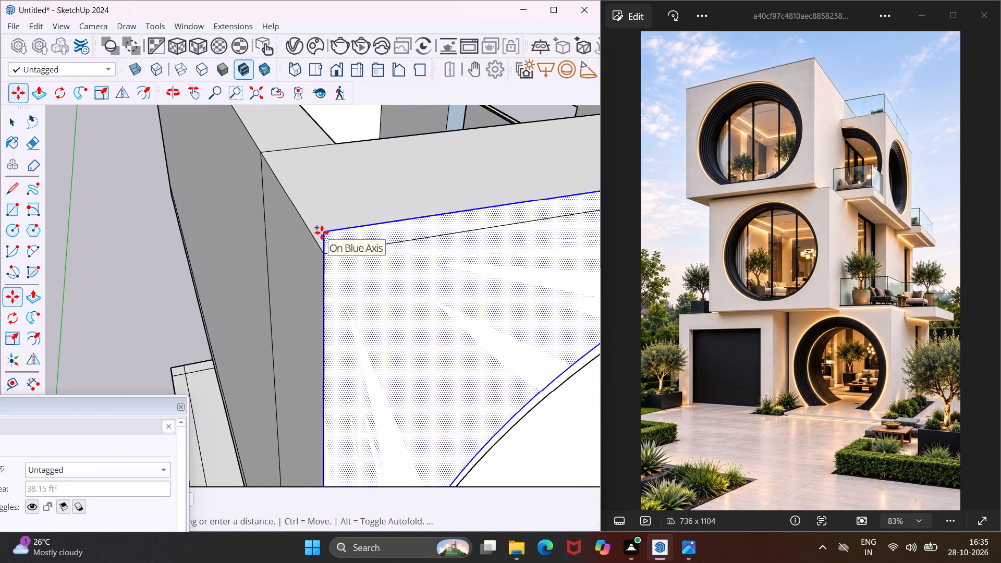
scroll(316, 238, "up", 4)
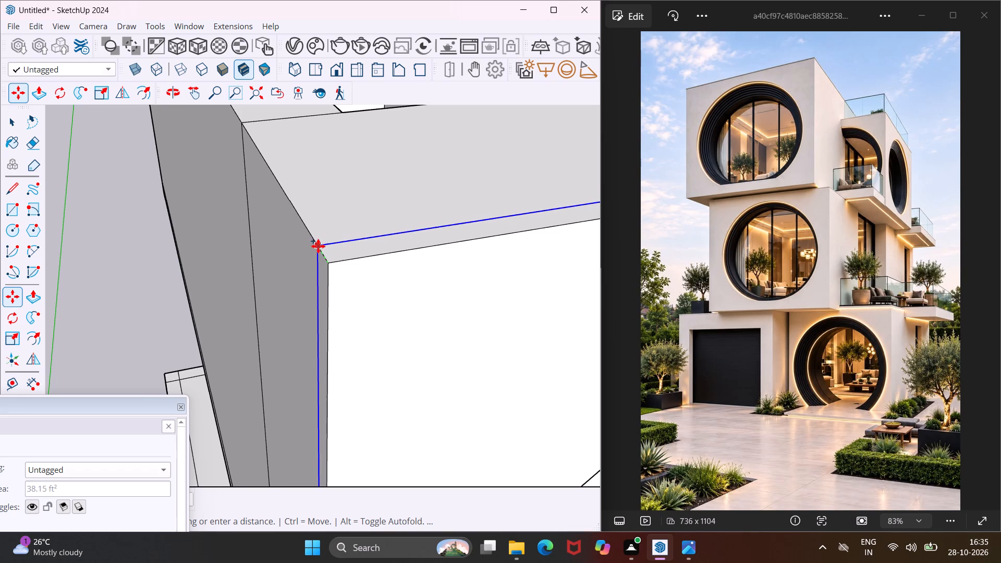
left_click(320, 250)
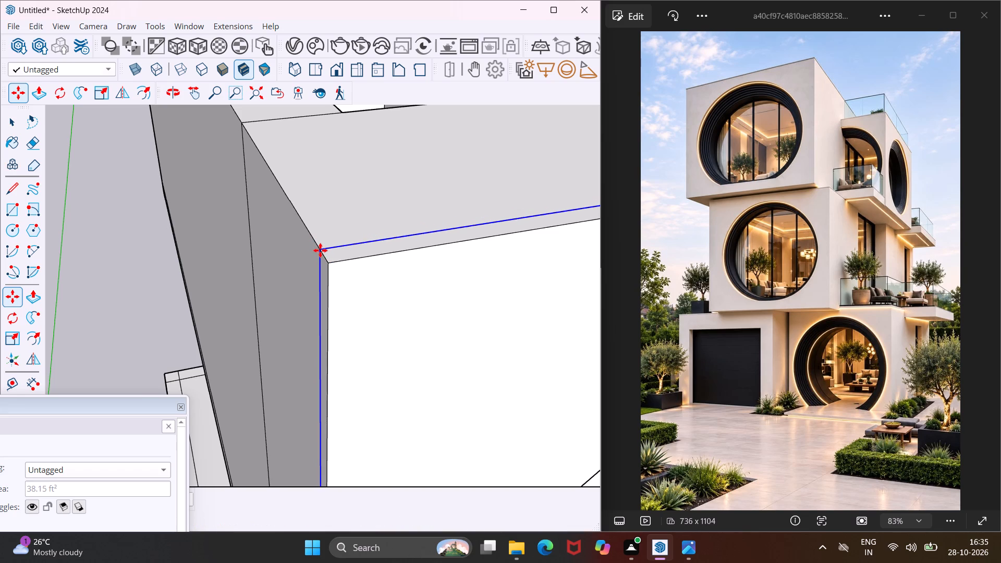
key("asterisk")
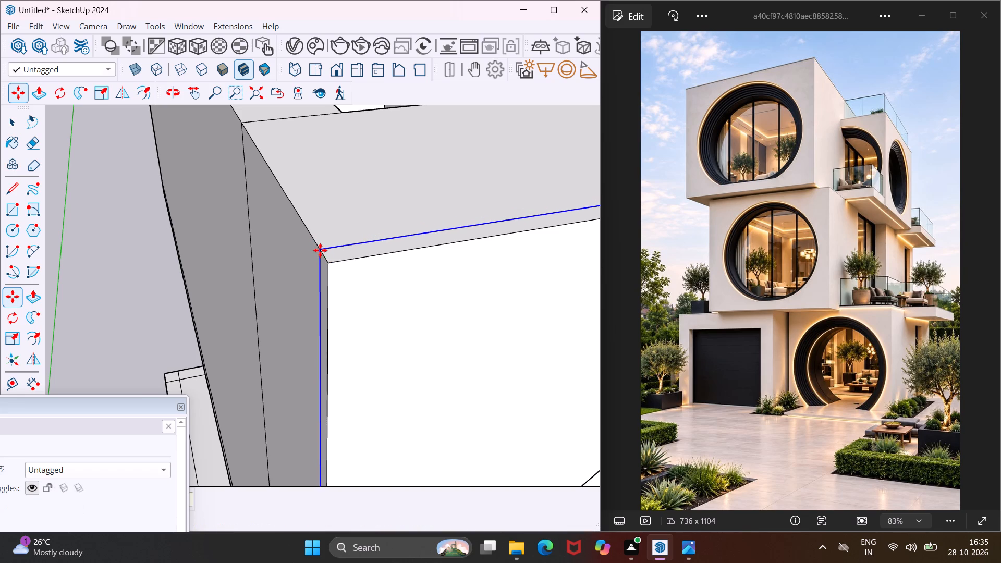
type("10")
key("Return")
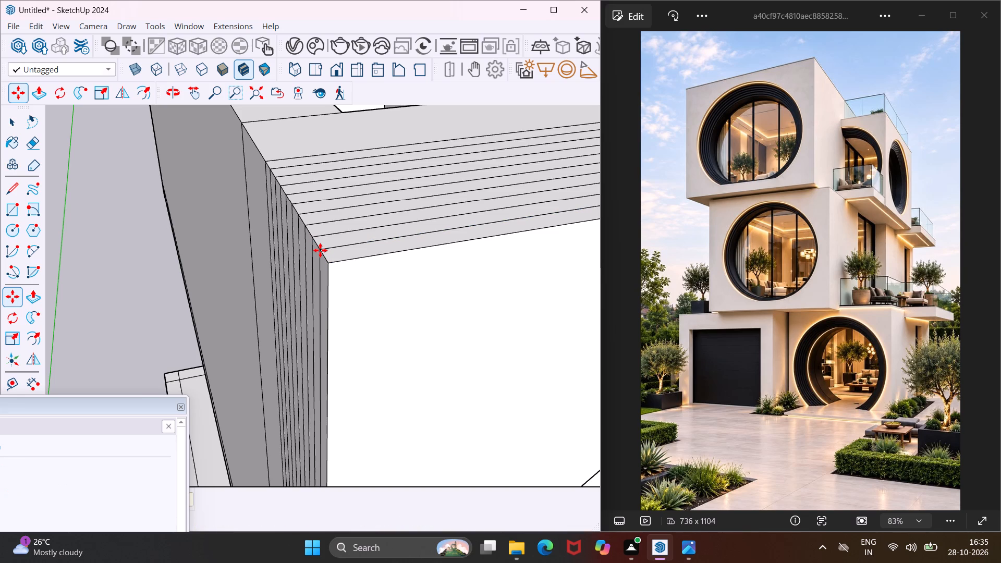
key("Escape")
key("space")
Paint the plain inner band and the innermost groove rings of the top box's circular opening with Color M07.
scroll(311, 258, "down", 5)
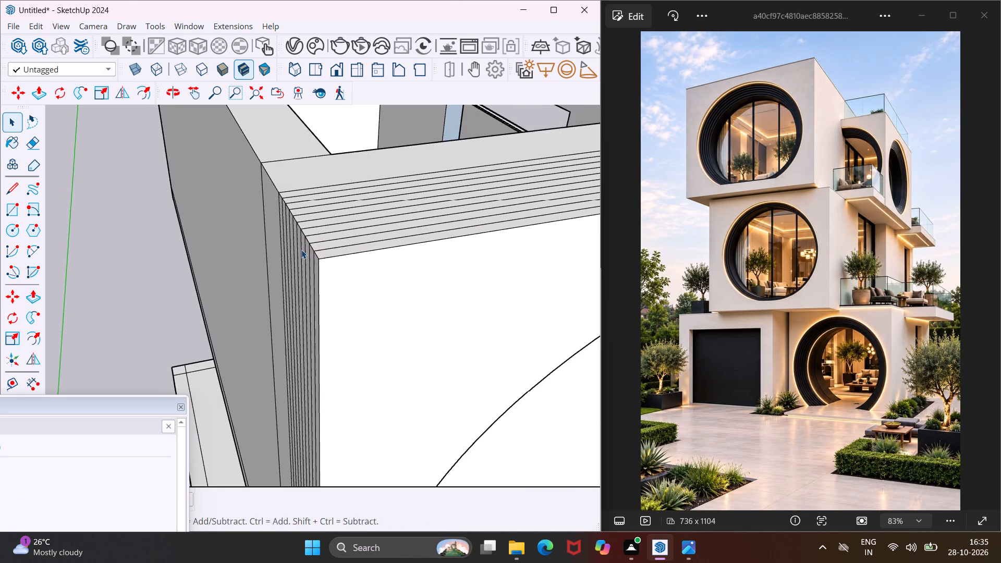
scroll(305, 250, "down", 18)
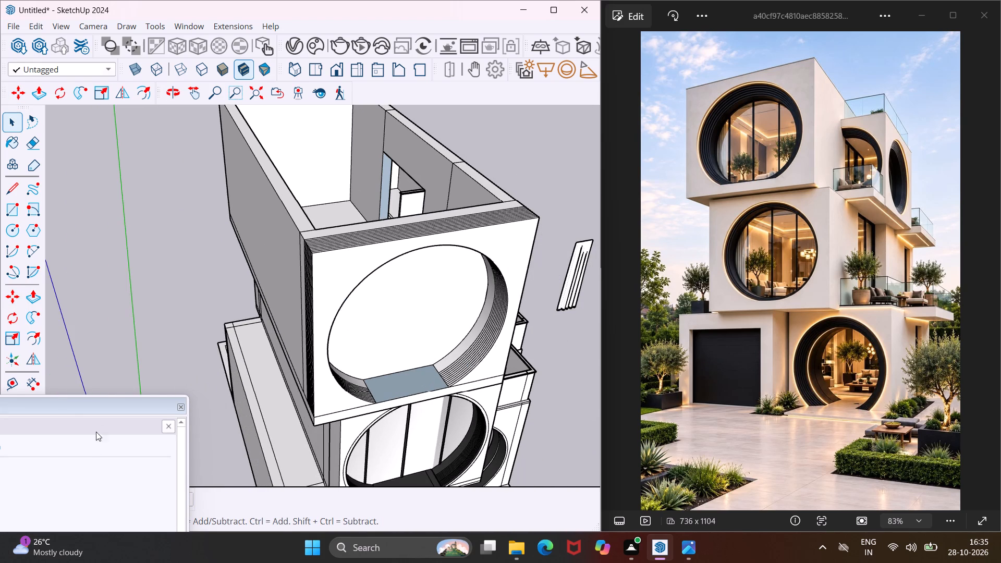
left_click_drag(95, 402, 188, 251)
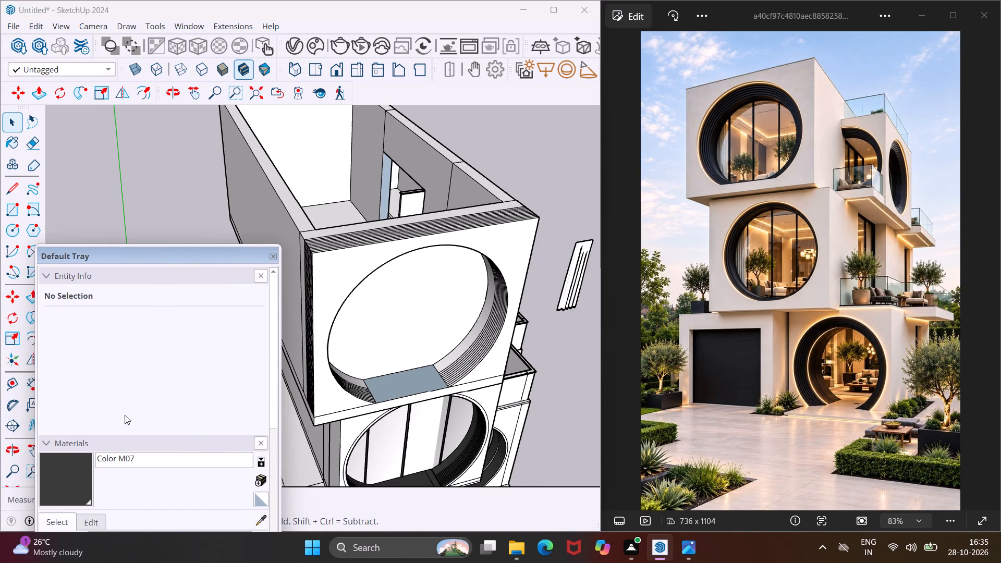
left_click(74, 474)
scroll(504, 324, "up", 6)
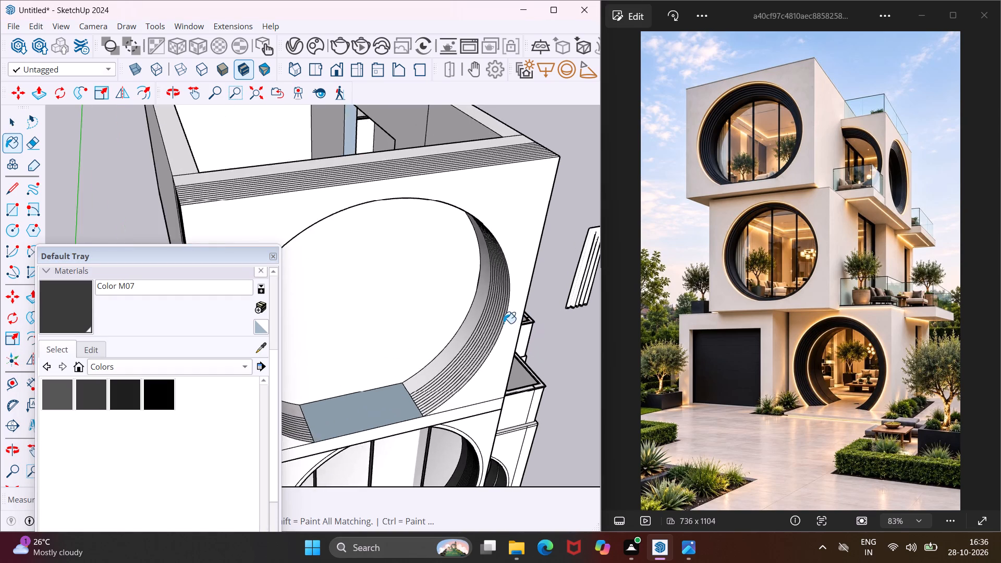
scroll(504, 323, "up", 7)
left_click(452, 300)
scroll(459, 304, "up", 3)
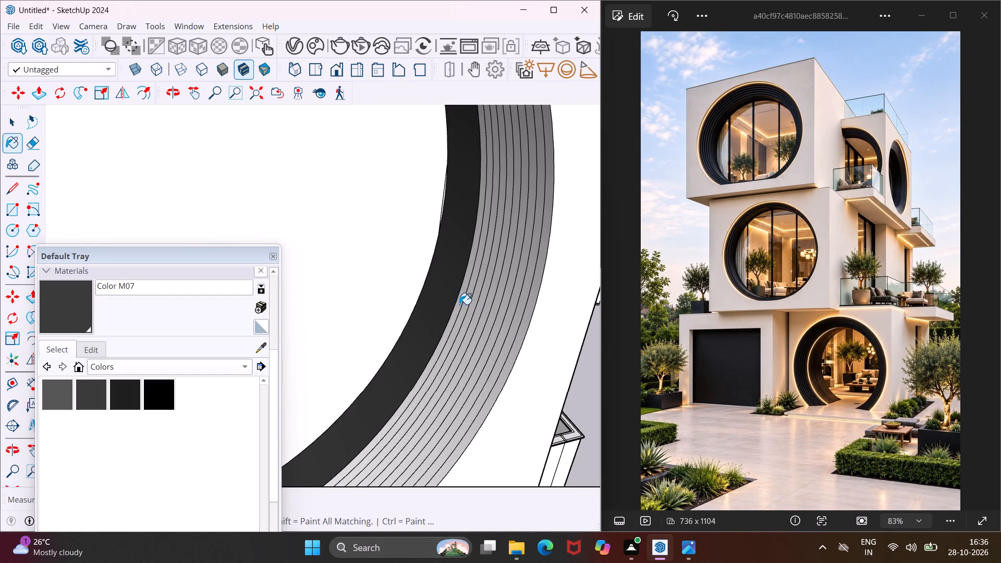
left_click(459, 304)
left_click(468, 307)
left_click(479, 317)
left_click(473, 313)
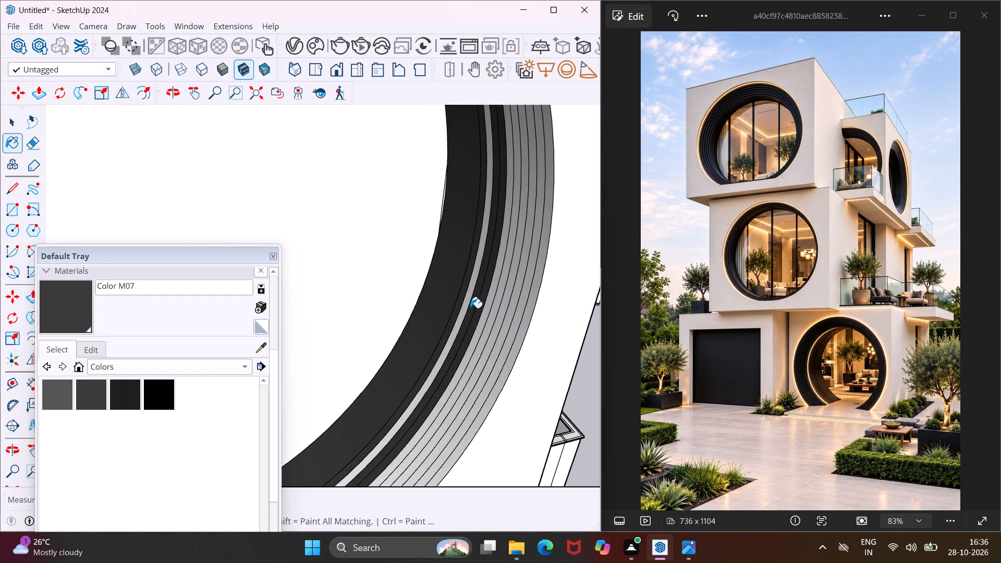
left_click(468, 306)
Paint the remaining groove rings of the top circular opening with Color M07, out to the front face.
scroll(463, 289, "down", 12)
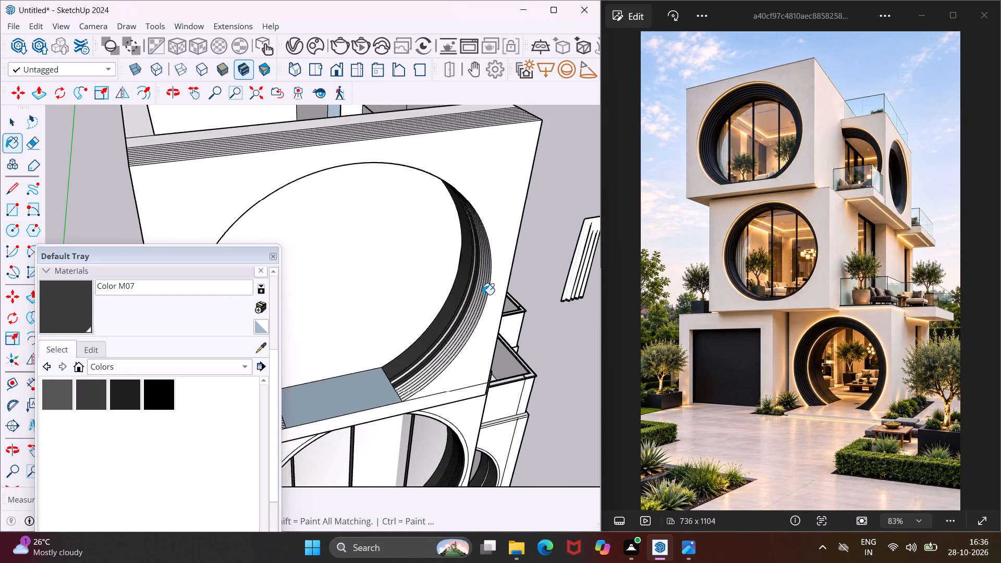
scroll(482, 295, "up", 3)
left_click(481, 295)
scroll(481, 295, "up", 7)
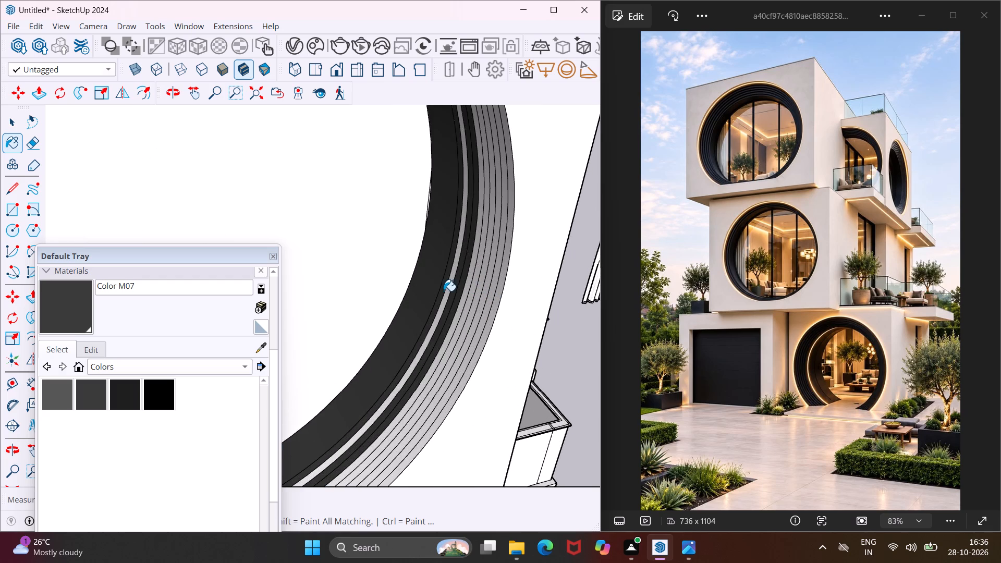
left_click(447, 293)
scroll(460, 302, "up", 3)
left_click(463, 302)
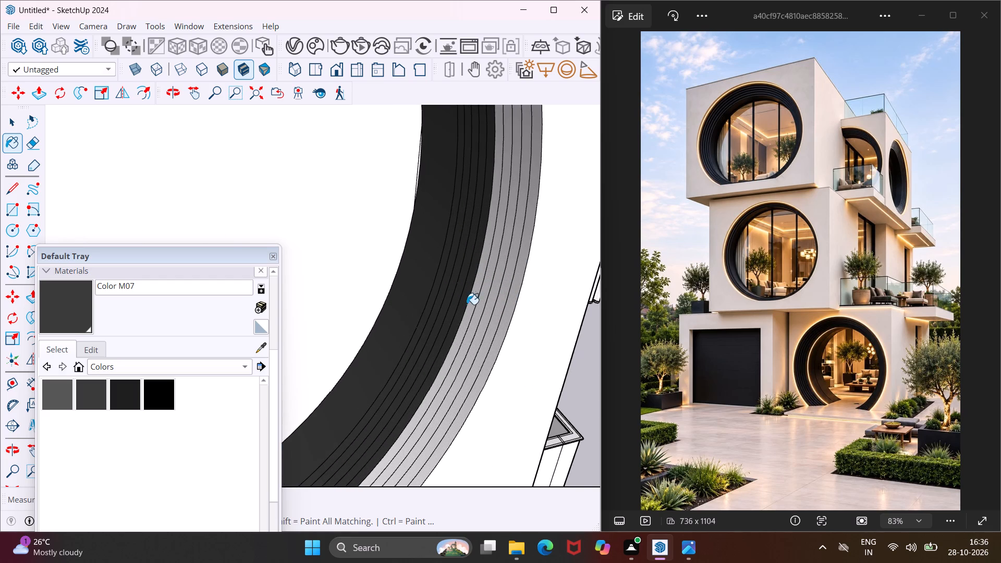
left_click(472, 309)
left_click(483, 318)
left_click(480, 314)
left_click(484, 318)
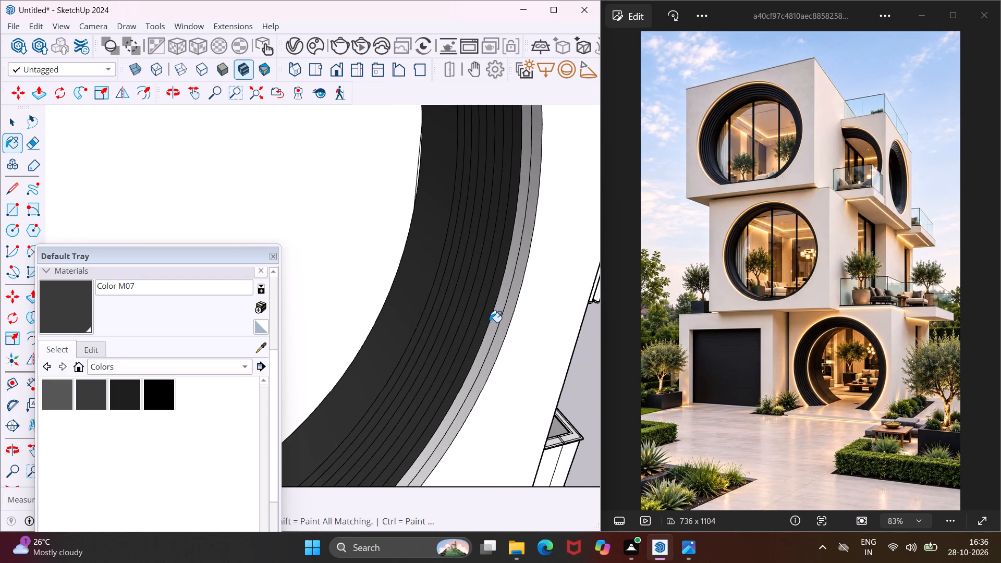
left_click(490, 322)
left_click(496, 328)
left_click(503, 331)
Paint the flat bottom sill of the top circular opening with Color M07.
scroll(504, 288, "down", 6)
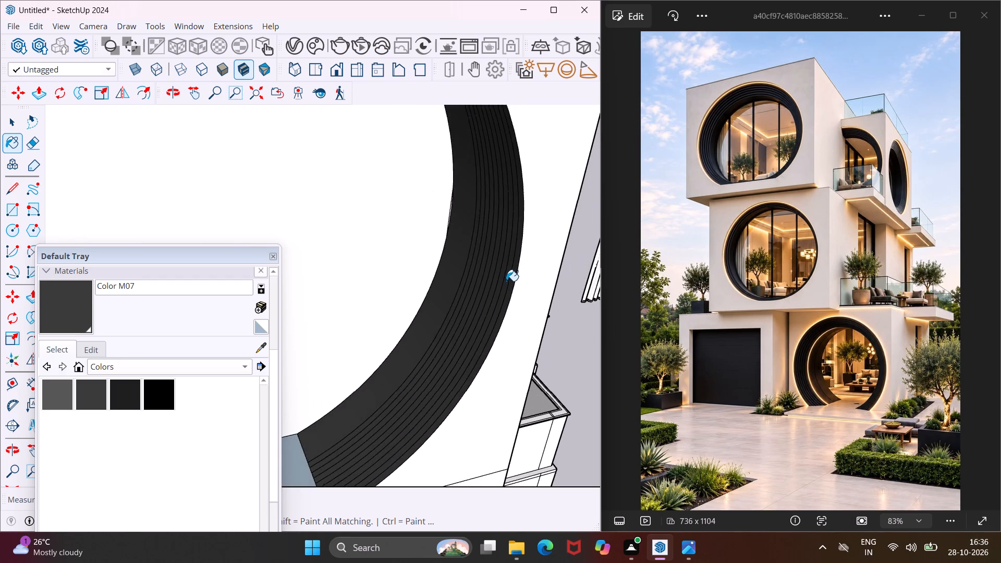
scroll(503, 274, "down", 12)
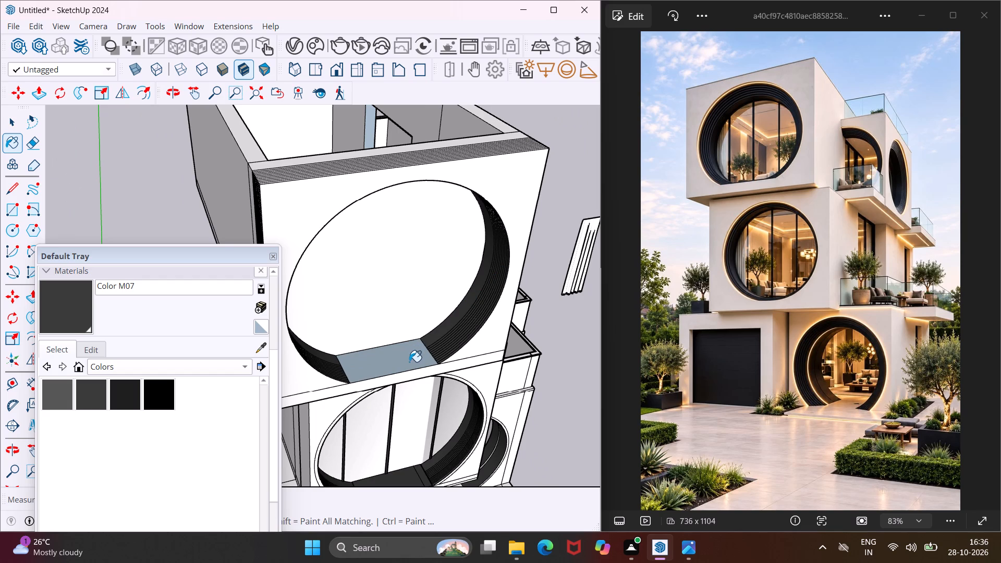
left_click(409, 362)
scroll(437, 334, "down", 6)
middle_click_drag(437, 334, 373, 341)
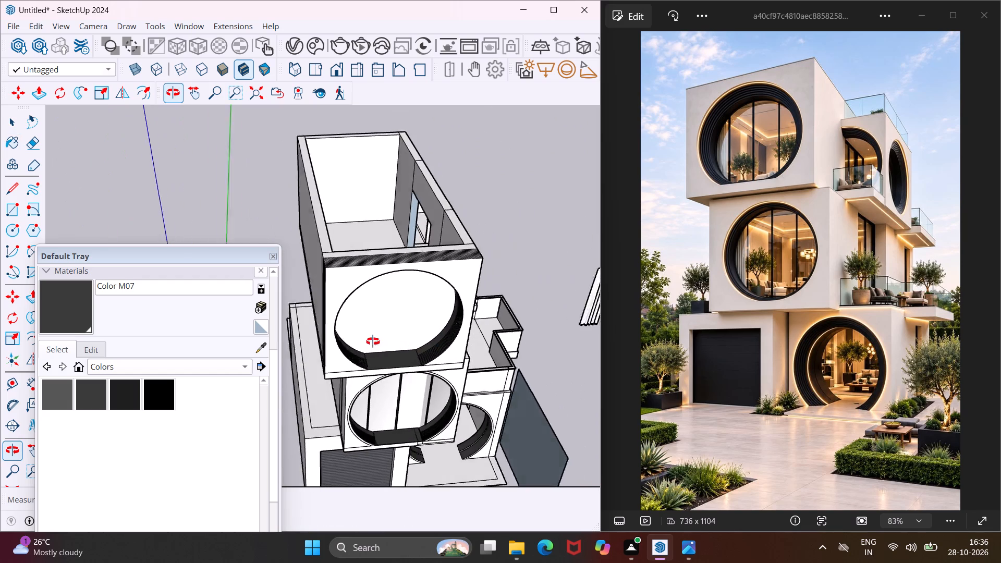
middle_click_drag(373, 341, 283, 303)
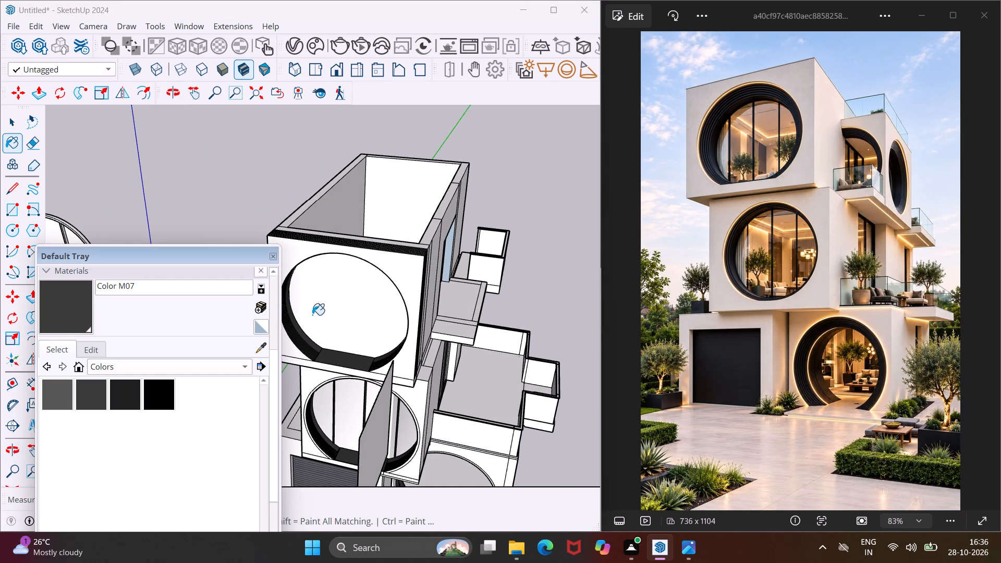
key("Escape")
key("space")
Erase the array lines running across the top edge of the top box's front wall.
middle_click_drag(347, 326, 718, 325)
scroll(371, 222, "up", 5)
middle_click_drag(371, 222, 443, 302)
scroll(443, 302, "up", 1)
key("e")
scroll(443, 295, "up", 10)
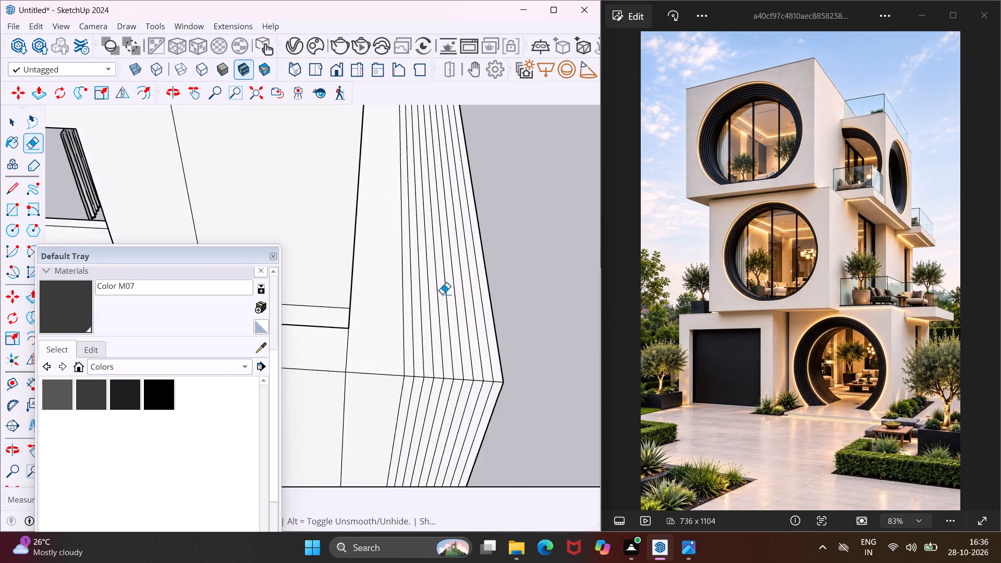
scroll(442, 294, "up", 4)
left_click_drag(377, 293, 488, 307)
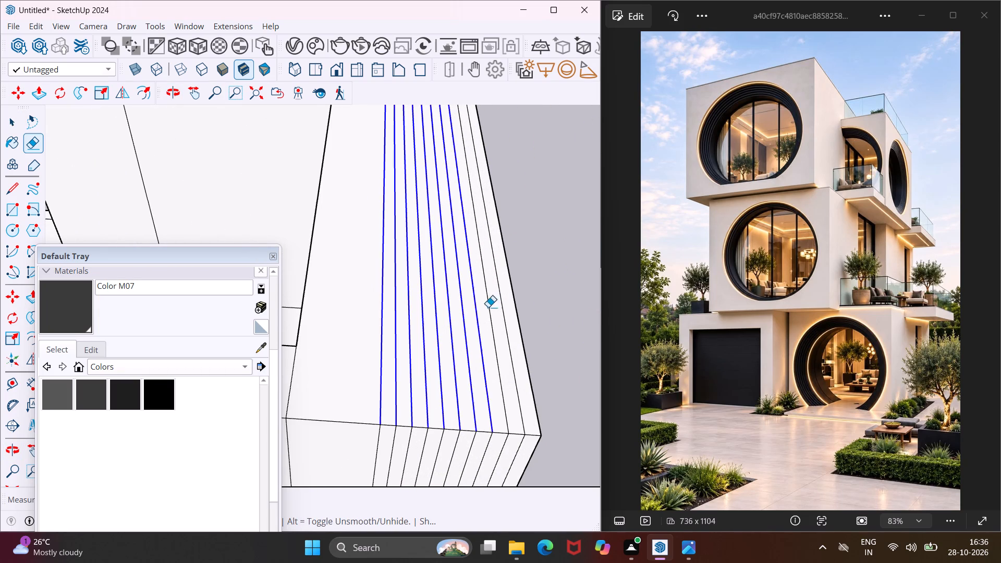
left_click_drag(488, 307, 503, 314)
scroll(372, 443, "down", 5)
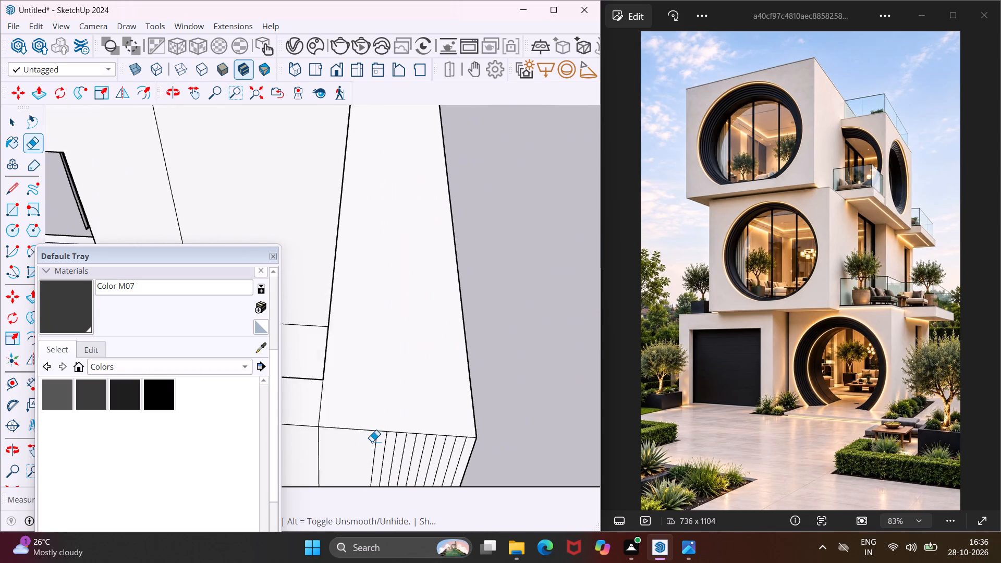
Erase the vertical array lines on the top box's outer side wall facing away from the balconies.
middle_click_drag(372, 442, 358, 327)
left_click_drag(344, 342, 441, 334)
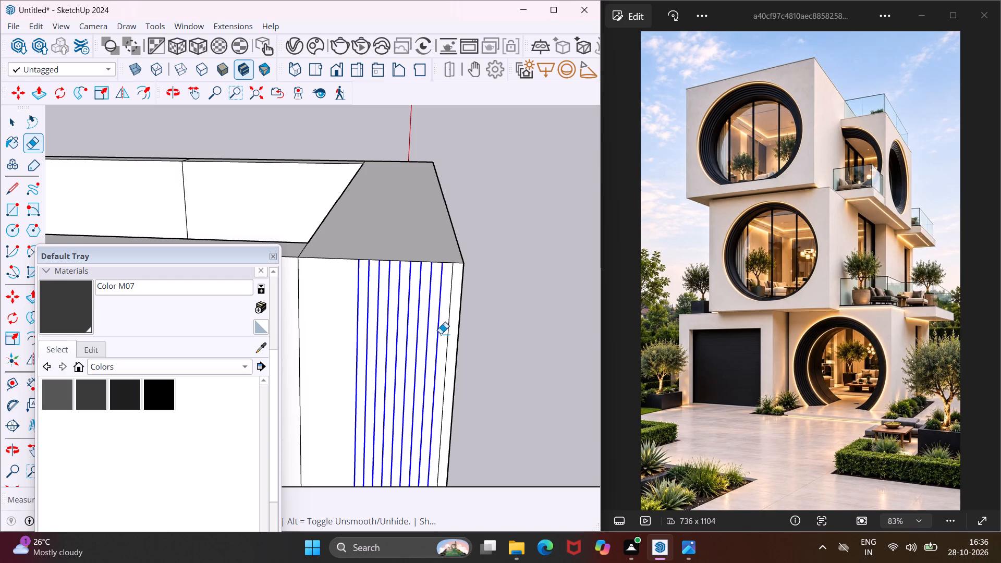
left_click_drag(441, 334, 449, 335)
scroll(426, 333, "down", 3)
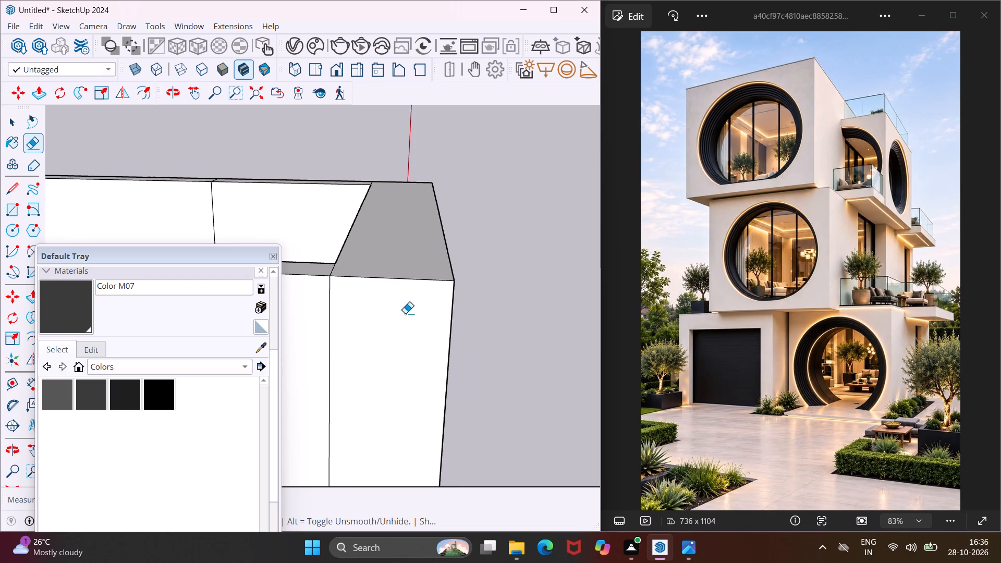
Erase the vertical array lines on the top box's balcony-side wall, next to the front face.
middle_click_drag(396, 218, 117, 381)
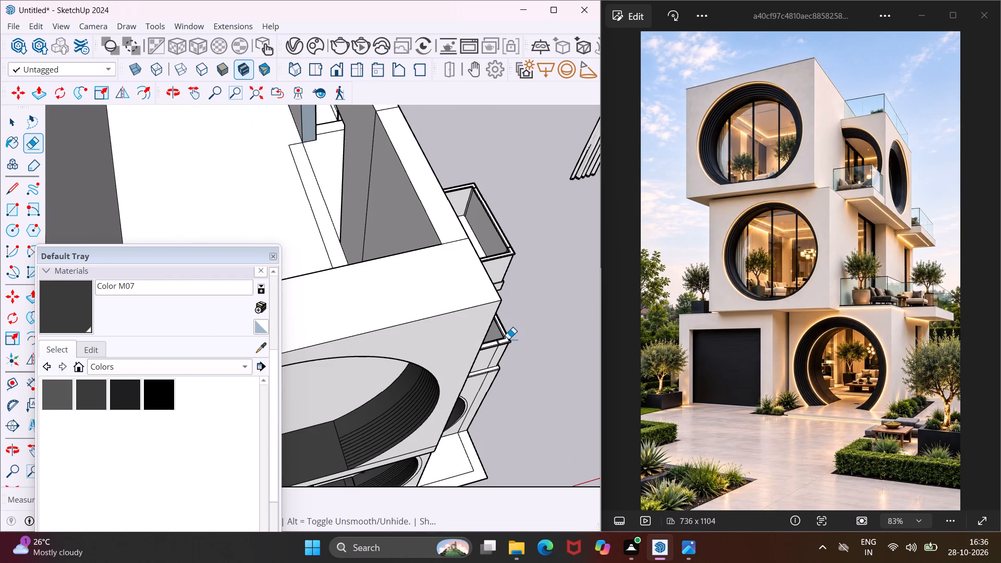
middle_click_drag(507, 339, 193, 218)
scroll(135, 193, "up", 3)
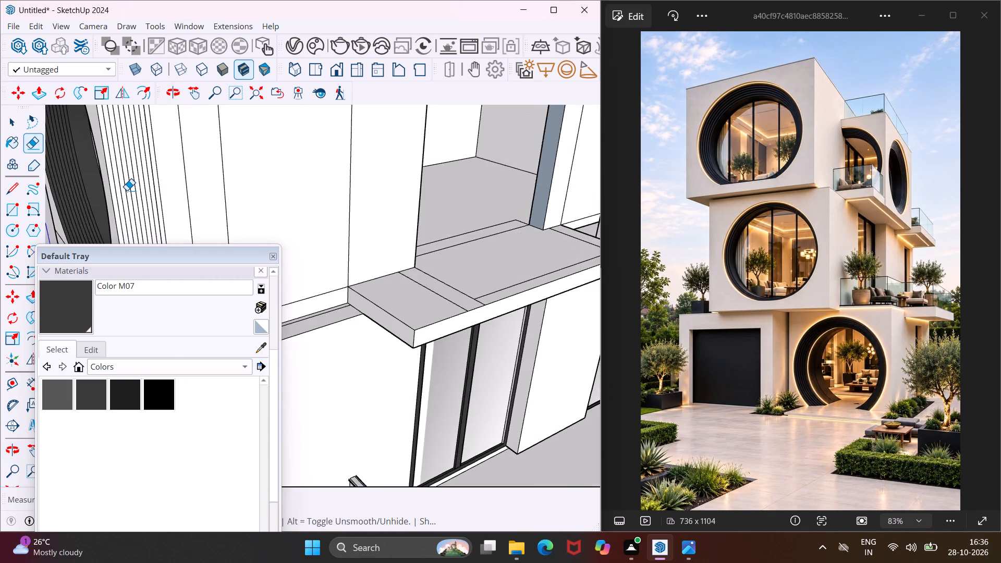
scroll(127, 190, "up", 10)
left_click_drag(94, 196, 114, 193)
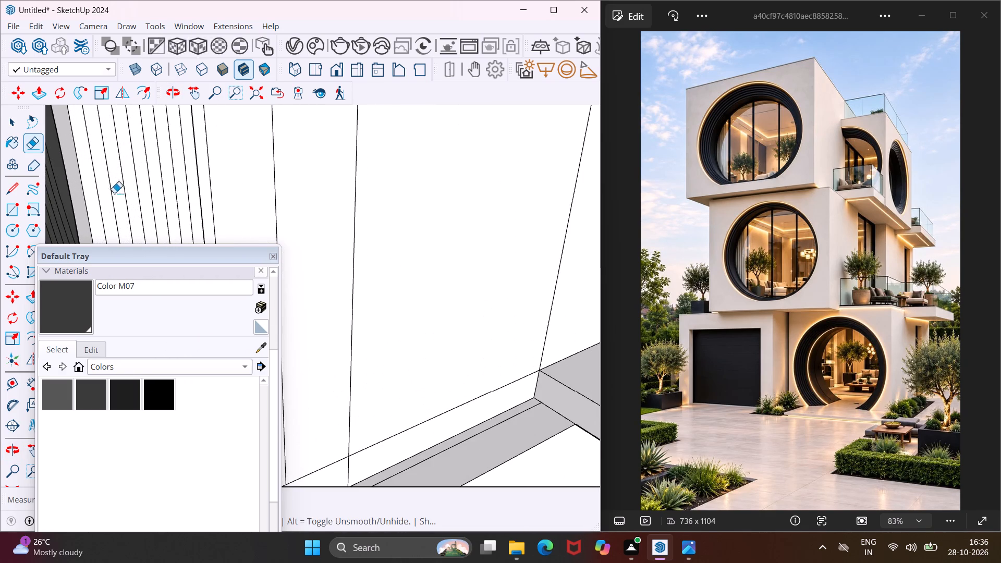
left_click_drag(114, 193, 212, 167)
key("Escape")
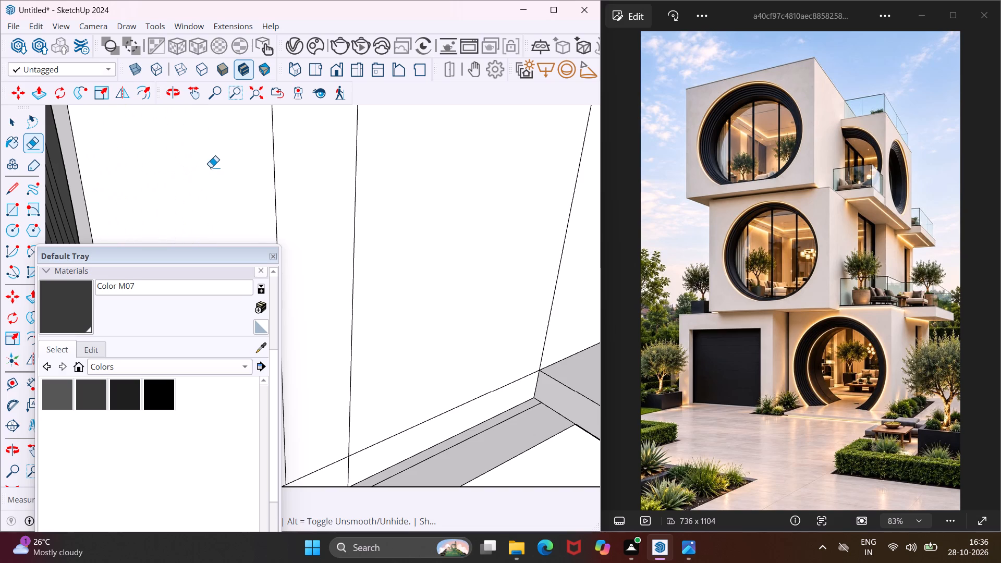
key("space")
Paint the front and outer edge faces of the detached circular window panel's rim with Color M07.
middle_click_drag(211, 167, 510, 234)
scroll(510, 229, "down", 6)
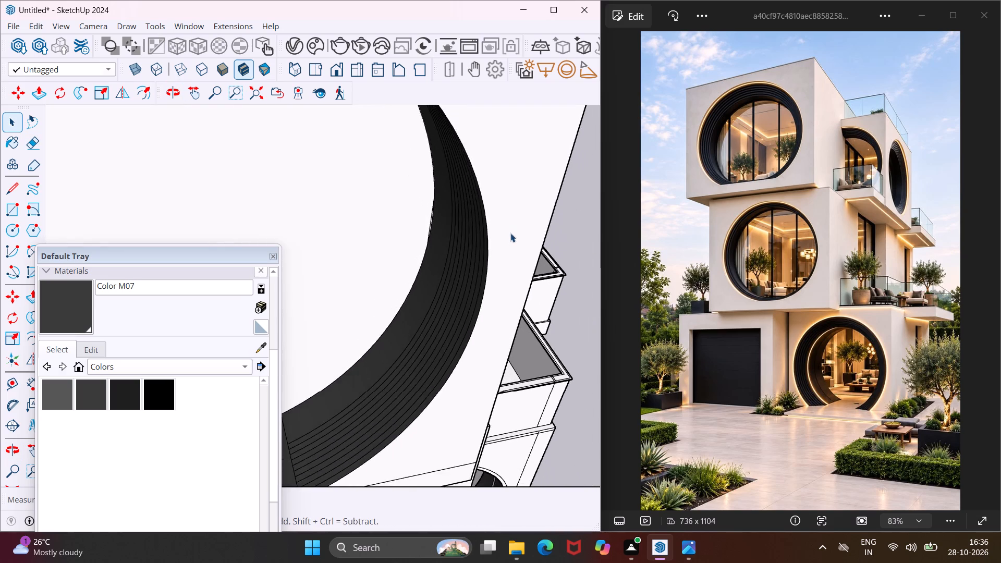
scroll(507, 222, "down", 8)
scroll(506, 197, "down", 20)
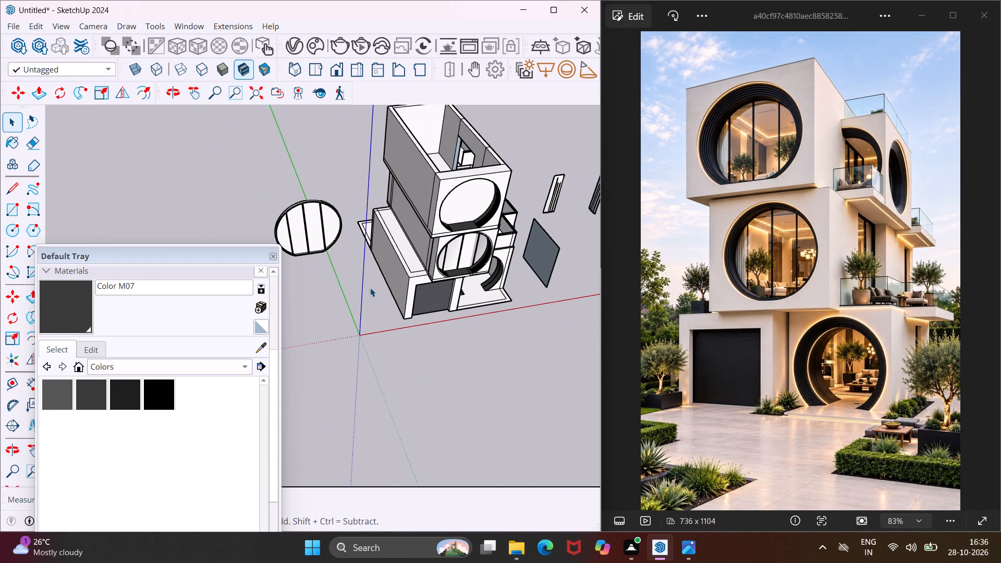
left_click(76, 312)
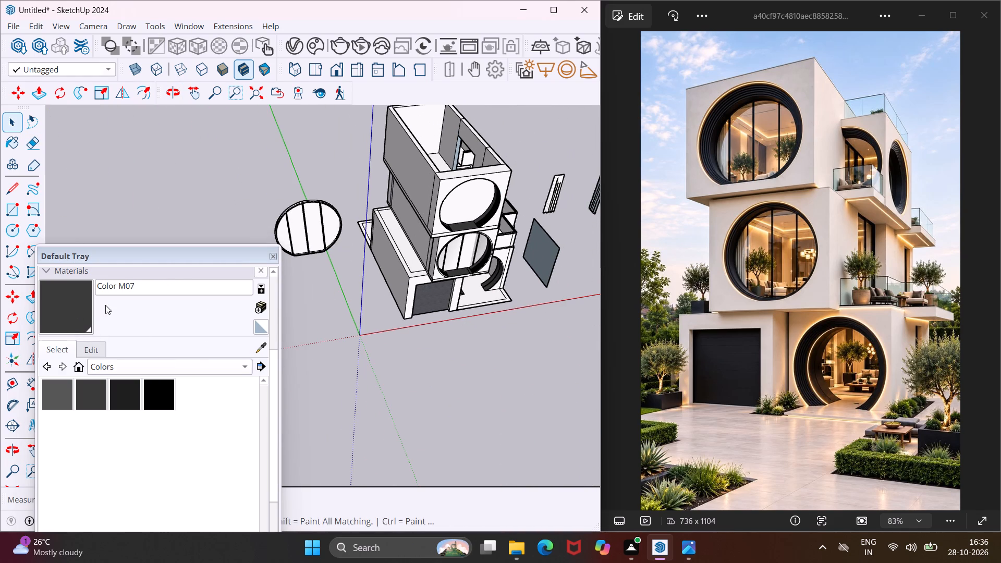
scroll(286, 212, "up", 20)
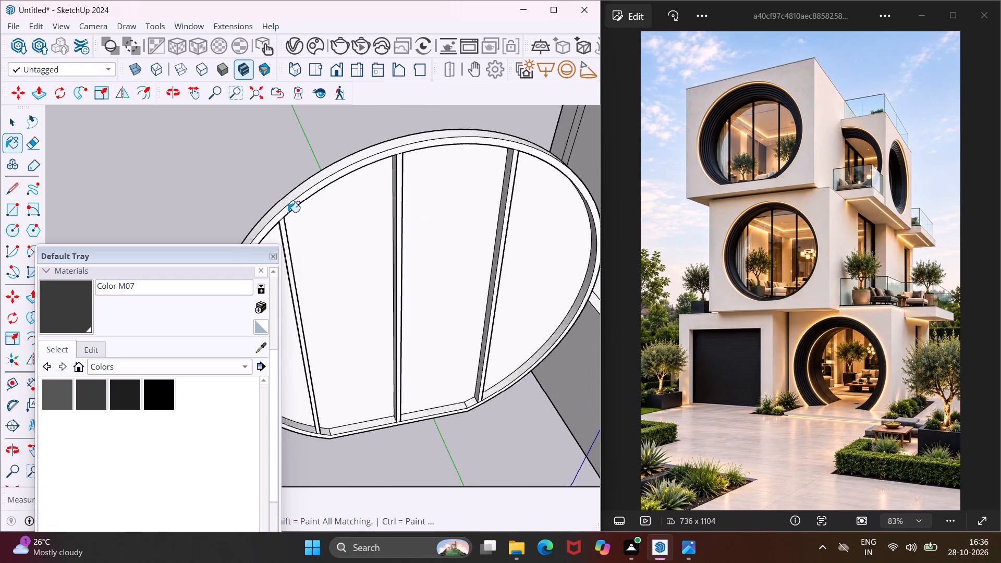
scroll(288, 212, "up", 4)
left_click(289, 204)
left_click(285, 197)
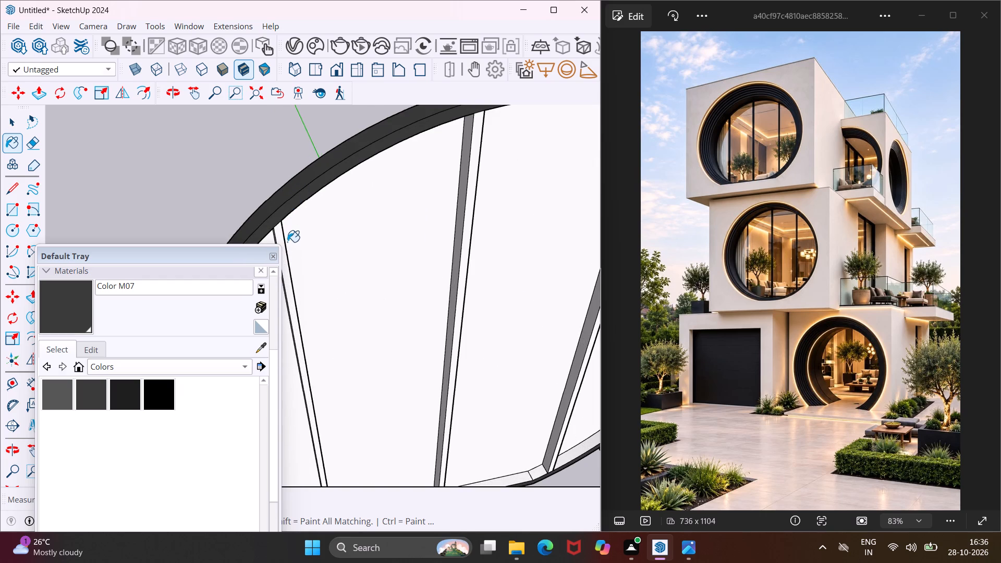
Paint the three mullion bars of the detached circular window panel with Color M07.
left_click(278, 242)
left_click(463, 252)
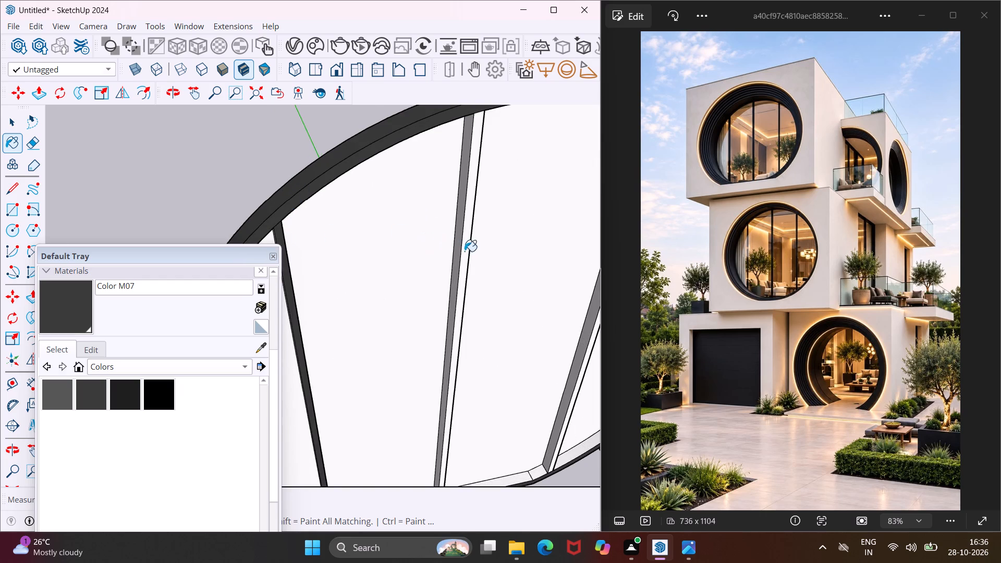
left_click(456, 244)
scroll(458, 241, "down", 5)
scroll(539, 320, "up", 4)
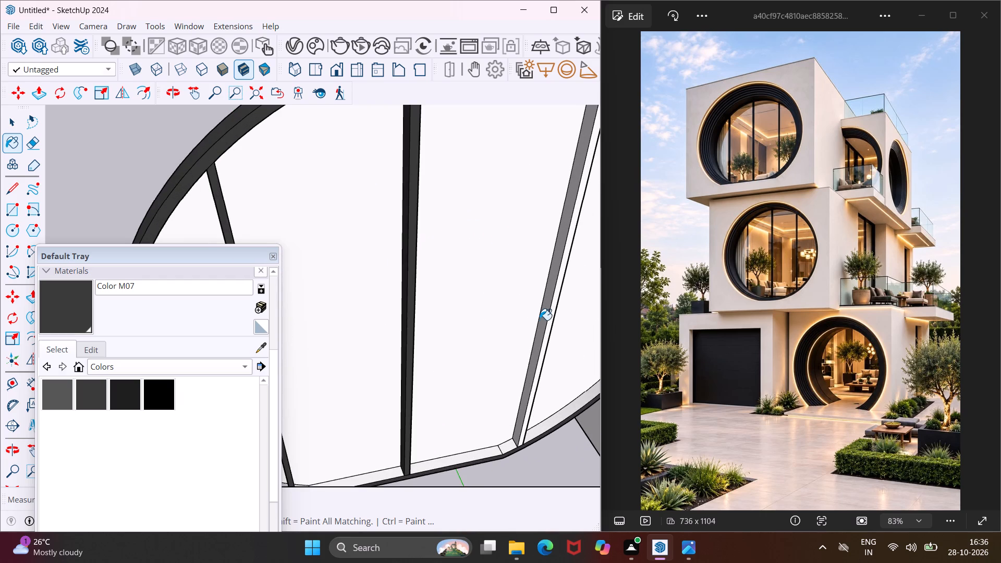
left_click(543, 316)
left_click(551, 305)
left_click(554, 303)
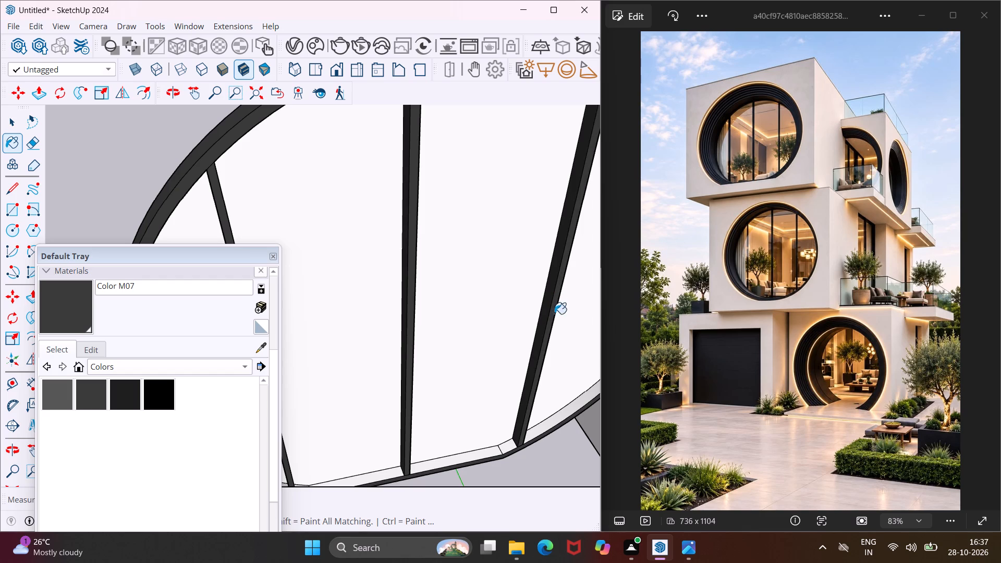
Paint the inner rim faces of the detached circular panel with Color M07, including the flat bottom and its corner.
scroll(566, 392, "up", 5)
left_click(566, 422)
scroll(566, 423, "down", 4)
scroll(507, 470, "up", 3)
left_click(500, 462)
left_click(484, 466)
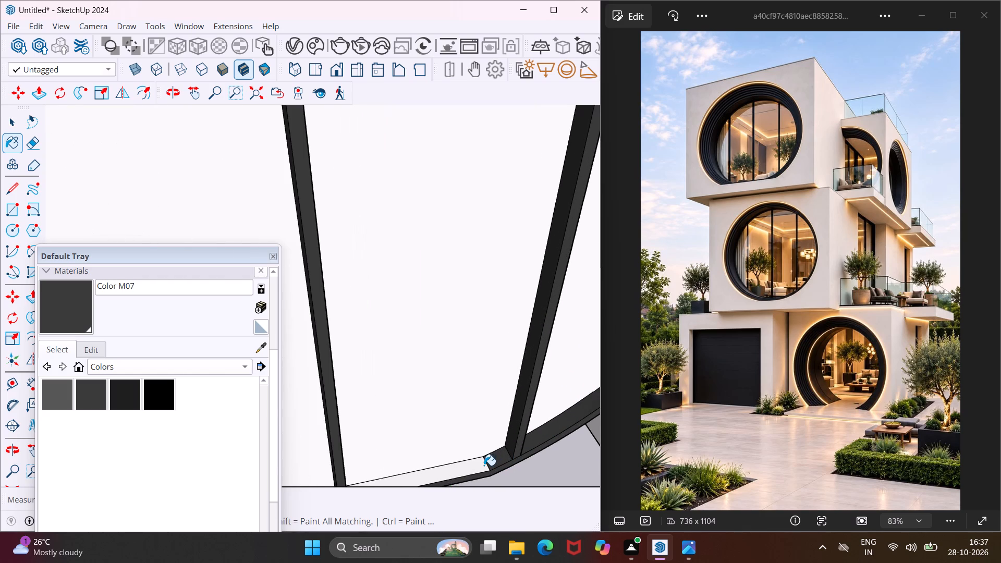
scroll(483, 466, "down", 11)
scroll(420, 491, "up", 6)
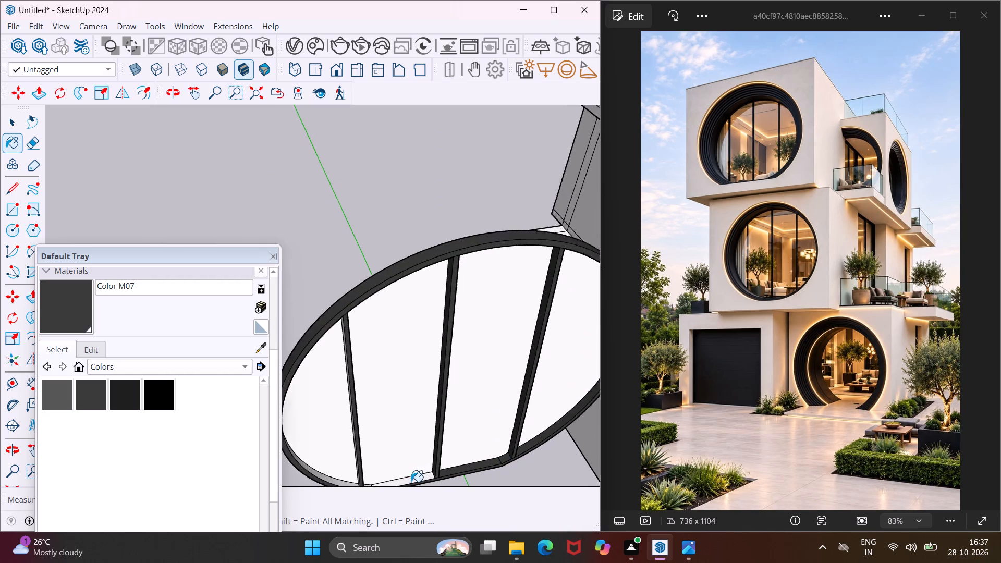
scroll(411, 482, "up", 1)
left_click(409, 481)
scroll(318, 487, "up", 4)
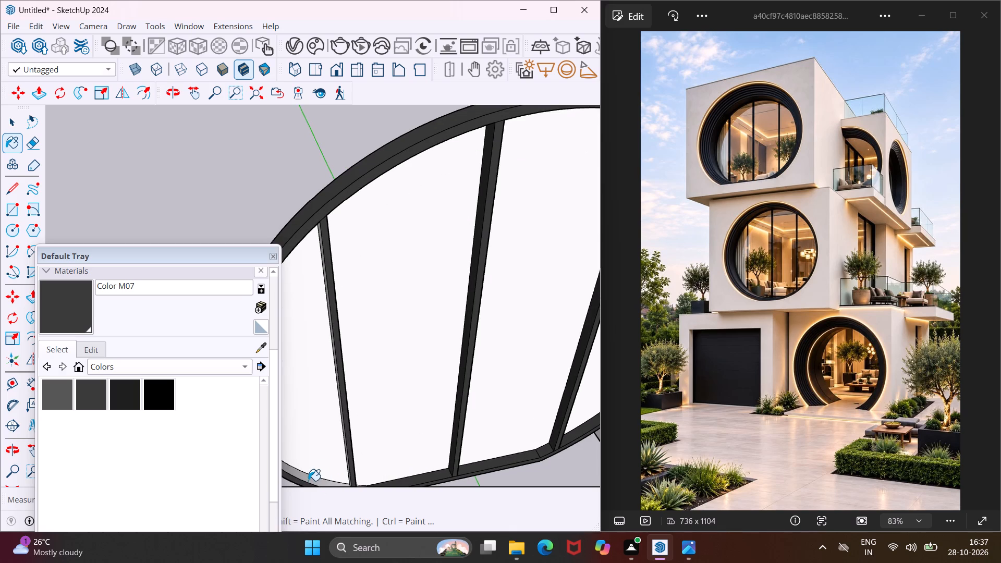
left_click(308, 481)
middle_click_drag(308, 480, 279, 328)
scroll(307, 252, "down", 4)
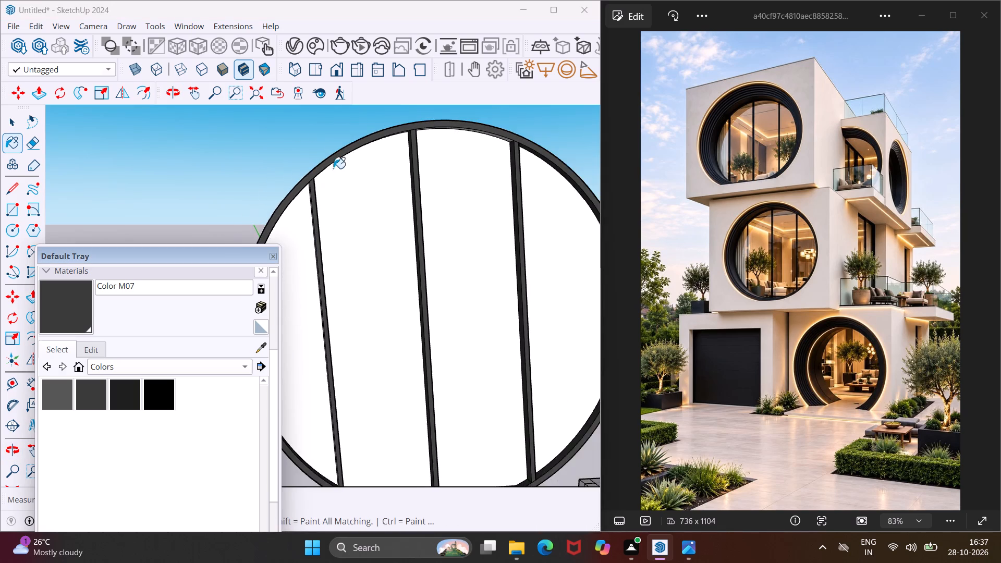
Paint the remaining inner rim faces between the detached circular panel's mullions with Color M07, along the top arc and at the lower corner.
scroll(338, 157, "up", 7)
middle_click_drag(346, 151, 333, 106)
scroll(330, 169, "up", 1)
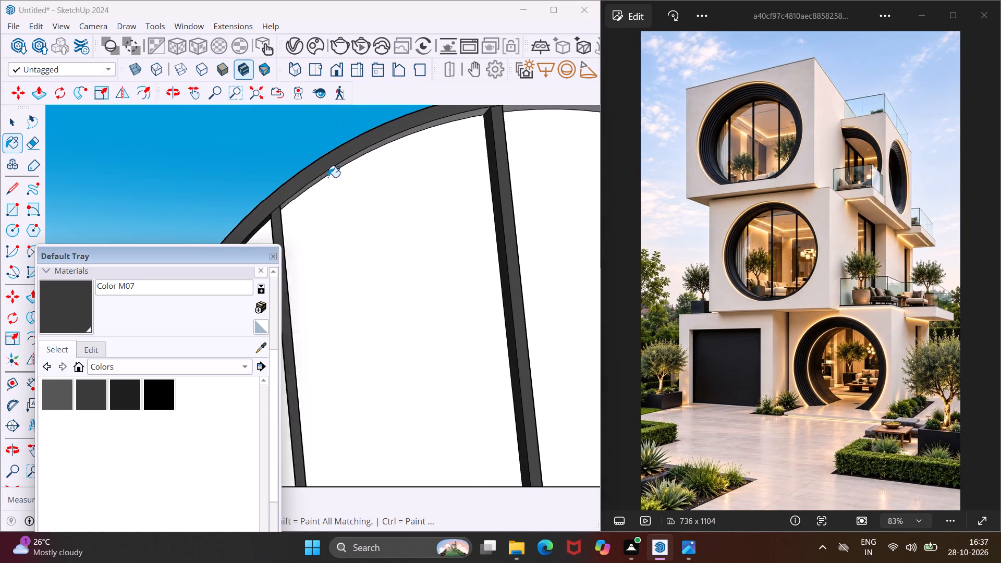
scroll(328, 177, "up", 5)
left_click(322, 176)
scroll(325, 156, "down", 11)
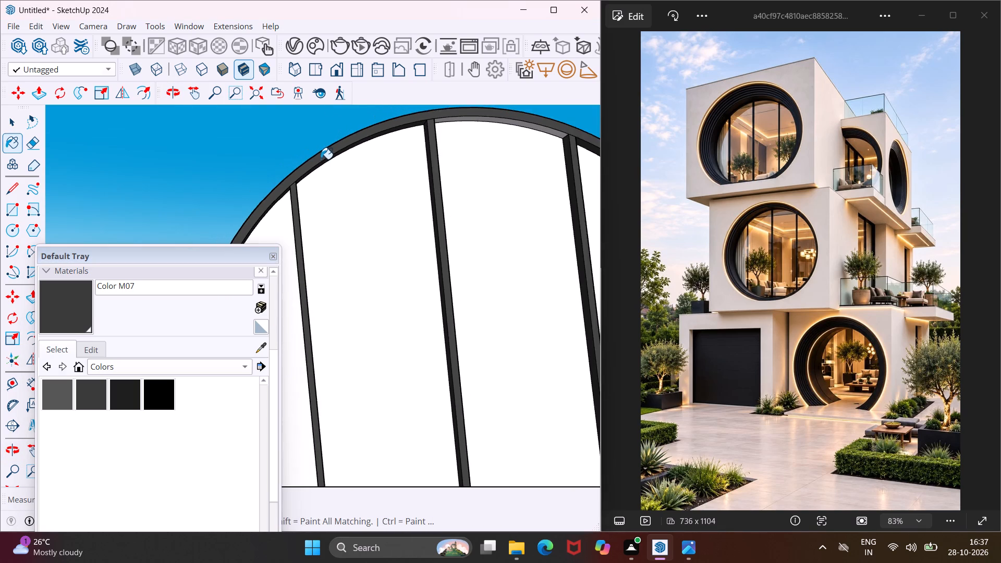
scroll(320, 160, "down", 1)
scroll(506, 131, "up", 7)
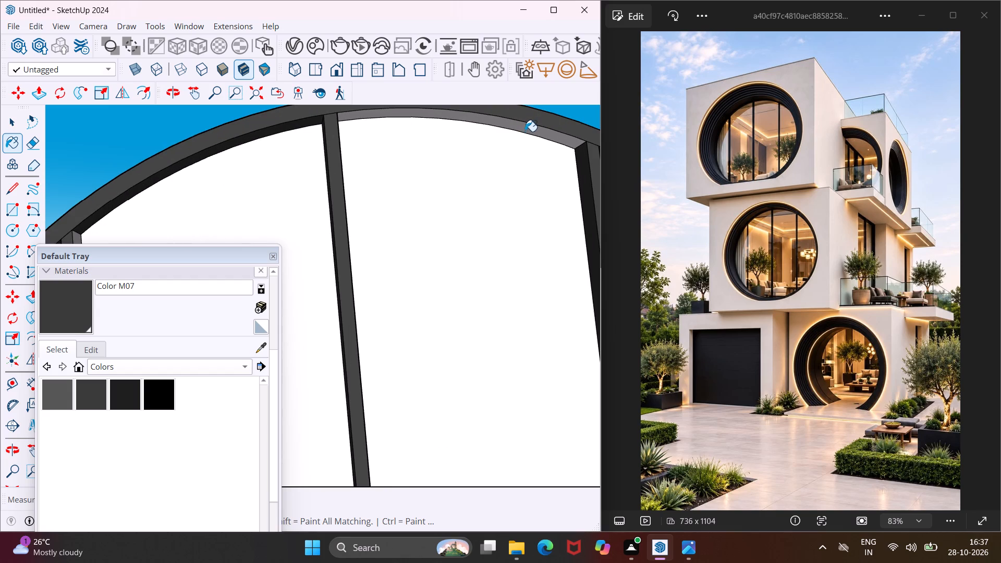
left_click(526, 130)
scroll(529, 116, "down", 20)
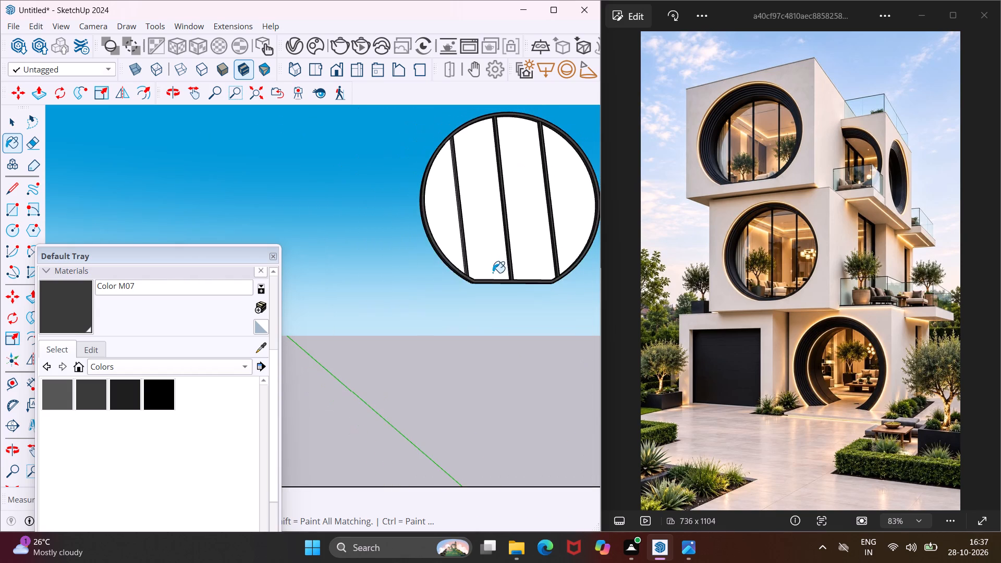
middle_click_drag(492, 273, 410, 406)
scroll(467, 312, "up", 11)
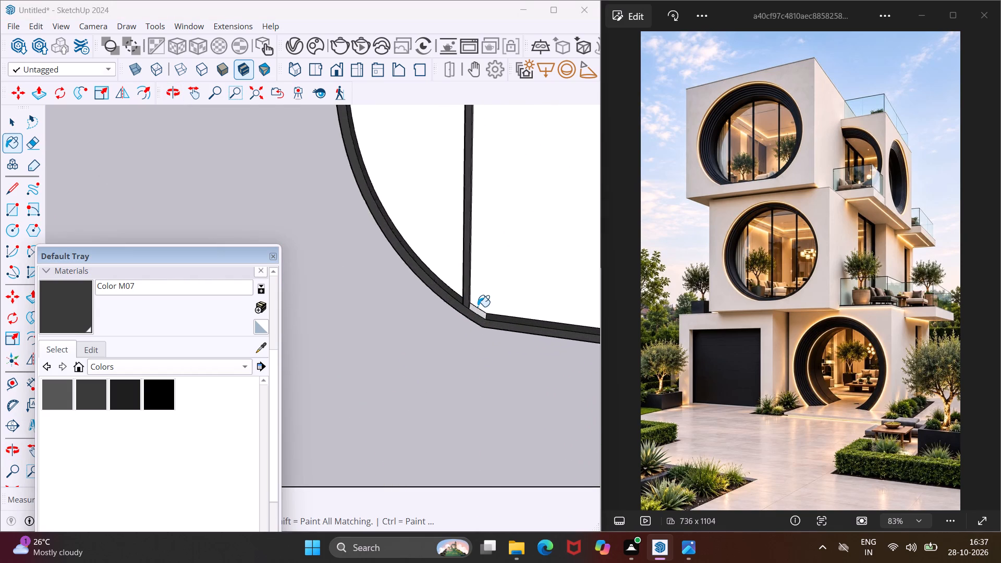
scroll(478, 307, "up", 6)
left_click(477, 315)
Paint the unpainted side faces of the detached circular panel's three mullion bars with Color M07.
scroll(460, 290, "up", 3)
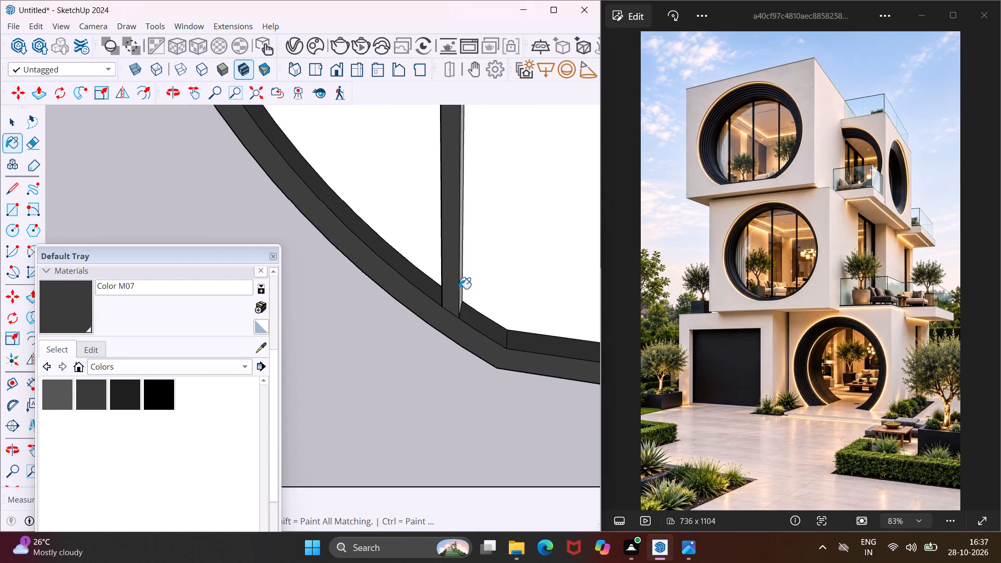
left_click(461, 278)
middle_click_drag(461, 278, 411, 277)
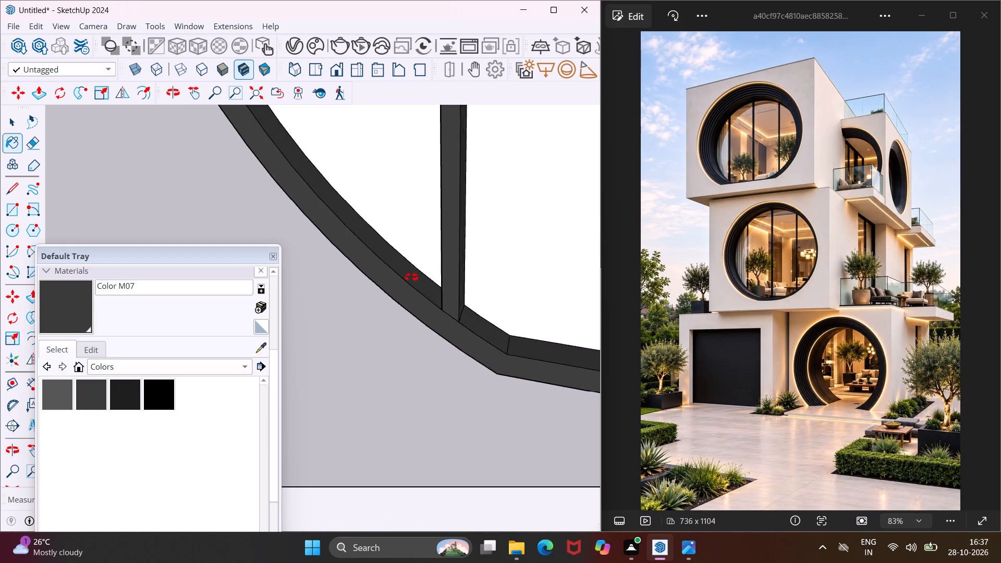
middle_click_drag(411, 277, 322, 270)
scroll(310, 252, "down", 7)
scroll(471, 282, "up", 3)
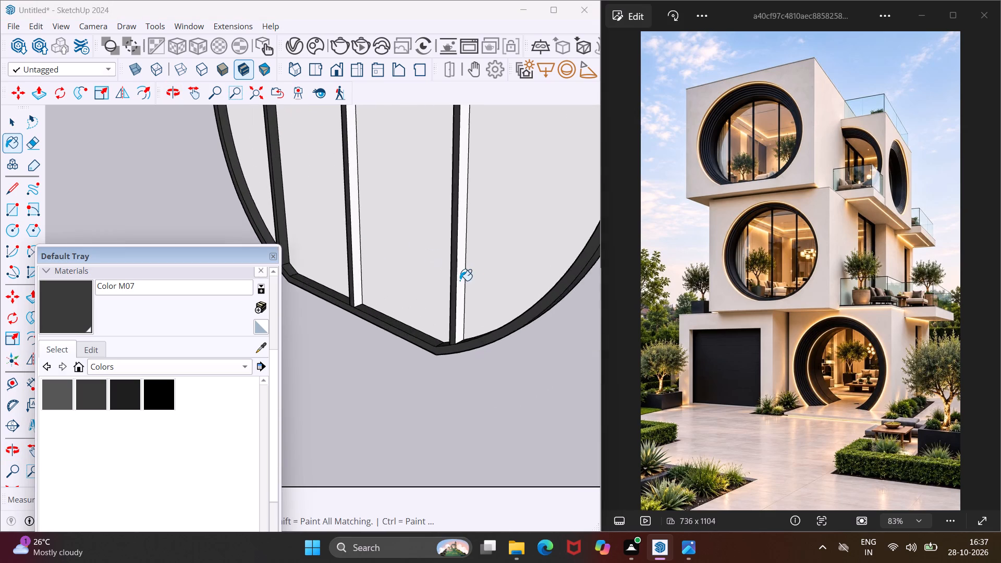
scroll(460, 280, "up", 3)
left_click(461, 279)
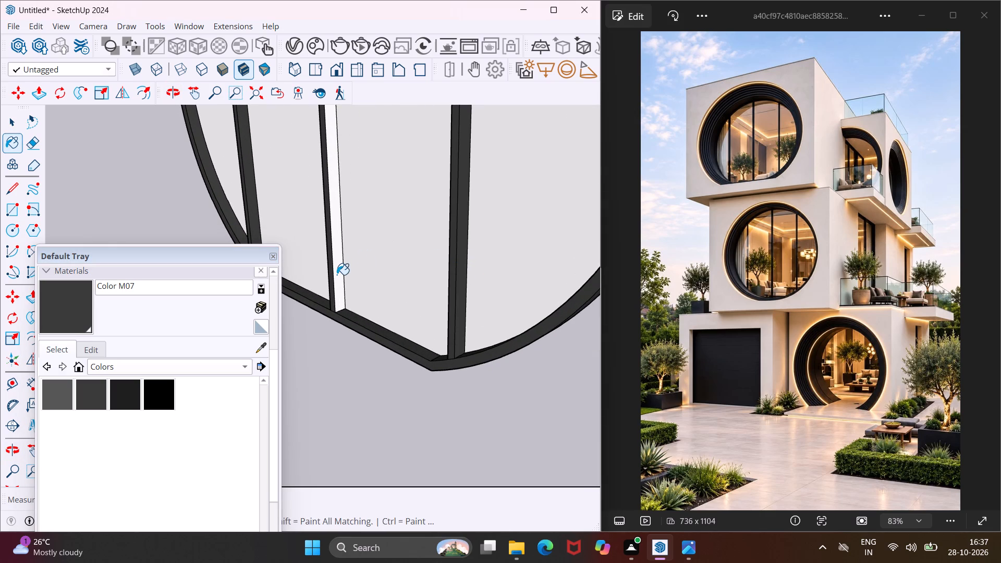
left_click(336, 271)
Paint the four glass panes and the back face of the detached circular window panel with Mirror 02 from Glass and Mirrors.
scroll(337, 269, "down", 6)
middle_click_drag(367, 295, 371, 301)
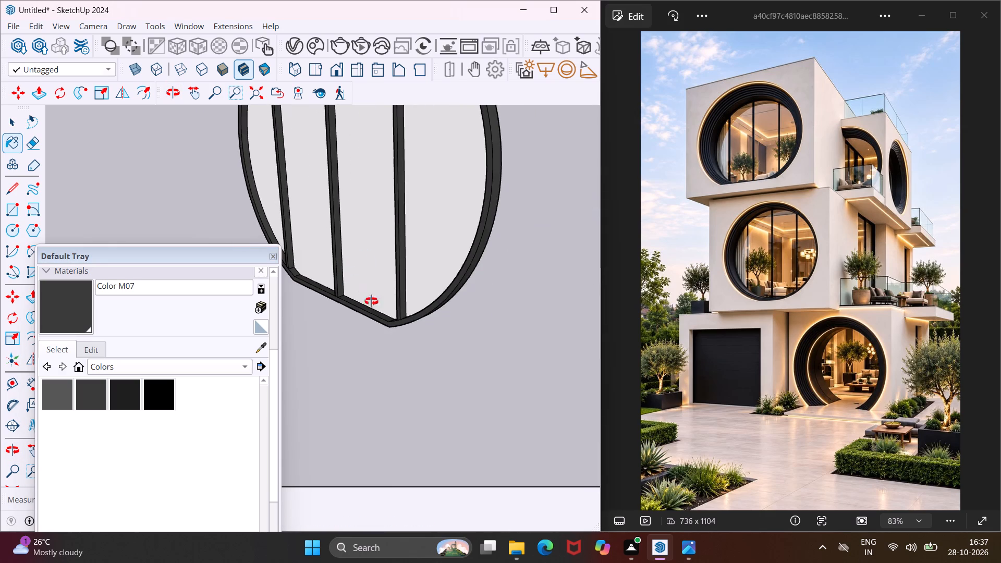
middle_click_drag(371, 301, 395, 378)
scroll(396, 365, "down", 6)
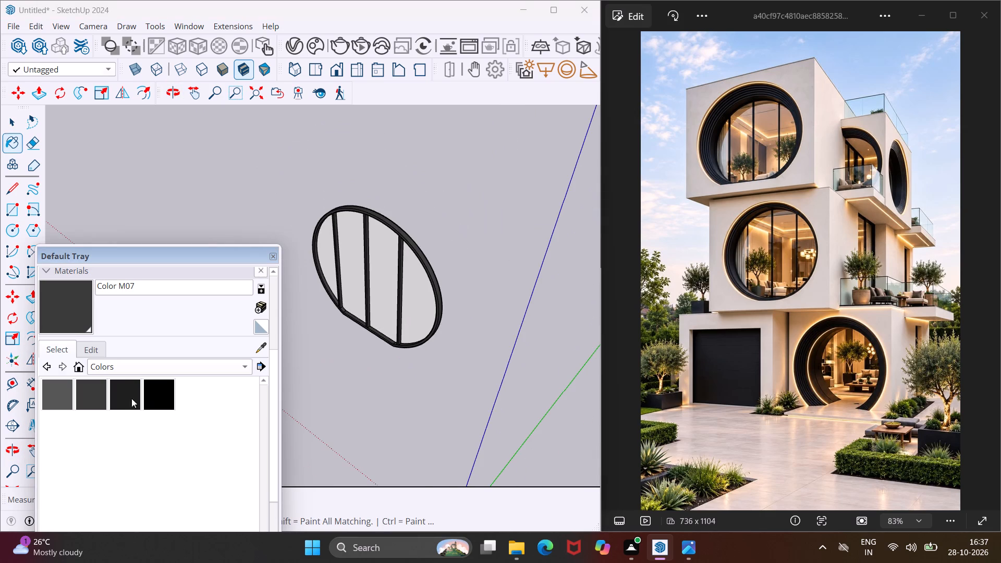
left_click(129, 363)
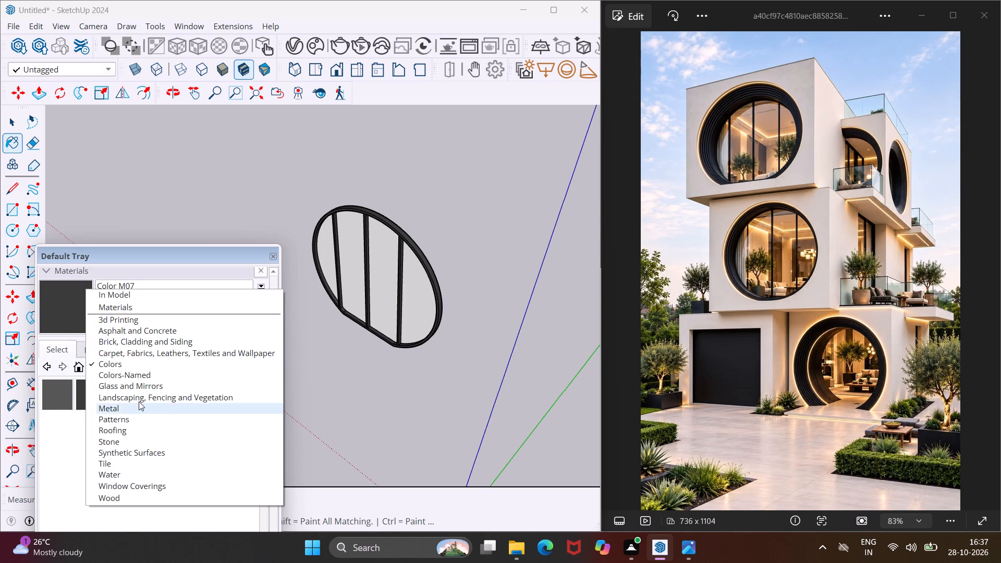
left_click(140, 387)
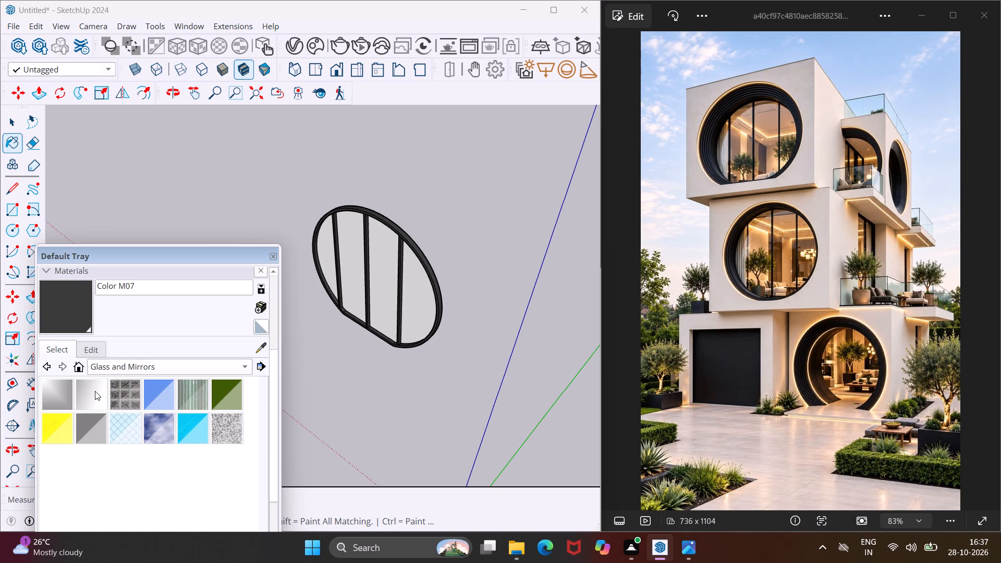
left_click(95, 391)
scroll(406, 242, "up", 8)
left_click(379, 248)
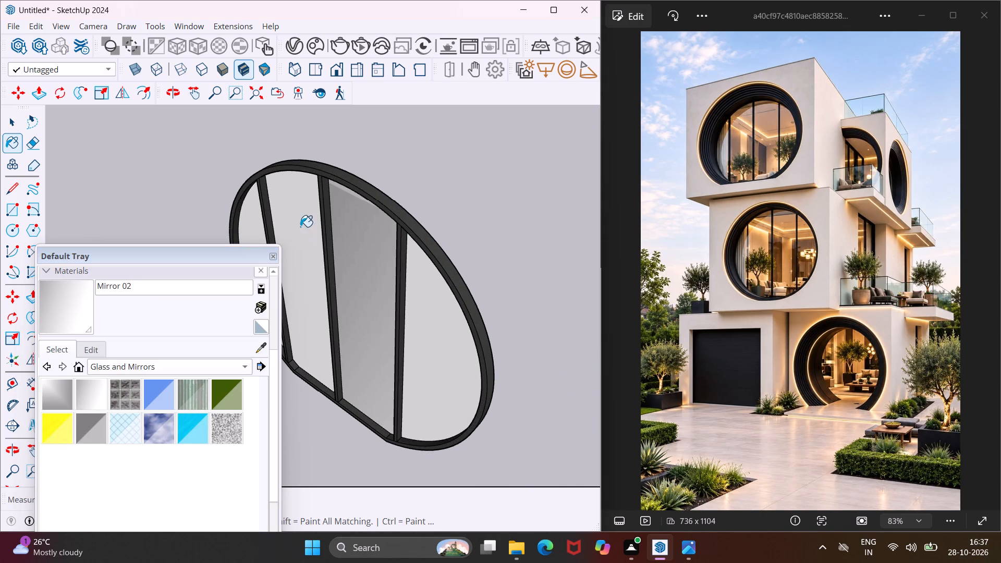
left_click(299, 224)
left_click(255, 222)
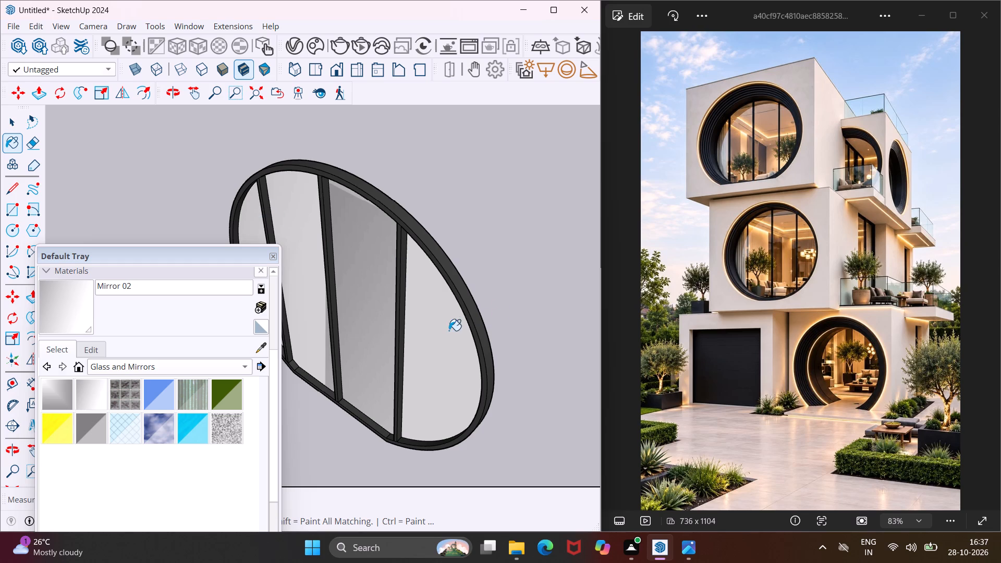
left_click(449, 331)
middle_click_drag(506, 311, 169, 346)
left_click(324, 305)
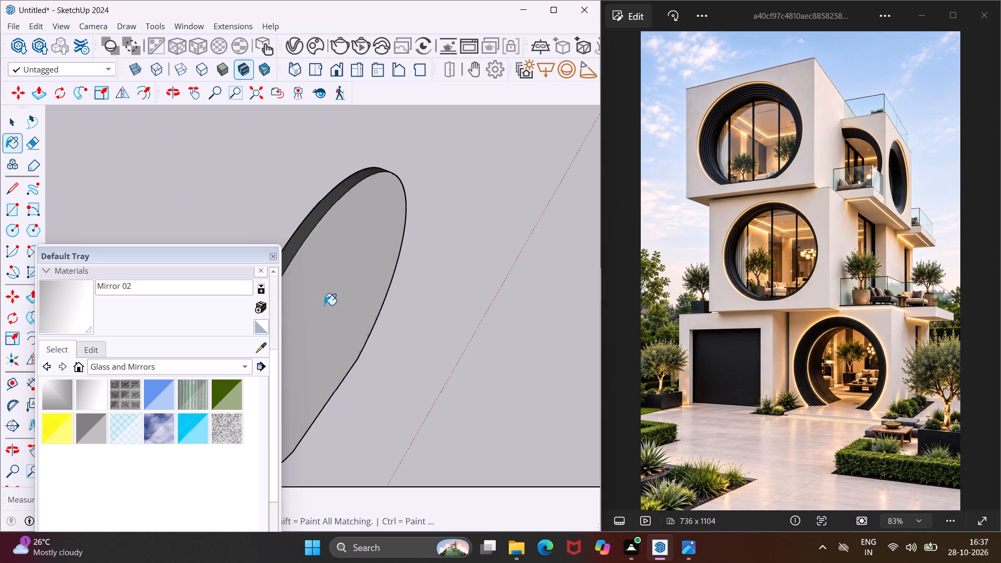
key("Escape")
key("space")
Move the whole detached circular window panel by its bottom corner into the grooved circular opening of the top box's front face.
middle_click_drag(472, 313, 558, 312)
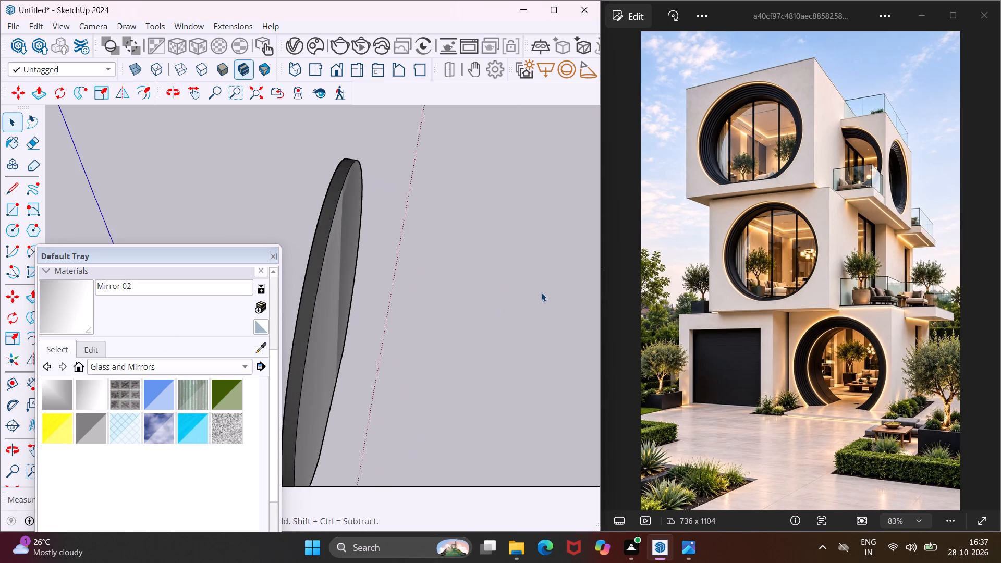
scroll(541, 292, "down", 13)
middle_click_drag(506, 319, 496, 277)
scroll(486, 320, "up", 2)
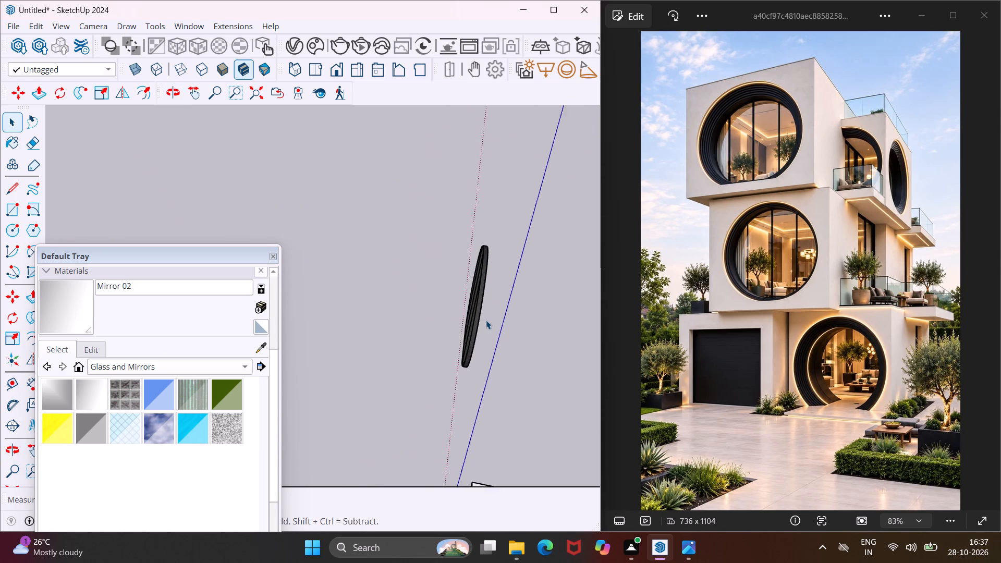
scroll(486, 320, "up", 6)
middle_click_drag(486, 320, 505, 283)
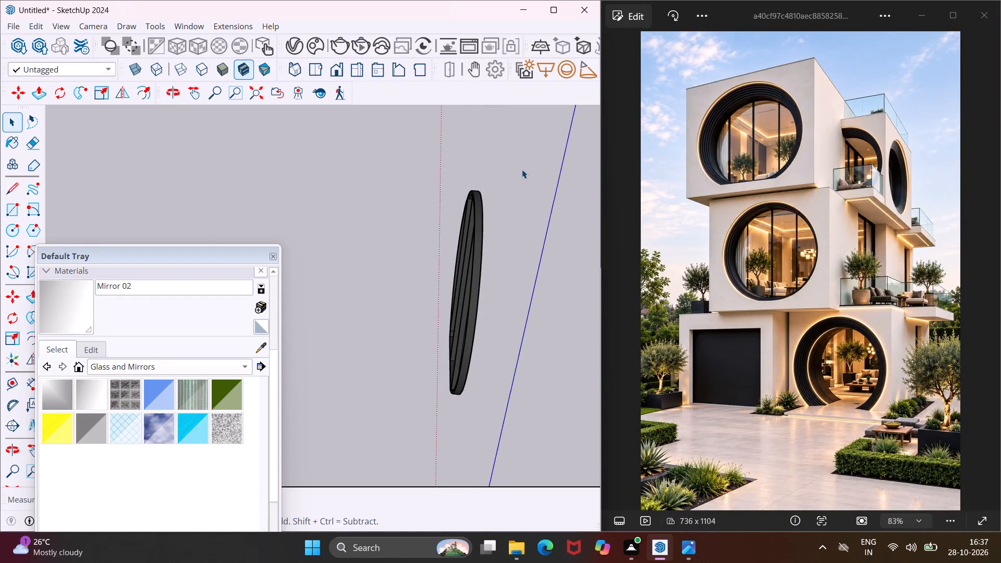
left_click_drag(522, 166, 384, 443)
left_click(384, 443)
left_click_drag(530, 168, 398, 436)
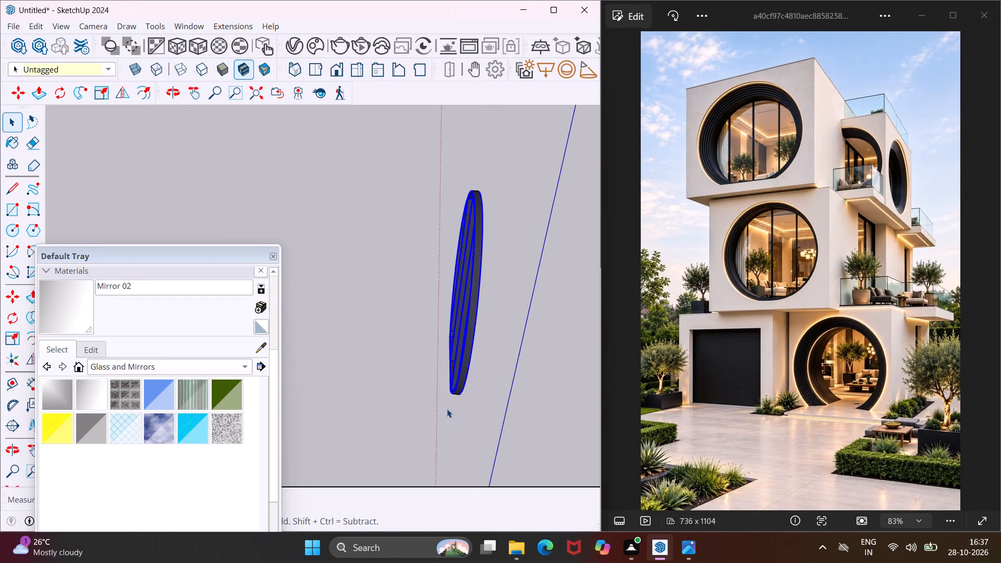
middle_click_drag(447, 408, 630, 333)
key("m")
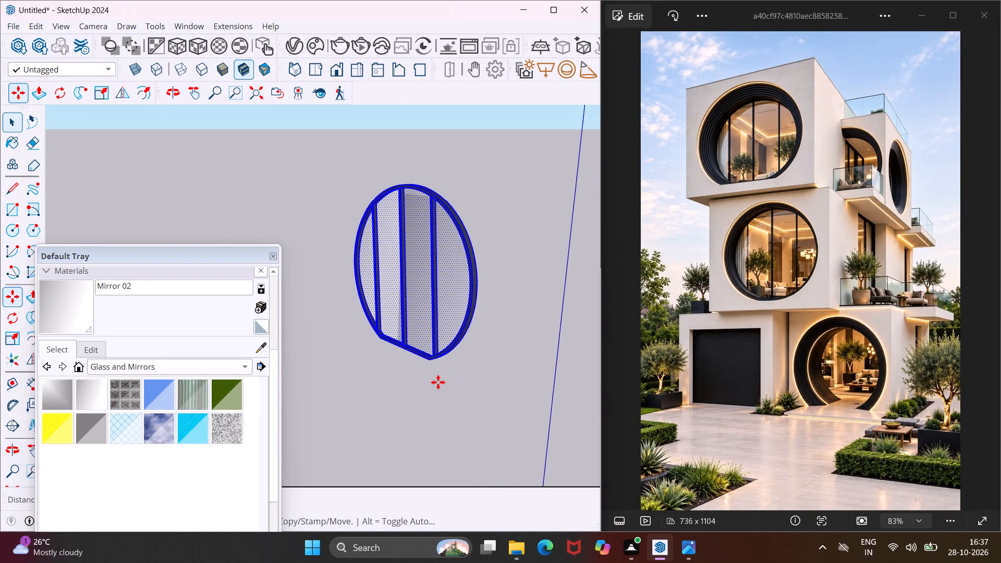
scroll(428, 373, "up", 7)
left_click(431, 339)
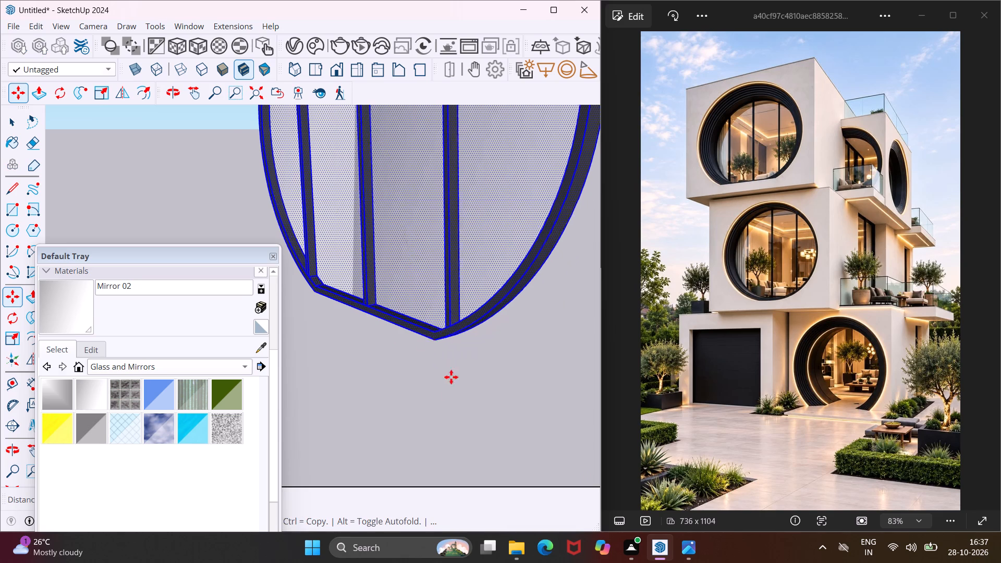
scroll(438, 381, "down", 7)
scroll(429, 365, "down", 20)
scroll(422, 352, "down", 2)
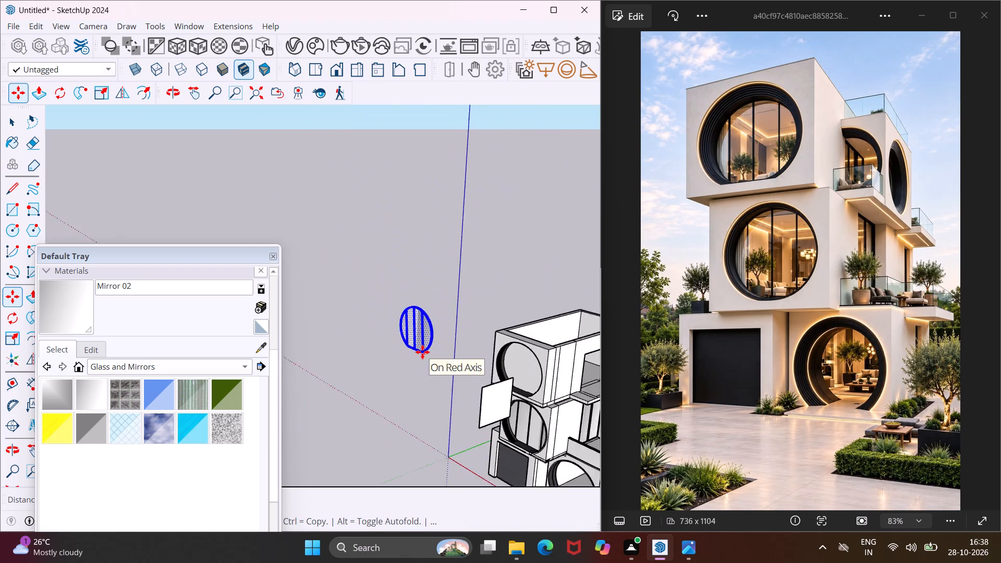
scroll(422, 352, "down", 2)
scroll(507, 383, "up", 18)
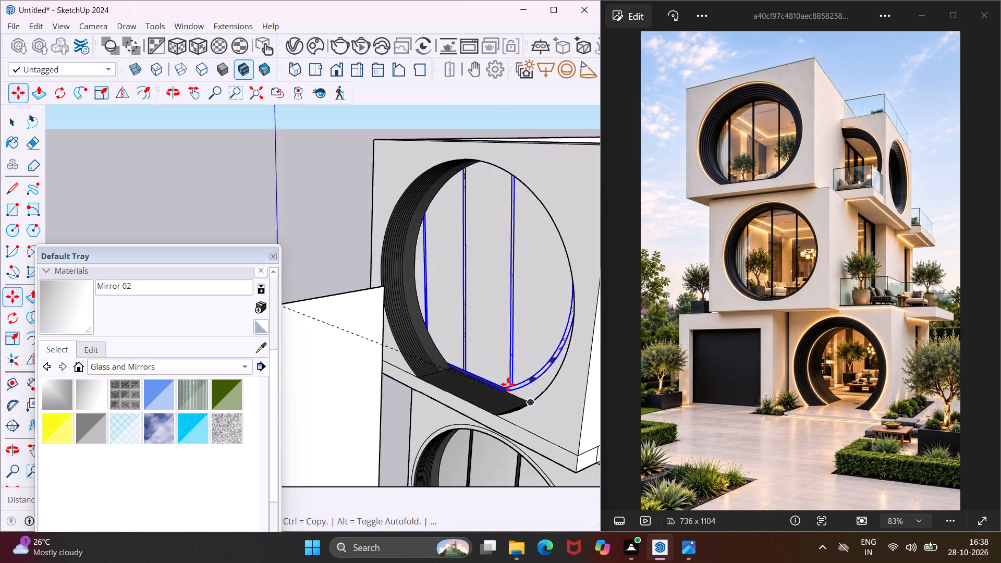
middle_click_drag(506, 393, 587, 420)
scroll(496, 380, "up", 5)
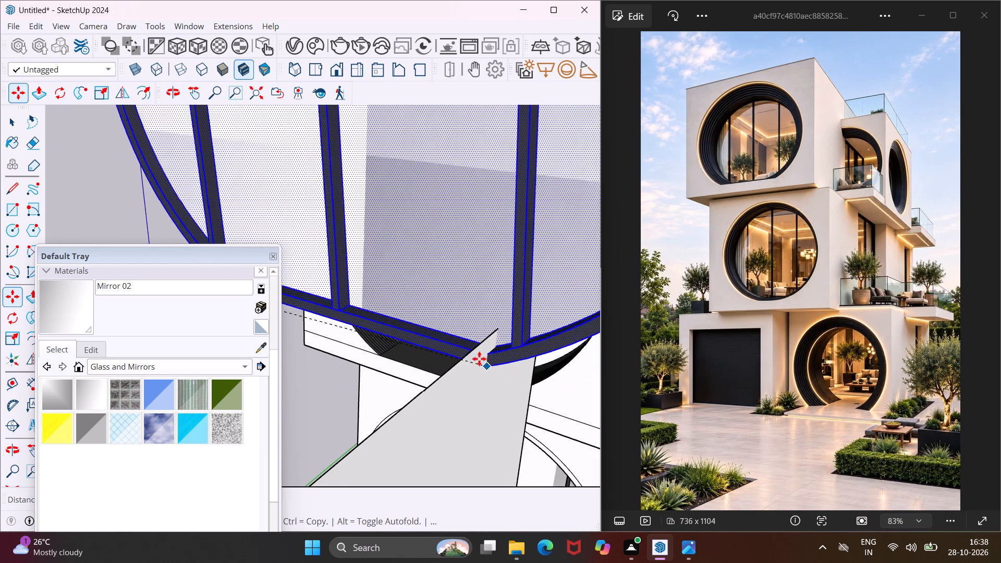
middle_click_drag(434, 352, 554, 375)
scroll(496, 339, "up", 6)
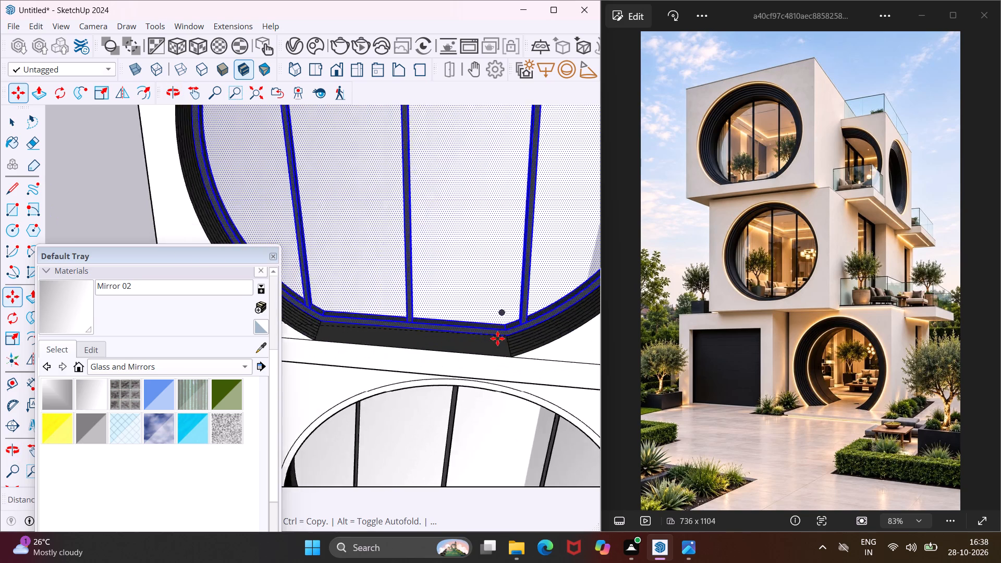
scroll(497, 338, "up", 2)
left_click(505, 333)
scroll(502, 334, "down", 6)
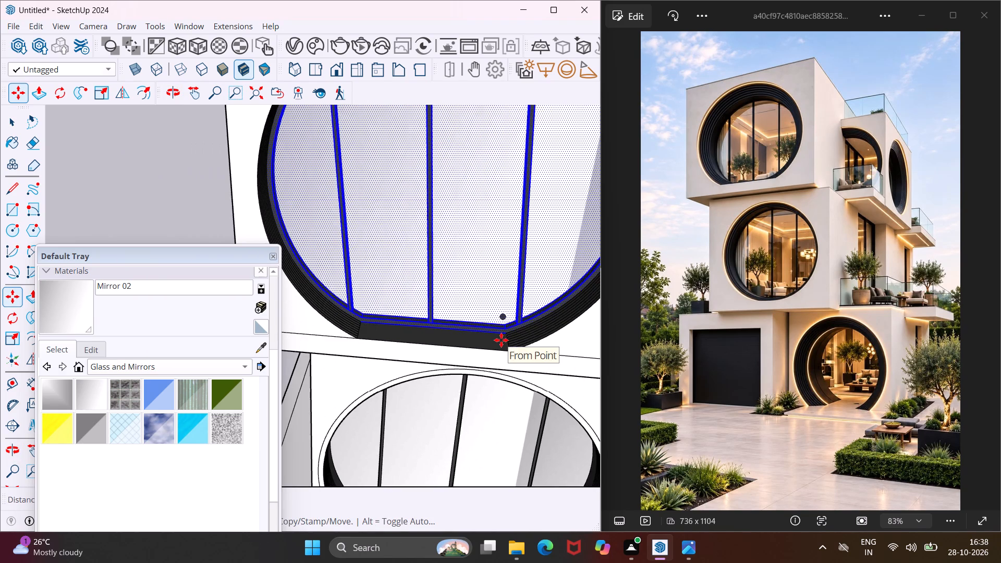
key("Escape")
key("space")
Delete the circular face closing off the front window opening on the inside of the top box.
middle_click_drag(487, 343, 771, 522)
scroll(529, 415, "down", 7)
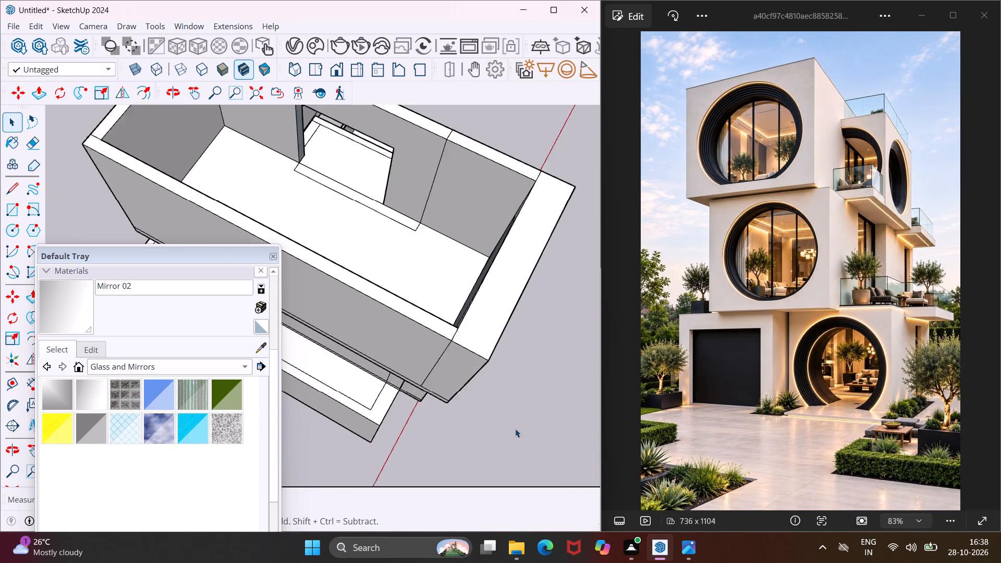
middle_click_drag(477, 388, 723, 368)
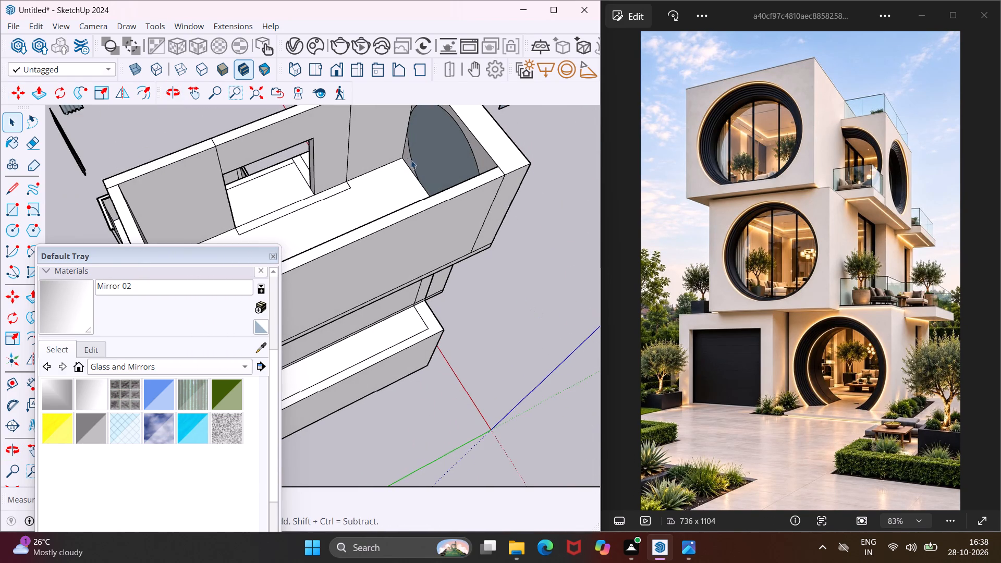
scroll(438, 164, "up", 3)
left_click(445, 155)
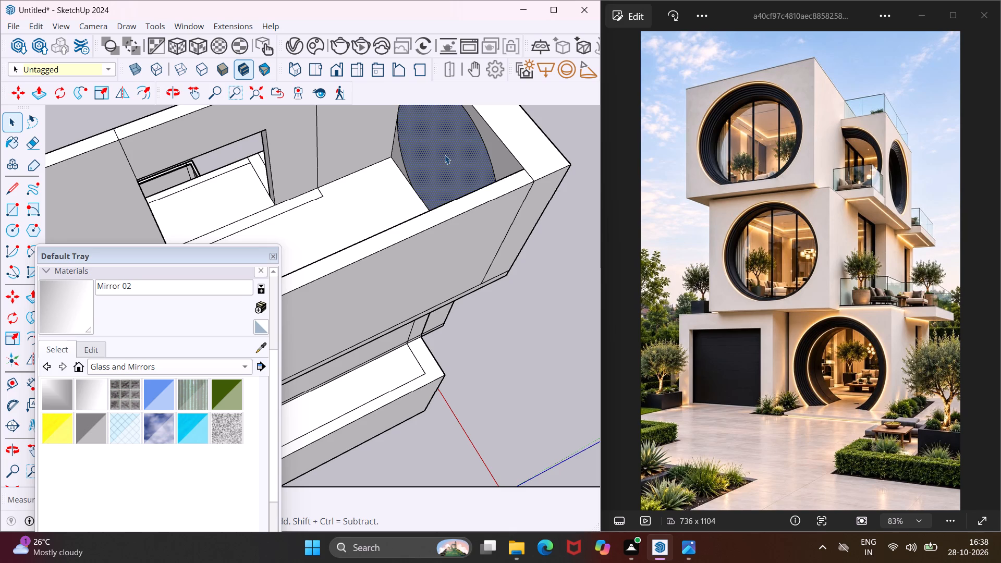
key("Delete")
scroll(428, 166, "down", 5)
scroll(431, 167, "up", 4)
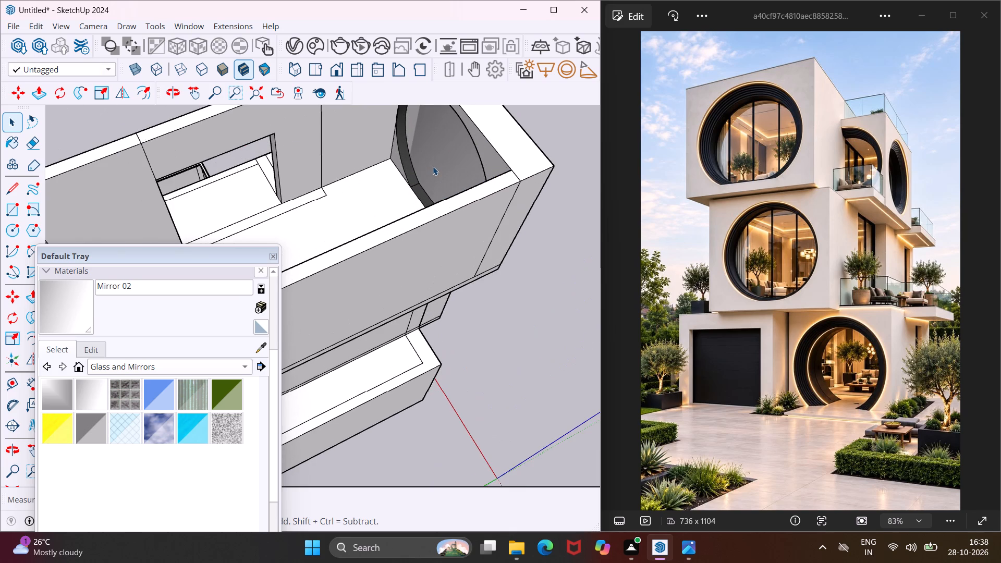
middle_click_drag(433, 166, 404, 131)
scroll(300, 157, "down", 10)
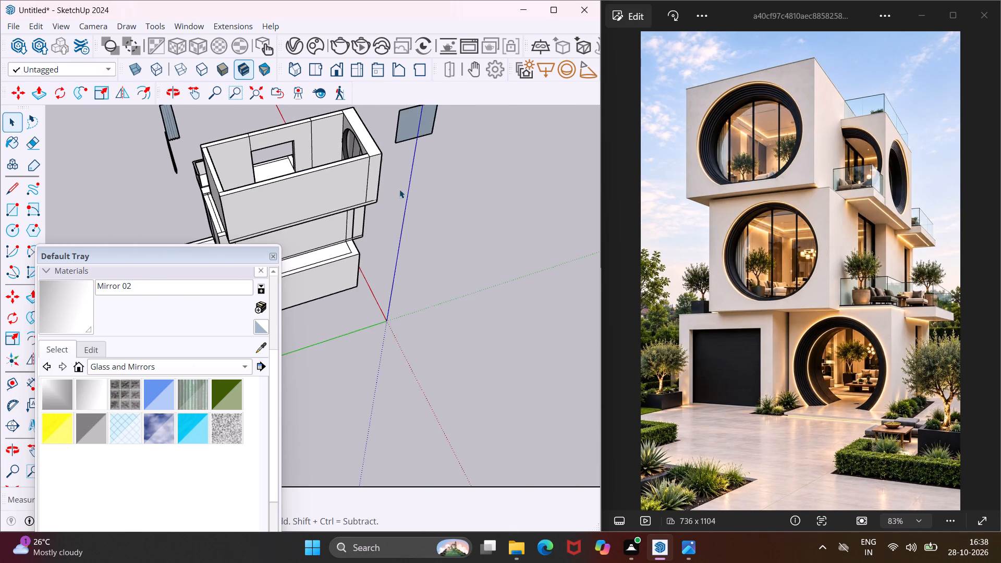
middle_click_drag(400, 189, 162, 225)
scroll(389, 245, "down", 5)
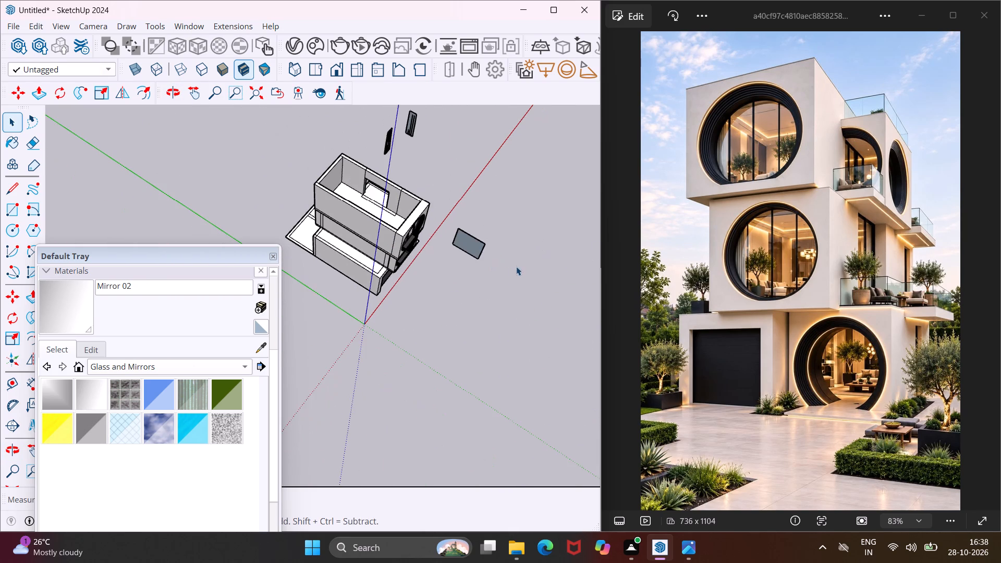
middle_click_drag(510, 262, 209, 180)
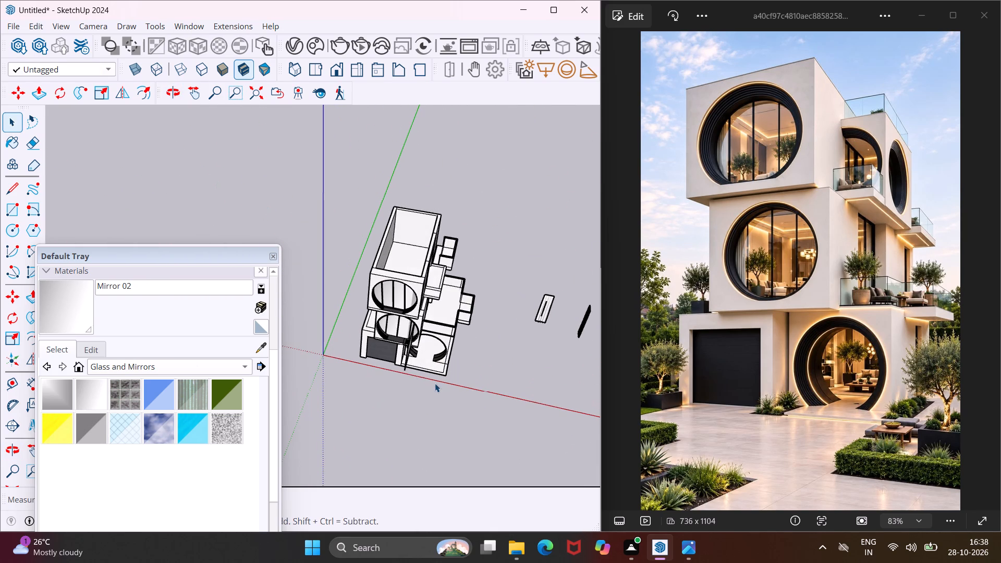
Push/Pull the detached rectangular face beside the circular windows into a thin panel.
middle_click_drag(435, 383, 285, 284)
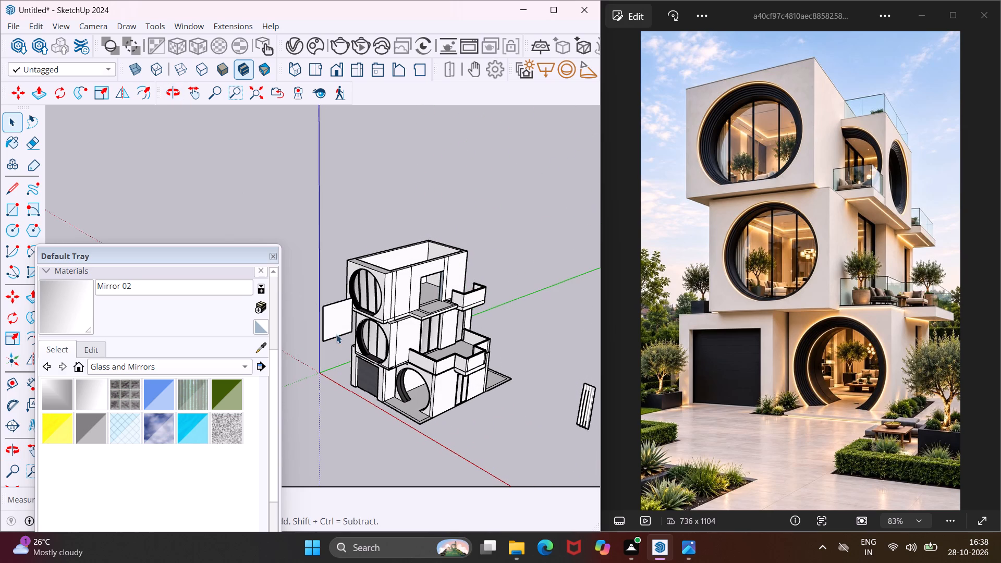
scroll(335, 326, "up", 12)
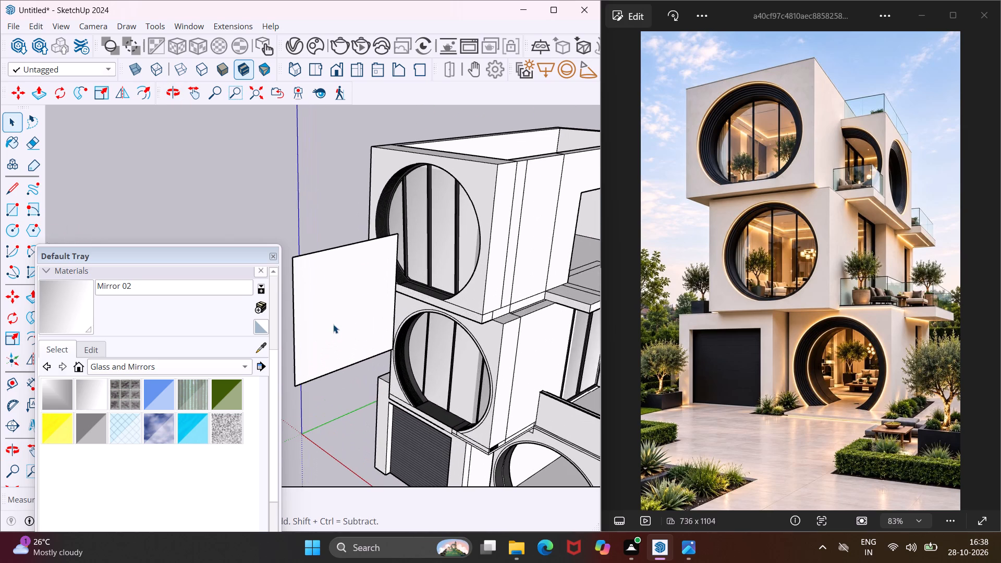
scroll(343, 341, "up", 5)
middle_click_drag(343, 341, 376, 342)
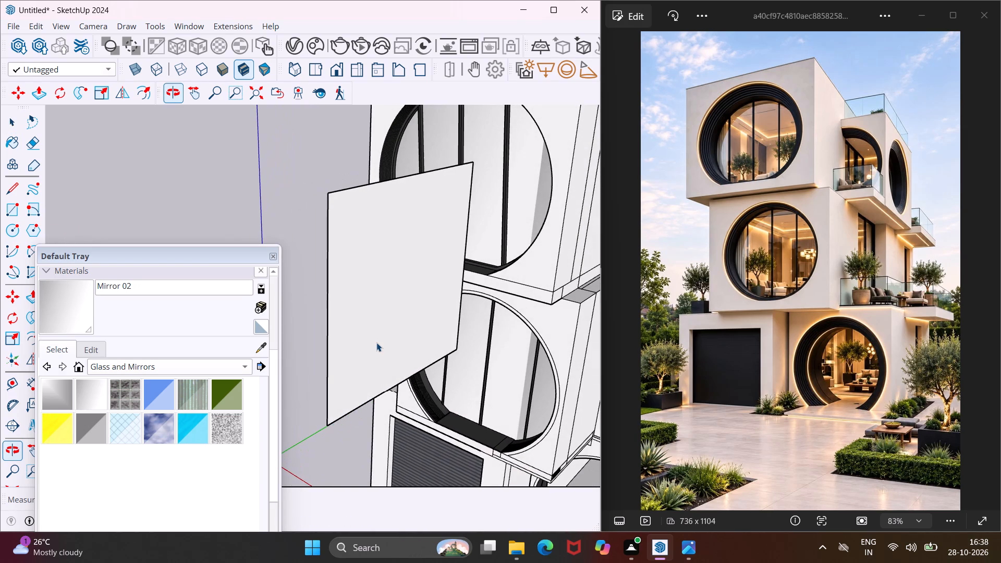
left_click(376, 339)
key("p")
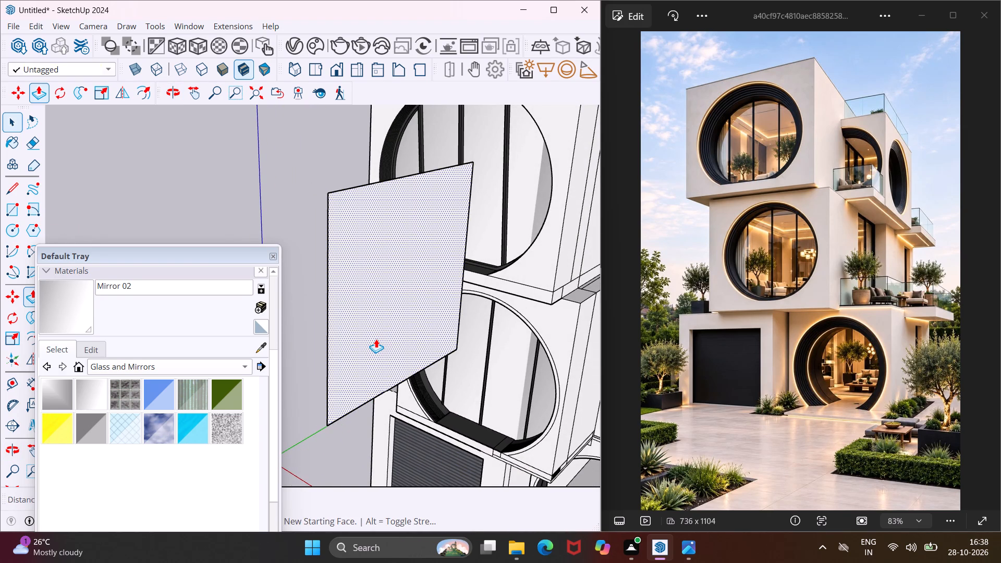
left_click(376, 339)
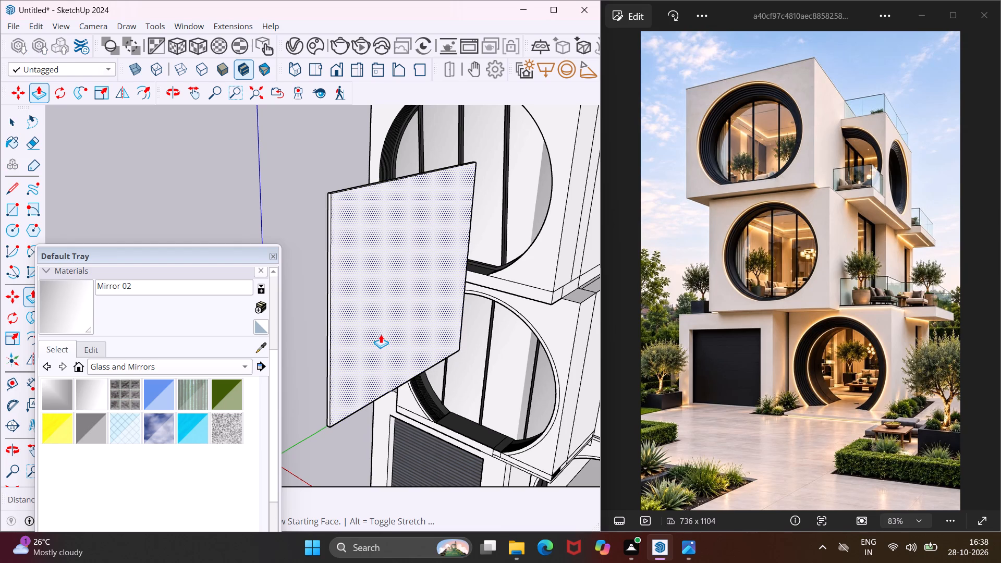
left_click(381, 334)
key("Escape")
key("space")
Offset the outline of the thin rectangular panel's front face slightly inward to form a narrow frame border.
left_click(384, 334)
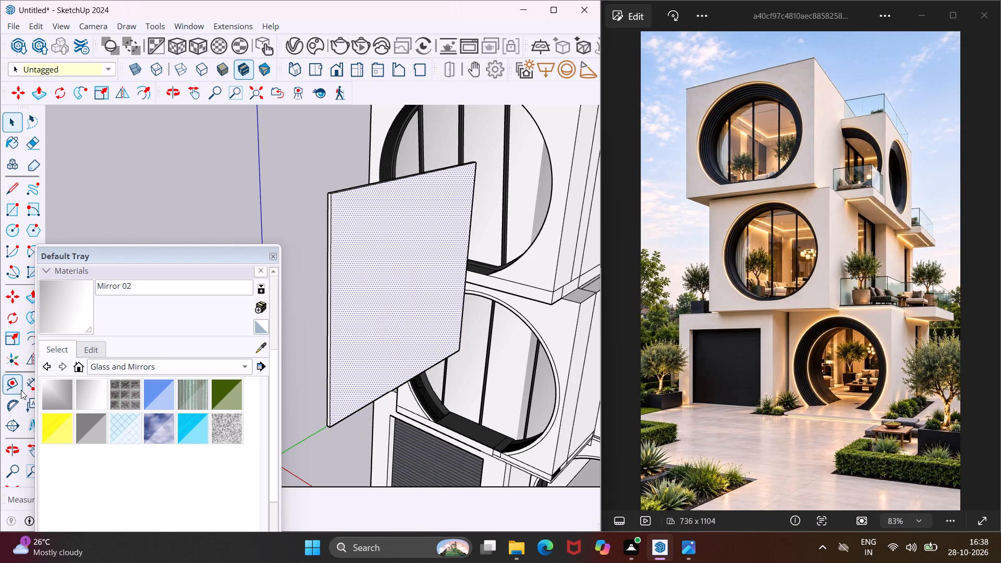
left_click(25, 337)
scroll(324, 277, "up", 3)
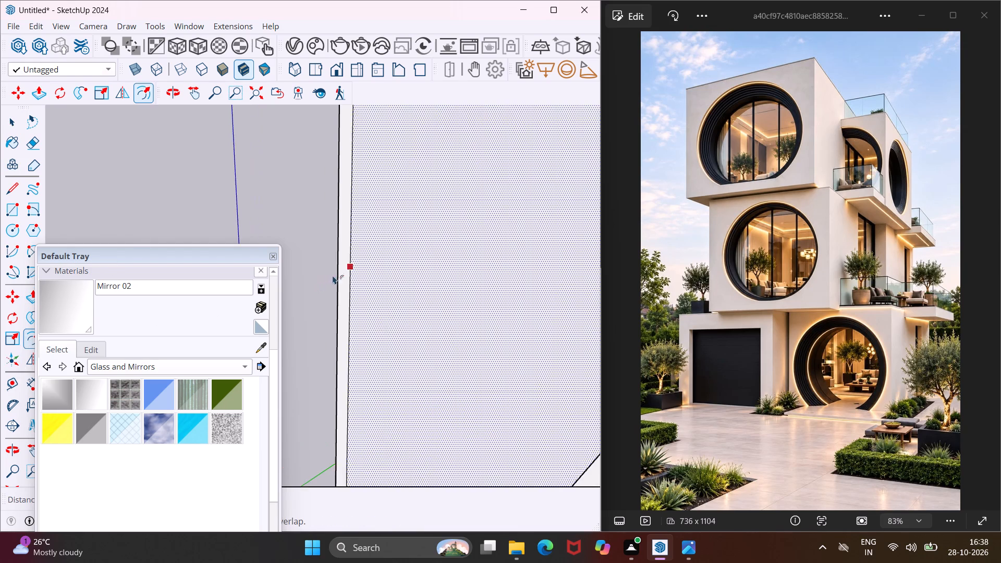
scroll(338, 274, "up", 3)
left_click(352, 273)
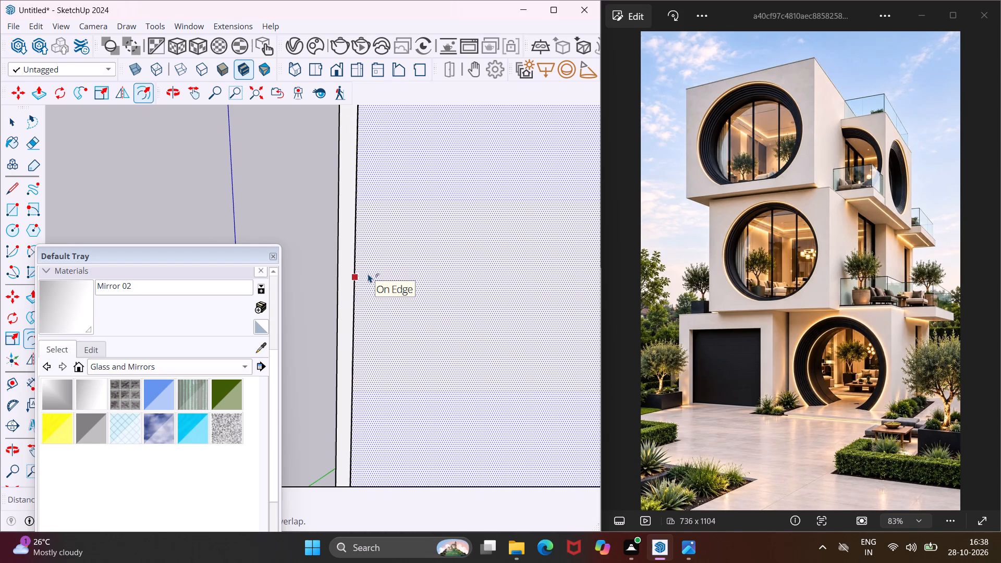
key("ctrl+z")
scroll(368, 274, "up", 3)
left_click(359, 272)
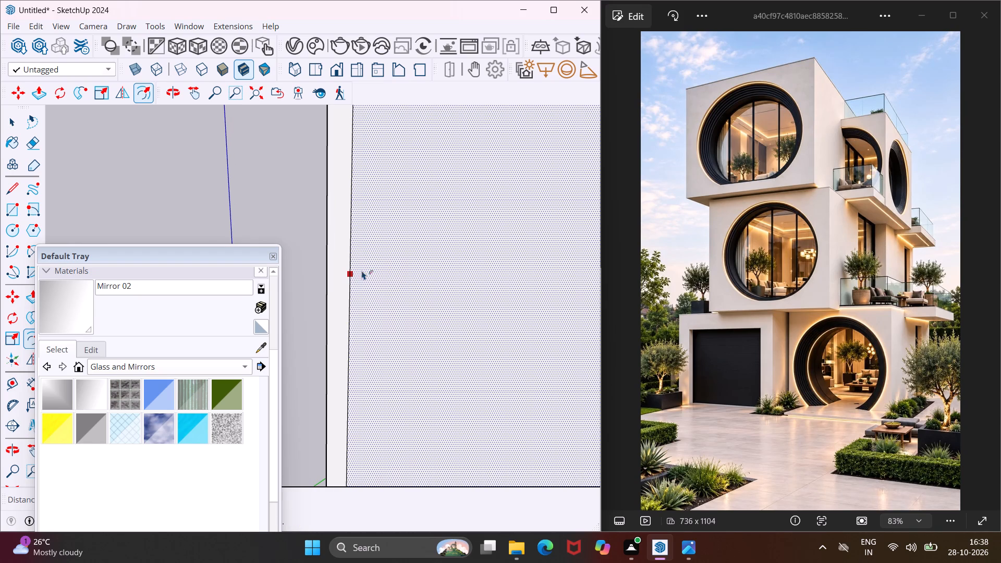
left_click(365, 268)
scroll(307, 214, "down", 10)
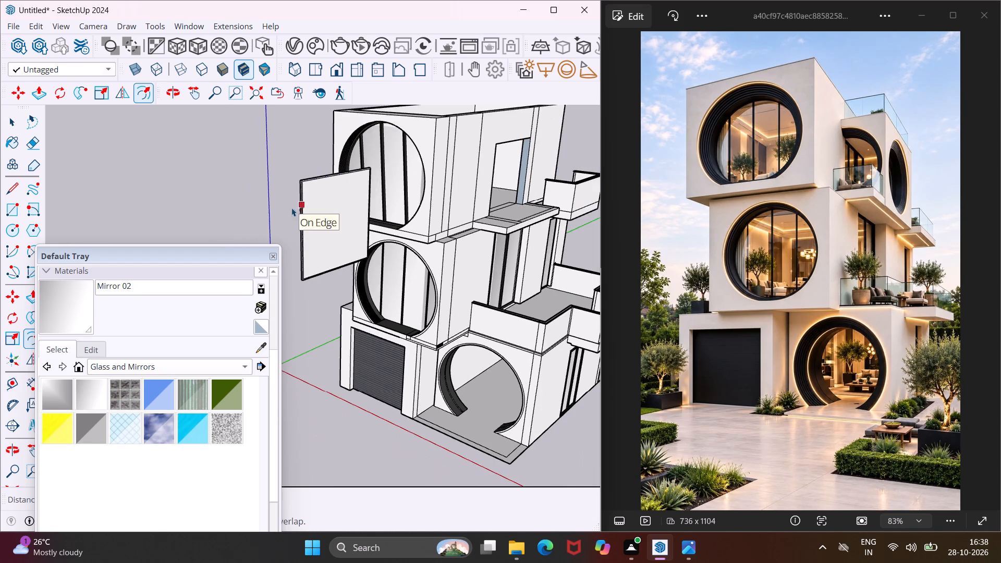
key("Escape")
key("space")
Draw a narrow vertical mullion rectangle between the upper and lower inner border edges of the rectangular panel.
scroll(335, 183, "up", 6)
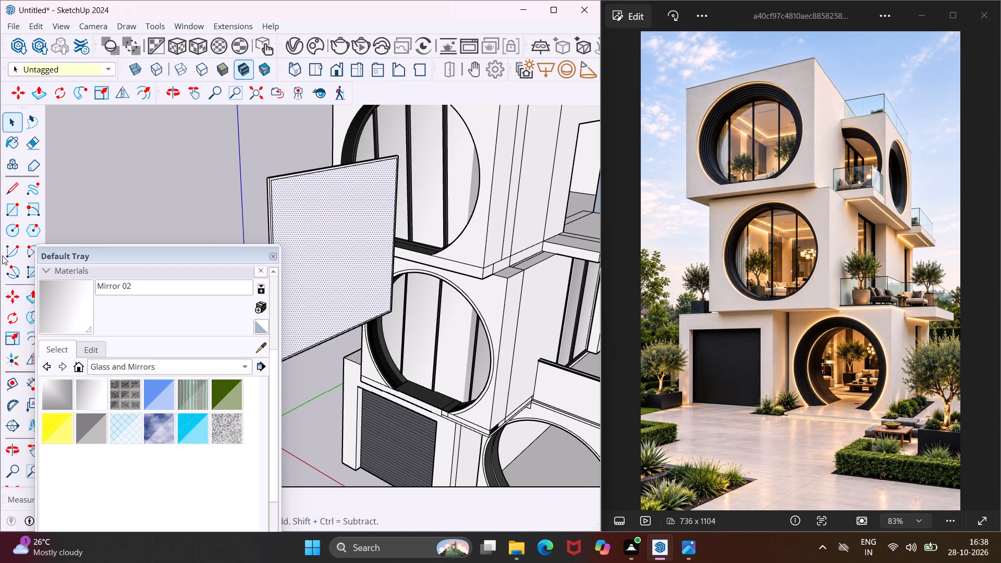
left_click(12, 208)
scroll(362, 136, "down", 6)
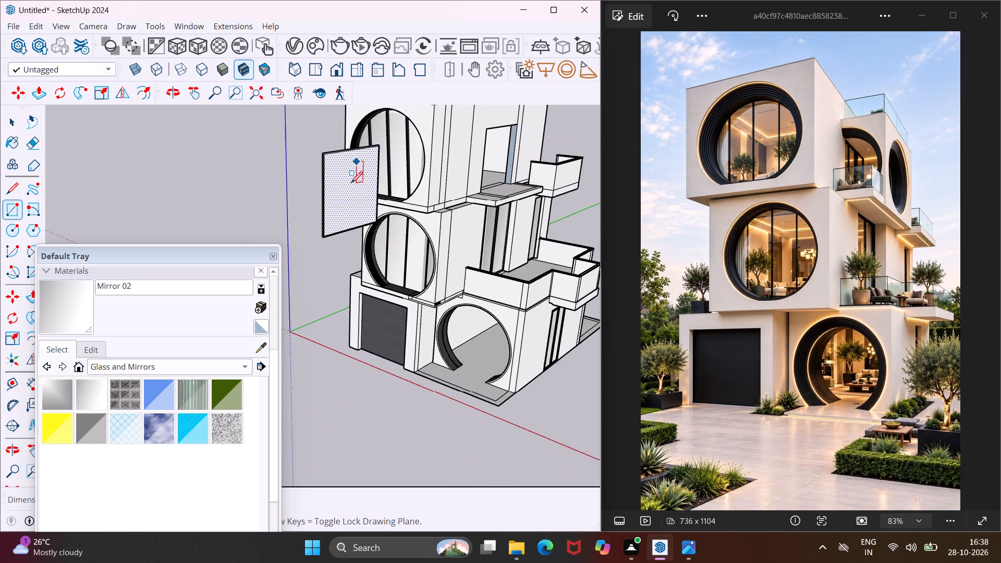
middle_click_drag(351, 188, 170, 175)
scroll(230, 159, "up", 9)
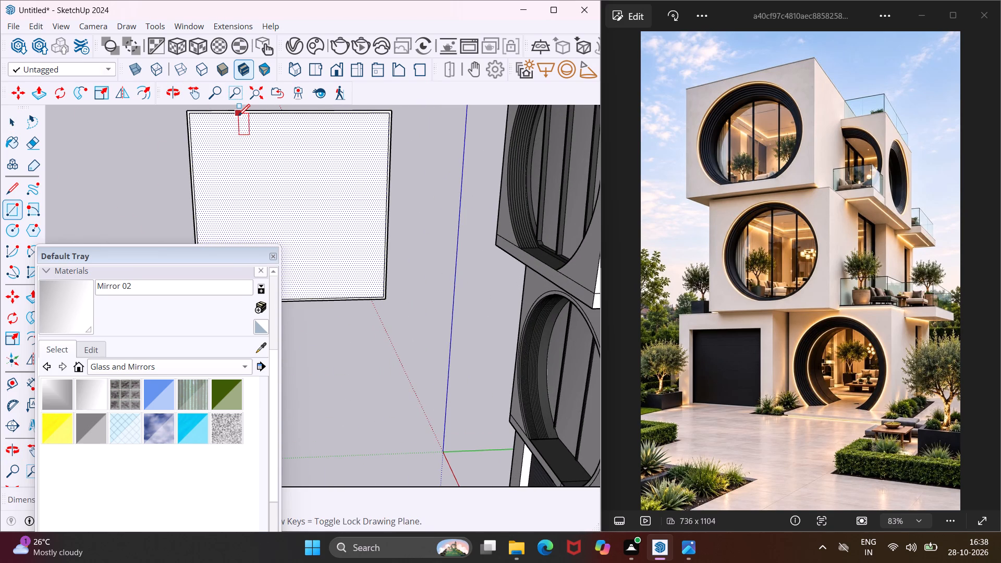
left_click(238, 116)
scroll(256, 132, "down", 7)
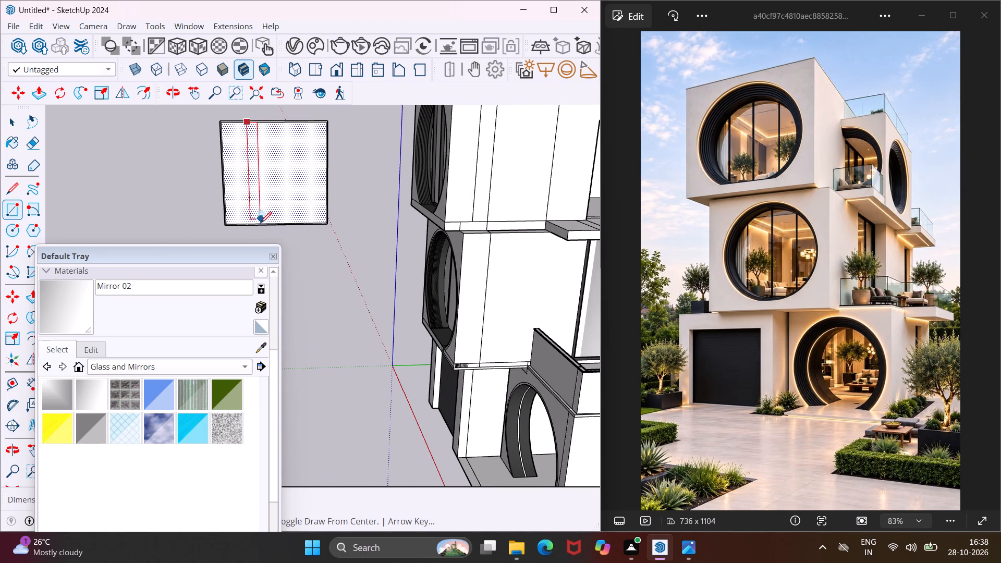
scroll(259, 225, "up", 13)
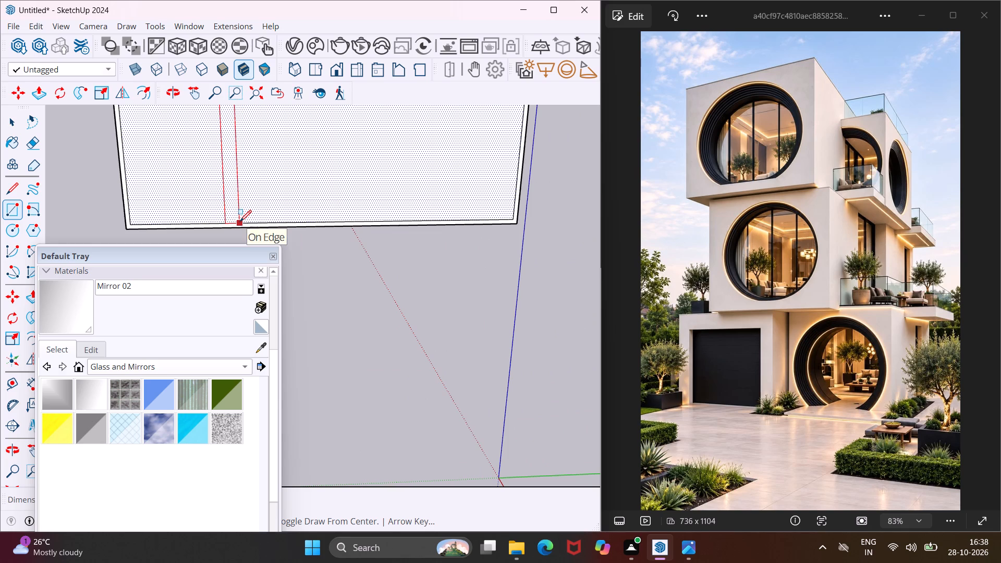
left_click(240, 222)
key("Escape")
key("space")
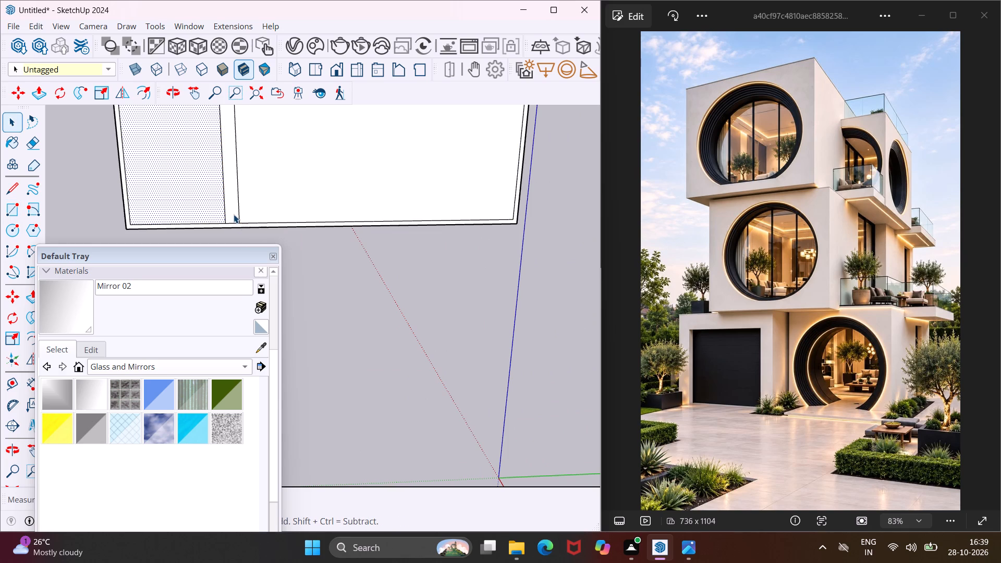
Copy the narrow mullion strip twice along the lower inner edge, dividing the rectangular panel into four panes.
left_click(234, 214)
key("m")
scroll(240, 219, "up", 2)
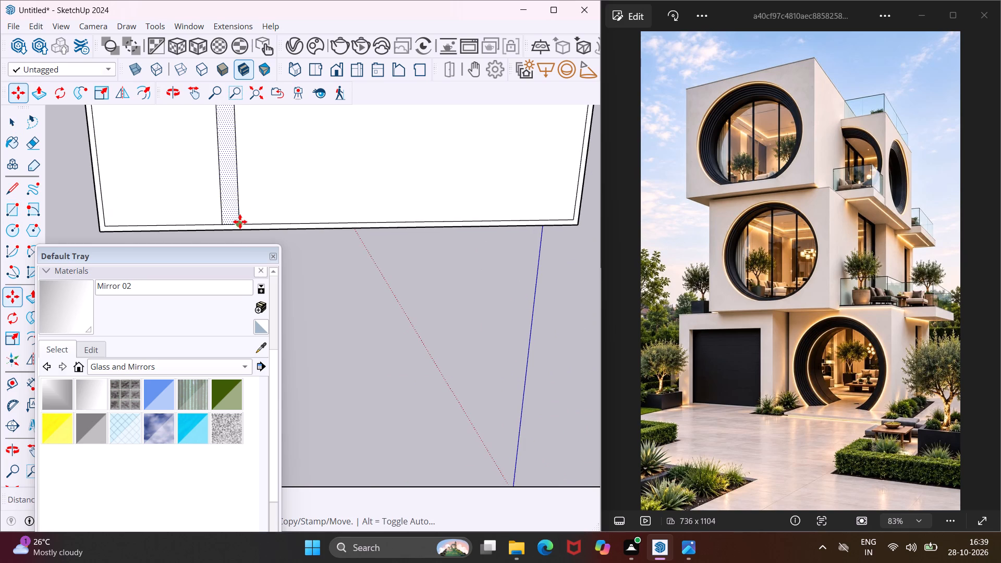
left_click(240, 224)
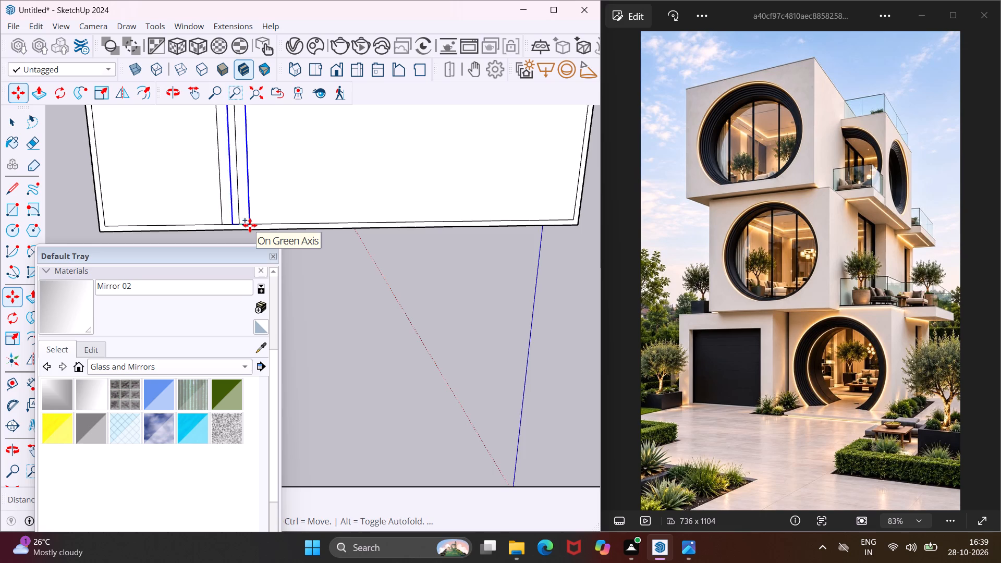
scroll(250, 225, "down", 4)
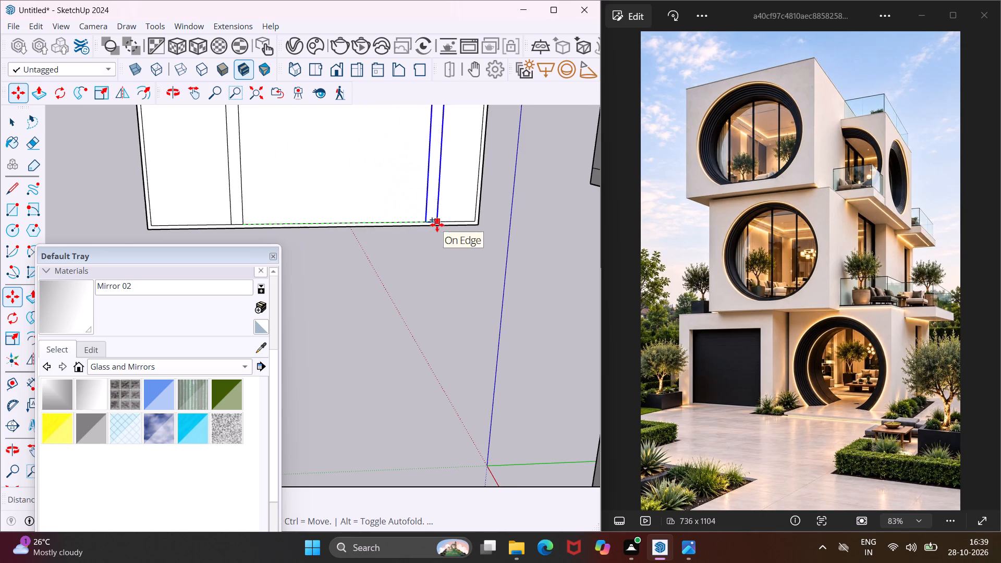
left_click(409, 225)
scroll(408, 222, "up", 3)
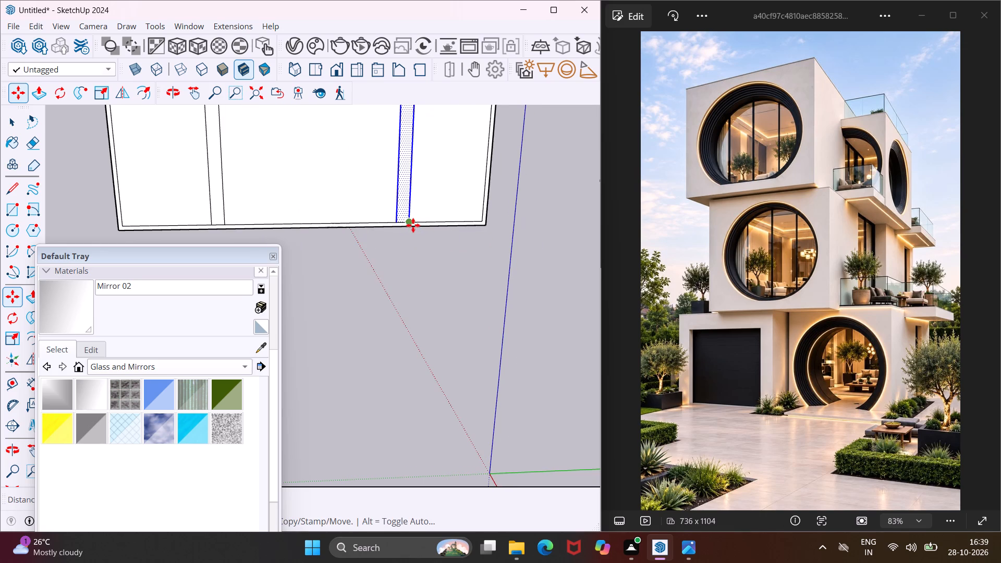
left_click(410, 223)
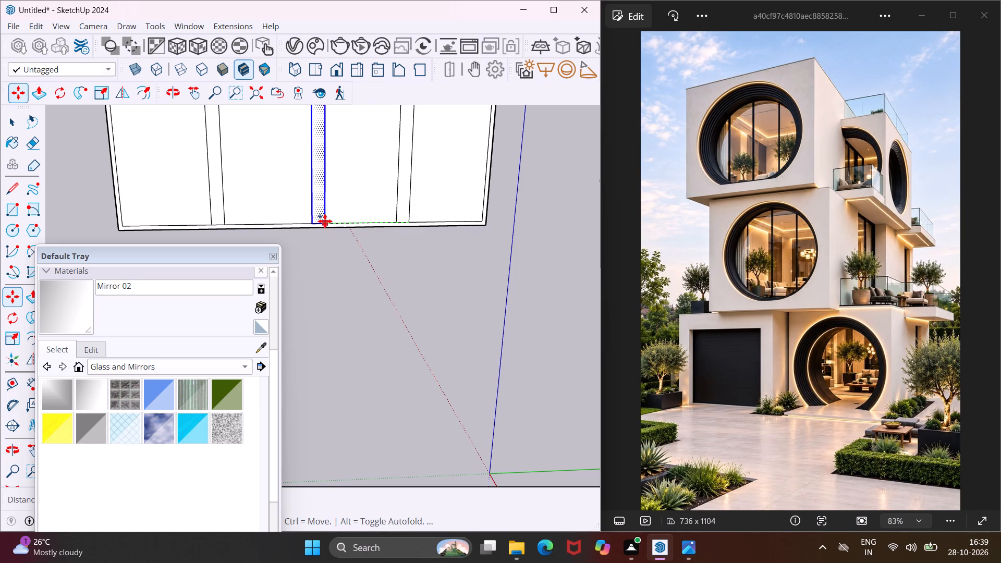
left_click(325, 221)
key("Escape")
key("space")
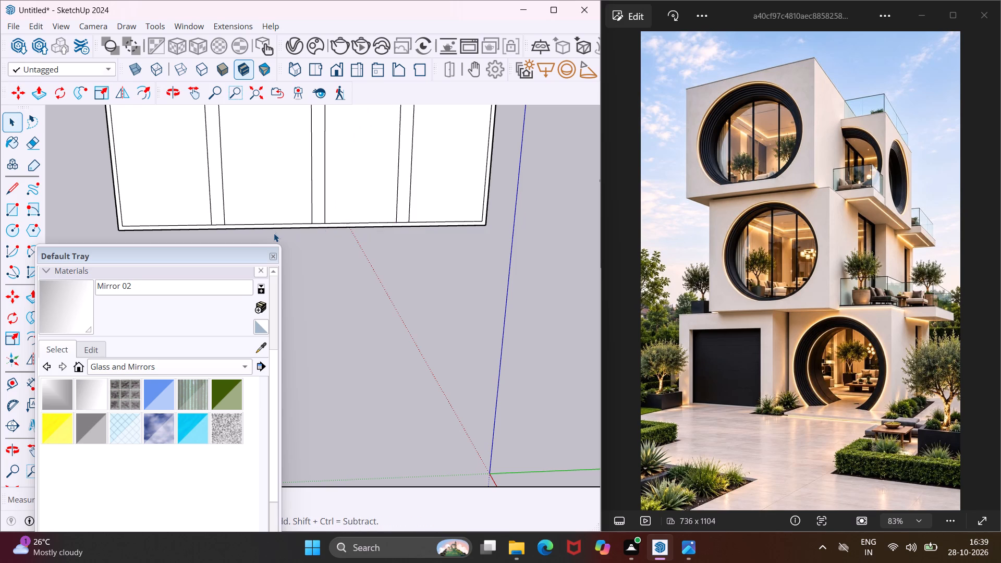
Paint the rectangular panel's four panes and its back face with Mirror 02 from Glass and Mirrors.
scroll(273, 233, "down", 5)
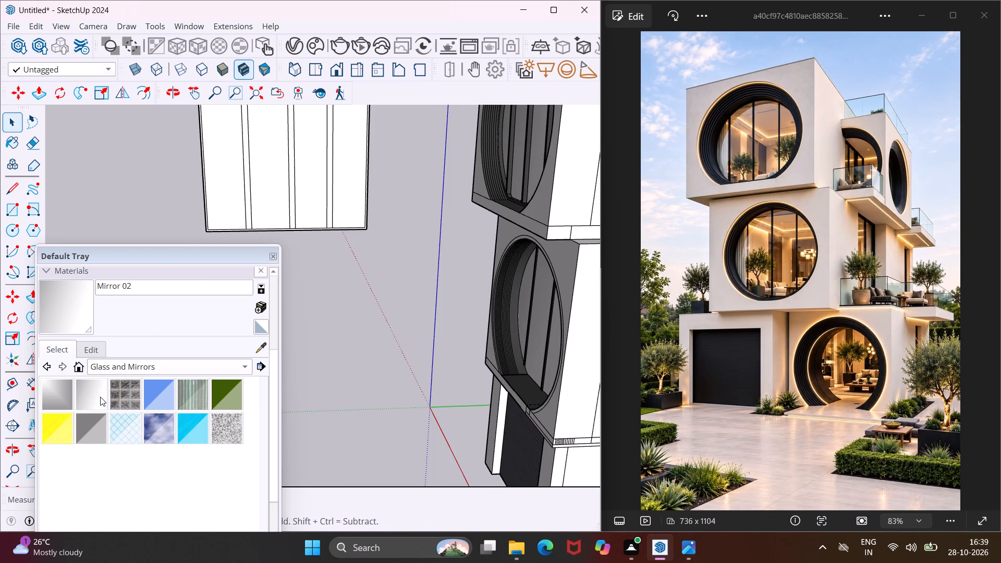
left_click(100, 397)
left_click(223, 168)
left_click(276, 171)
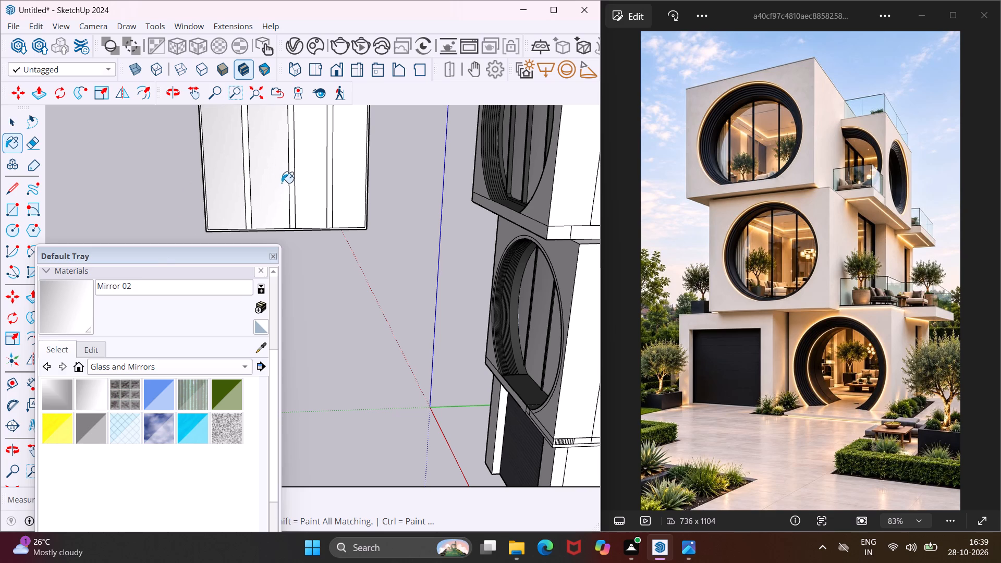
left_click(313, 181)
left_click(346, 172)
middle_click_drag(346, 172, 274, 218)
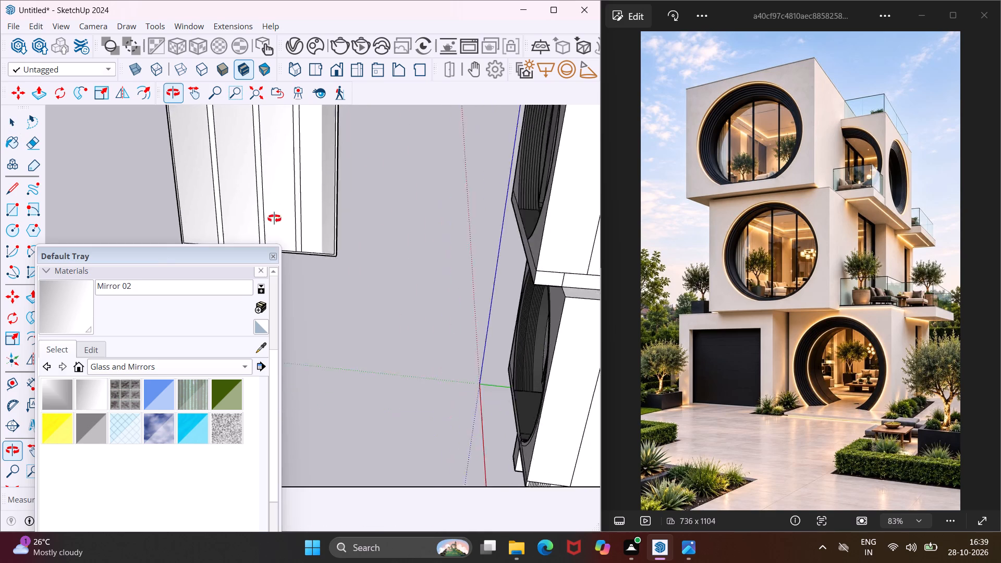
middle_click_drag(274, 218, 170, 252)
middle_click_drag(231, 162, 665, 100)
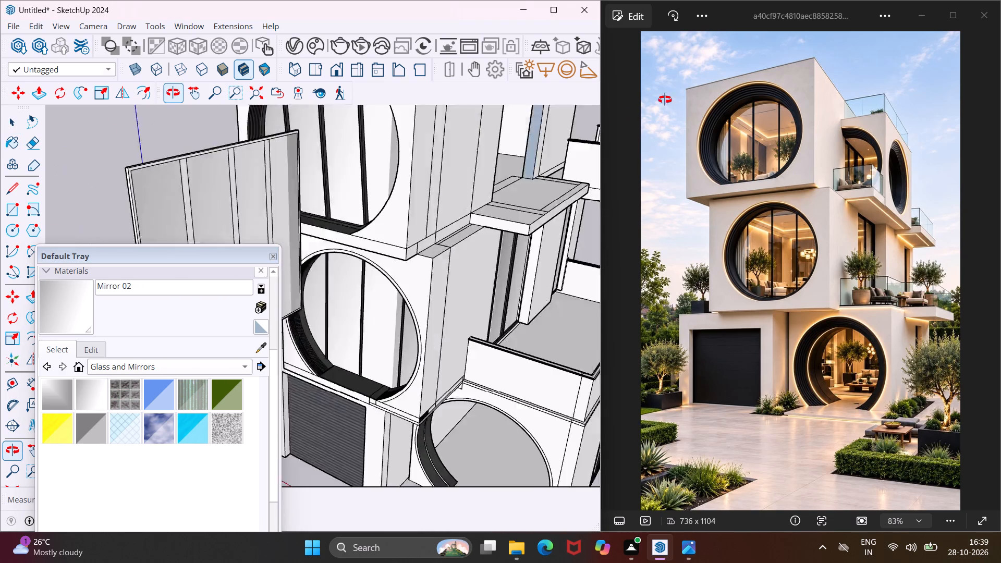
middle_click_drag(665, 100, 688, 93)
middle_click_drag(298, 192, 466, 181)
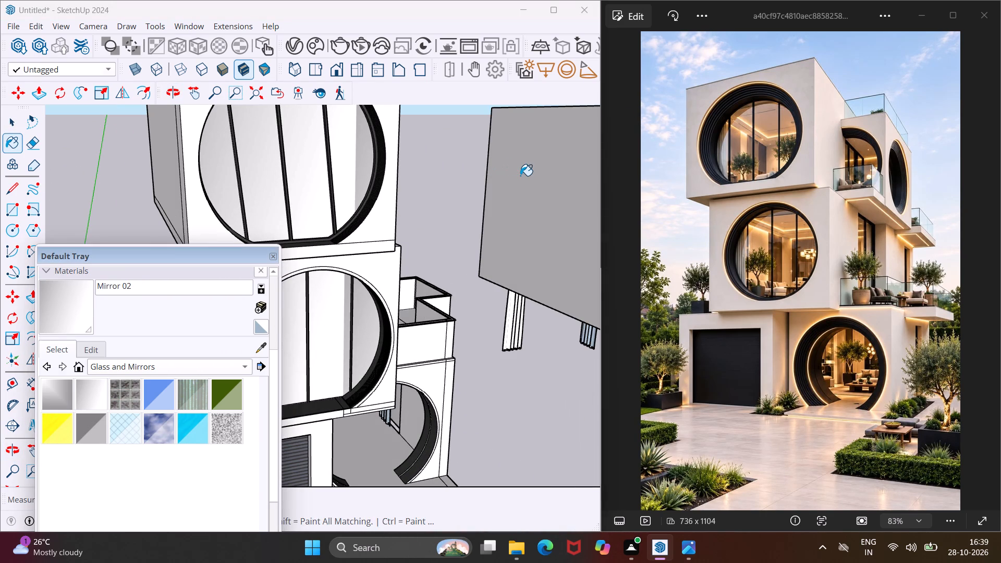
left_click(521, 176)
key("Escape")
key("space")
Extrude one mullion strip and the surrounding frame border of the rectangular panel slightly outward by the same distance.
middle_click_drag(520, 175, 511, 176)
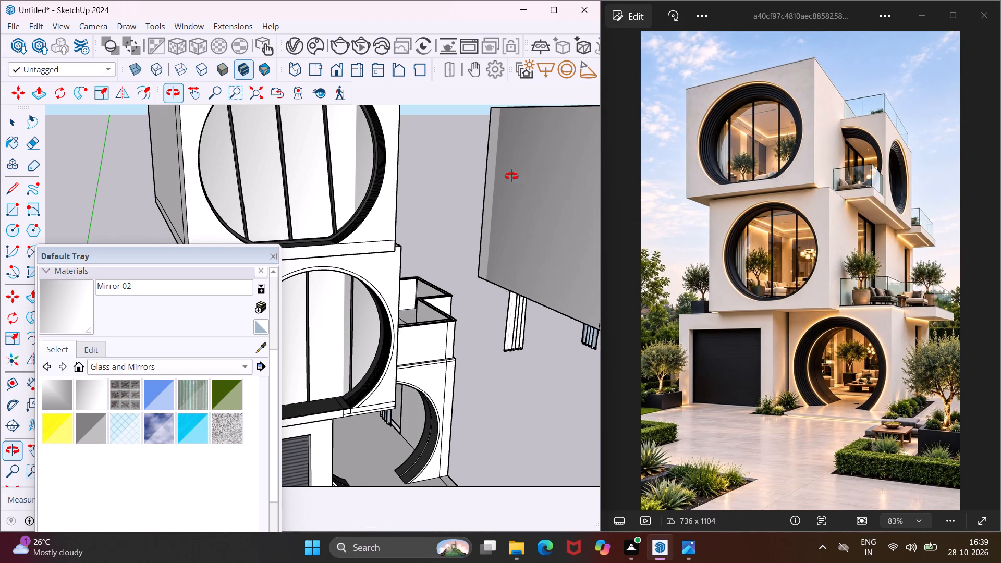
middle_click_drag(511, 176, 227, 186)
scroll(125, 112, "up", 9)
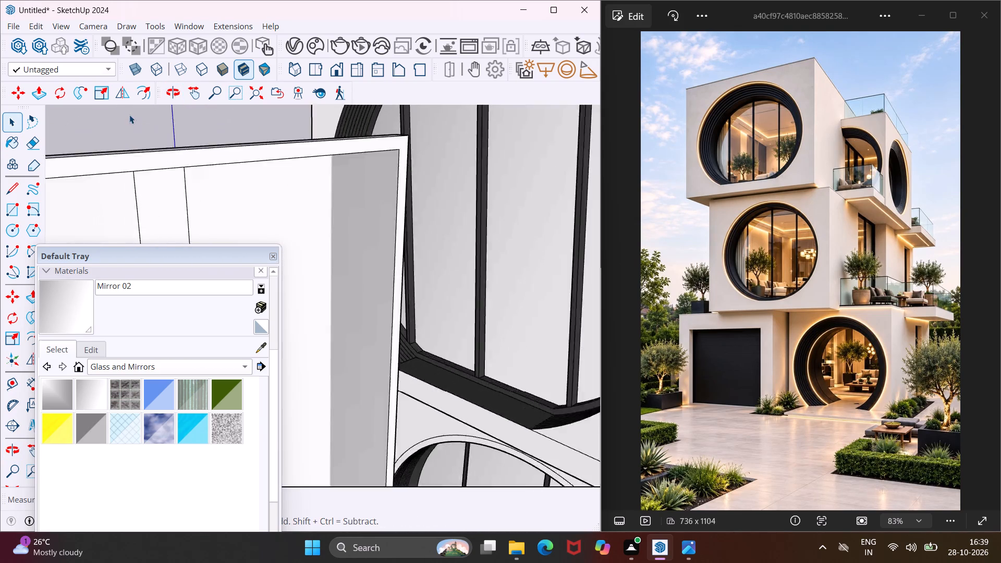
scroll(164, 150, "down", 3)
left_click(173, 175)
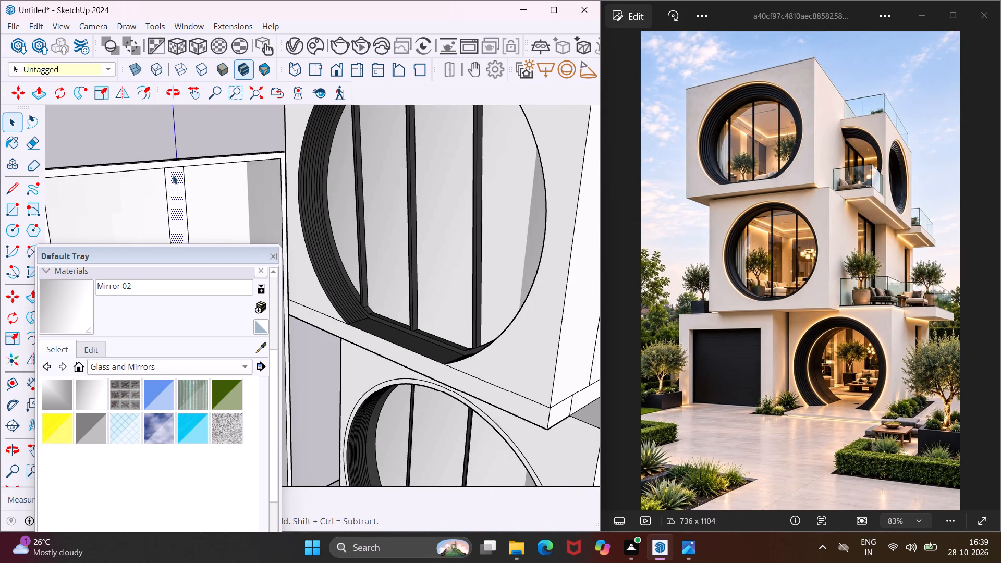
key("p")
left_click(173, 175)
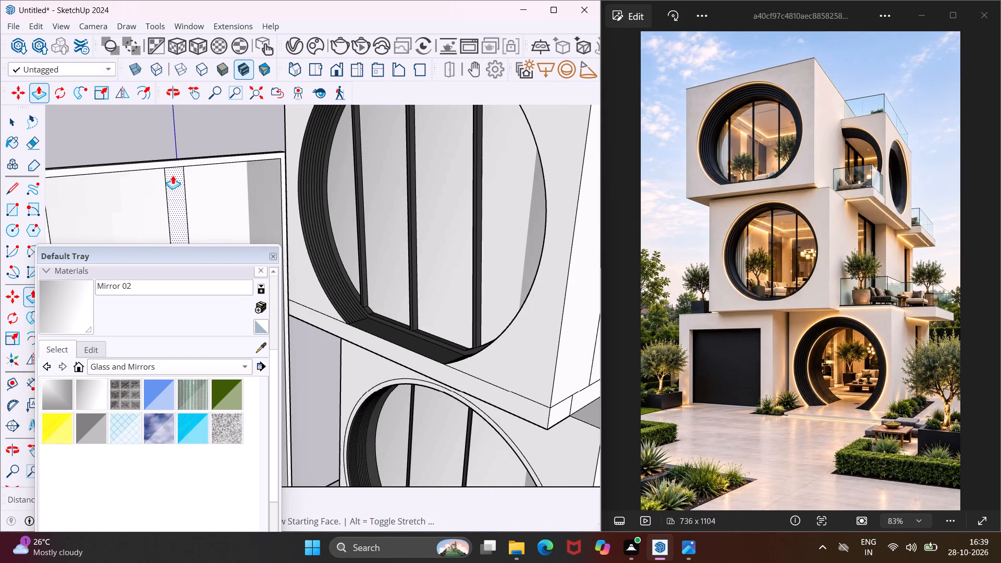
left_click(176, 178)
scroll(176, 164, "up", 2)
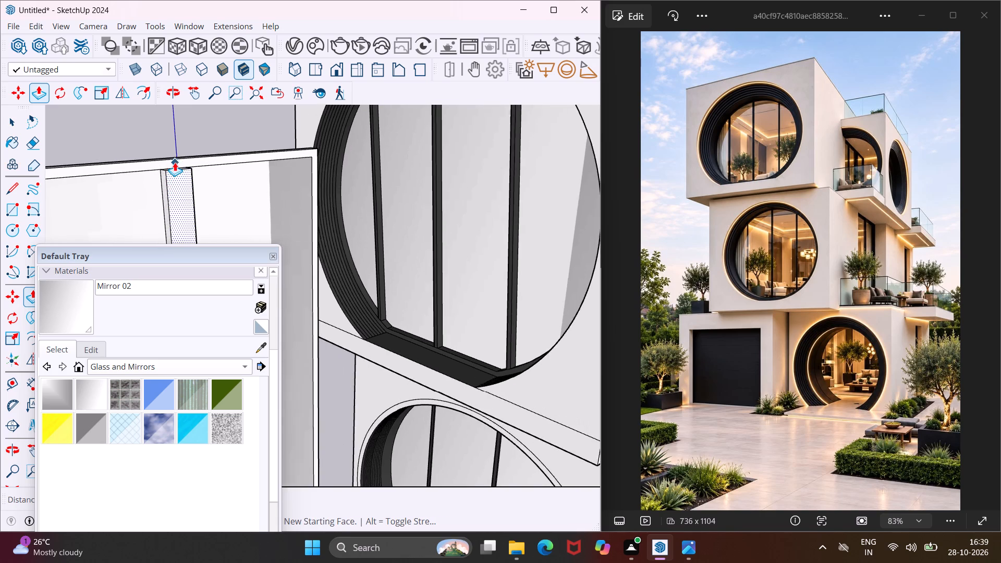
scroll(175, 162, "up", 4)
key("Escape")
scroll(175, 162, "up", 4)
double_click(173, 162)
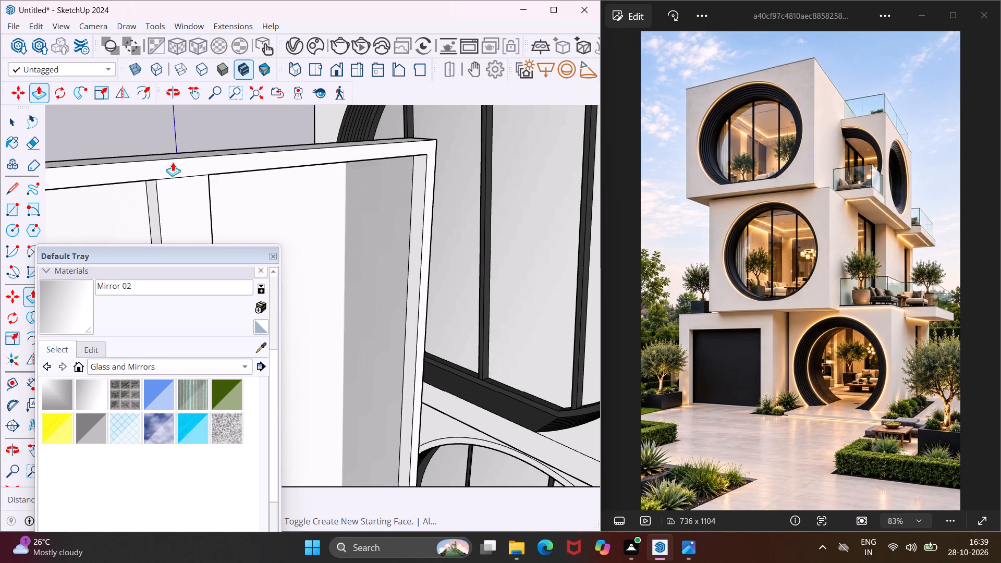
Extrude the other two mullion strips of the rectangular panel outward by the same distance as the first.
scroll(178, 143, "down", 12)
scroll(119, 163, "up", 4)
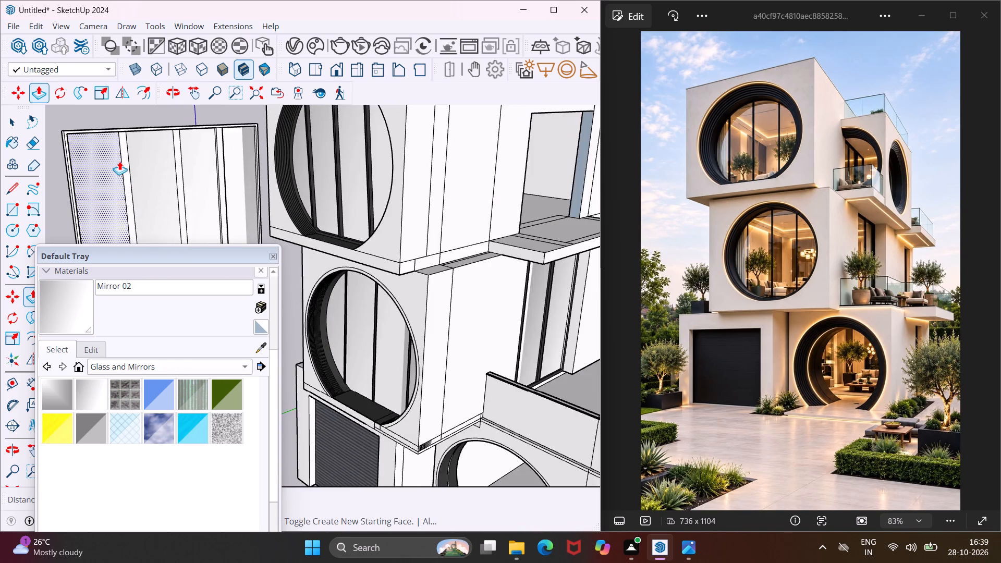
scroll(119, 161, "up", 9)
double_click(129, 153)
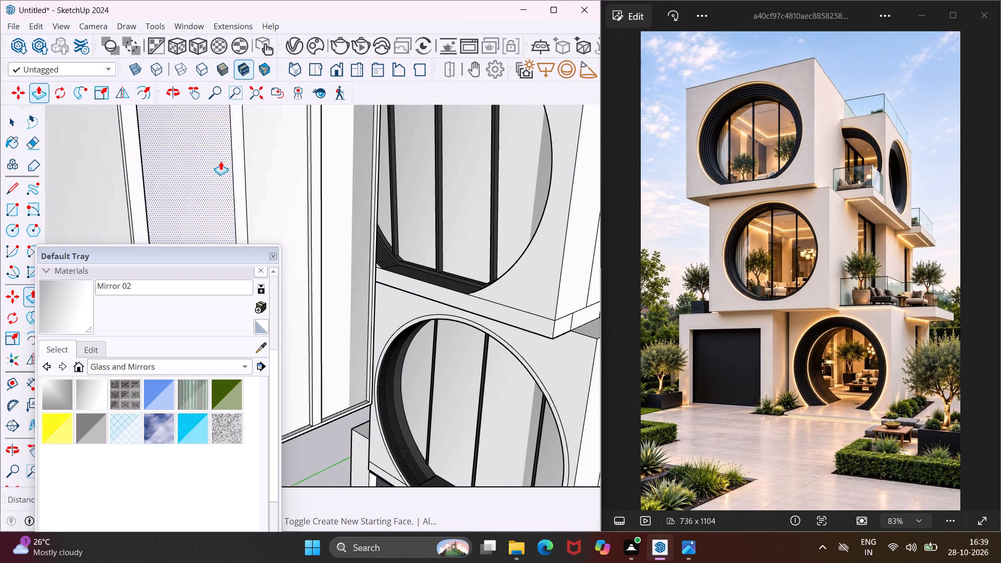
double_click(240, 167)
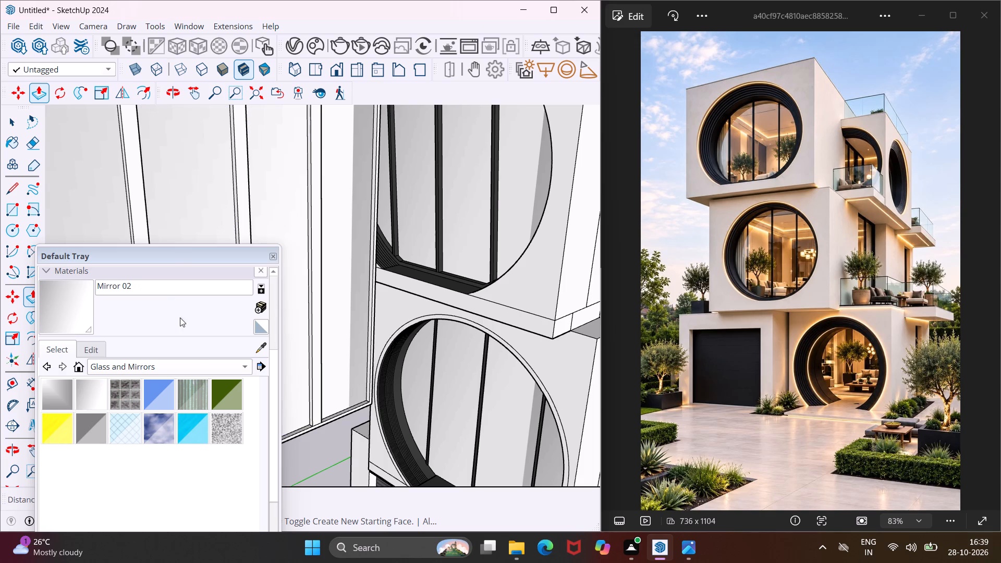
Paint the rectangular panel's outer side and top edges with Color M07 from the Colors collection.
left_click(198, 367)
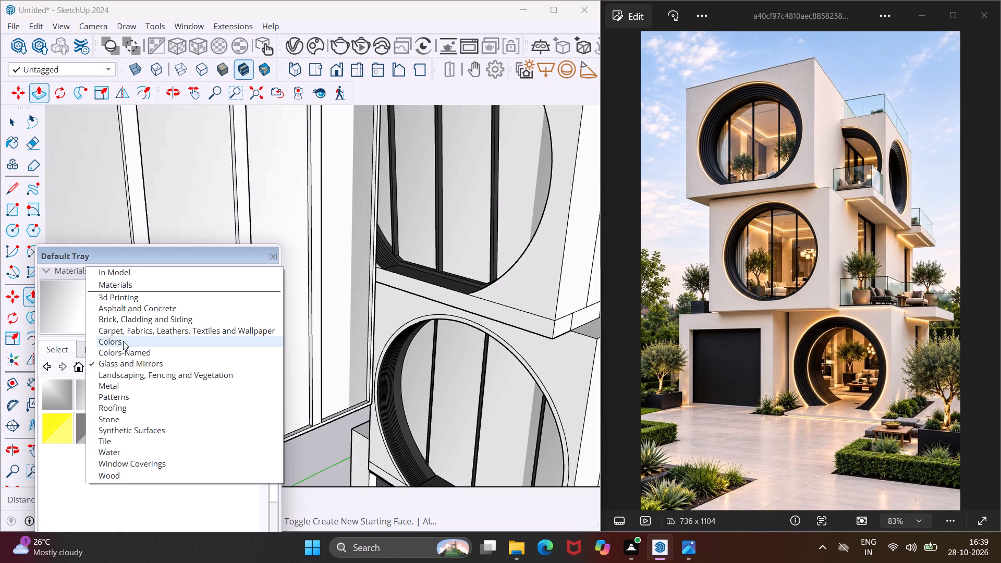
left_click(123, 341)
scroll(133, 399, "down", 11)
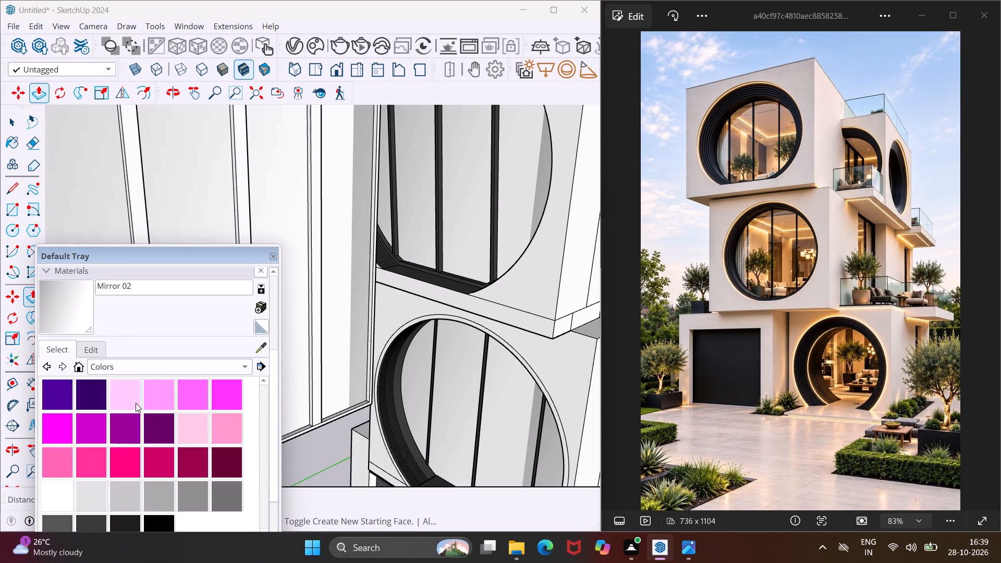
scroll(136, 403, "down", 8)
left_click(92, 399)
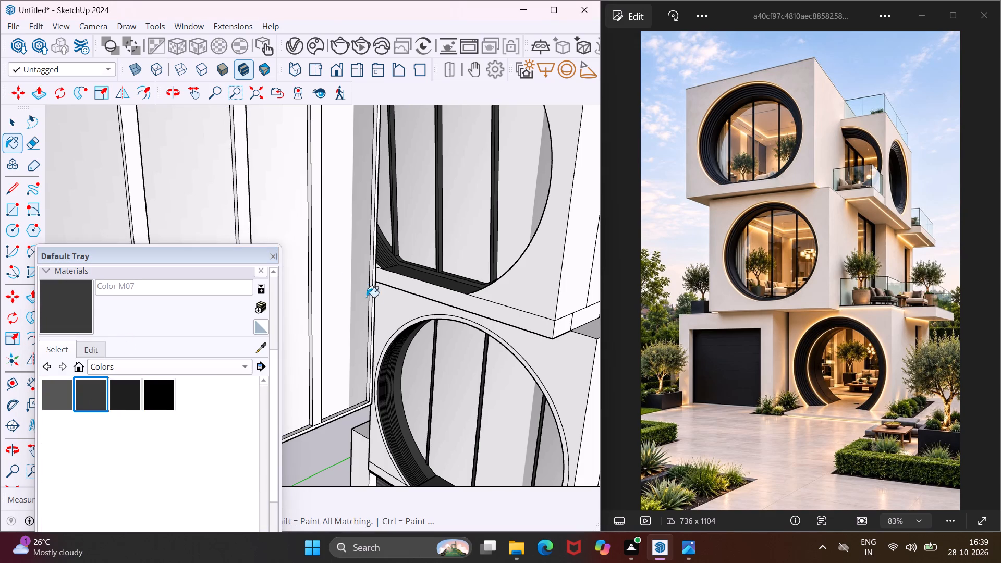
scroll(372, 308, "up", 4)
scroll(335, 259, "down", 14)
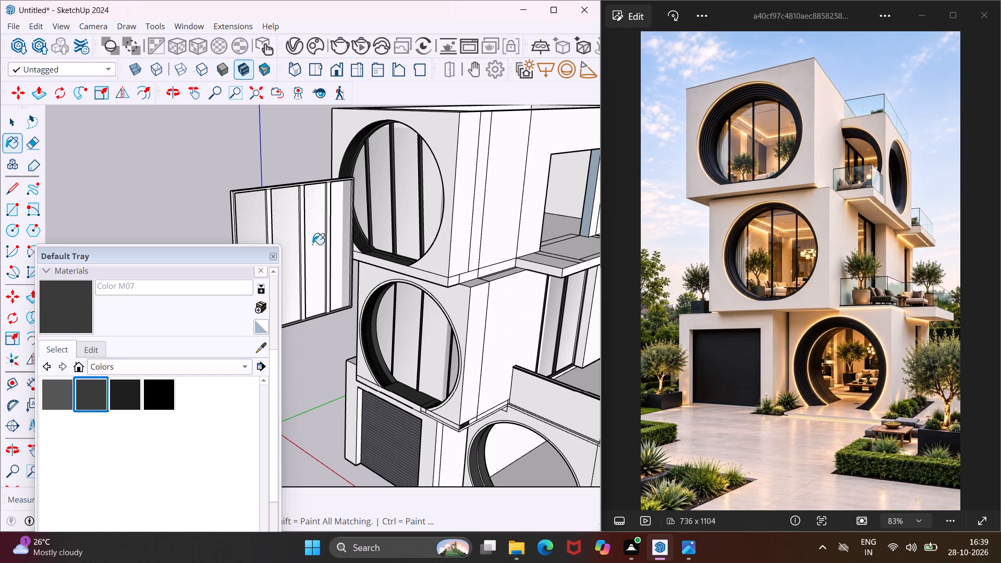
middle_click_drag(201, 193, 353, 199)
scroll(435, 222, "up", 4)
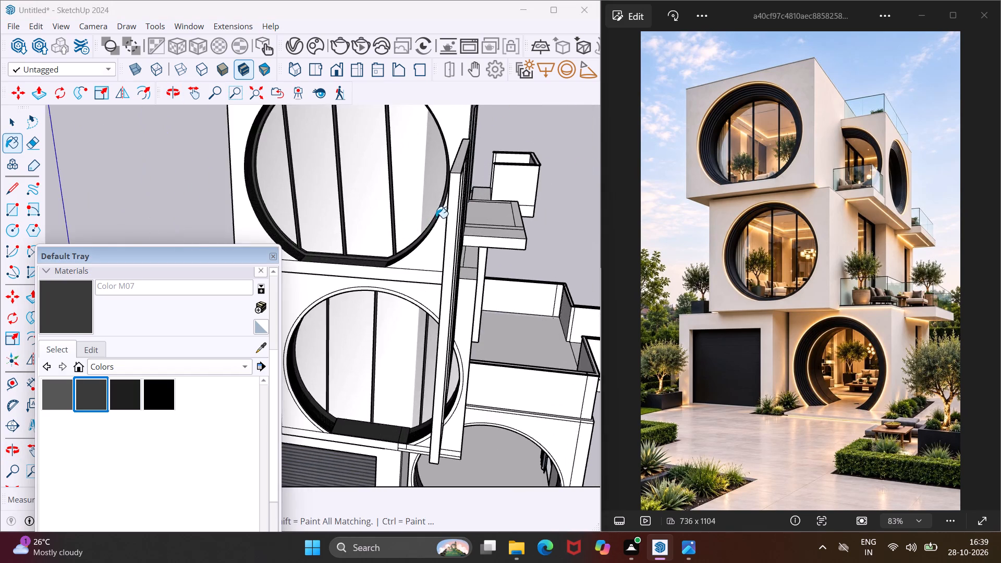
scroll(436, 218, "up", 4)
left_click(482, 189)
middle_click_drag(470, 195, 445, 317)
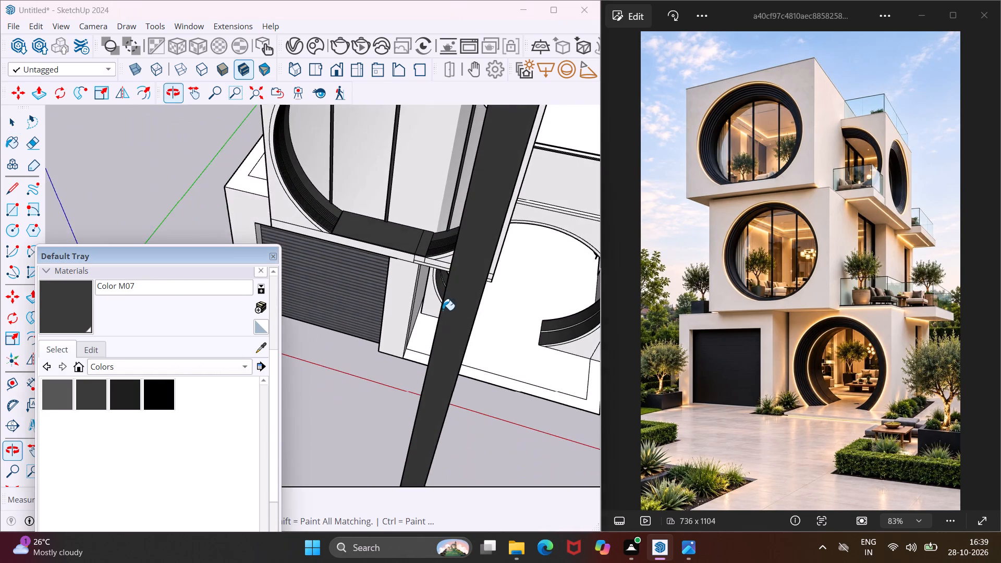
scroll(442, 308, "down", 6)
left_click(484, 188)
Paint the panel's front frame border and the first mullion's front and visible side faces with Color M07.
middle_click_drag(487, 189, 371, 154)
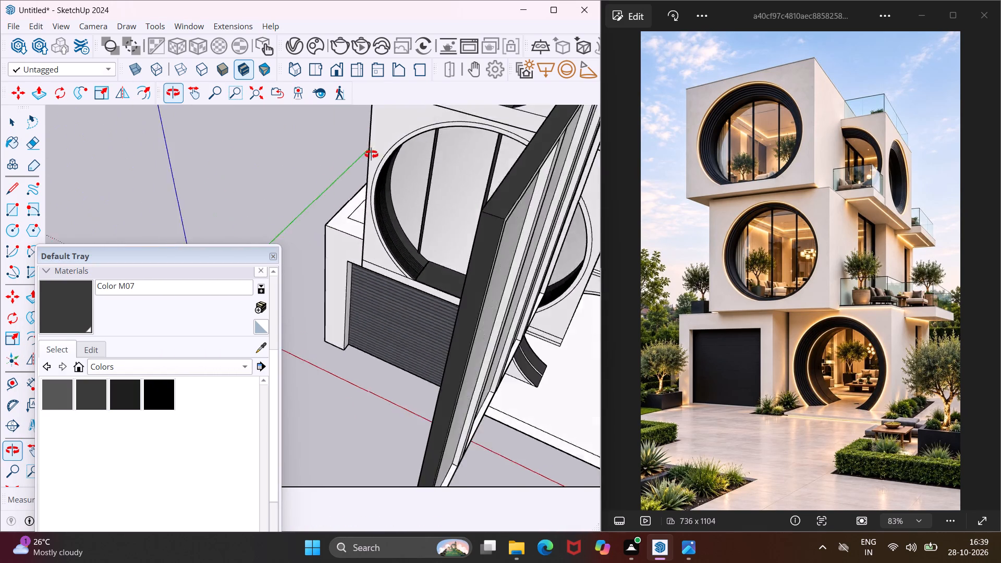
middle_click_drag(371, 154, 291, 132)
scroll(292, 132, "down", 4)
scroll(415, 186, "up", 7)
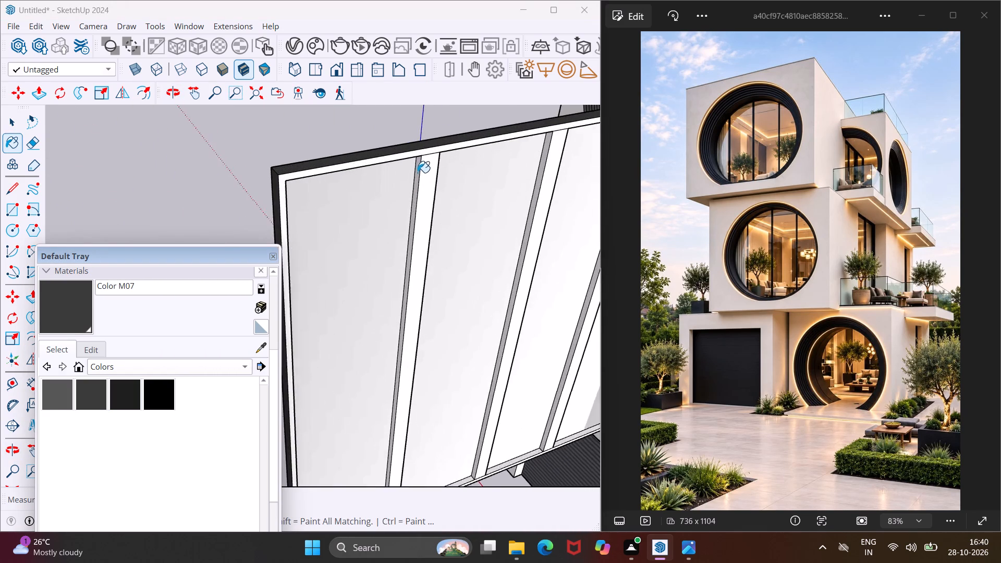
scroll(418, 173, "up", 4)
left_click(429, 159)
left_click(430, 148)
scroll(430, 148, "up", 7)
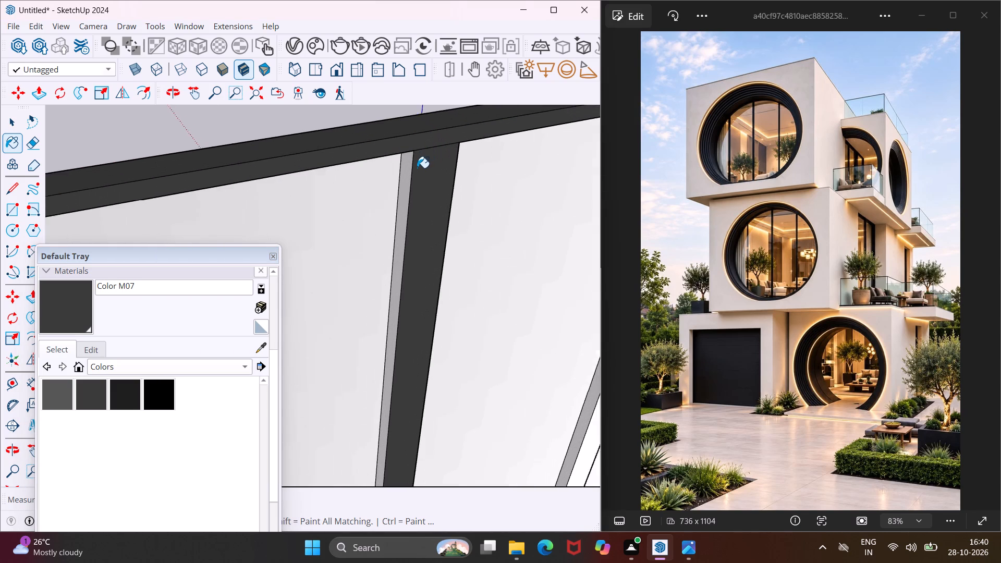
left_click(406, 181)
Paint the front and visible side faces of the second and third mullions with Color M07.
scroll(399, 168, "down", 10)
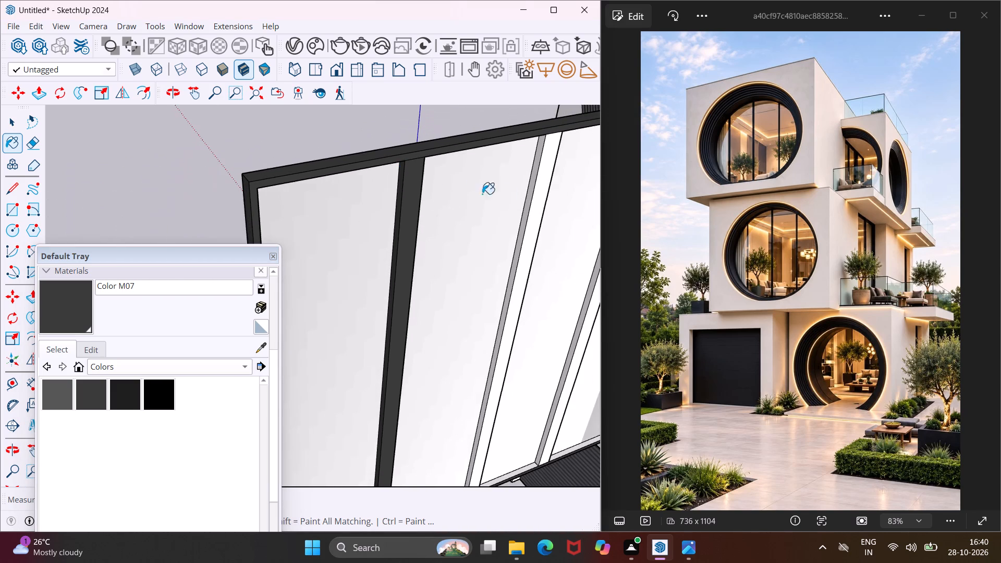
scroll(538, 195, "up", 3)
left_click(539, 183)
left_click(531, 172)
scroll(503, 150, "down", 6)
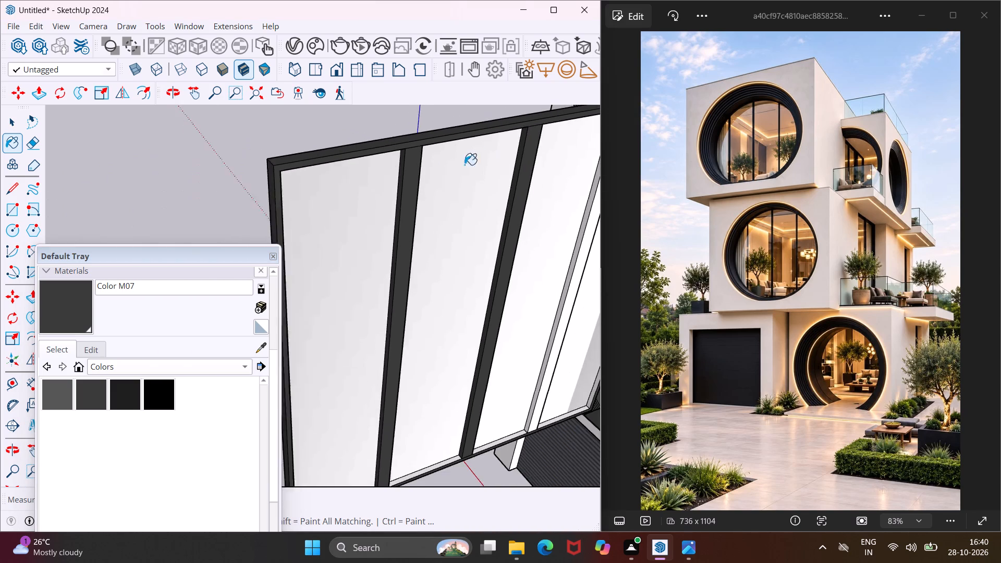
scroll(585, 218, "up", 4)
left_click(580, 221)
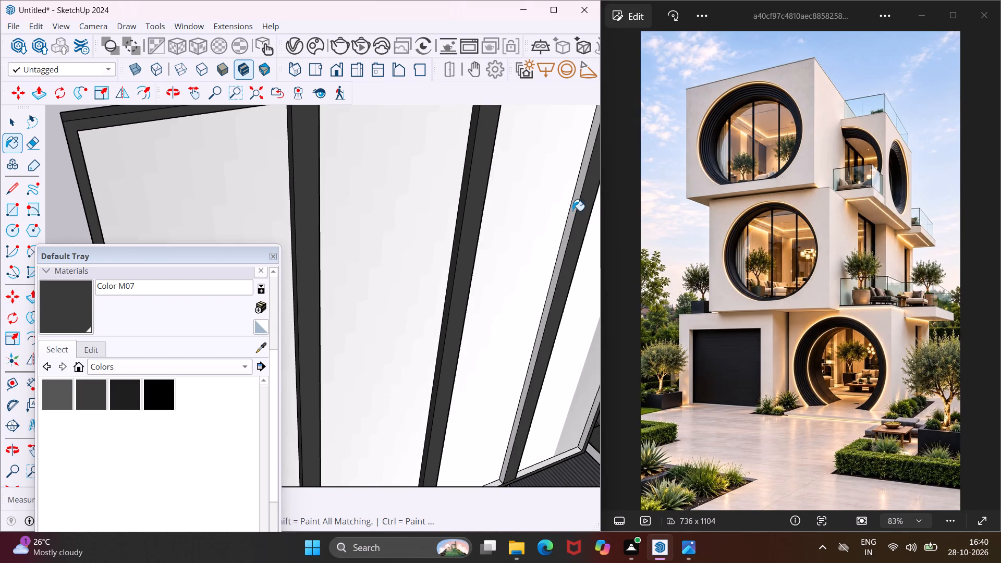
left_click(572, 211)
Paint the frame's inner side face beside the fourth pane and the lower inner ledges of the first two panes with Color M07.
scroll(415, 208, "down", 7)
scroll(560, 211, "up", 7)
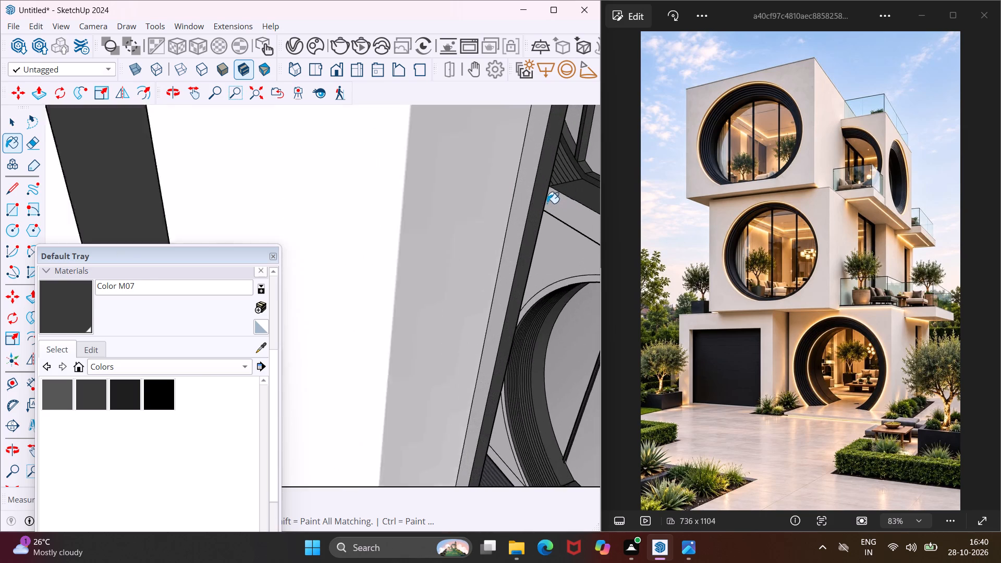
left_click(493, 218)
scroll(510, 187, "down", 15)
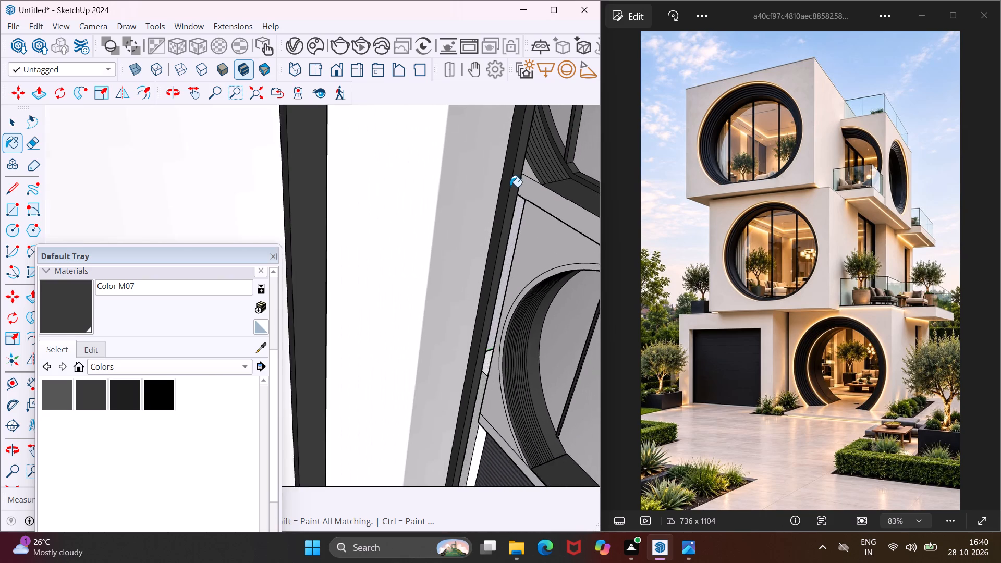
scroll(510, 187, "down", 19)
scroll(375, 336, "up", 4)
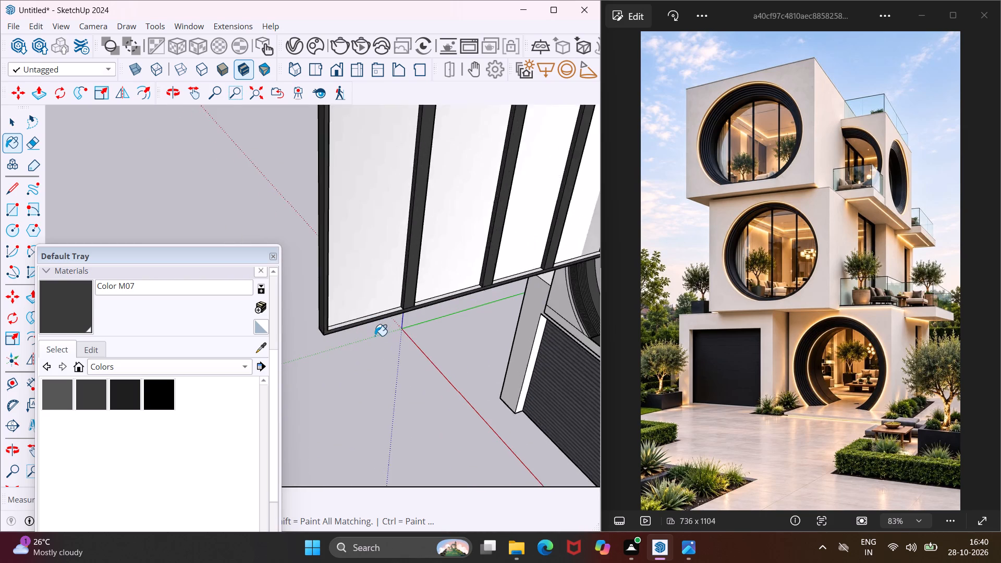
scroll(375, 336, "up", 5)
scroll(388, 299, "down", 5)
scroll(393, 285, "up", 4)
left_click(406, 270)
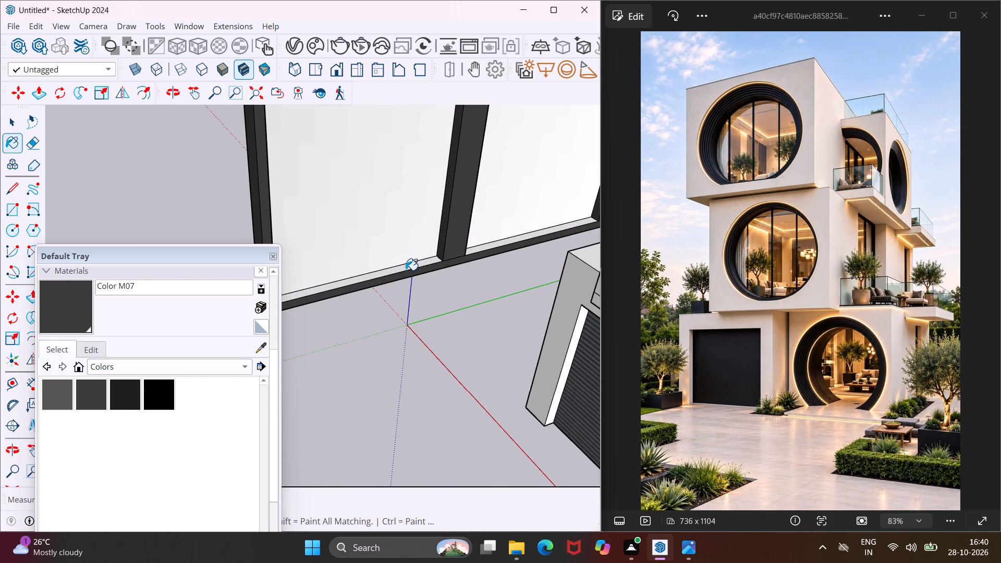
left_click(475, 253)
Paint the frame's lower inner ledges under the third and fourth panes with Color M07.
scroll(430, 265, "down", 5)
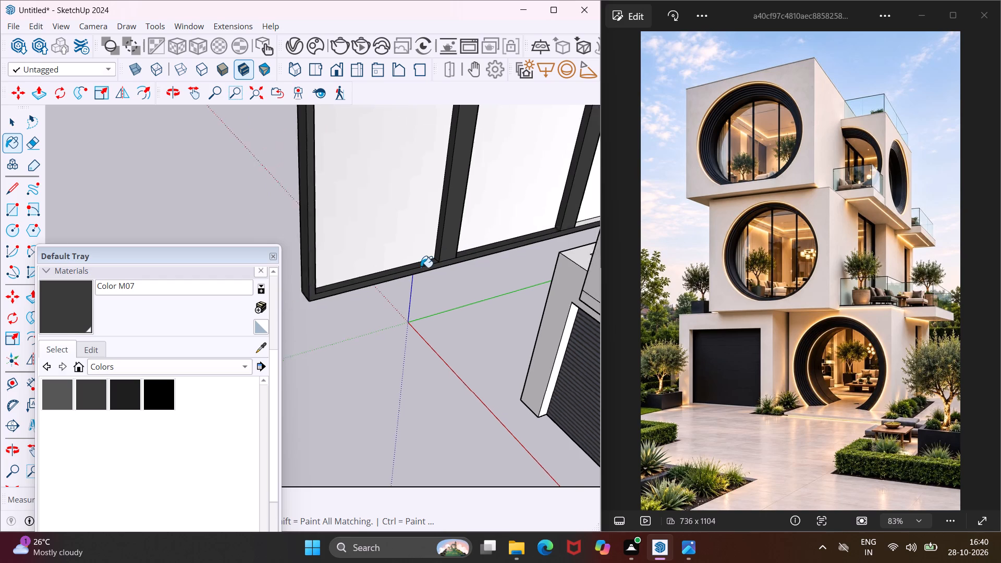
scroll(421, 267, "down", 10)
scroll(519, 241, "up", 7)
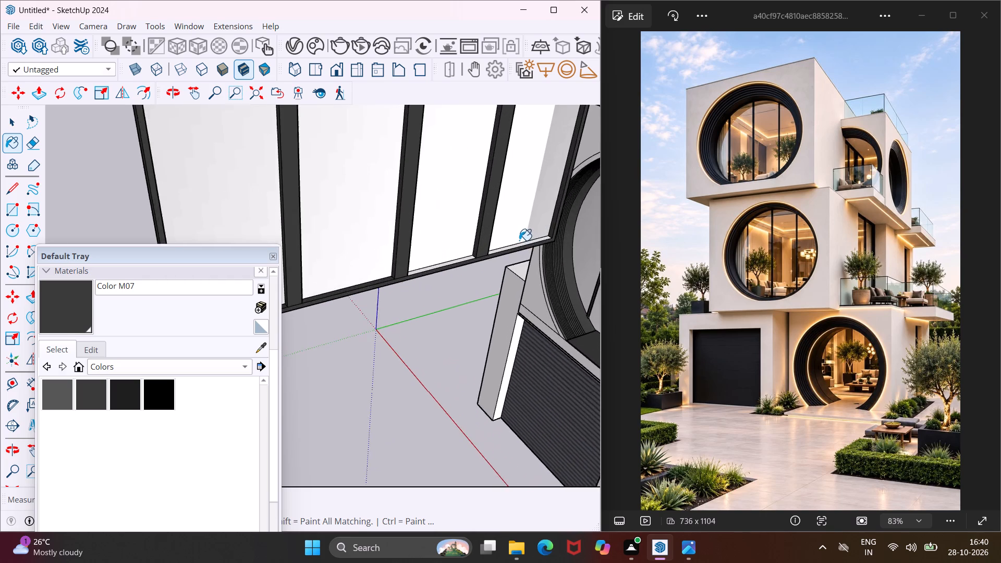
scroll(519, 240, "up", 10)
left_click(508, 256)
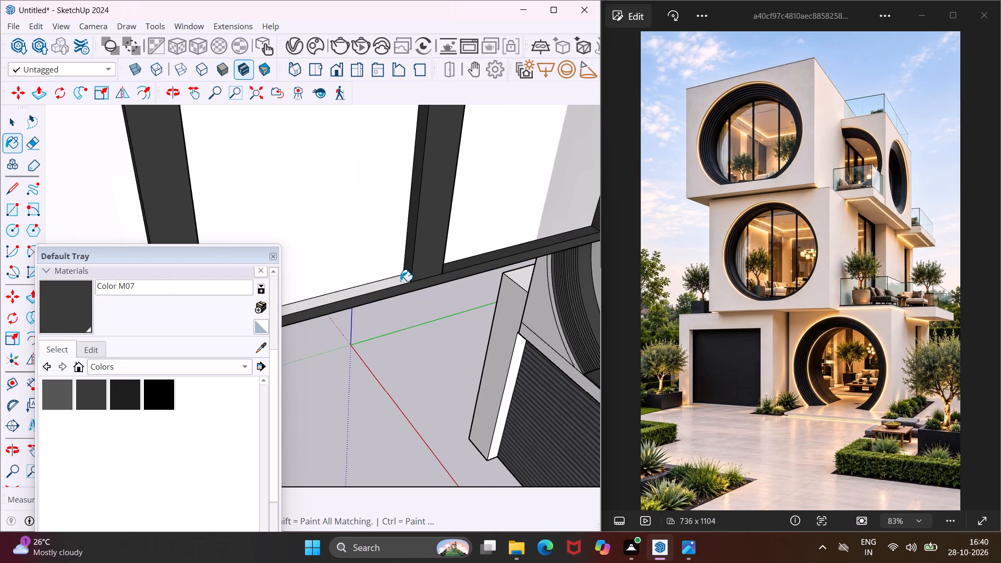
left_click(399, 281)
Paint the frame's opposite inner side face and the unpainted side faces of all three mullions with Color M07.
scroll(417, 273, "down", 20)
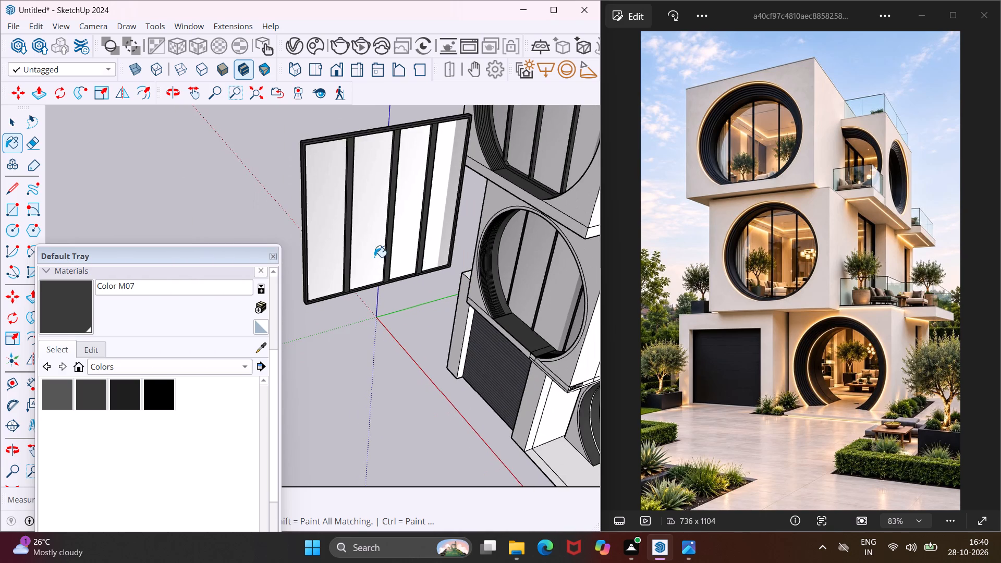
middle_click_drag(371, 255, 133, 189)
scroll(147, 142, "up", 6)
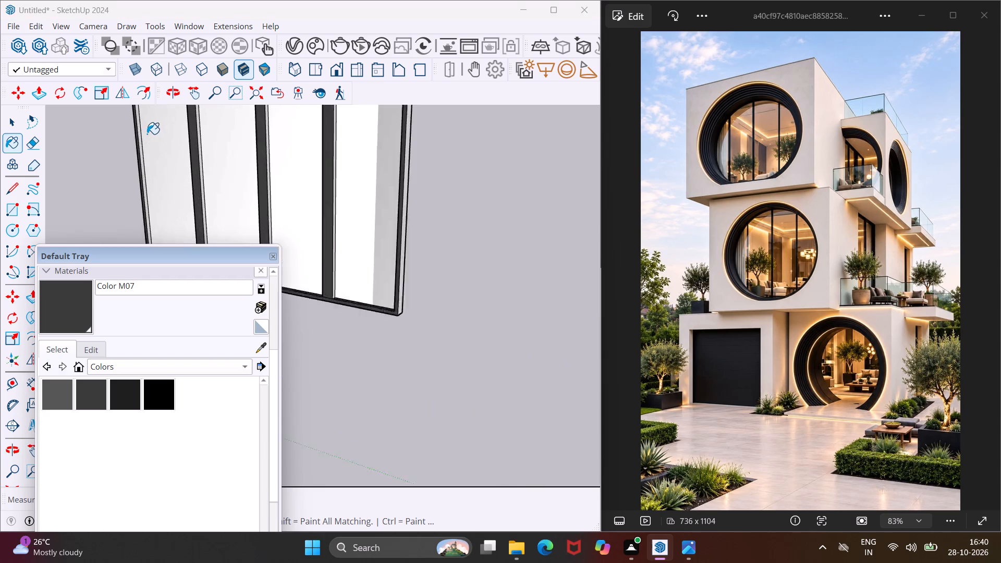
scroll(147, 134, "up", 6)
left_click(133, 129)
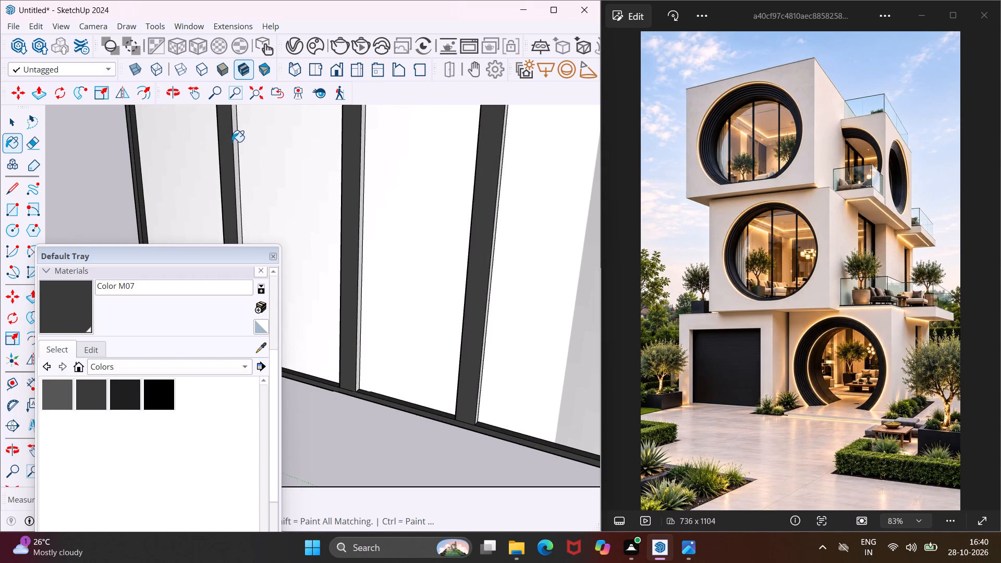
left_click(236, 138)
scroll(234, 141, "down", 3)
scroll(337, 178, "up", 3)
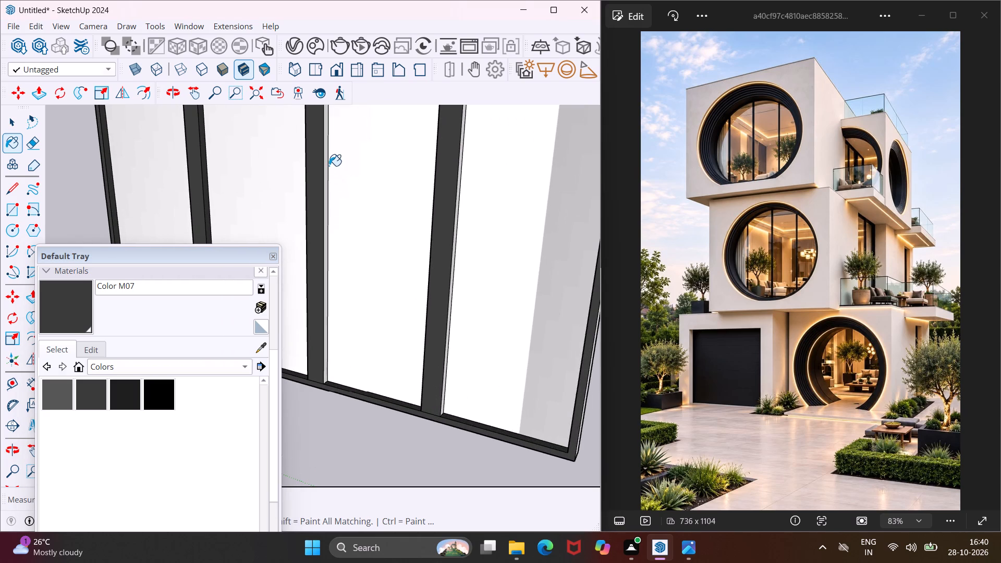
left_click(326, 162)
left_click(459, 187)
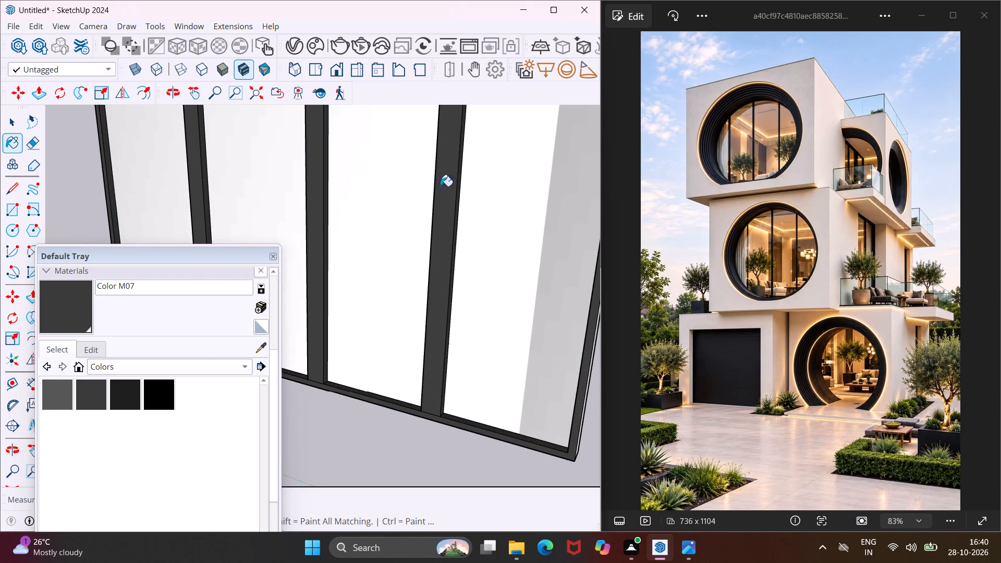
Paint the remaining outer vertical edge of the rectangular panel with Color M07.
scroll(407, 178, "down", 5)
scroll(532, 204, "up", 4)
left_click(530, 202)
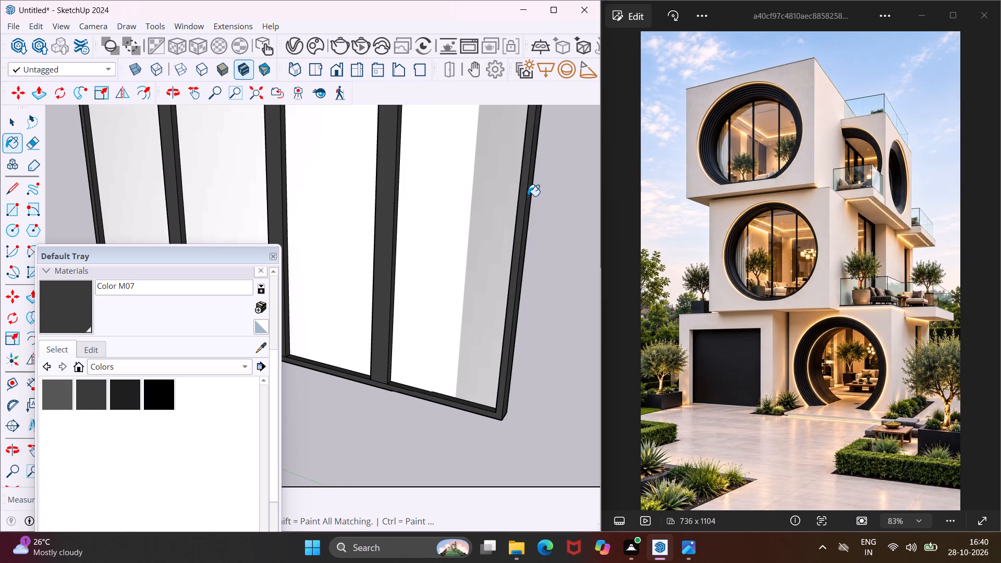
scroll(528, 196, "down", 16)
scroll(532, 214, "down", 6)
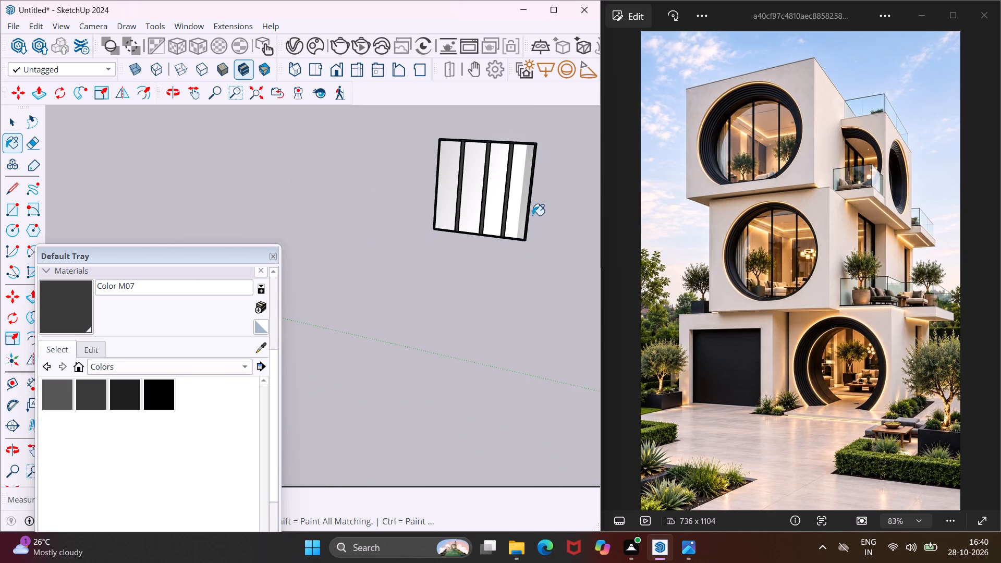
Paint the upper inner faces of the rectangular frame above all four panes with Color M07.
scroll(532, 215, "down", 2)
middle_click_drag(506, 191, 523, 59)
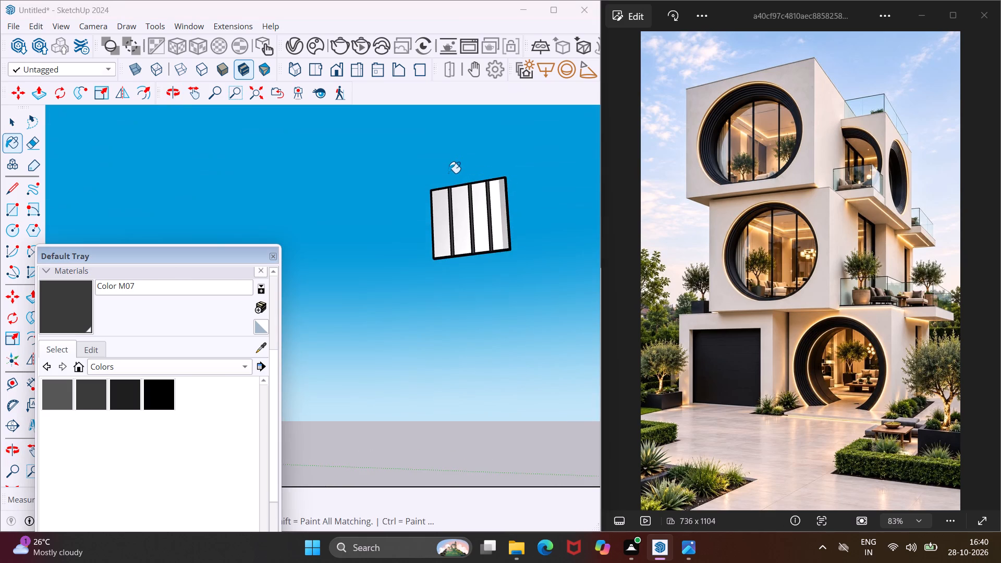
scroll(448, 174, "up", 20)
scroll(448, 174, "up", 5)
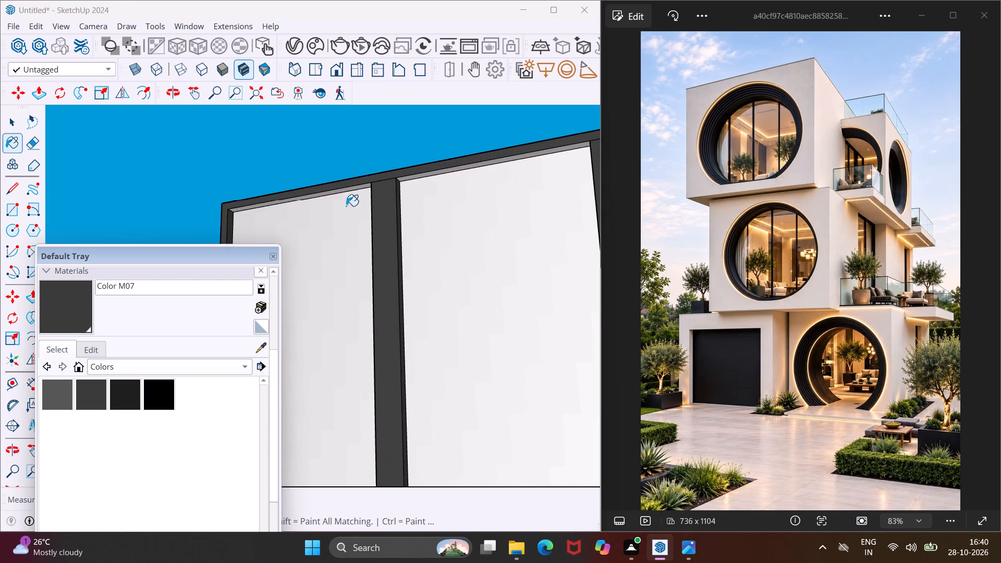
middle_click_drag(329, 205, 339, 166)
scroll(344, 190, "up", 4)
left_click(348, 193)
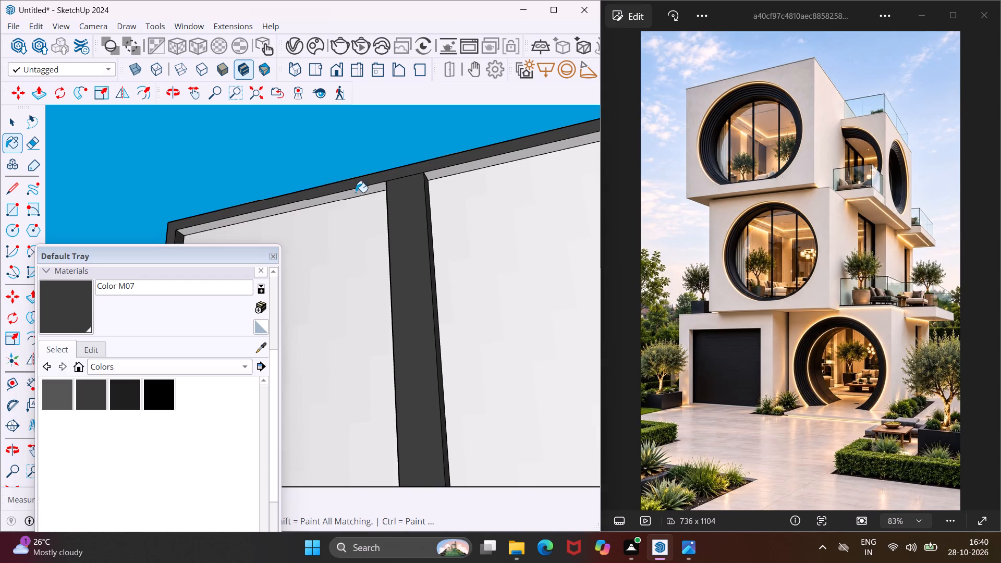
left_click(433, 174)
scroll(320, 173, "down", 7)
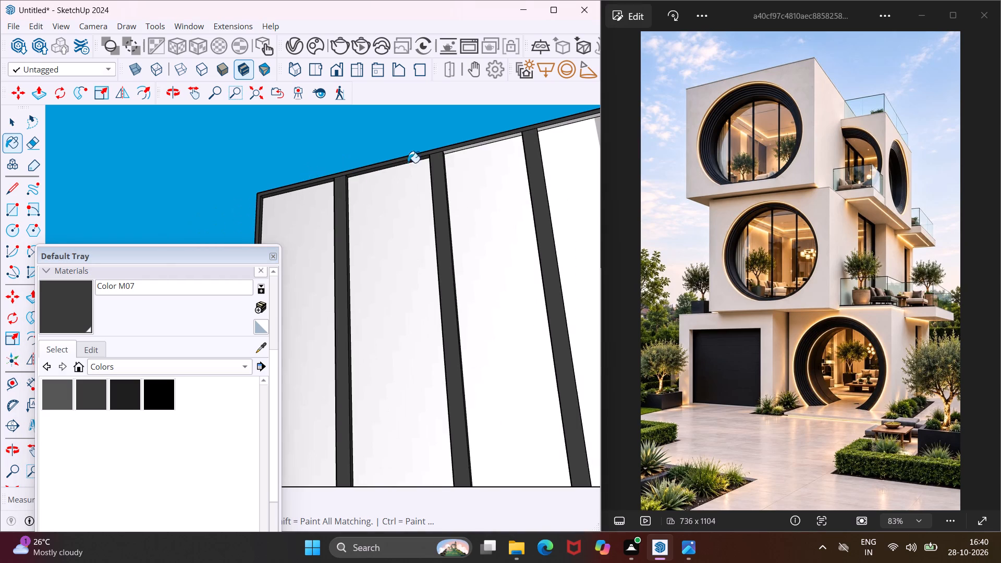
scroll(472, 151, "up", 3)
left_click(479, 142)
scroll(371, 141, "down", 4)
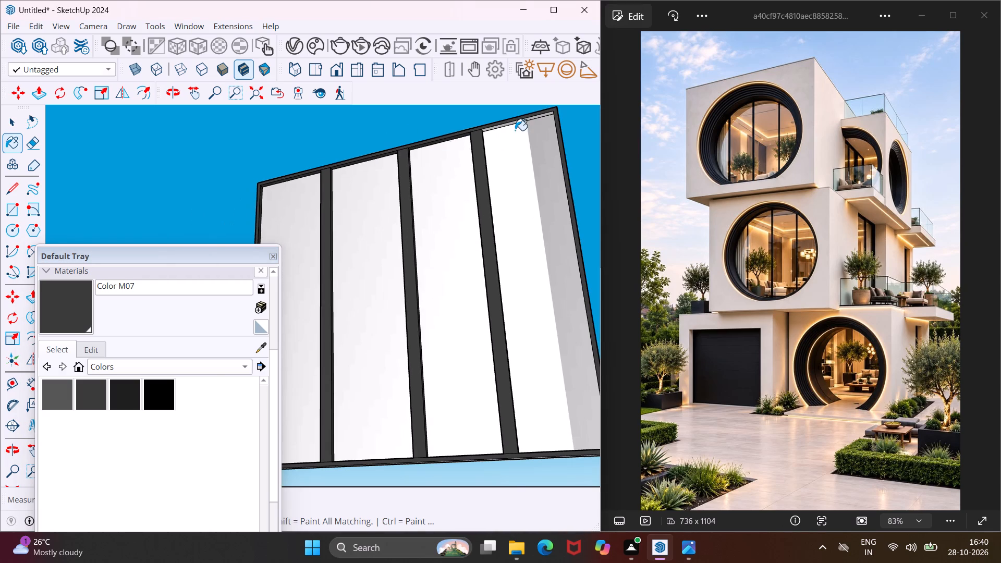
scroll(517, 122, "up", 3)
left_click(517, 121)
middle_click_drag(517, 121, 502, 136)
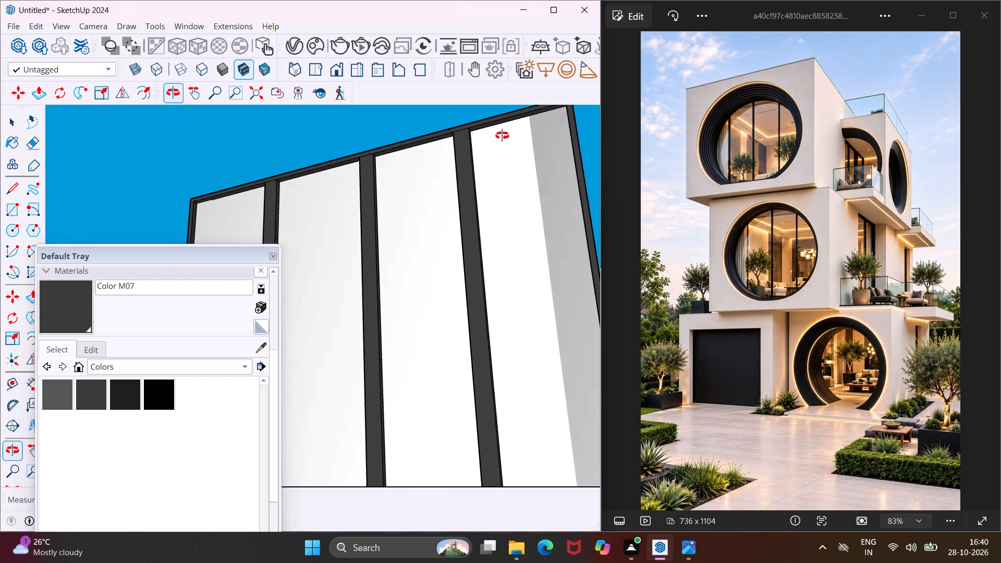
middle_click_drag(502, 136, 511, 412)
scroll(370, 247, "down", 12)
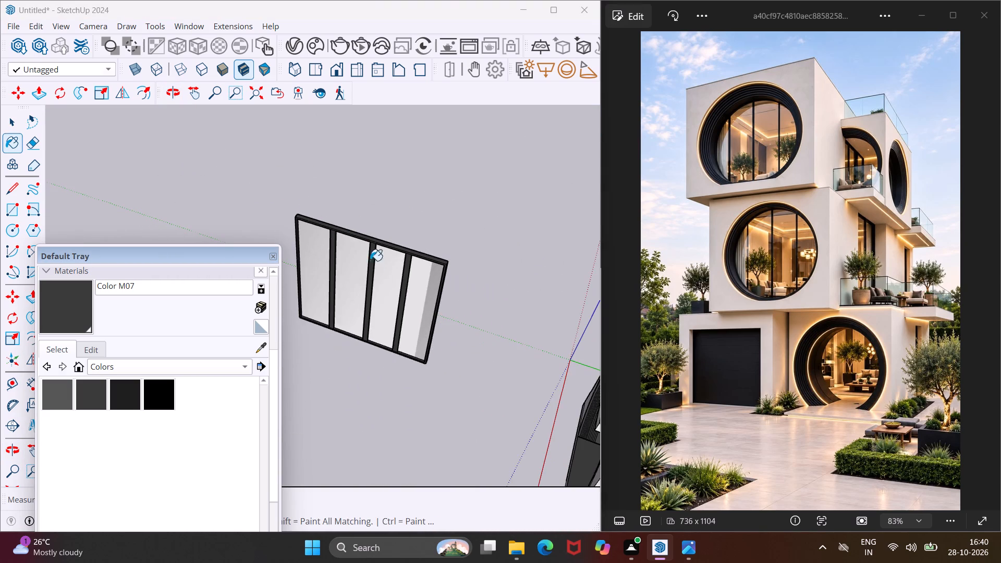
middle_click_drag(350, 290, 576, 316)
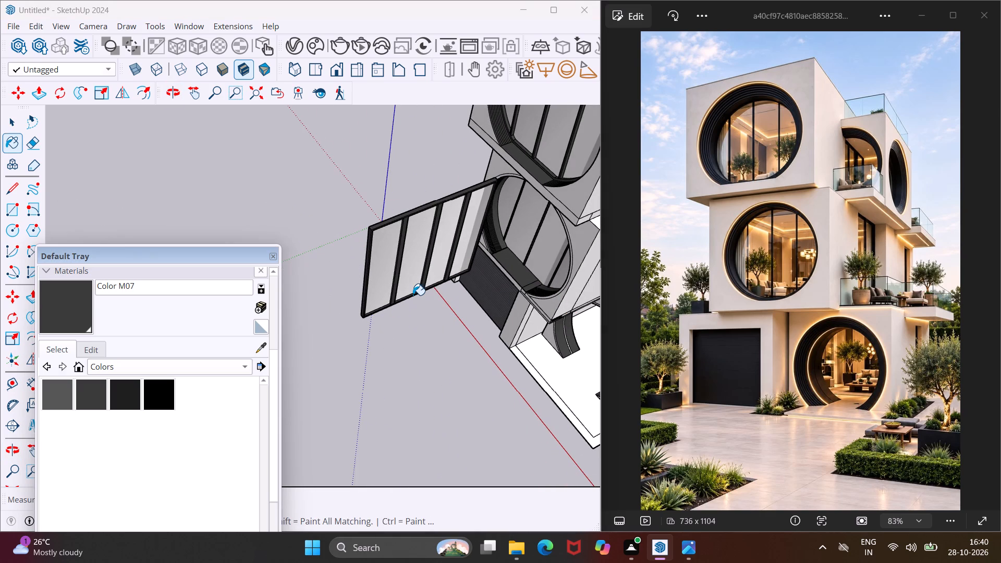
key("Escape")
key("space")
Move the whole rectangular window panel by its lower outer corner into the top-floor wall opening above the balcony slab.
middle_click_drag(437, 273, 370, 248)
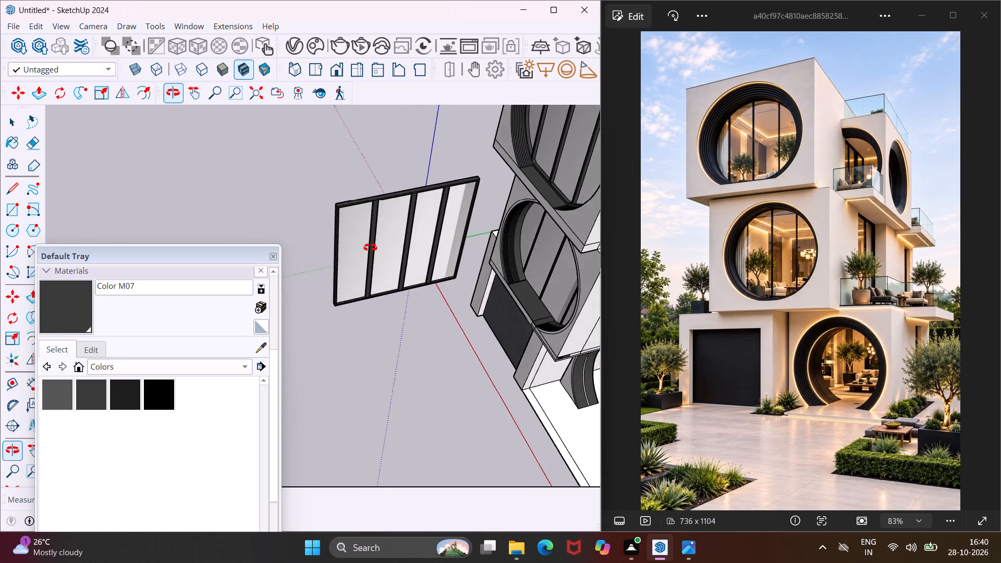
middle_click_drag(370, 248, 335, 232)
scroll(467, 148, "down", 5)
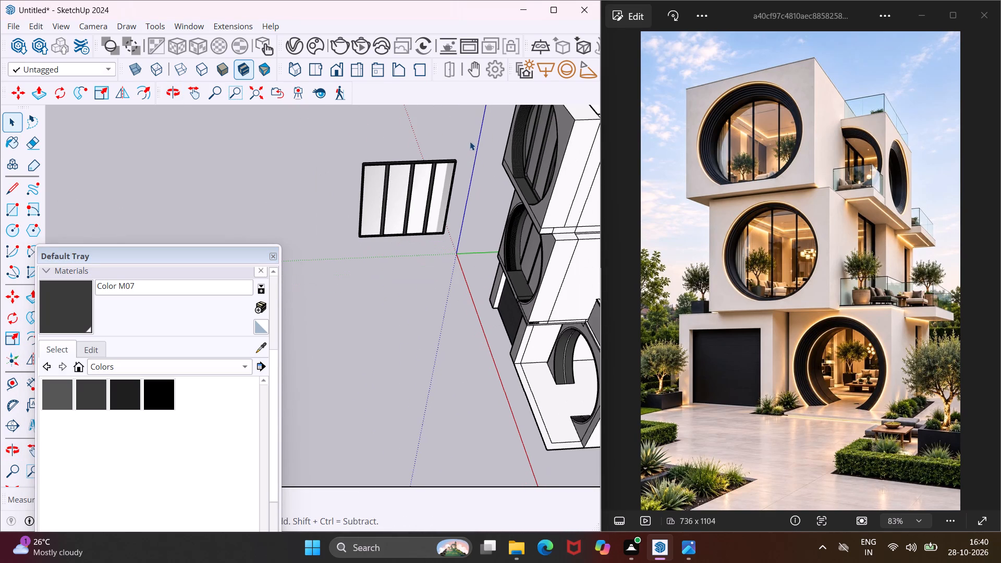
left_click_drag(470, 140, 355, 251)
scroll(299, 231, "down", 6)
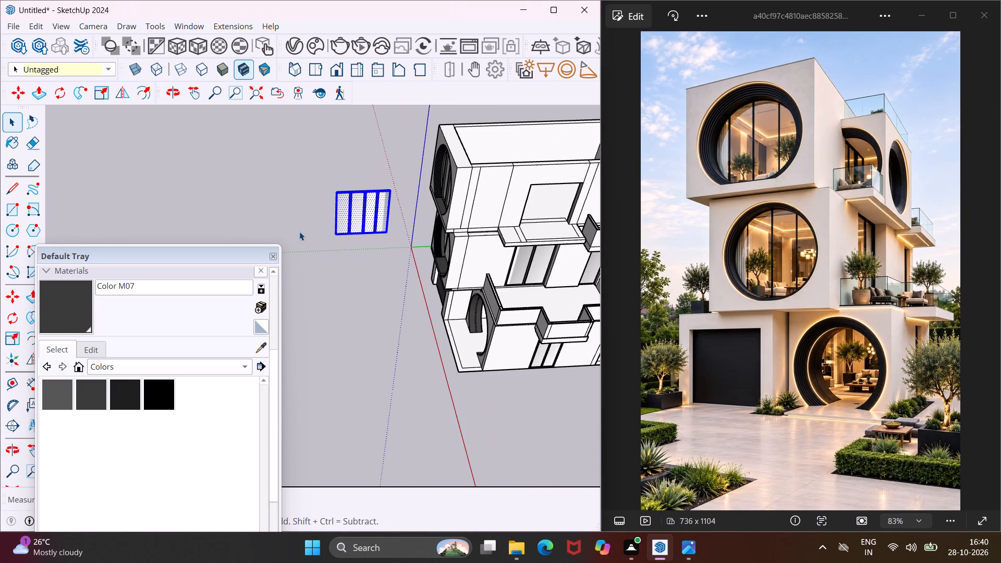
key("m")
scroll(387, 232, "up", 4)
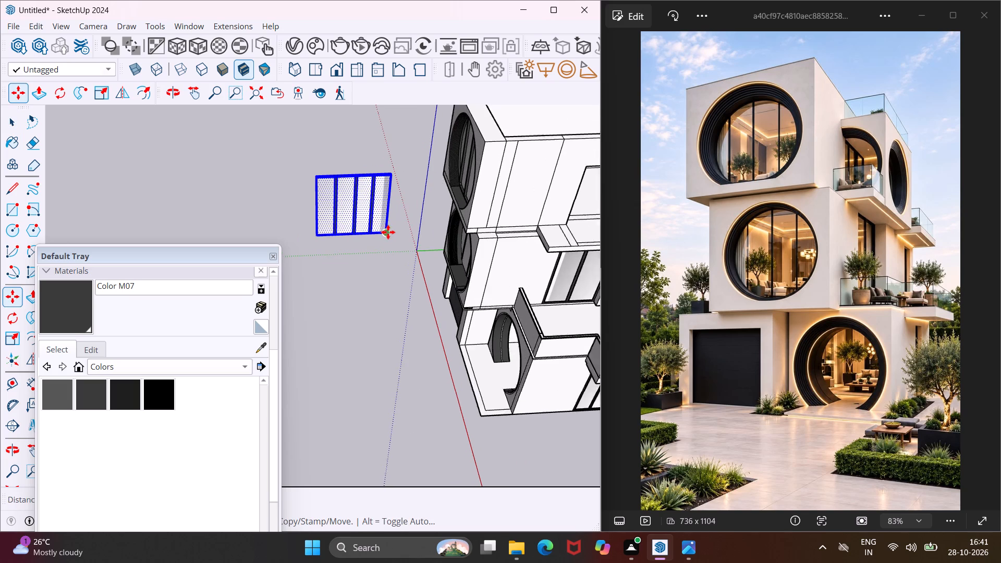
scroll(386, 236, "up", 16)
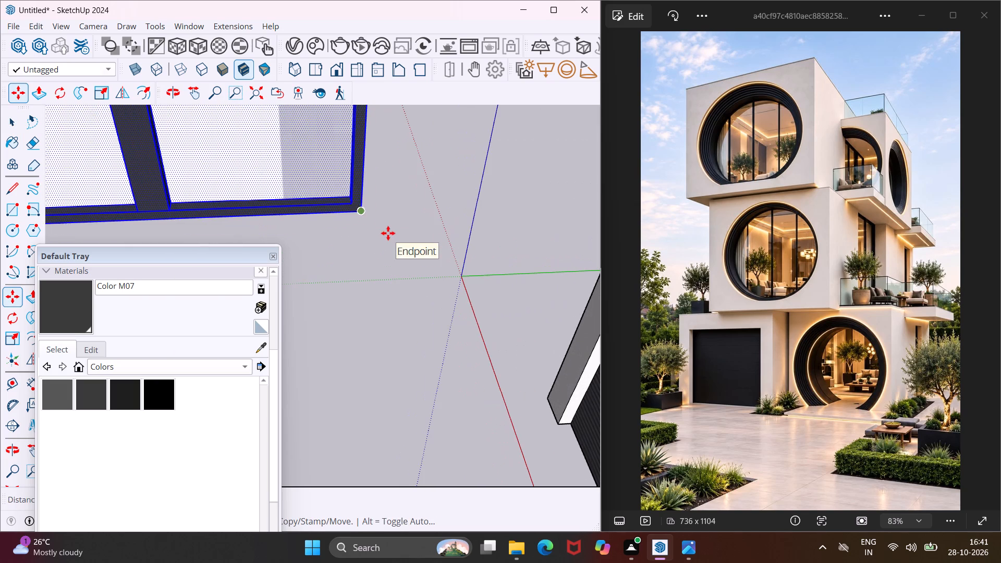
left_click(363, 211)
scroll(300, 213, "down", 7)
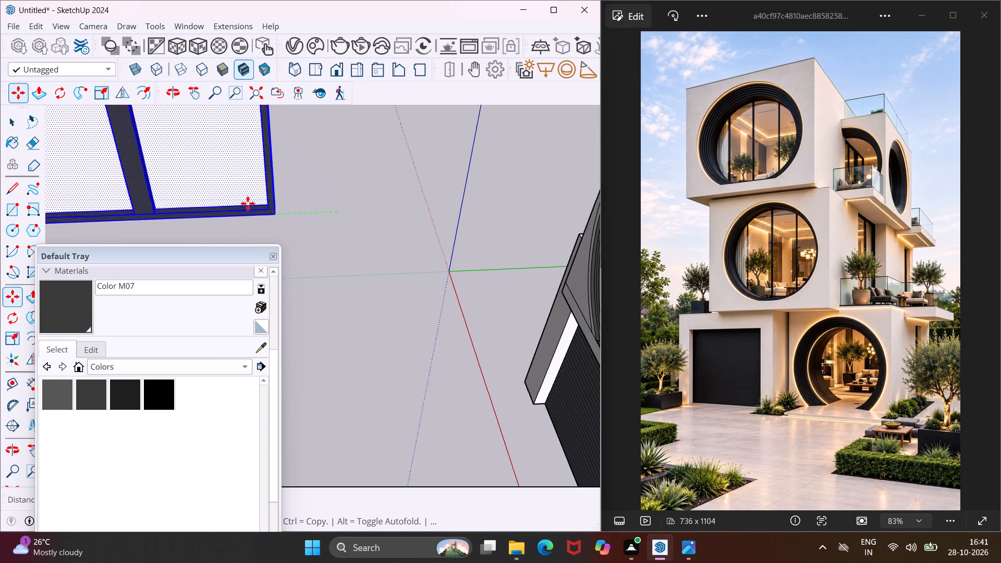
scroll(248, 203, "down", 14)
scroll(242, 191, "down", 16)
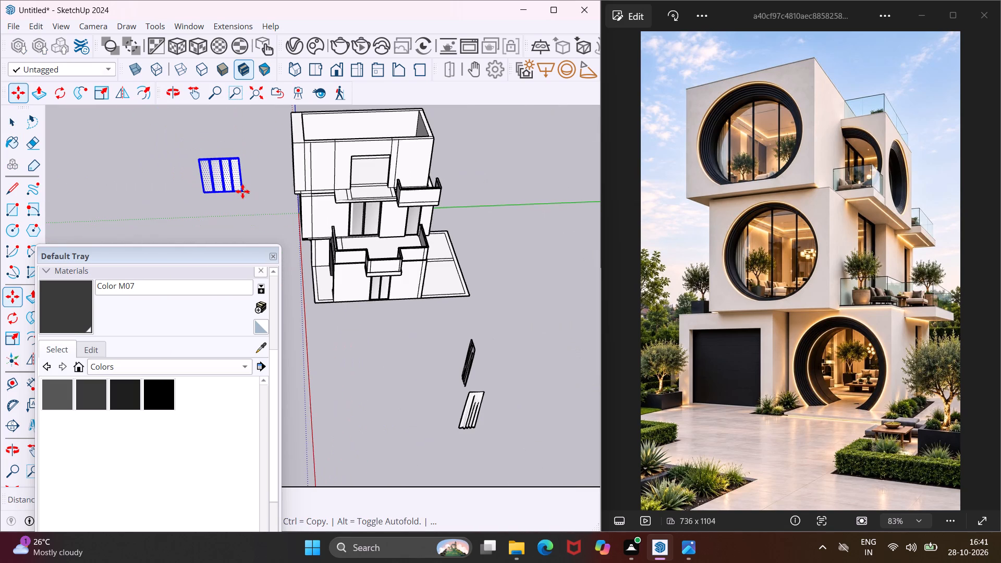
scroll(384, 181, "up", 5)
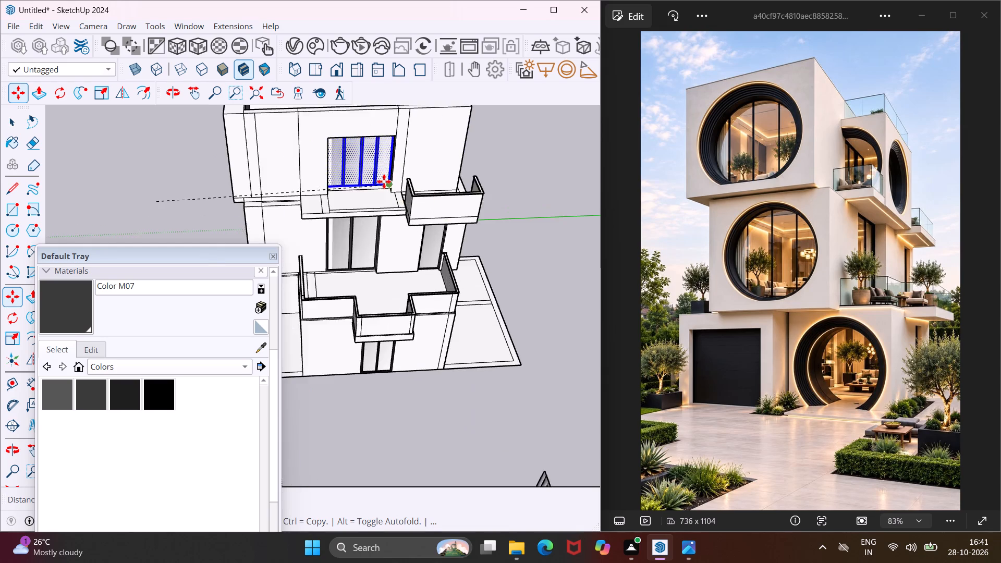
scroll(384, 181, "up", 19)
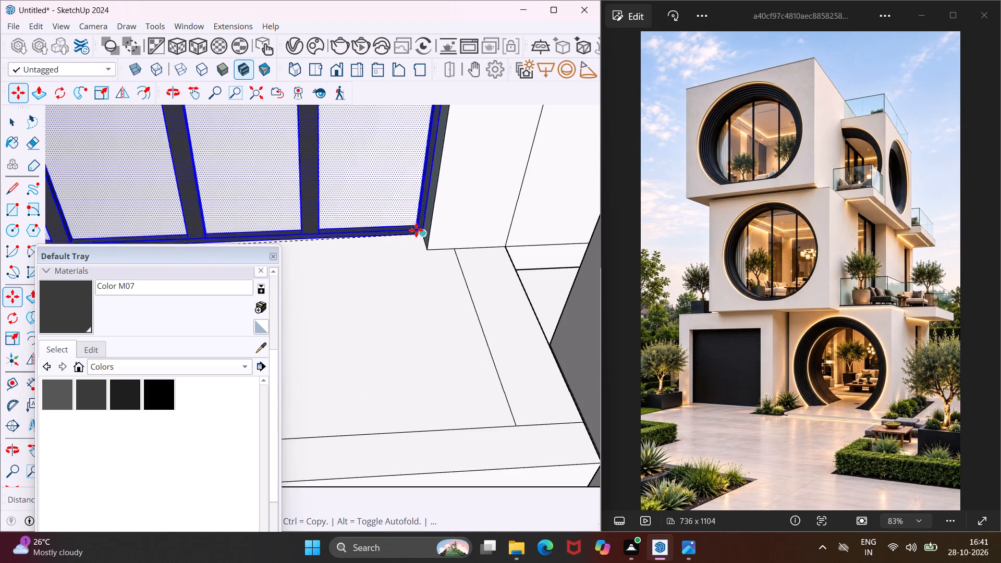
scroll(417, 236, "up", 4)
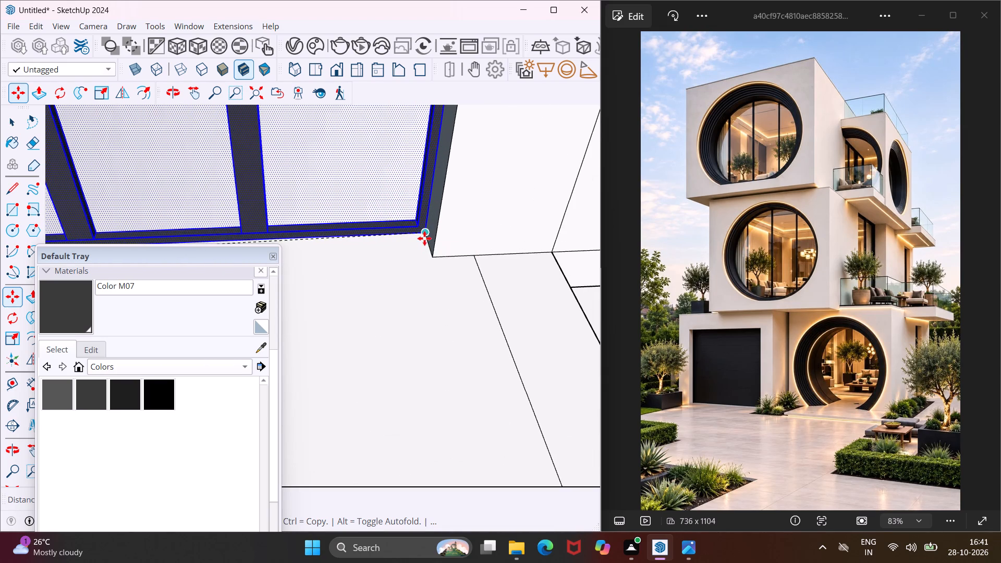
left_click(425, 242)
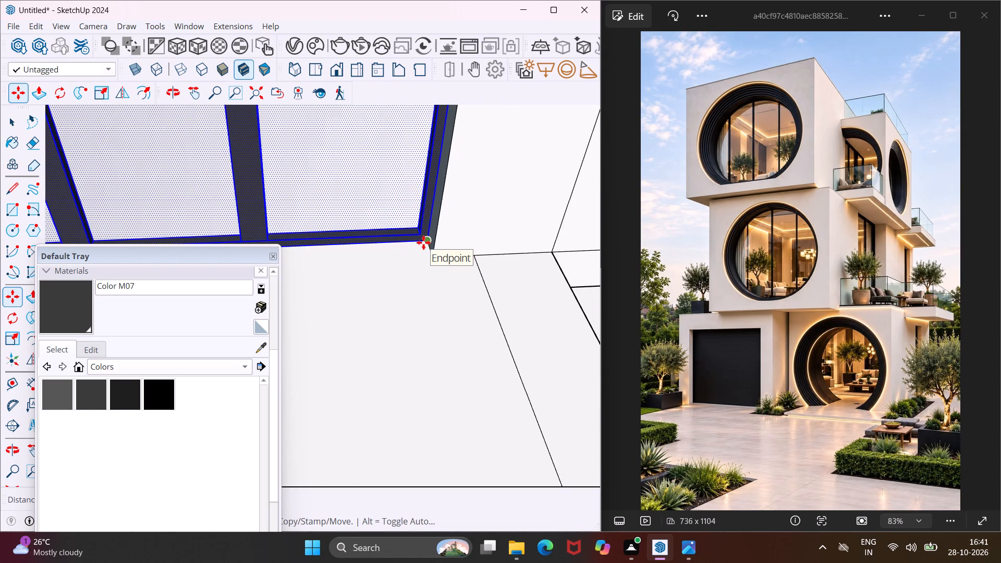
key("Escape")
key("space")
Move the Curtains 004 component by its upper corner from beside the house toward the top-floor room.
scroll(414, 212, "down", 16)
scroll(414, 212, "down", 8)
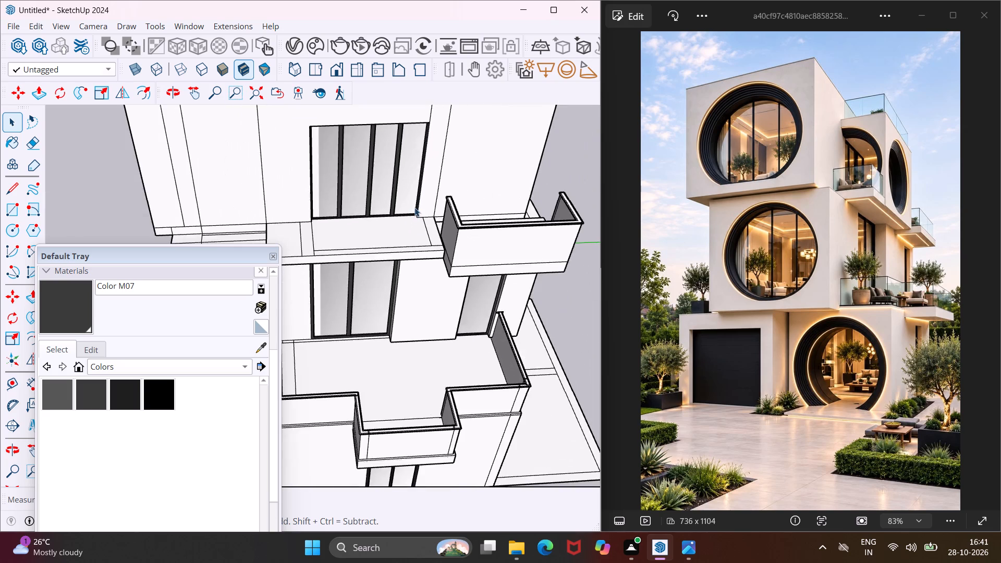
scroll(414, 207, "down", 15)
scroll(469, 312, "up", 4)
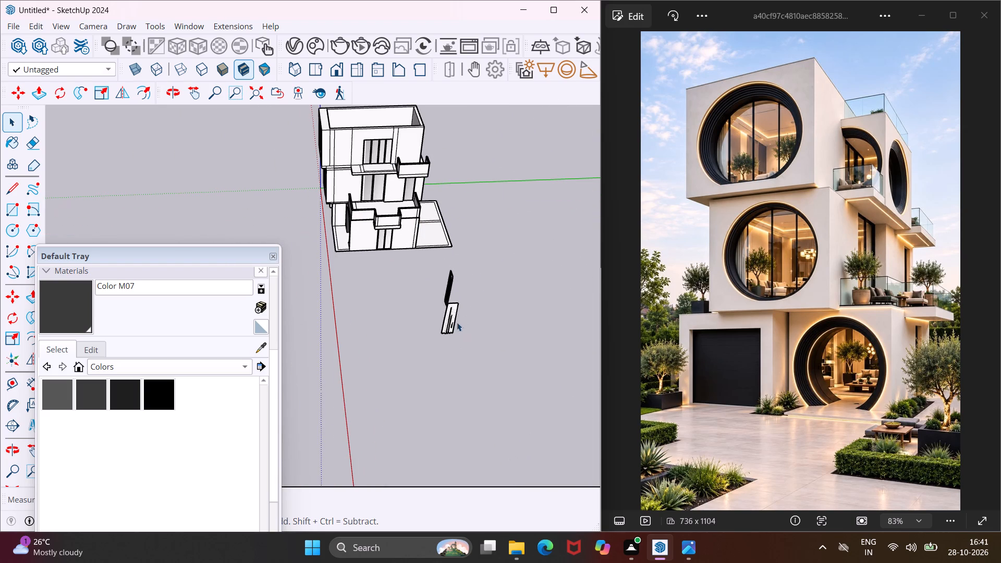
left_click(454, 324)
key("m")
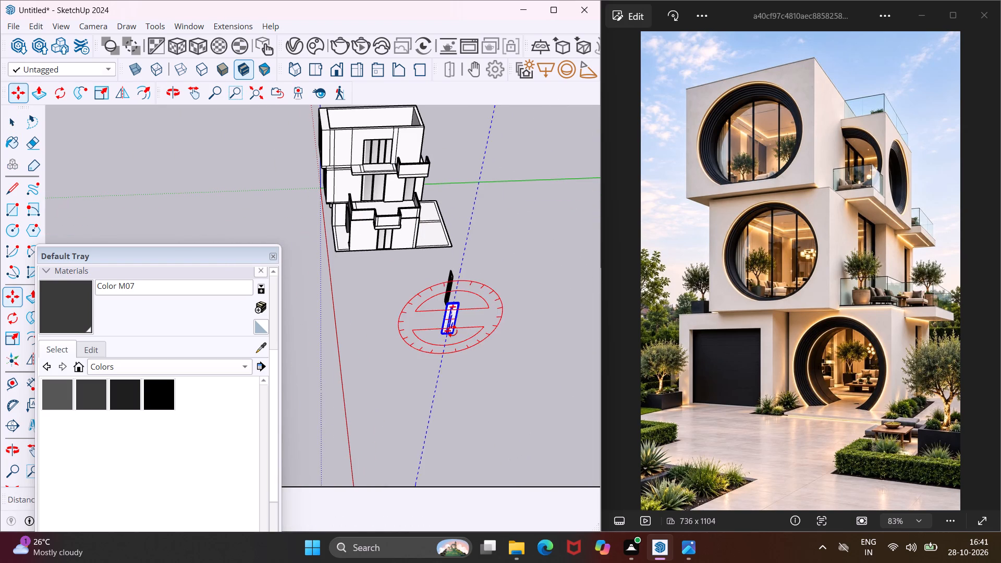
scroll(452, 331, "up", 14)
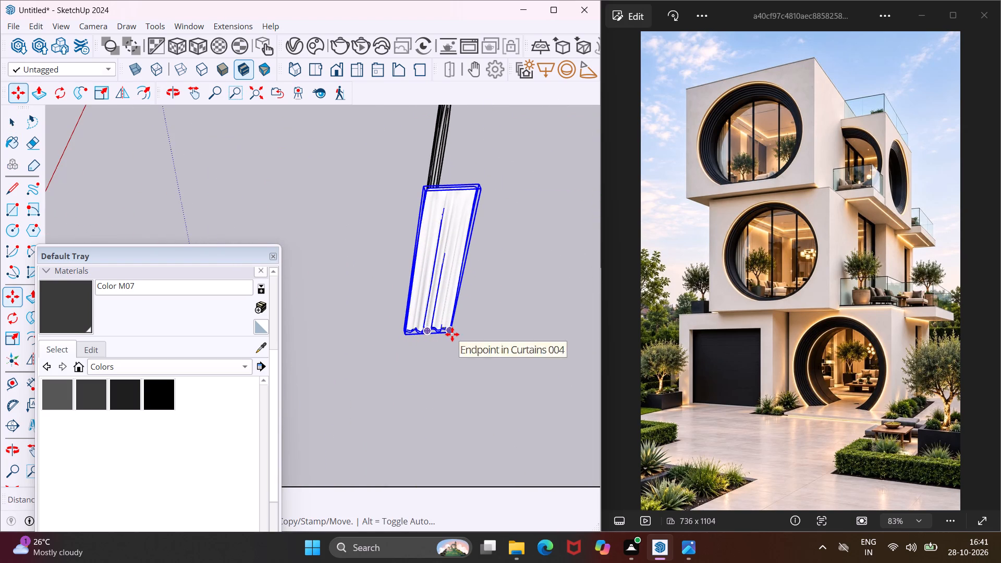
left_click(425, 191)
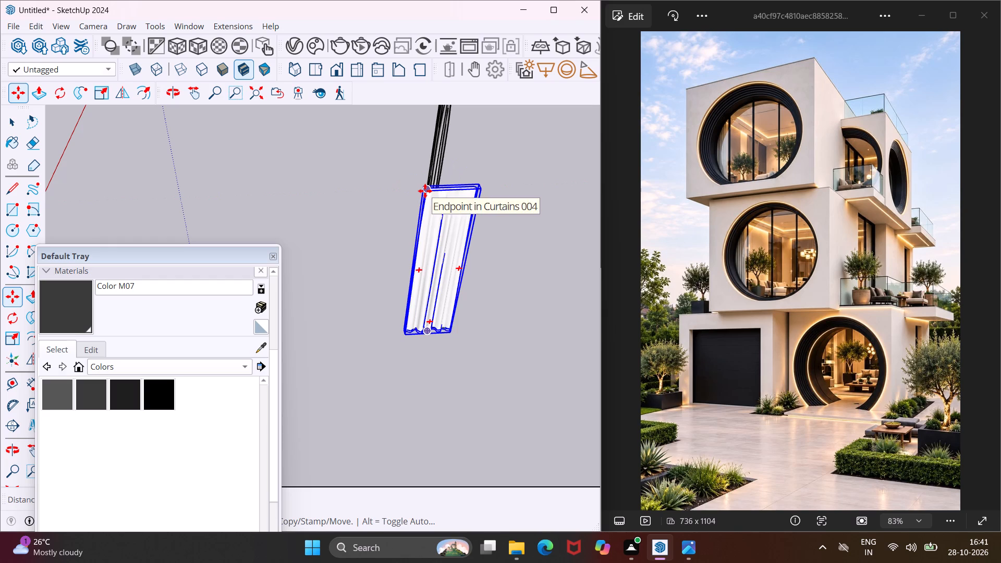
scroll(406, 221, "down", 20)
scroll(406, 221, "down", 1)
middle_click_drag(343, 198, 372, 219)
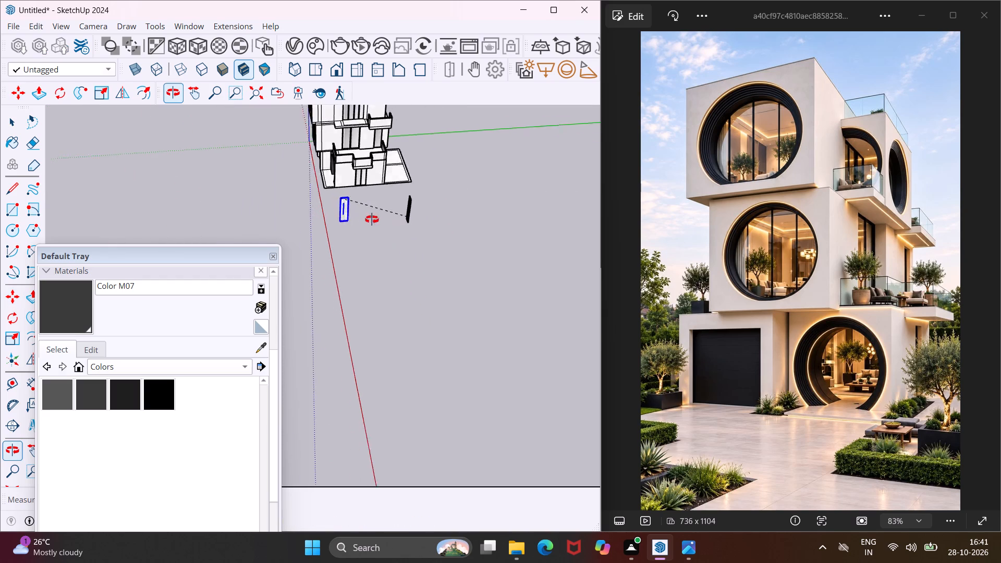
middle_click_drag(372, 219, 605, 291)
scroll(591, 279, "down", 6)
scroll(349, 180, "up", 2)
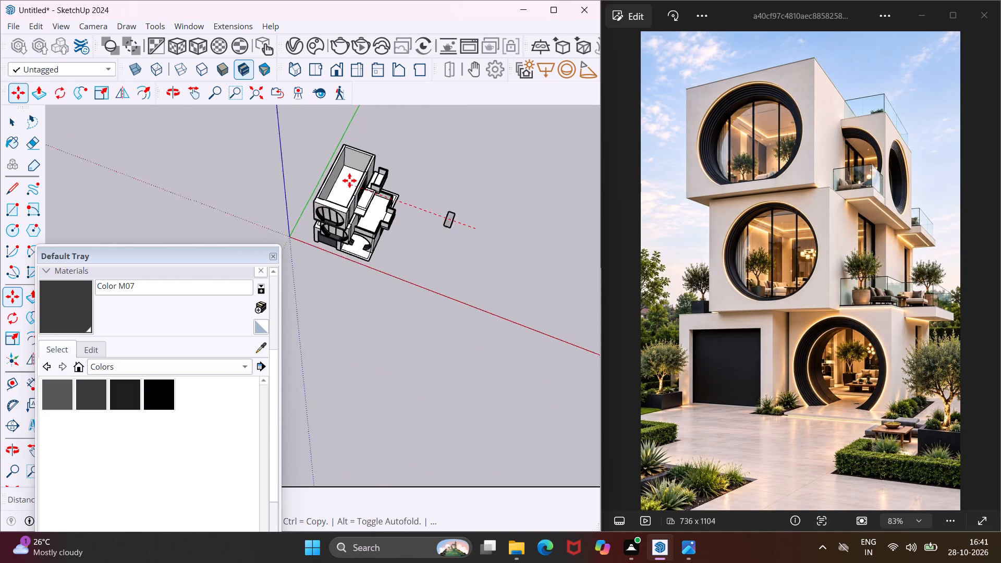
scroll(349, 180, "up", 9)
middle_click_drag(349, 180, 631, 135)
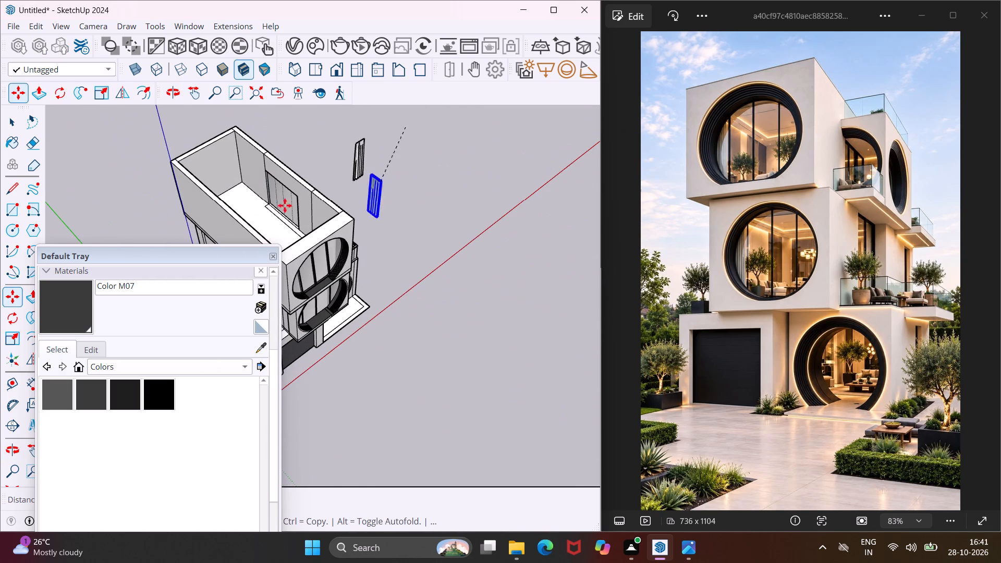
Move the curtain by its upper corner against the top-floor room's inner wall edge, beside one side of the window opening.
scroll(266, 169, "up", 8)
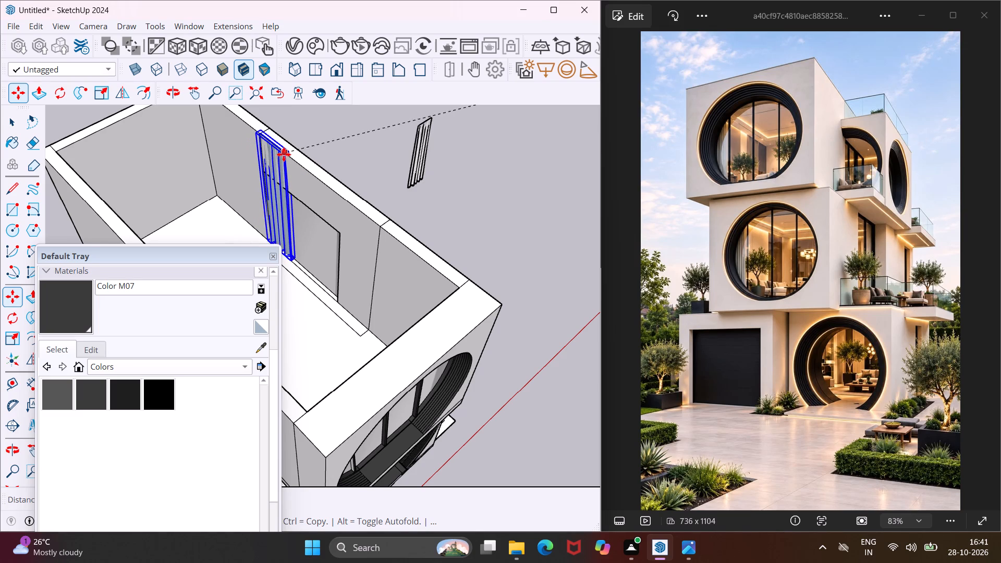
left_click(284, 154)
middle_click_drag(285, 161, 229, 180)
scroll(300, 157, "up", 6)
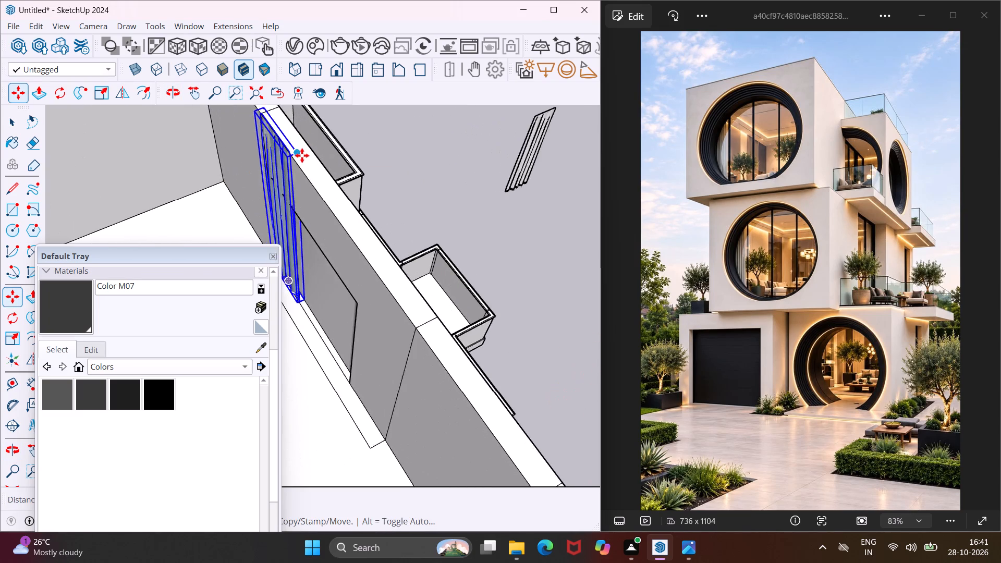
scroll(302, 155, "up", 7)
left_click(294, 149)
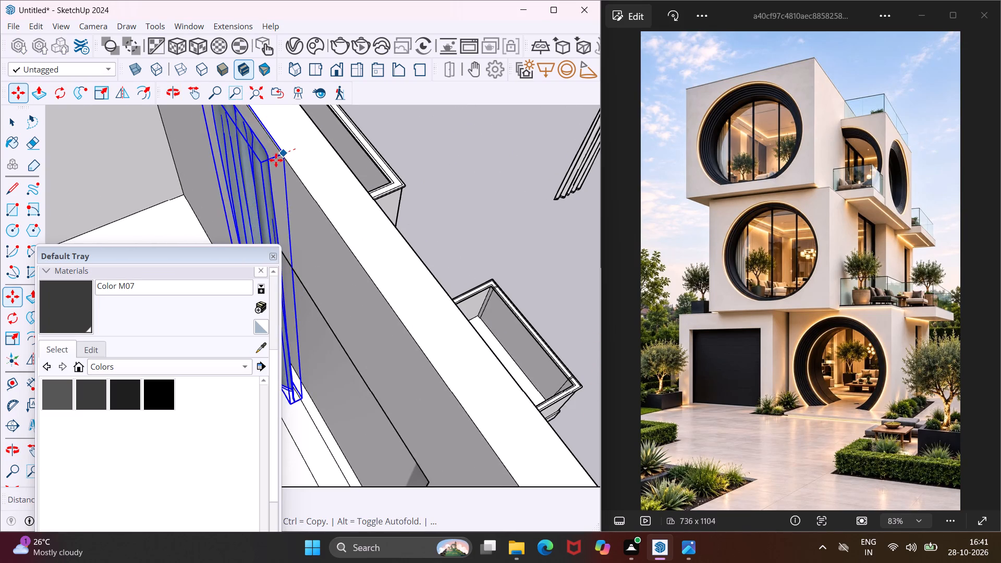
left_click(282, 157)
Copy the curtain along the inner wall edge to the other side of the top-floor window opening.
left_click(282, 152)
scroll(294, 168, "down", 13)
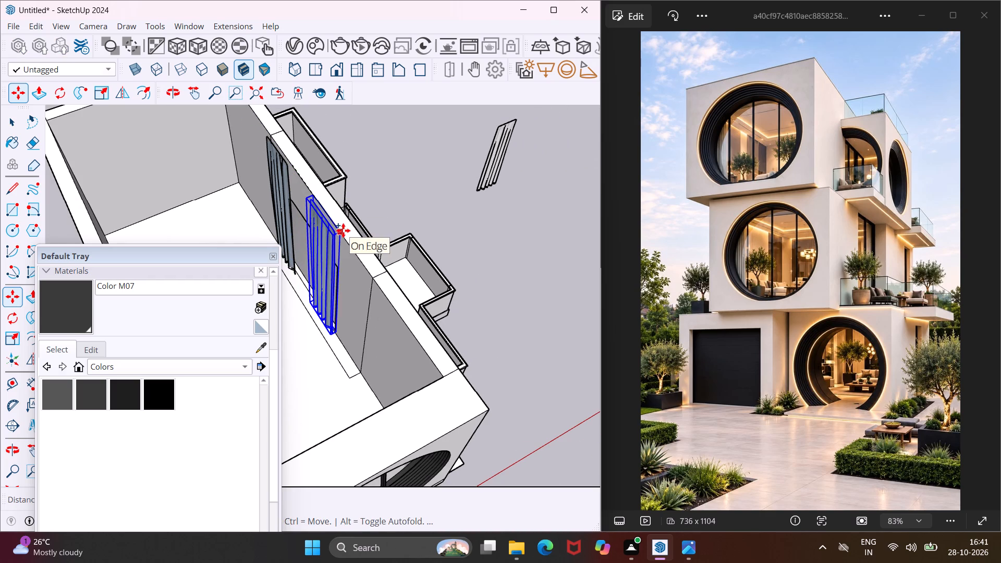
left_click(343, 230)
key("Escape")
key("space")
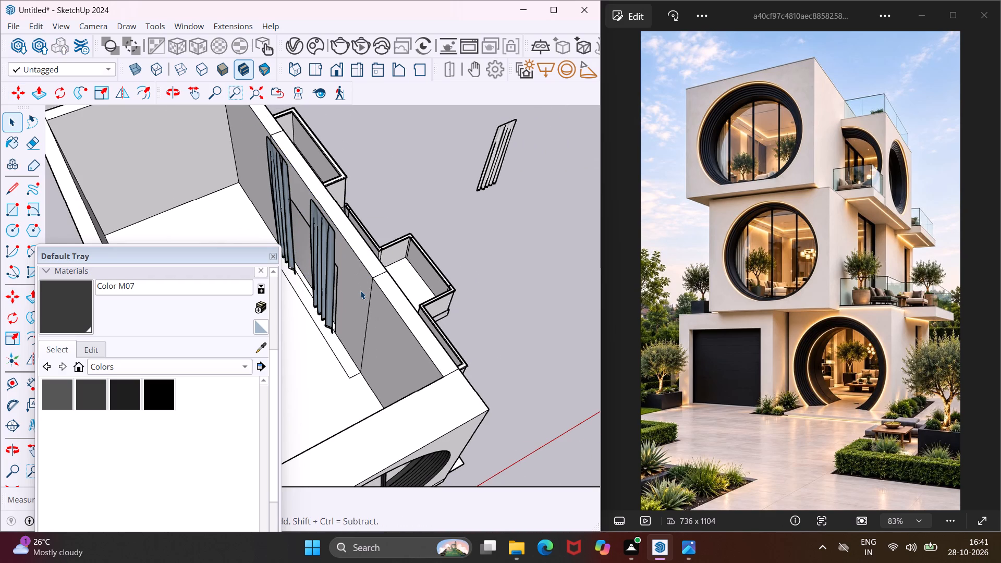
Delete the spare curtain component standing outside beside the house.
scroll(380, 278, "down", 11)
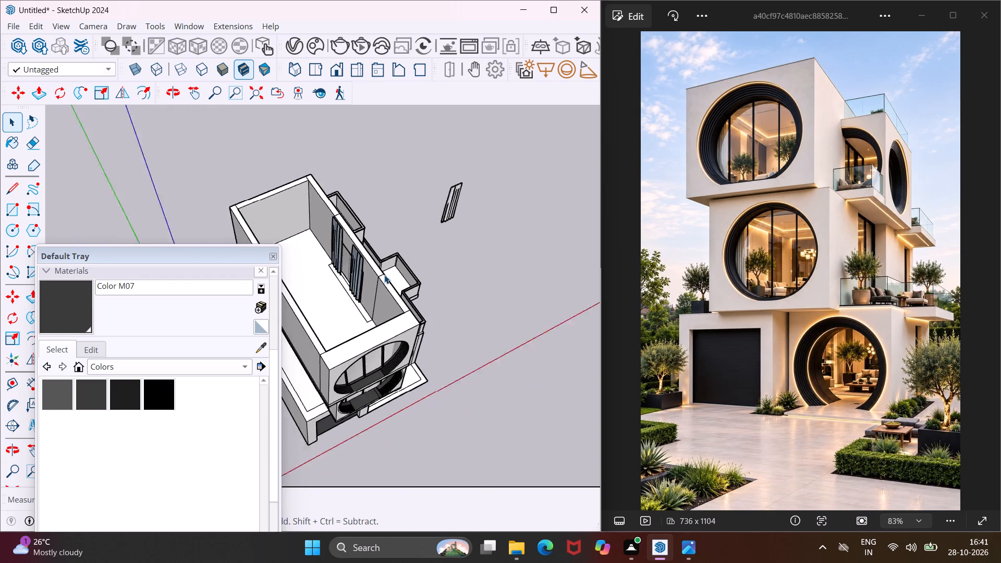
scroll(384, 275, "down", 5)
middle_click_drag(386, 311, 289, 265)
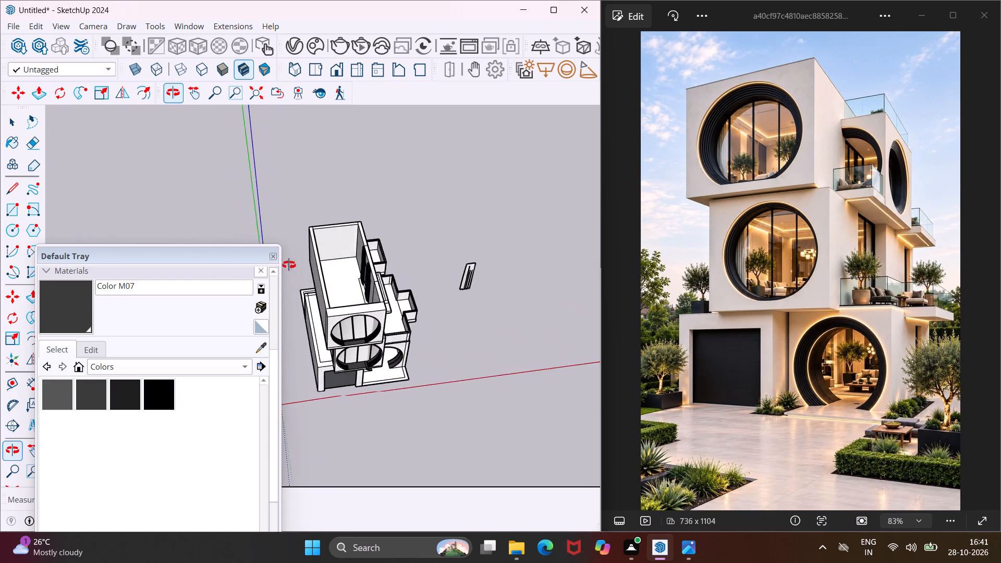
middle_click_drag(289, 265, 253, 227)
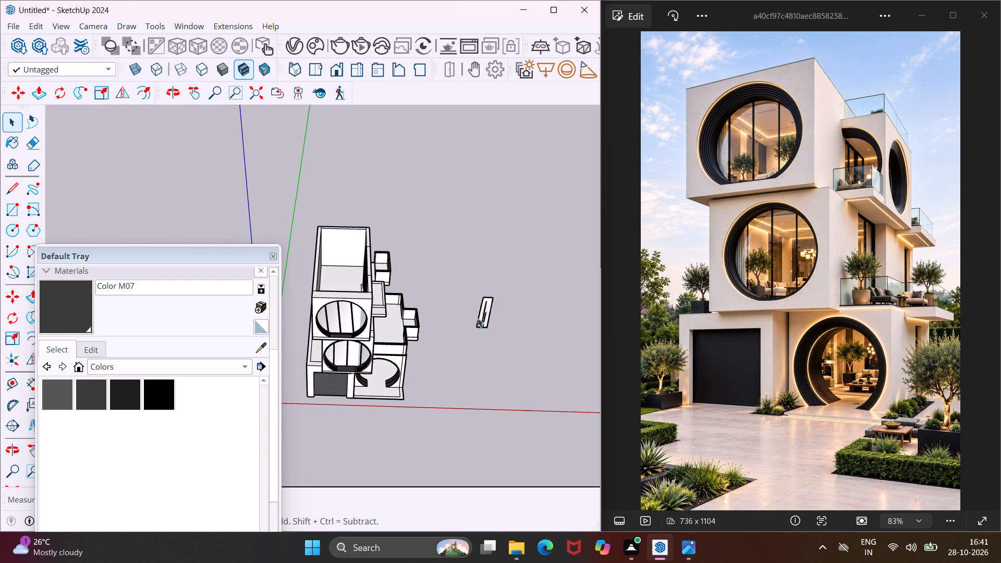
scroll(481, 319, "up", 4)
left_click(487, 317)
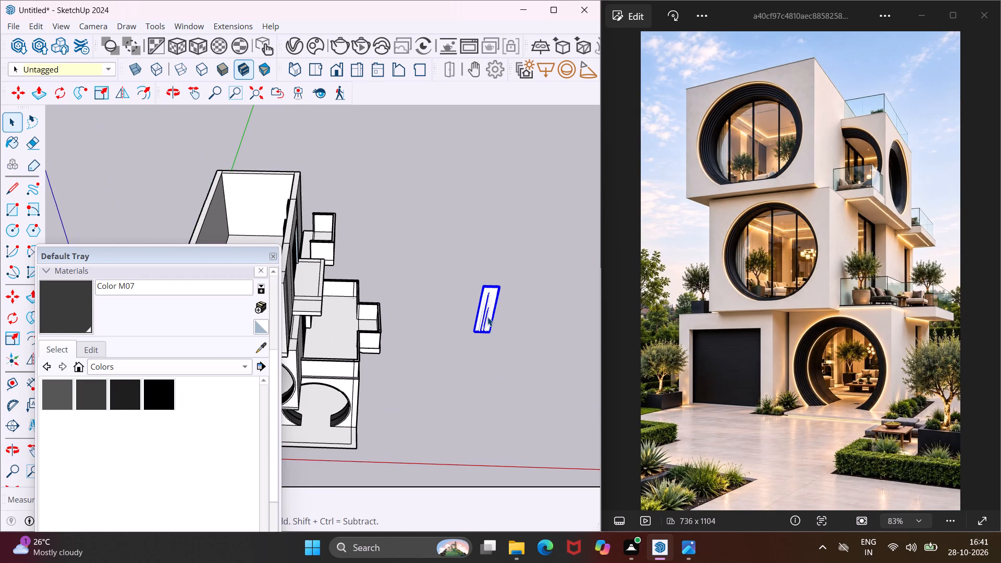
key("Delete")
Push/pull the narrow strip at the foot of the side wall flush with the adjoining rear balcony slab.
scroll(450, 288, "down", 12)
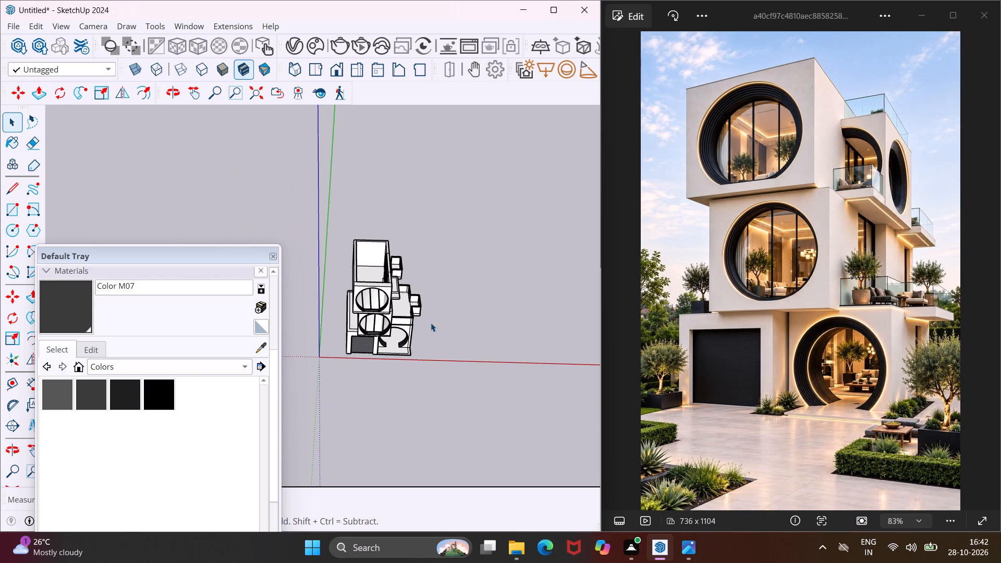
middle_click_drag(430, 323, 333, 310)
scroll(379, 326, "up", 7)
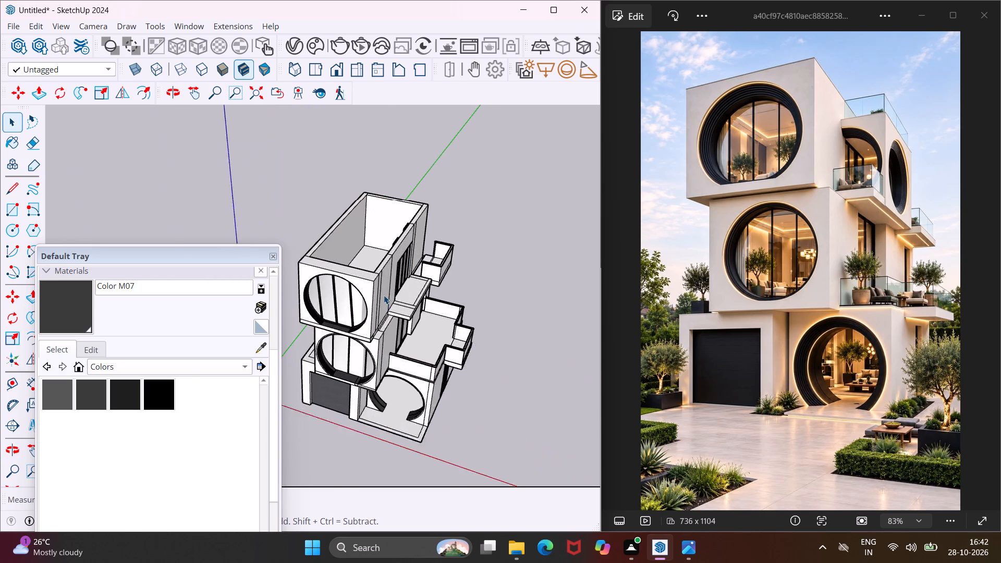
scroll(384, 295, "up", 7)
middle_click_drag(446, 304, 382, 359)
scroll(488, 248, "up", 8)
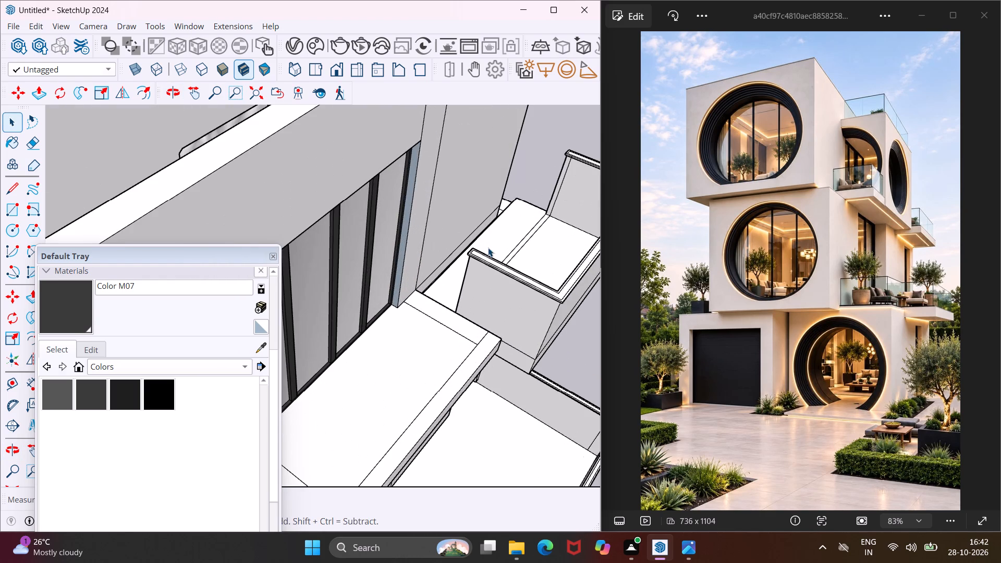
middle_click_drag(519, 239, 311, 293)
scroll(515, 238, "up", 1)
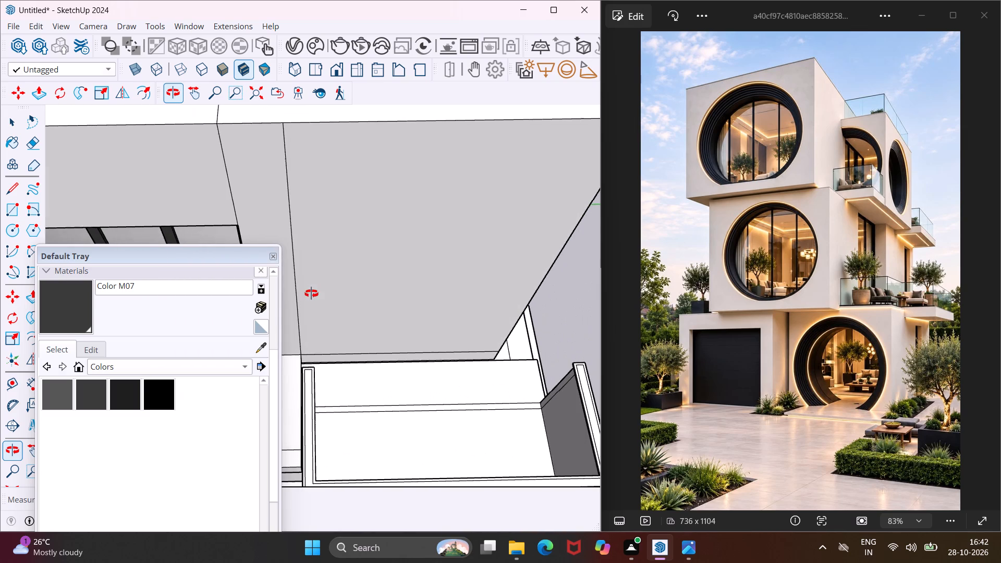
middle_click_drag(311, 293, 495, 271)
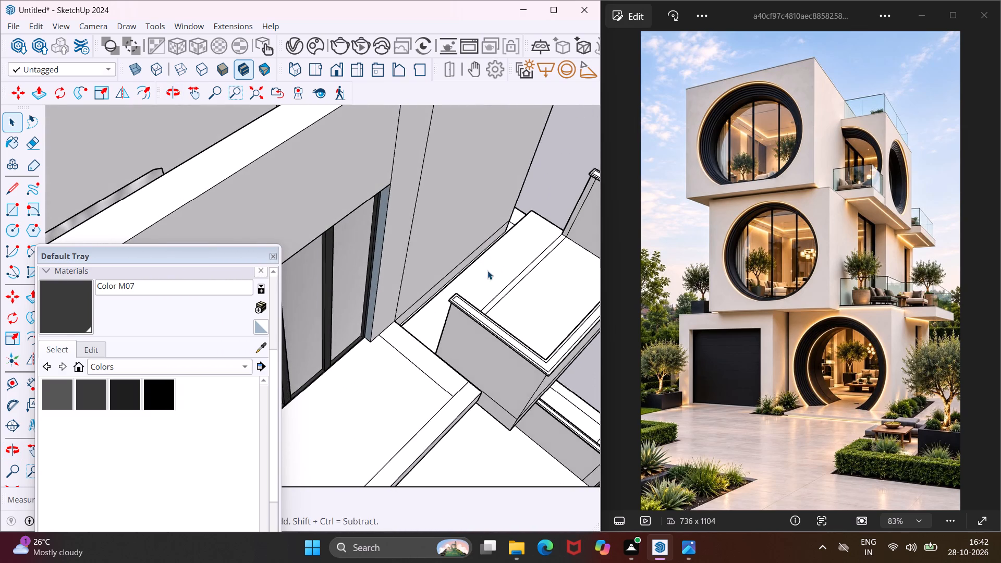
scroll(442, 288, "up", 12)
middle_click_drag(371, 348, 397, 349)
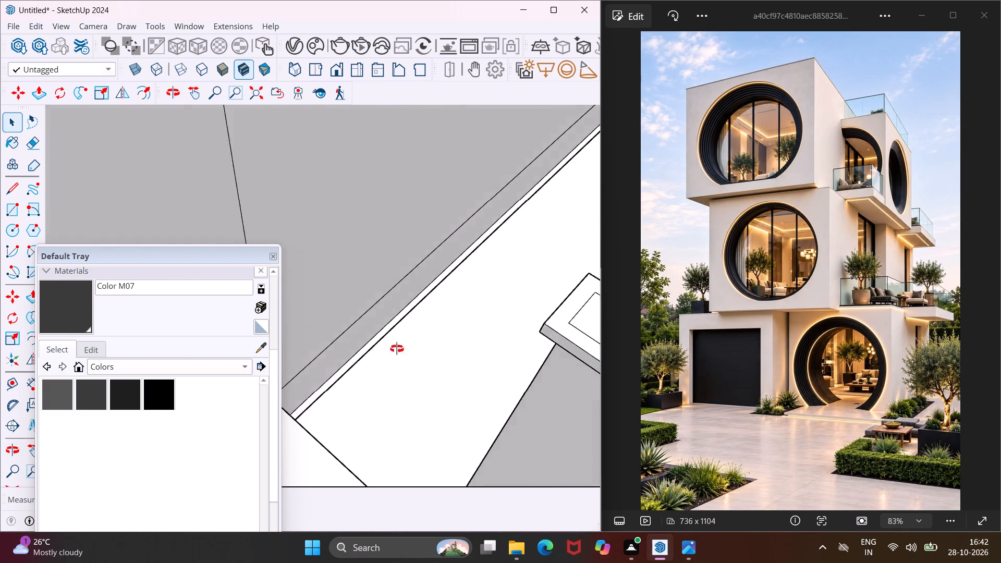
middle_click_drag(397, 349, 449, 326)
scroll(358, 370, "up", 6)
left_click(345, 369)
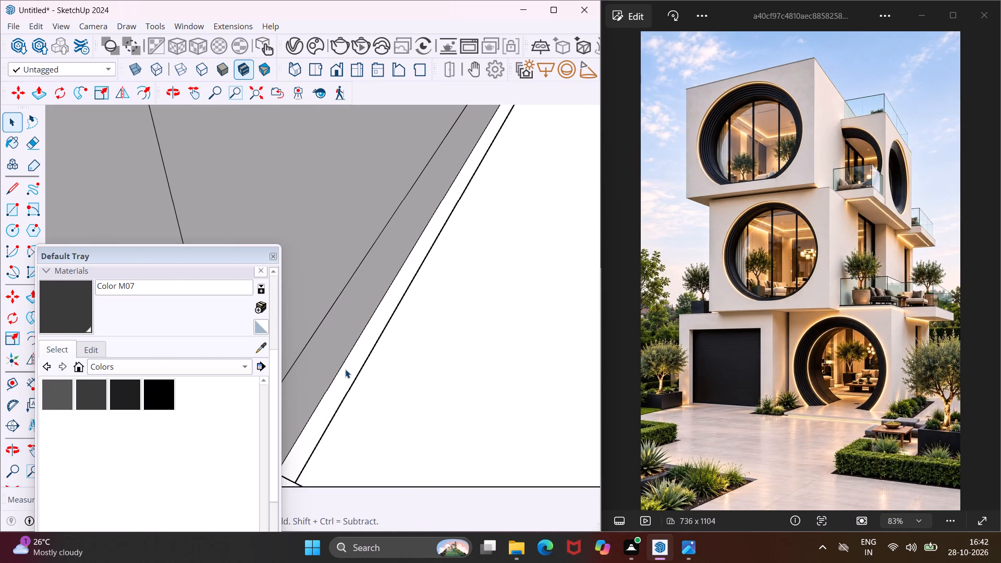
key("p")
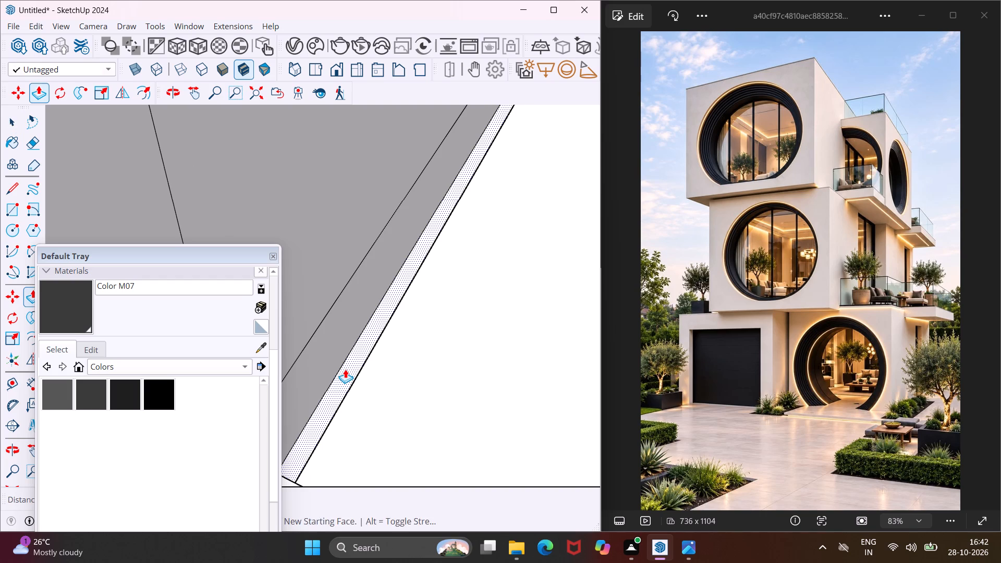
left_click(345, 369)
left_click(392, 355)
scroll(434, 336, "down", 5)
middle_click_drag(456, 346, 412, 359)
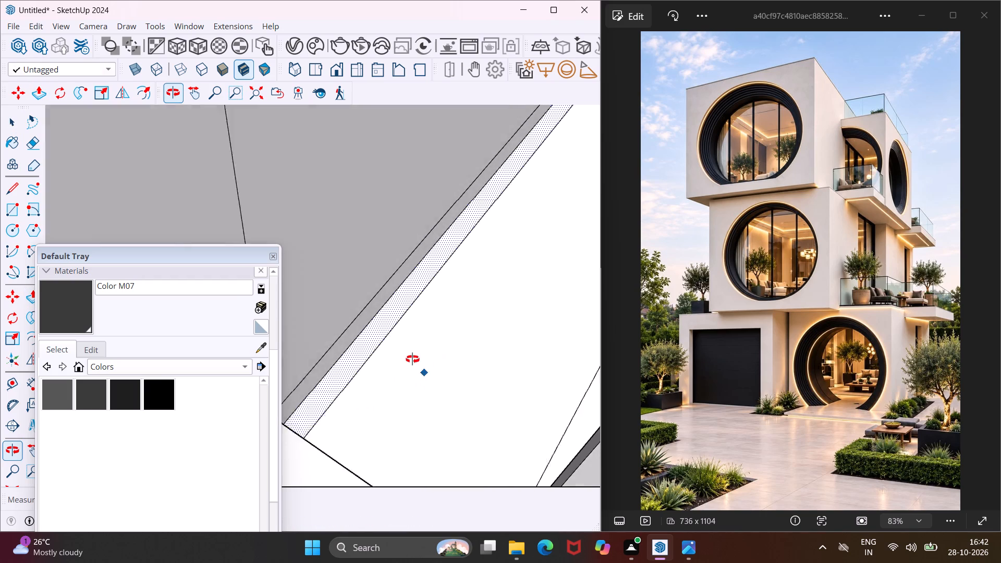
middle_click_drag(412, 359, 390, 360)
scroll(446, 313, "down", 17)
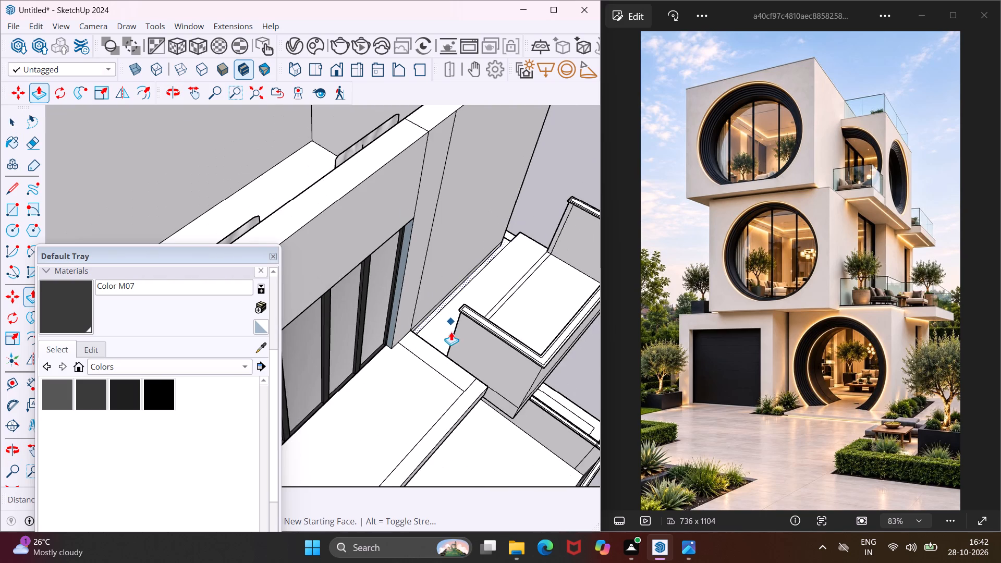
key("Escape")
key("space")
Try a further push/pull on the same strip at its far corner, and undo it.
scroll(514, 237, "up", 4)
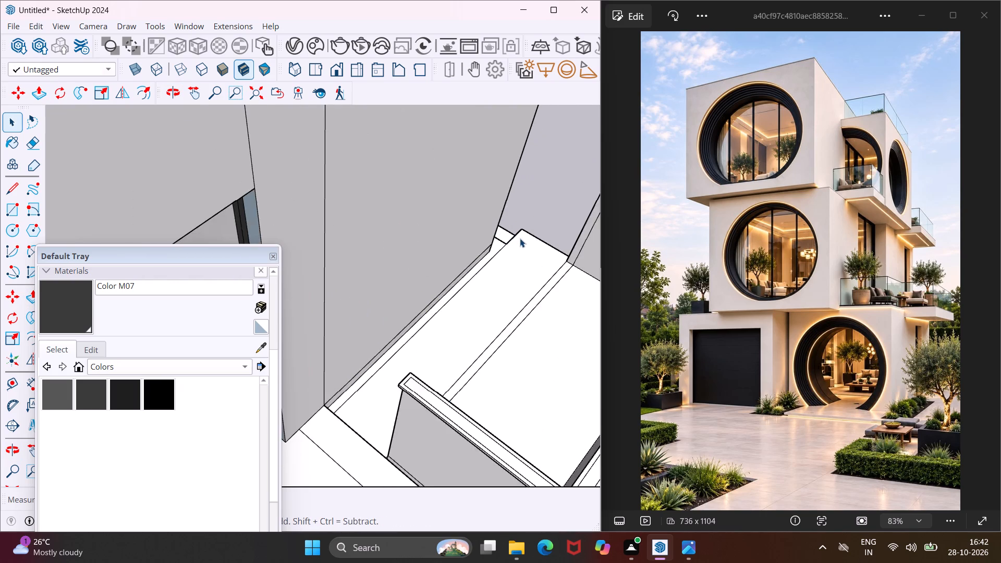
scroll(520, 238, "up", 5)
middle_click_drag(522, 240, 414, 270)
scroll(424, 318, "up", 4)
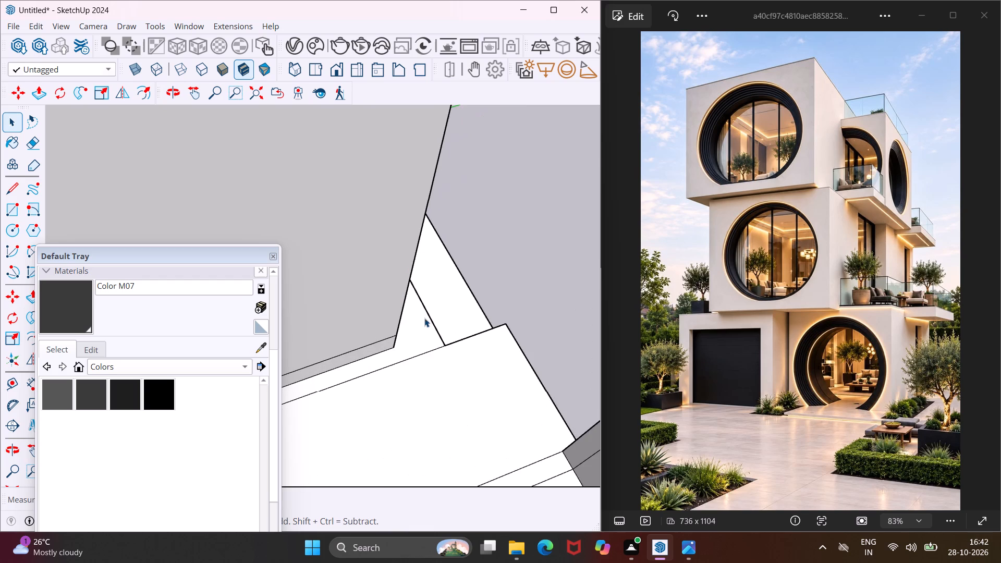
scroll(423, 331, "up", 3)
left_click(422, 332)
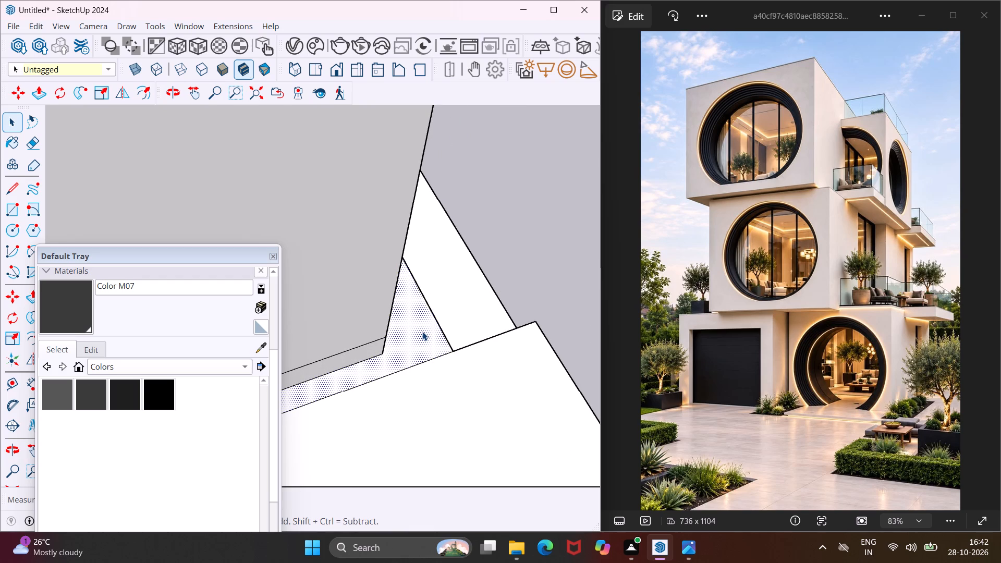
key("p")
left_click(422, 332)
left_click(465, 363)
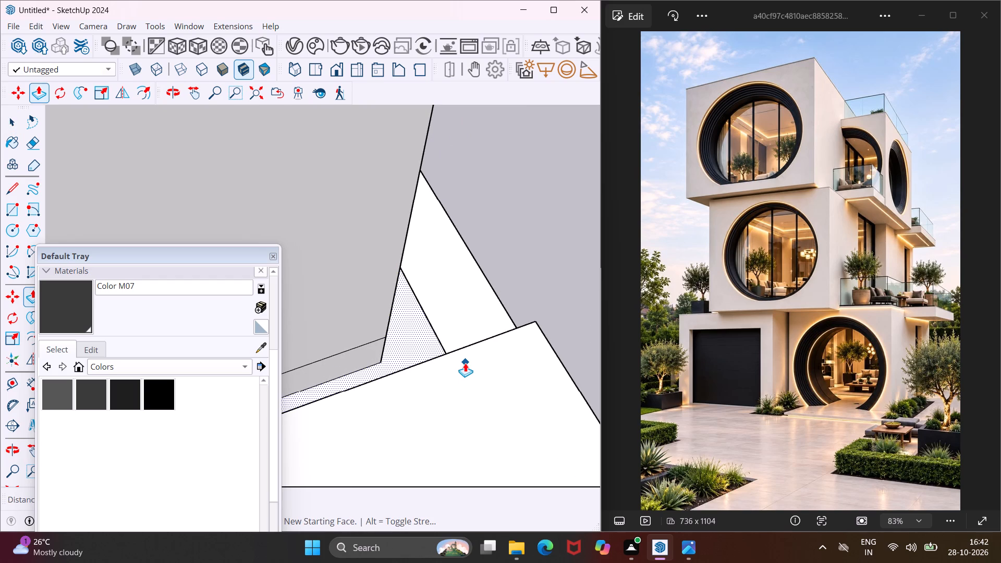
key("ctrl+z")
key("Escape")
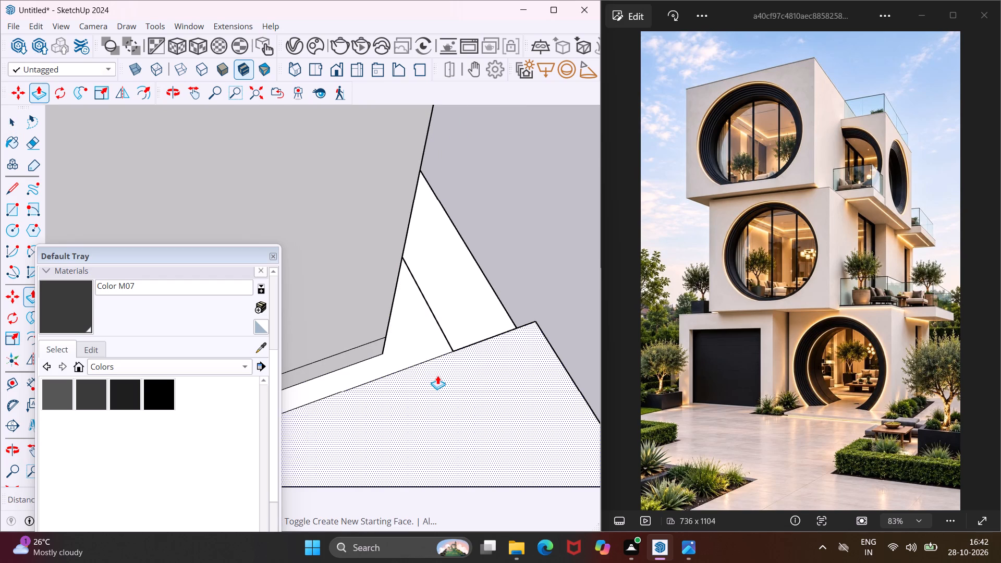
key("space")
Push/pull the narrow strip along the outer edge of the balcony slab outside the rectangular window up 8'.
middle_click_drag(437, 375, 600, 316)
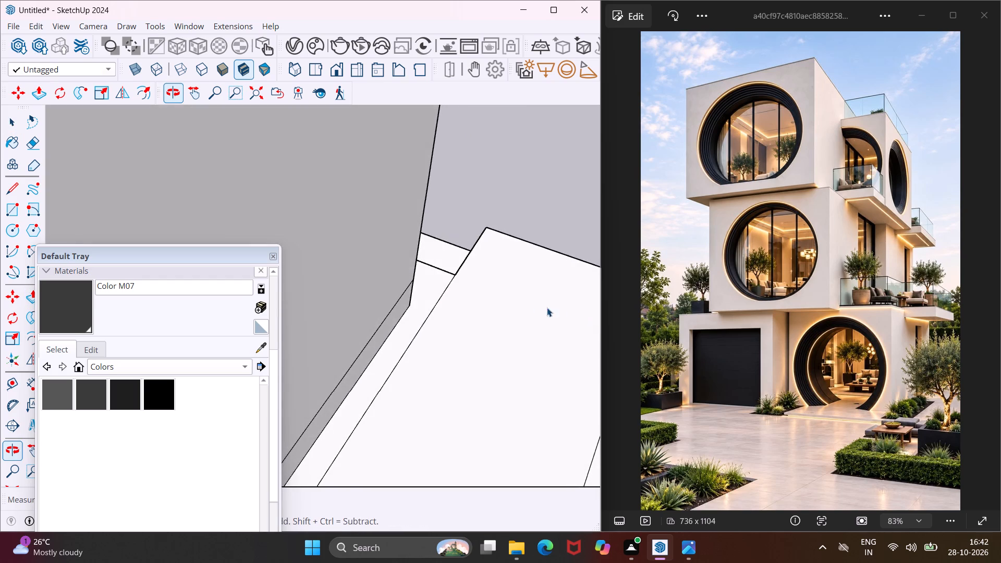
scroll(519, 299, "down", 14)
scroll(481, 342, "down", 19)
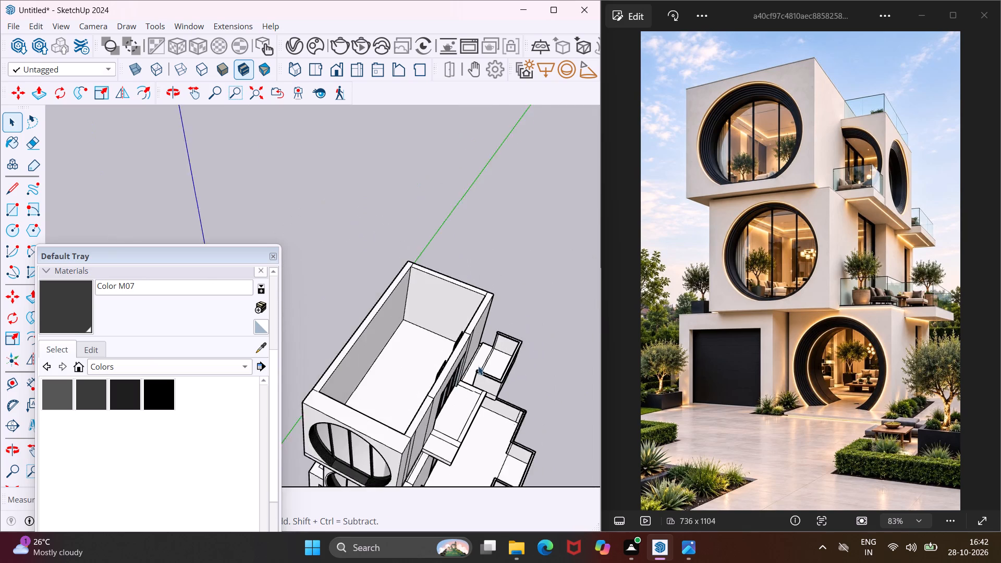
scroll(460, 422, "up", 13)
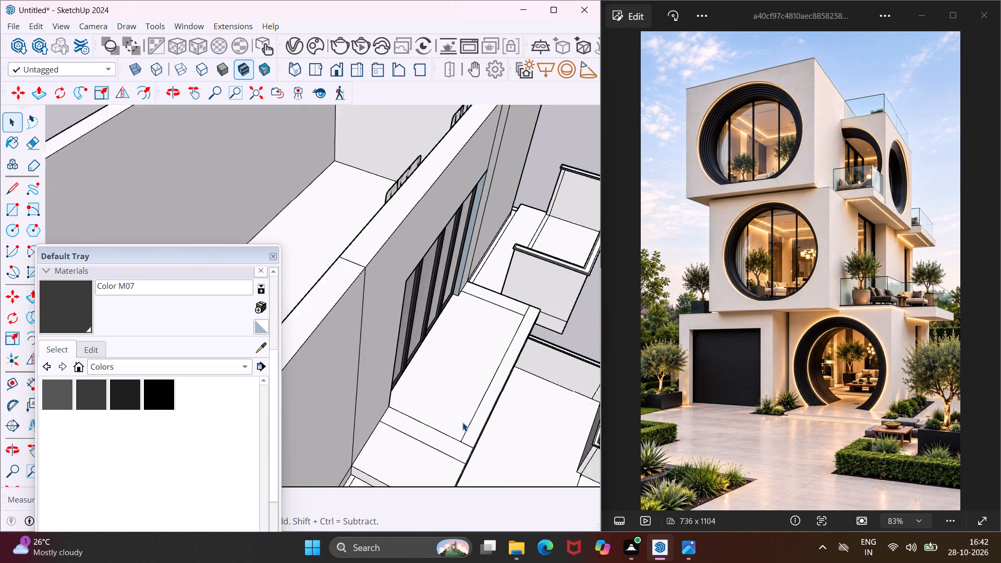
scroll(462, 422, "up", 1)
left_click(480, 414)
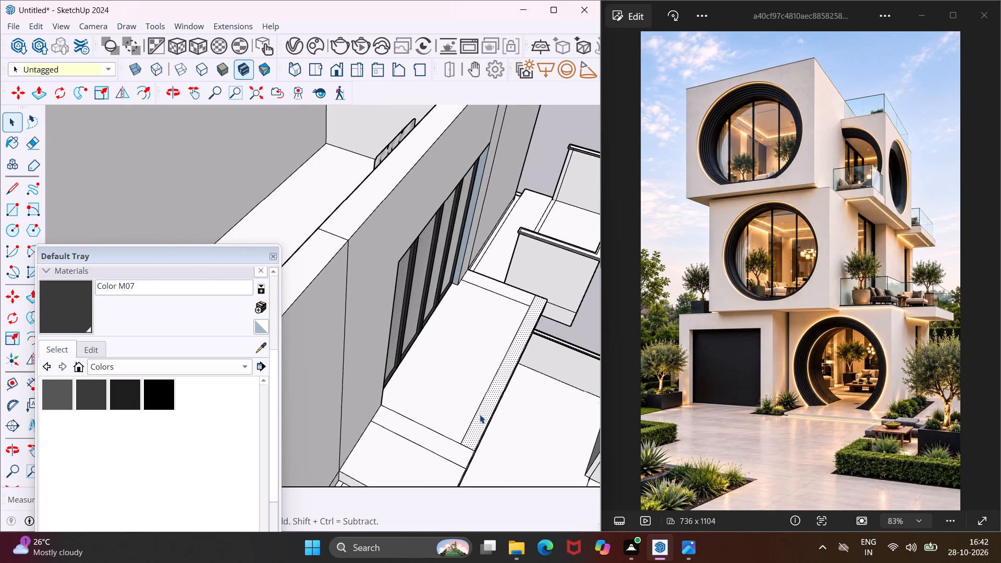
key("p")
left_click(480, 414)
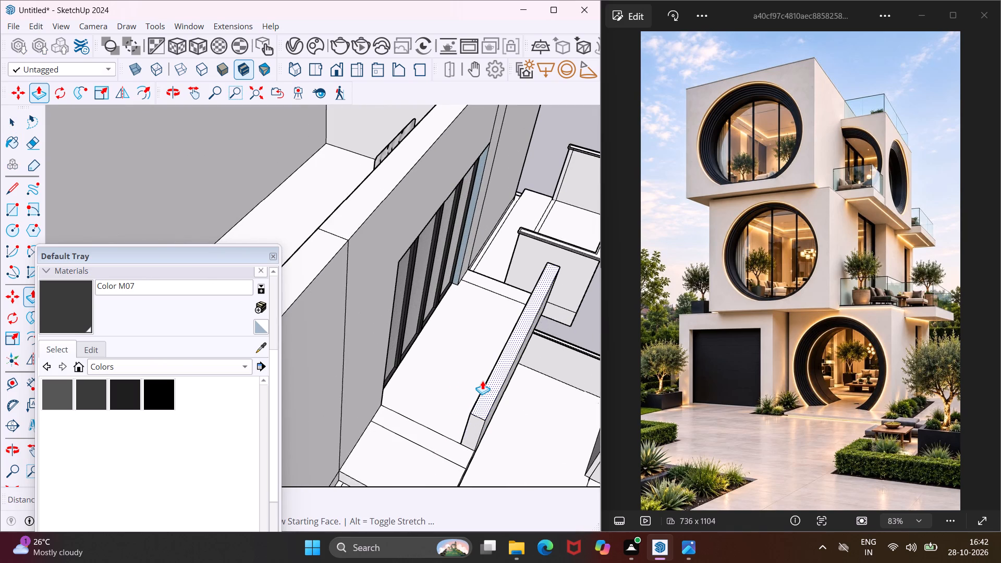
scroll(481, 369, "down", 4)
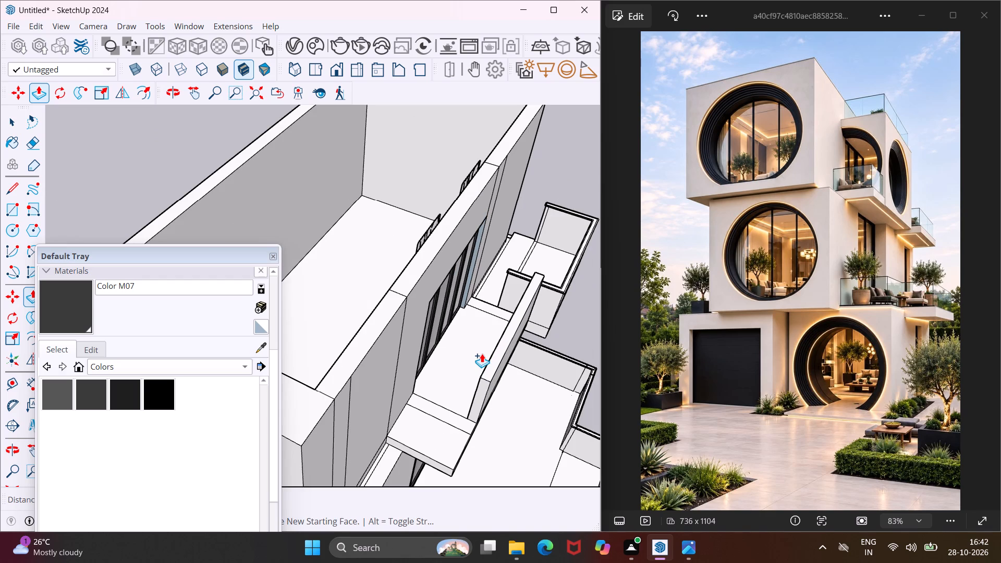
type("8'")
key("Return")
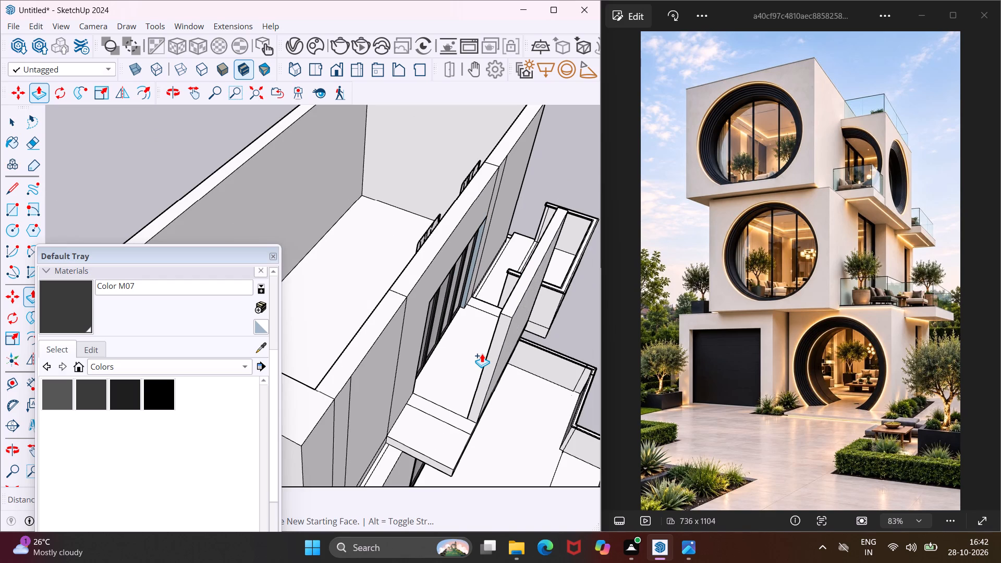
Extend the new balcony-edge wall's top face upward by 1' as a separate section with a new starting face.
scroll(508, 302, "up", 3)
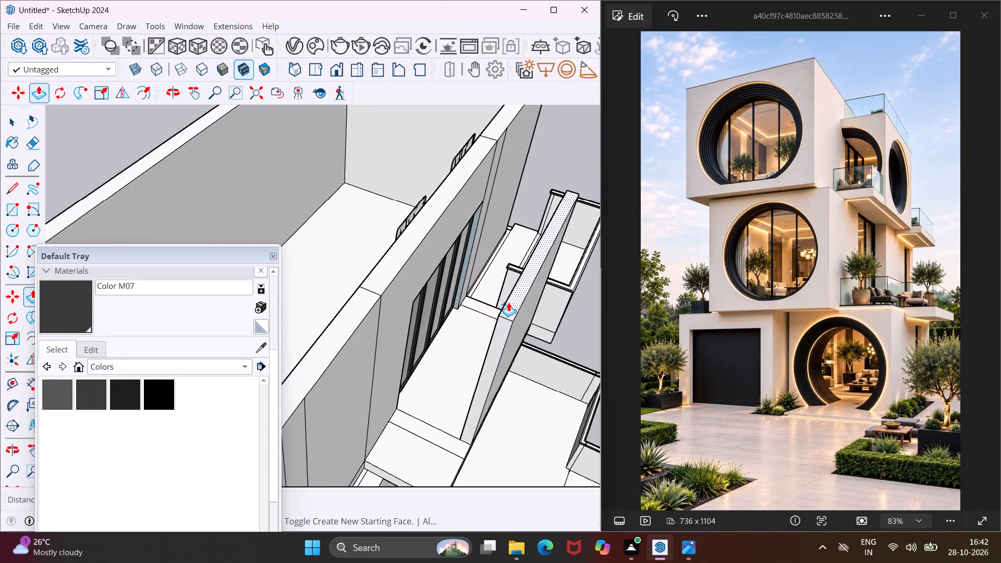
scroll(508, 302, "up", 3)
left_click(507, 310)
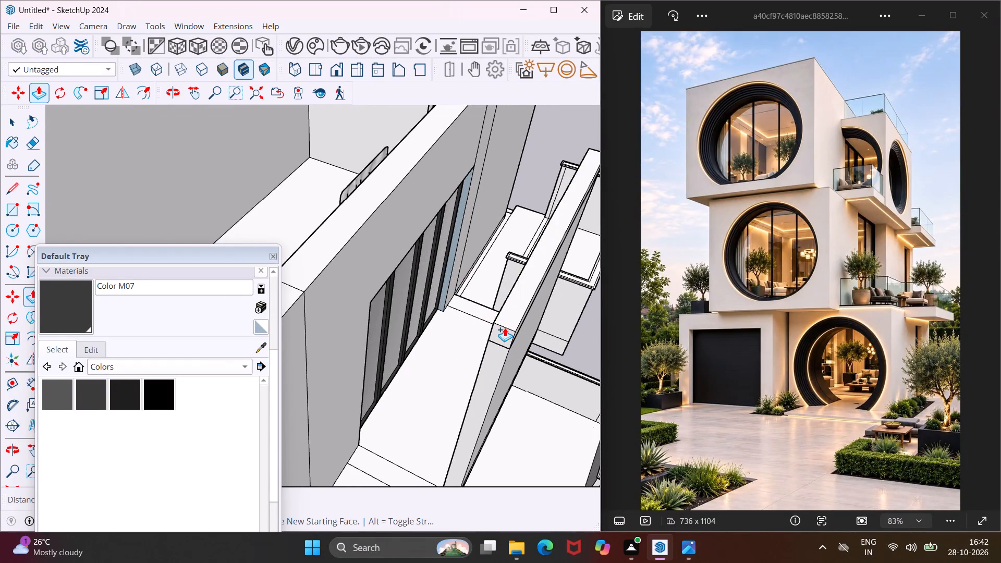
type("1'")
key("Return")
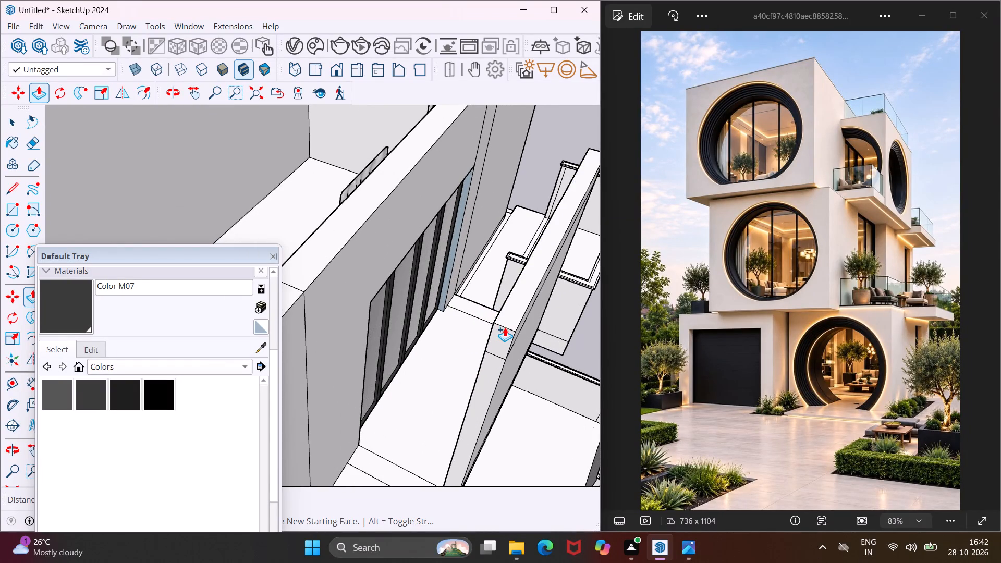
Push/pull the inner face of the balcony wall's top section across to the house wall to form a roof slab.
scroll(505, 327, "up", 1)
middle_click_drag(505, 327, 594, 321)
scroll(559, 268, "up", 3)
left_click(555, 261)
scroll(524, 249, "down", 6)
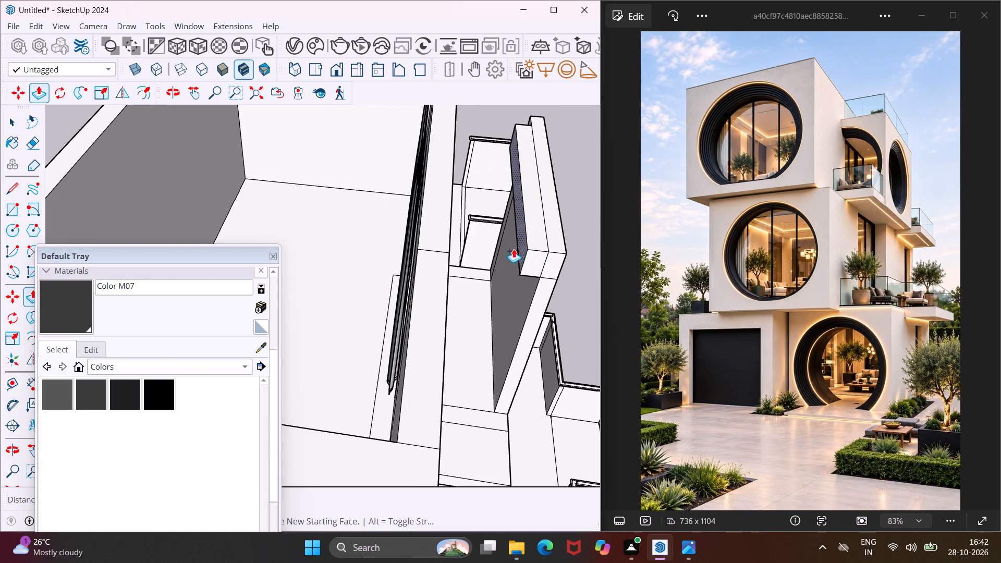
middle_click_drag(455, 254, 389, 250)
left_click(381, 255)
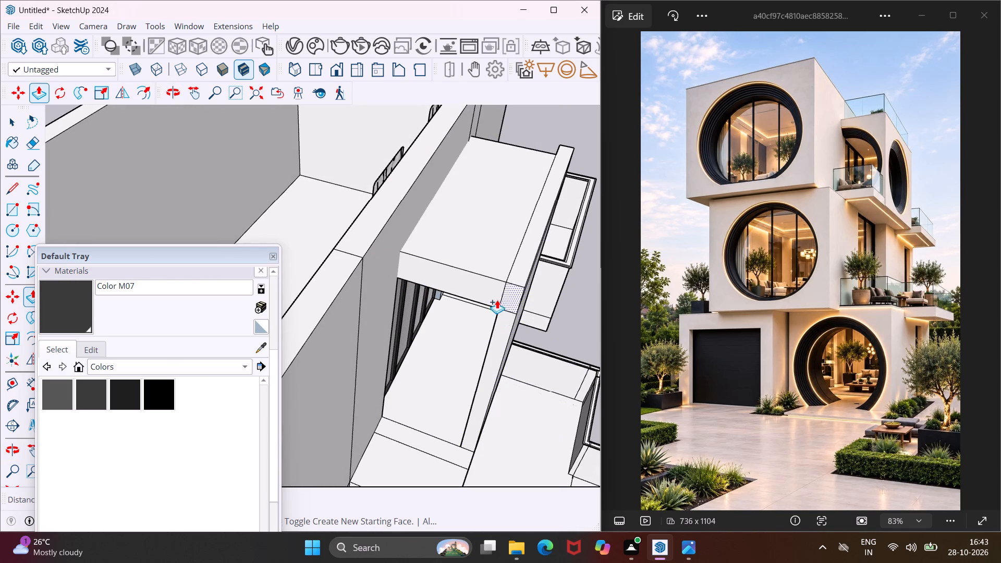
Examine the new roof slab and outer balcony wall from above, from both ends and from outside.
scroll(499, 268, "up", 3)
middle_click_drag(500, 268, 343, 320)
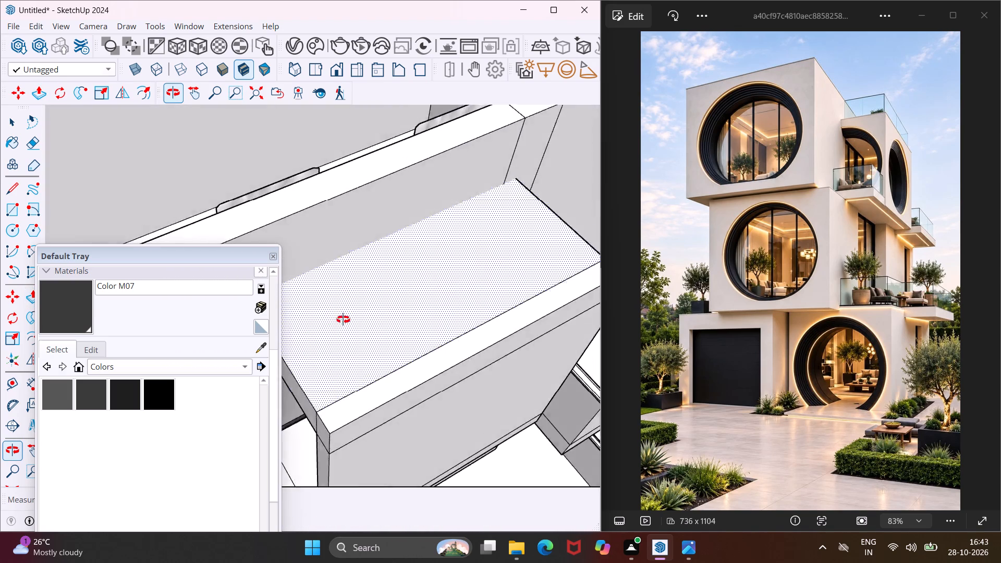
middle_click_drag(343, 320, 198, 289)
scroll(200, 289, "up", 1)
middle_click_drag(545, 391, 293, 283)
scroll(290, 281, "down", 11)
middle_click_drag(203, 148, 123, 153)
scroll(133, 183, "up", 12)
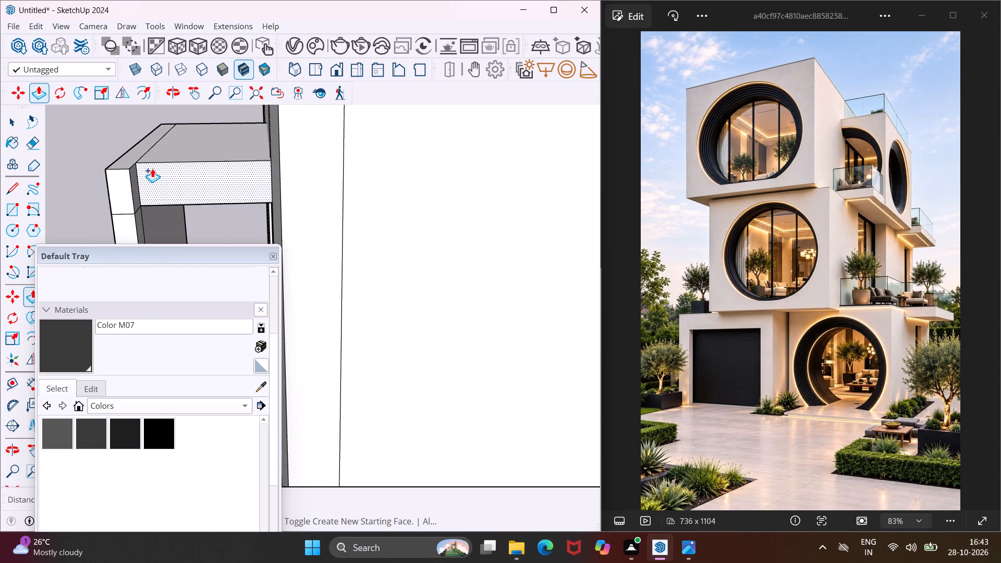
middle_click_drag(152, 168, 534, 249)
scroll(503, 220, "down", 10)
middle_click_drag(377, 303, 478, 300)
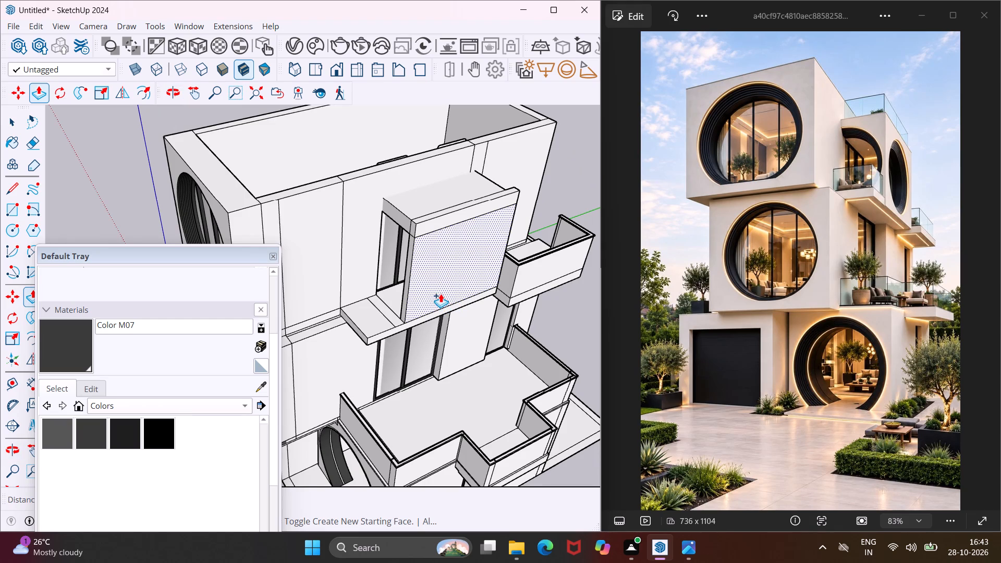
key("Escape")
key("space")
Draw a near-full-circle two-point arc of about 3' 3 1/2" radius on the balcony wall's outer face, starting from its bottom edge.
middle_click_drag(445, 288, 274, 236)
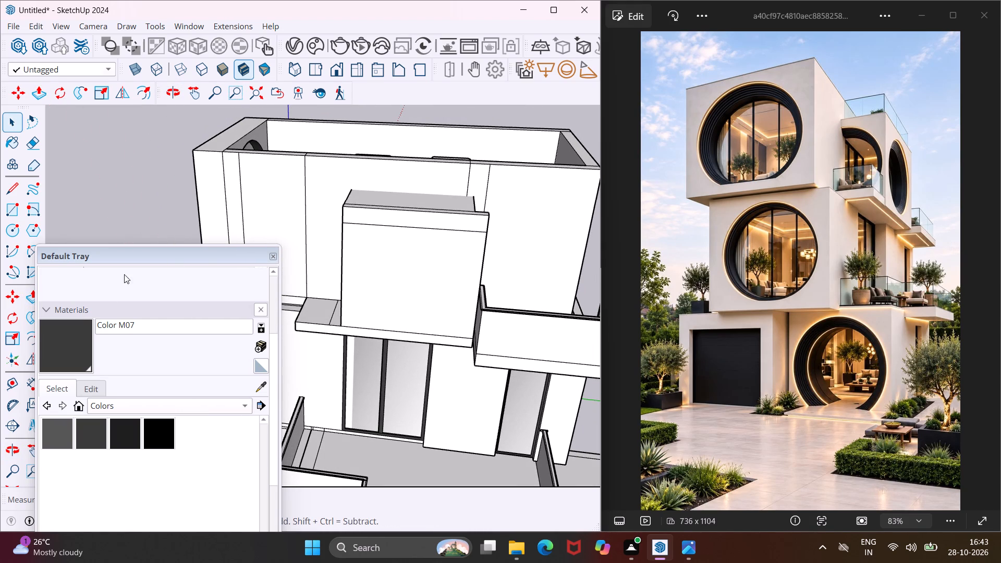
left_click(31, 251)
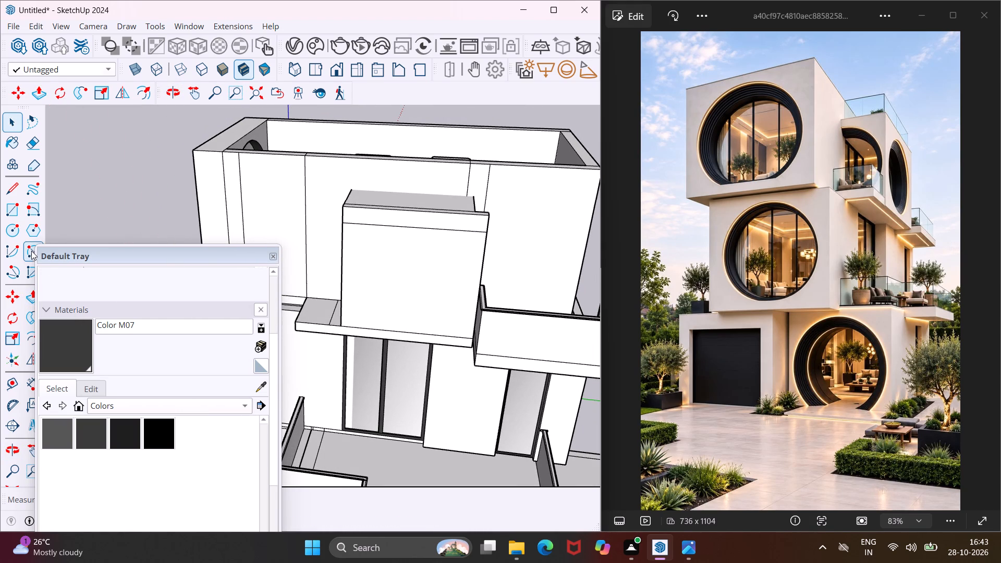
scroll(408, 333, "up", 3)
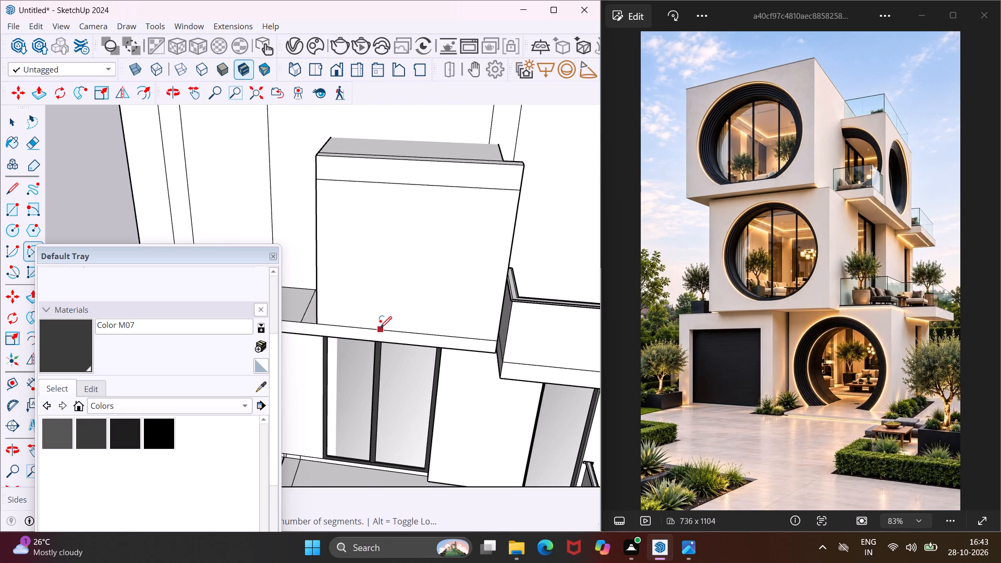
left_click(380, 328)
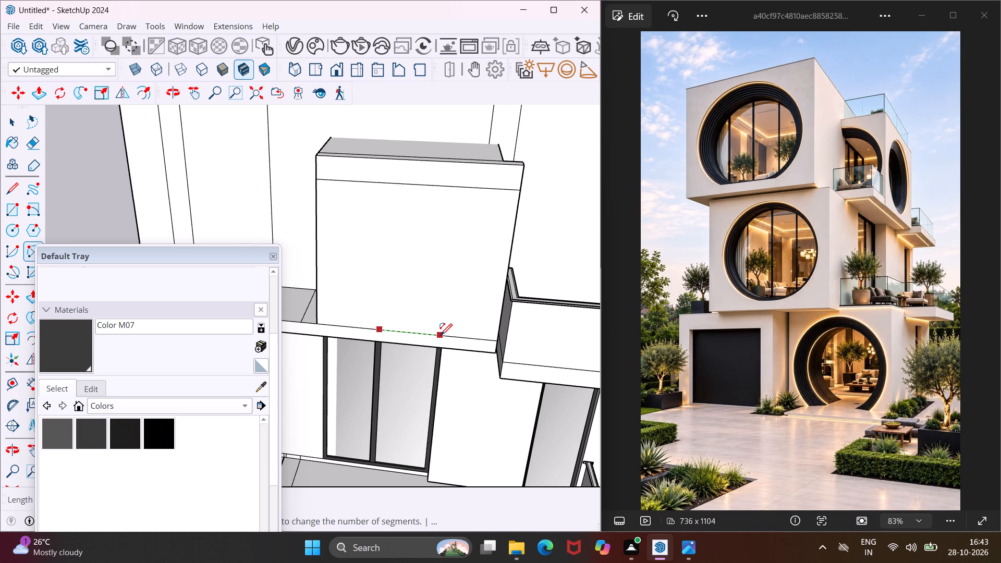
key("Escape")
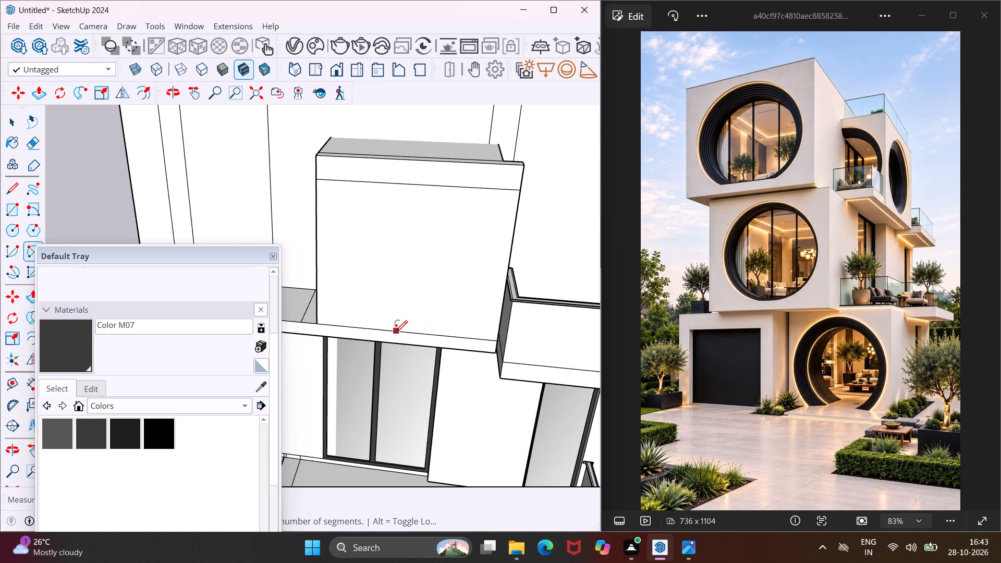
left_click(395, 332)
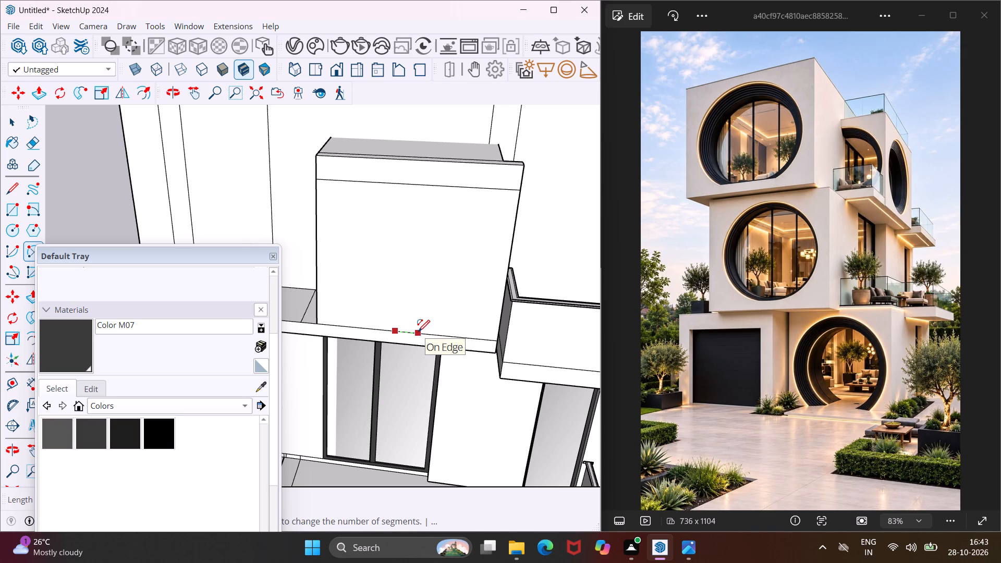
left_click(420, 332)
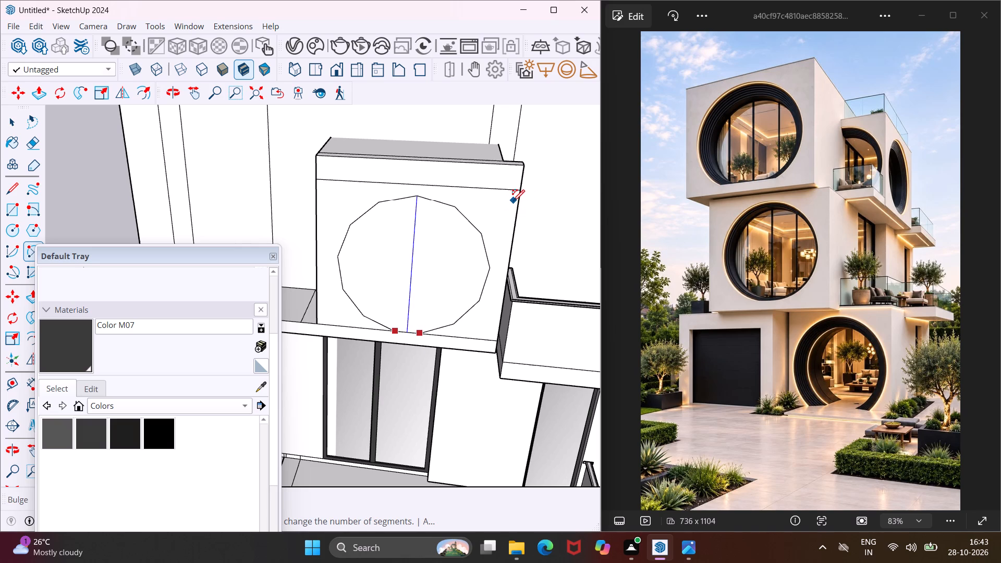
left_click(513, 201)
key("Escape")
key("space")
Set the arc's number of segments to 100.
left_click(481, 237)
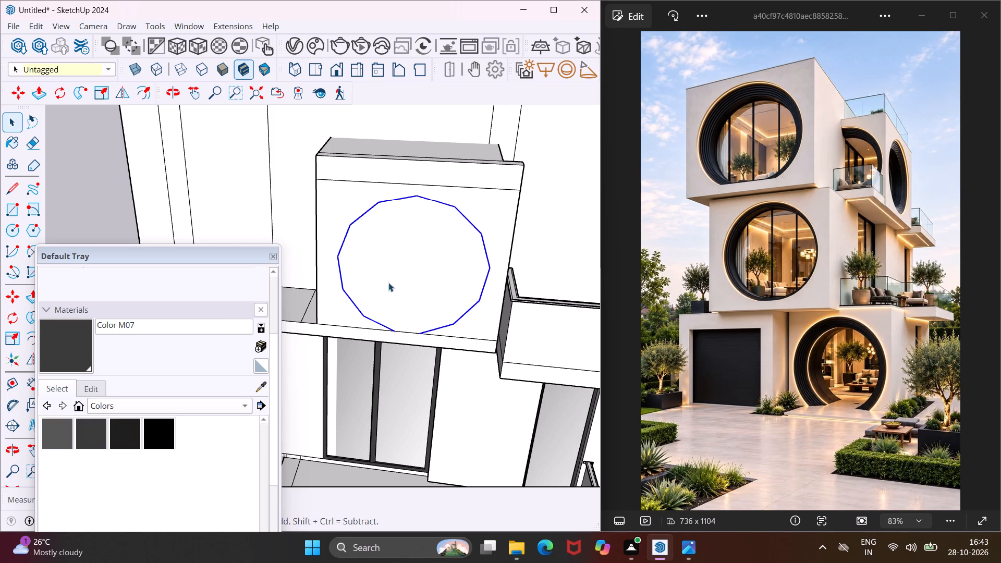
right_click(344, 240)
left_click(351, 243)
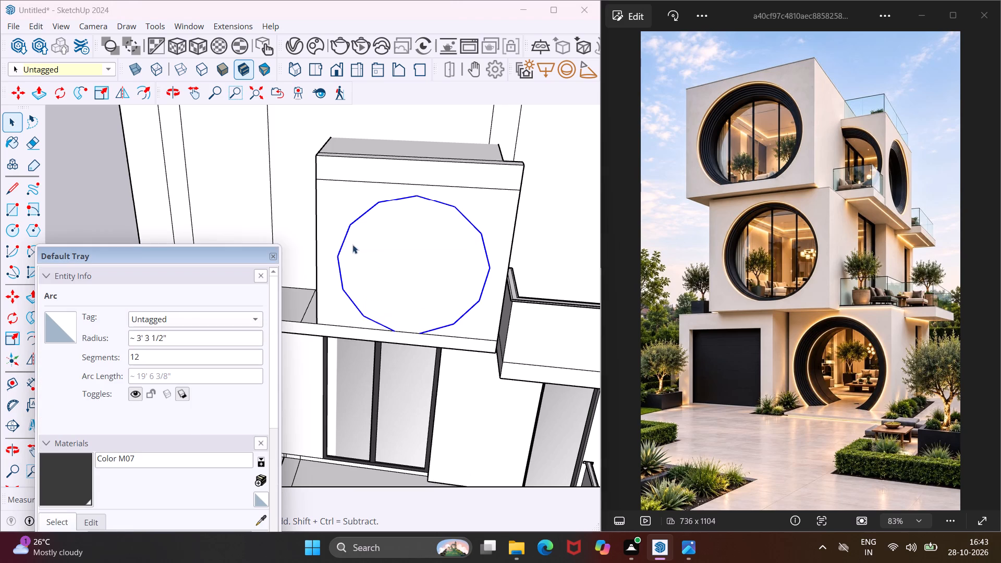
left_click(160, 356)
key("BackSpace")
key("BackSpace")
type("100")
key("Return")
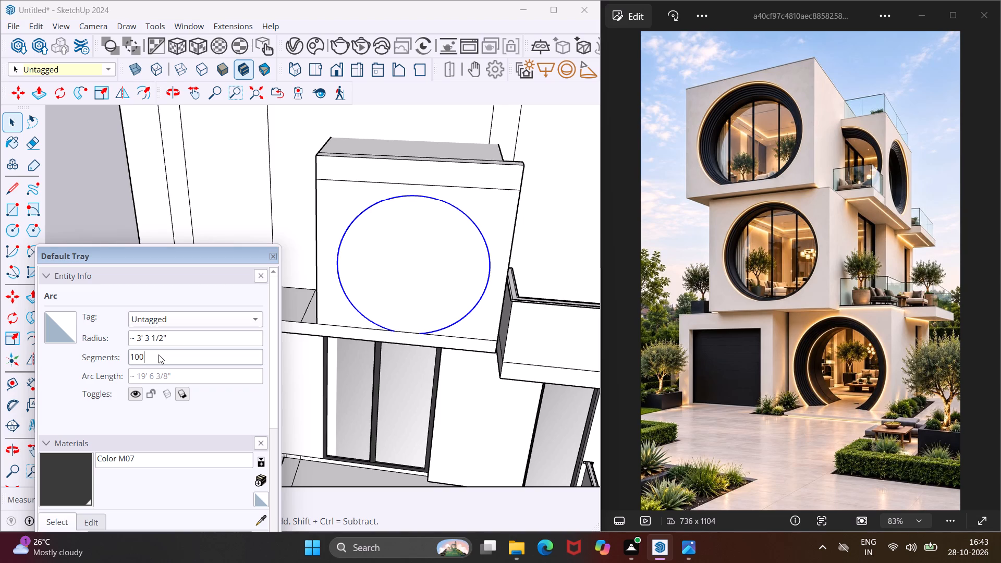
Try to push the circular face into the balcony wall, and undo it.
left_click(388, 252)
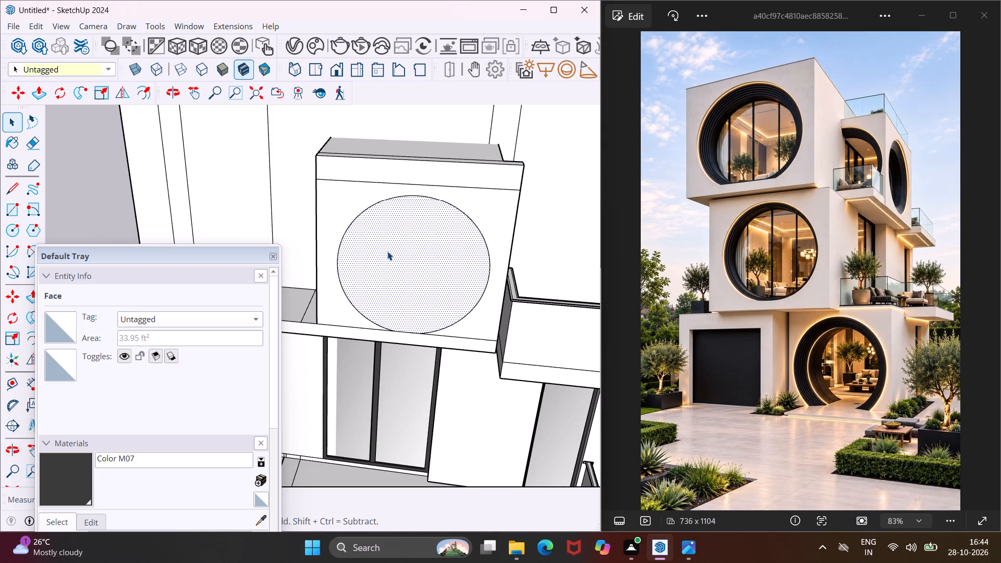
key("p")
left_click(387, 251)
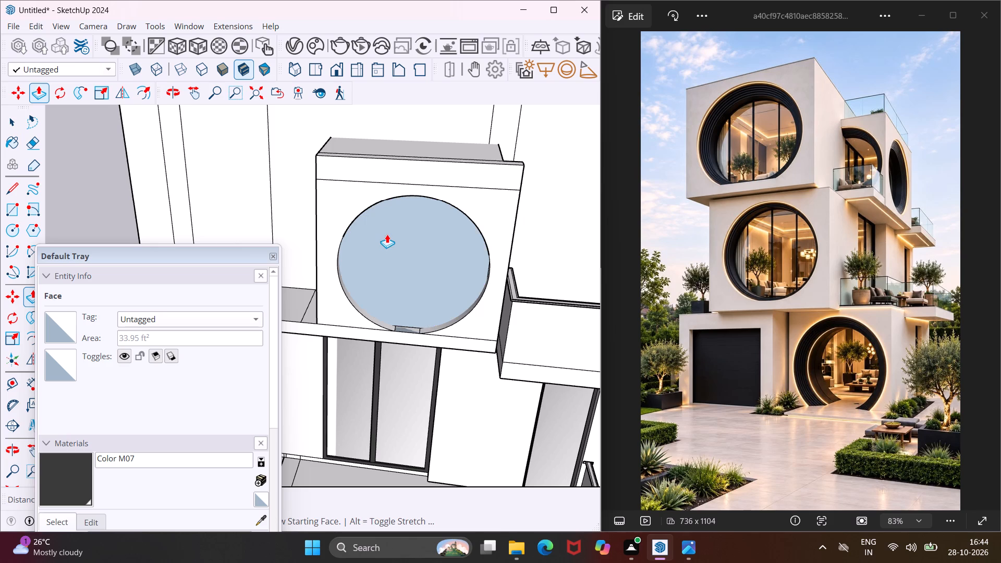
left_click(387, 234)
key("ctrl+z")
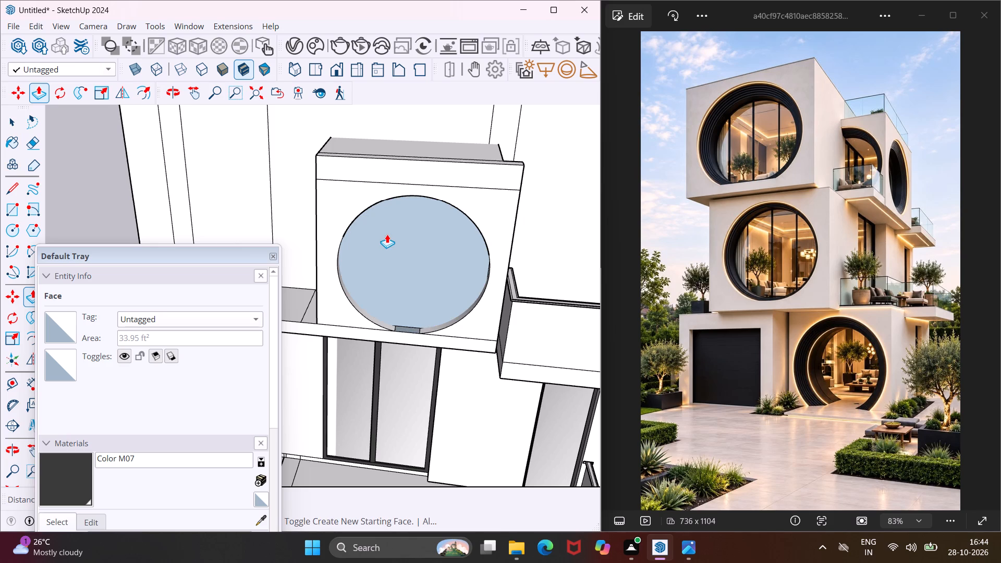
Push/pull the circular face inward through the balcony wall and delete the remaining face to open a round hole.
left_click(393, 245)
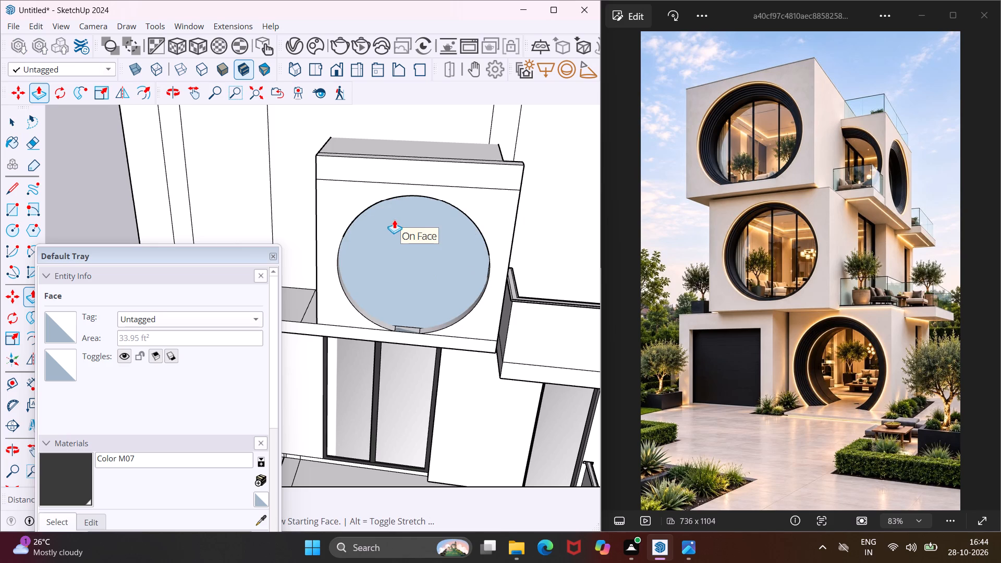
left_click(412, 243)
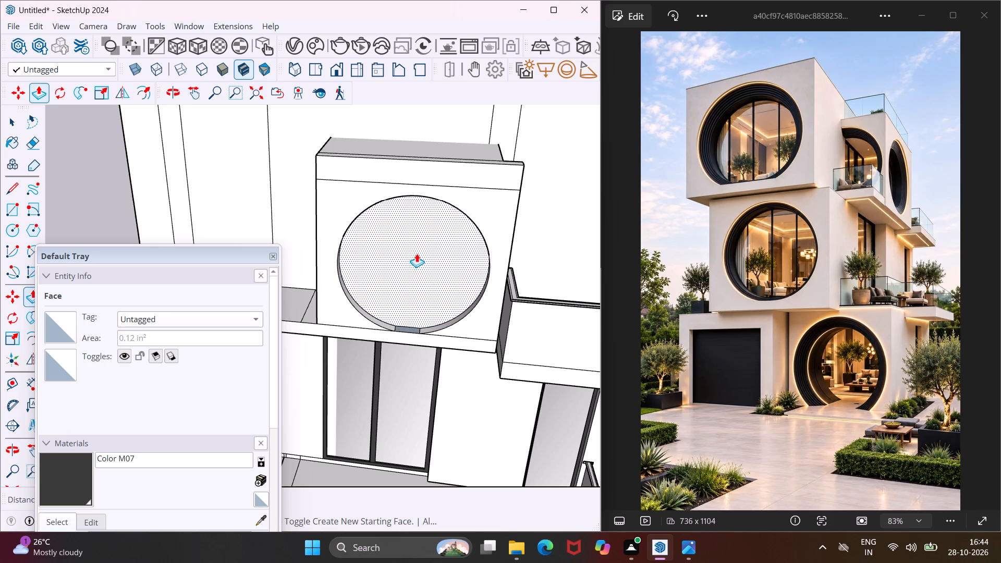
middle_click_drag(412, 255, 523, 279)
key("Escape")
key("space")
left_click(486, 263)
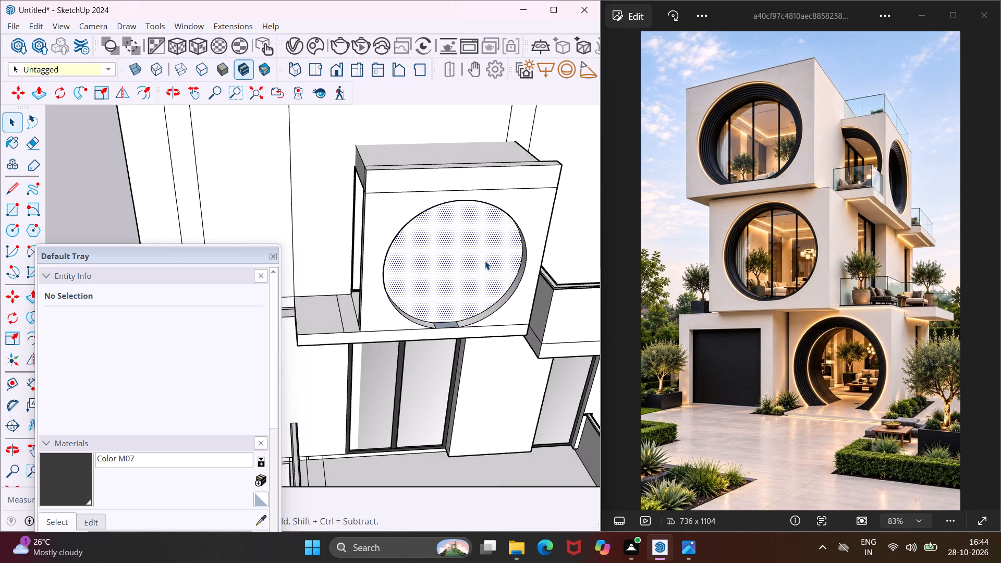
key("Delete")
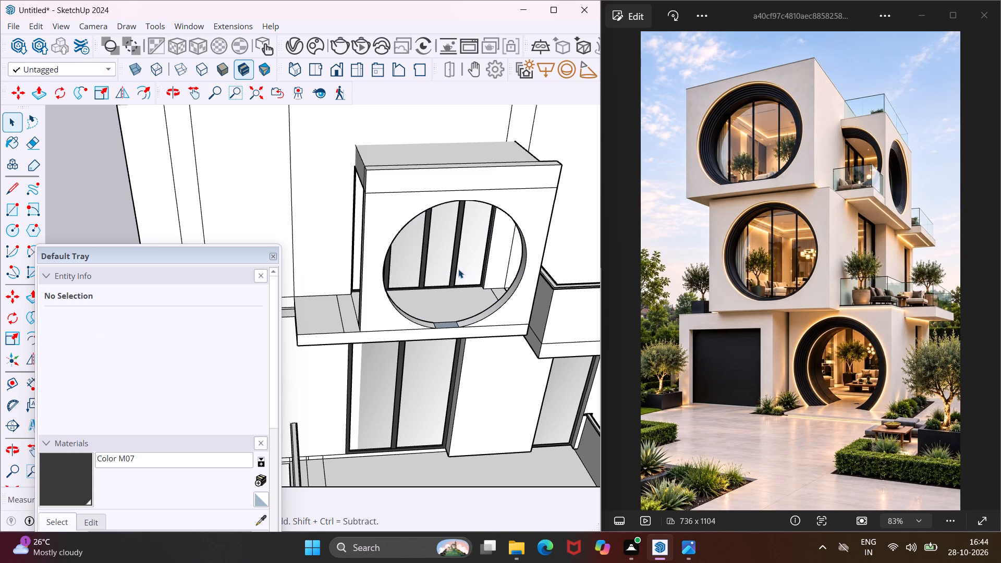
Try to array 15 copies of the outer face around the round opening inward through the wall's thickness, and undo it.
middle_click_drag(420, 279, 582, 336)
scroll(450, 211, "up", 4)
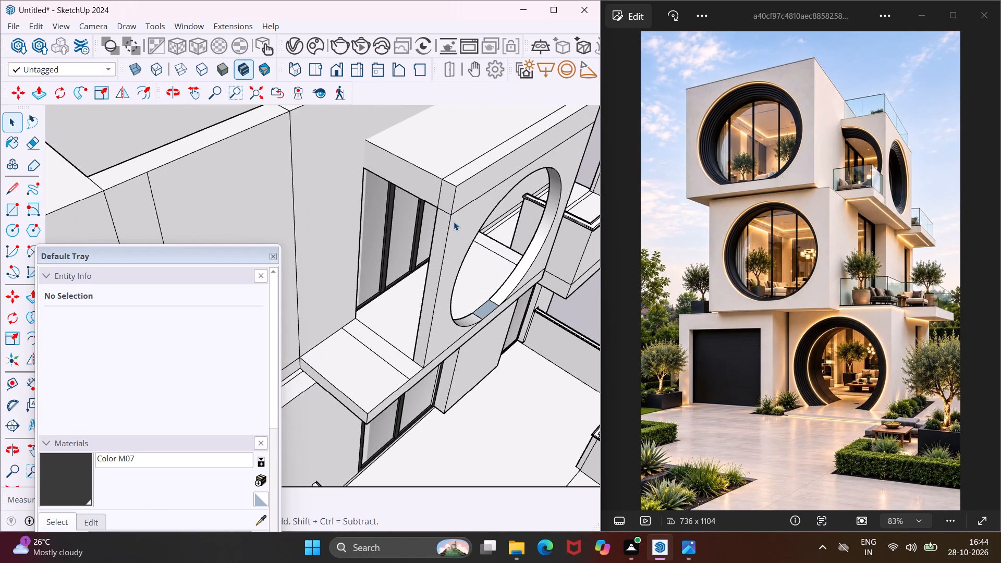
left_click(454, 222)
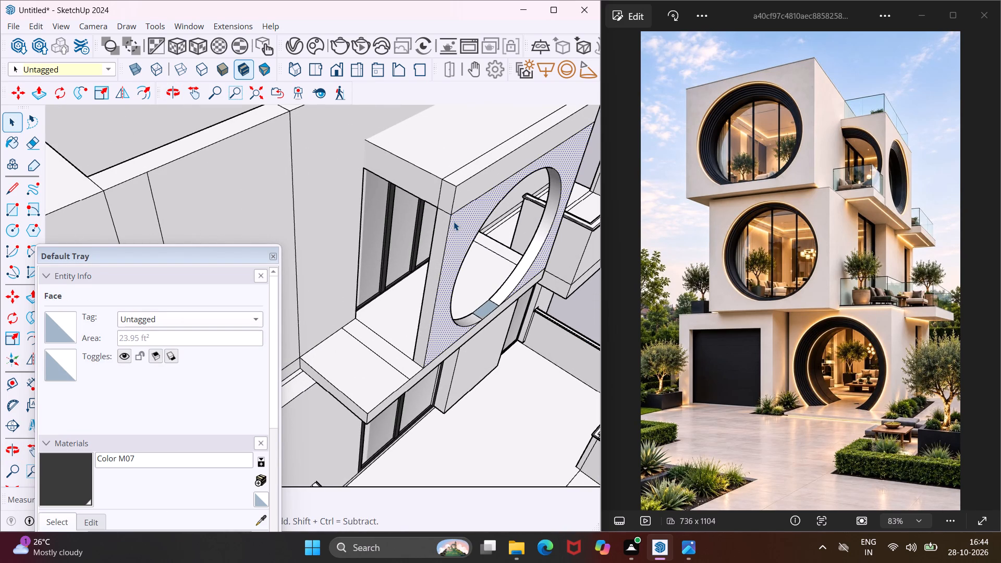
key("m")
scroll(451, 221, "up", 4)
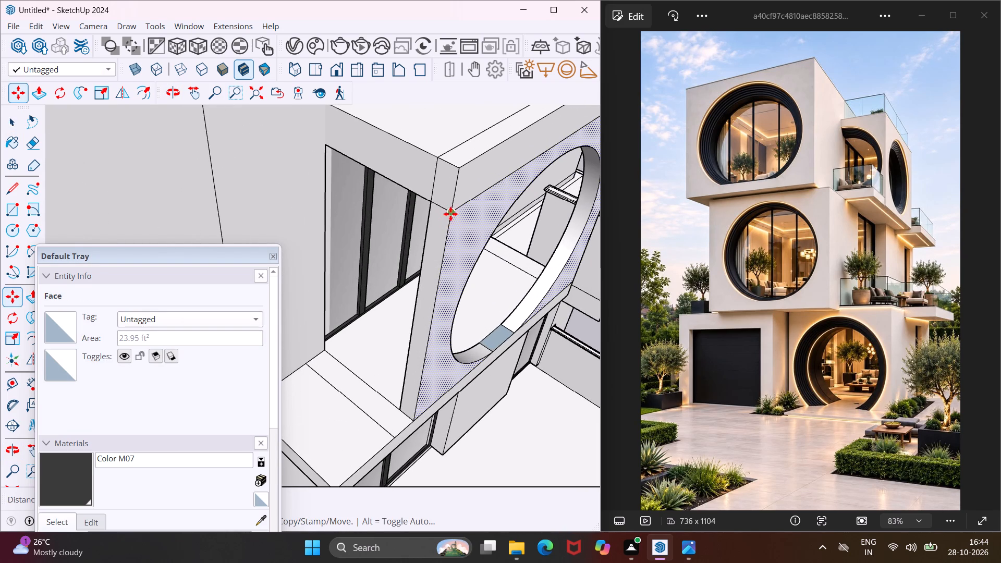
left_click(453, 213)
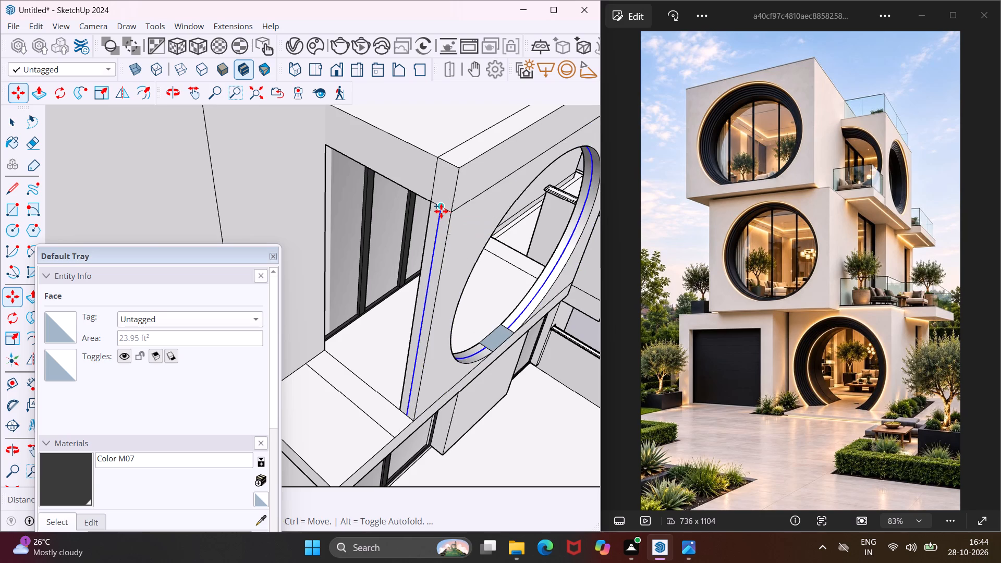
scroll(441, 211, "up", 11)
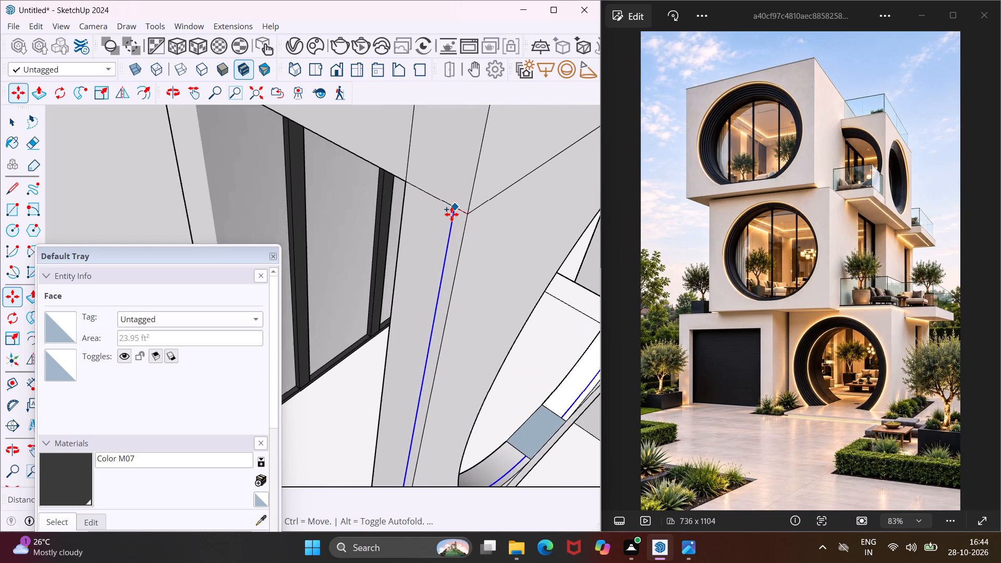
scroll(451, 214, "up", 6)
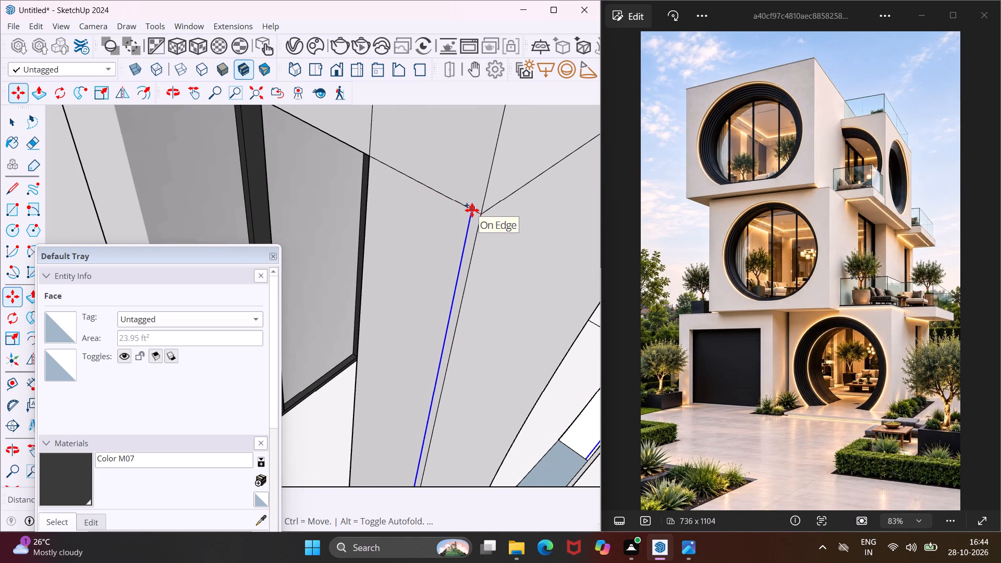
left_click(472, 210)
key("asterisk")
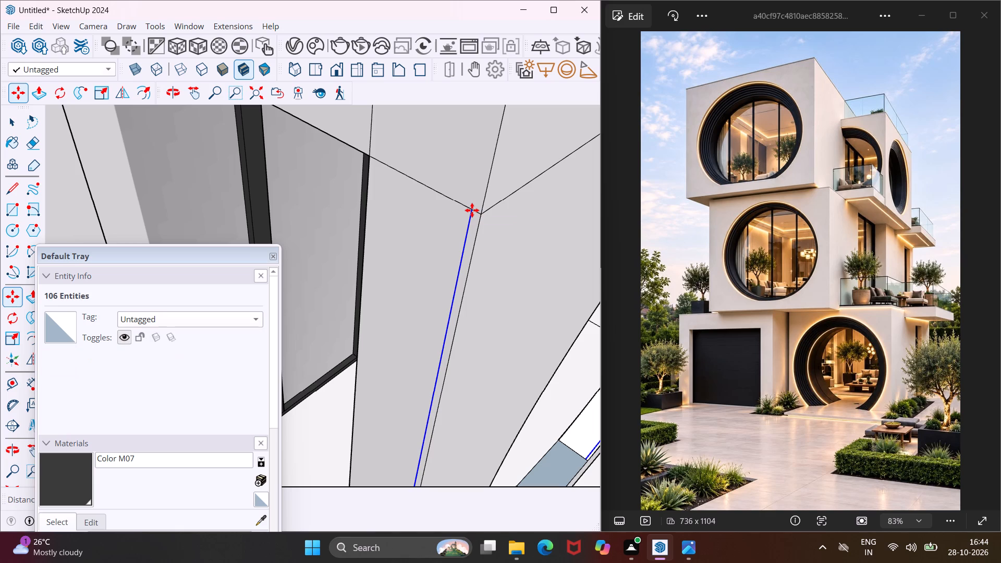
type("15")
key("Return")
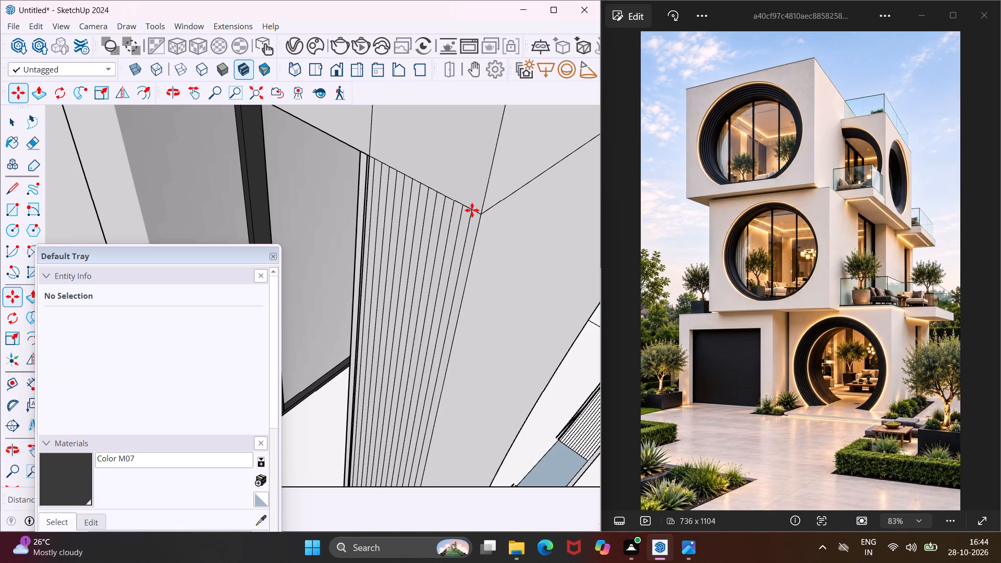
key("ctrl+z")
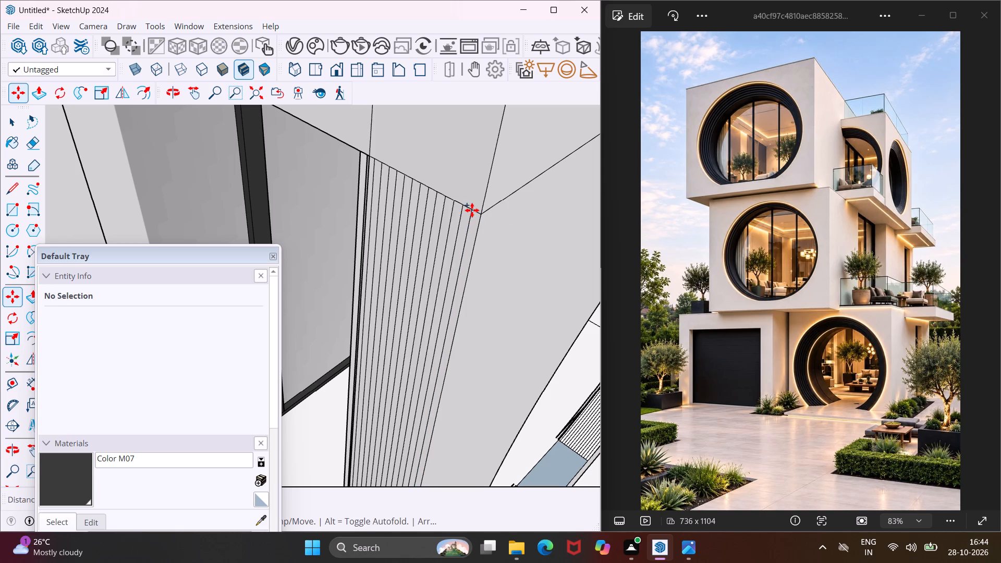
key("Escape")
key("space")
Array 10 closely spaced copies of the outer face around the round opening inward through the wall's thickness.
left_click(487, 244)
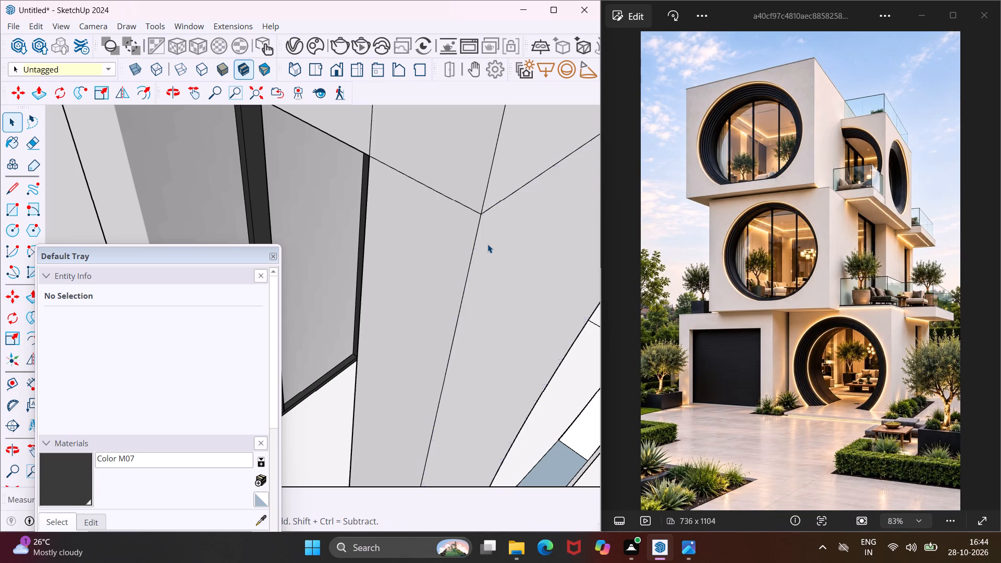
key("m")
scroll(478, 207, "up", 2)
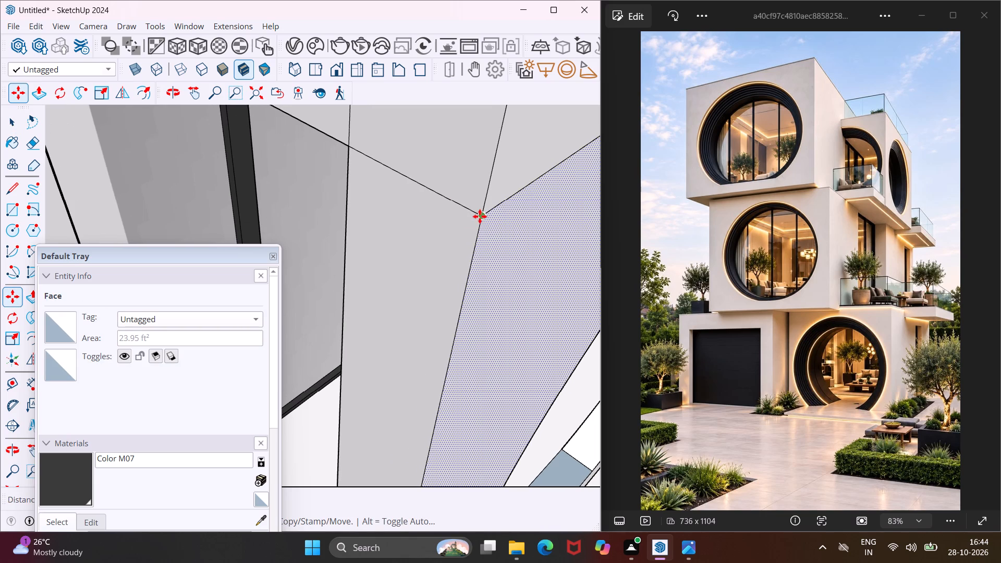
left_click(480, 216)
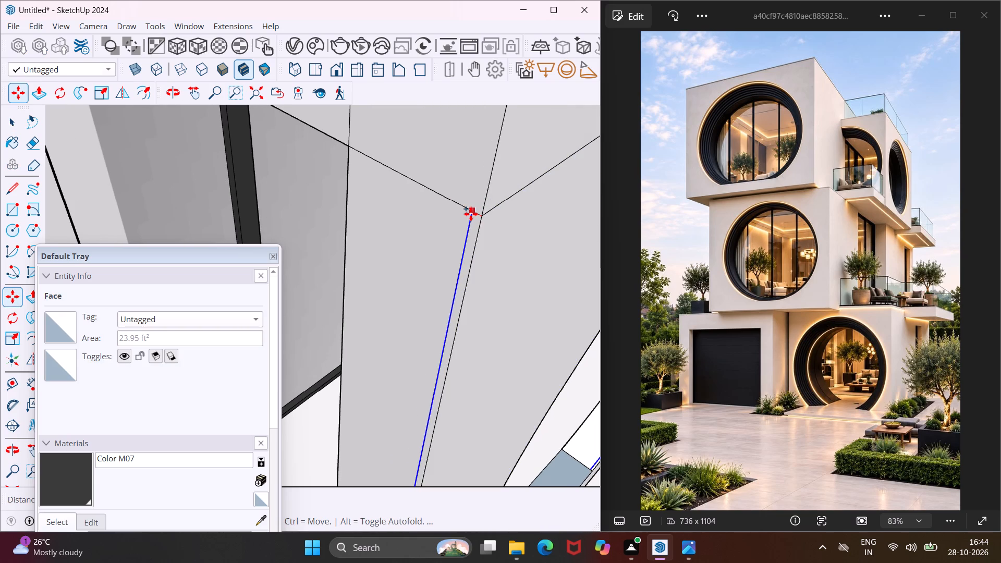
left_click(471, 214)
type("*10")
key("Return")
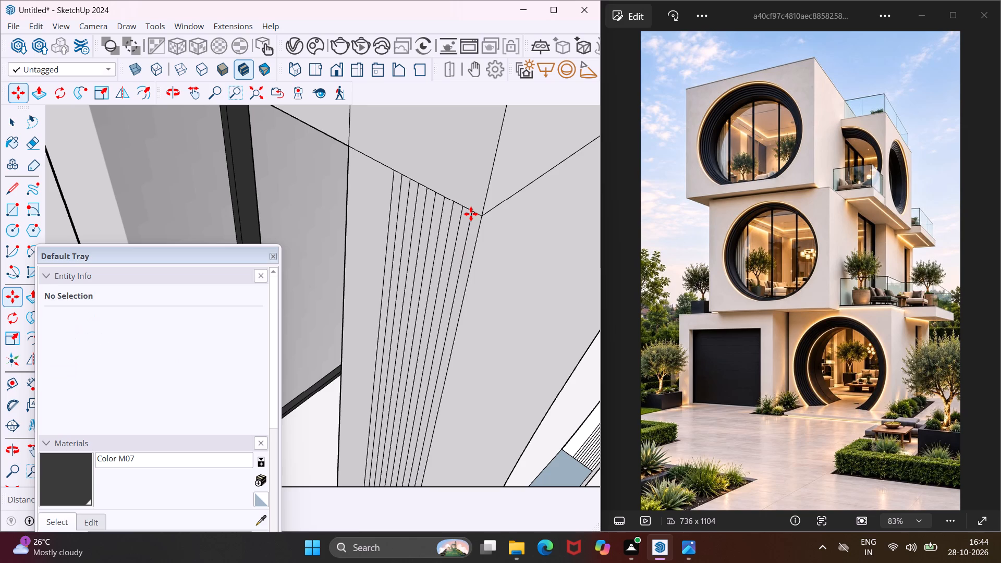
scroll(459, 211, "up", 1)
scroll(458, 210, "down", 16)
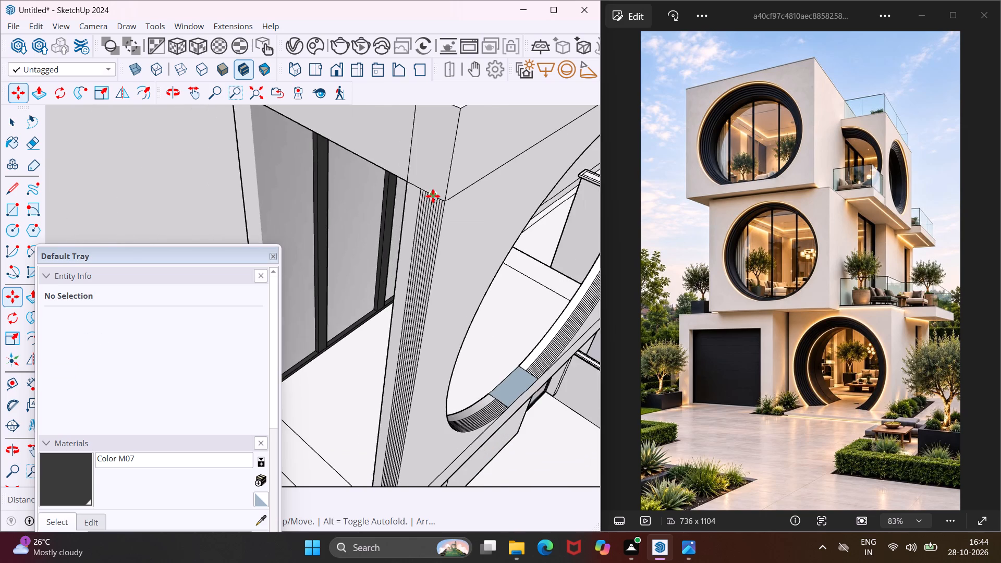
scroll(433, 196, "down", 4)
key("Escape")
key("space")
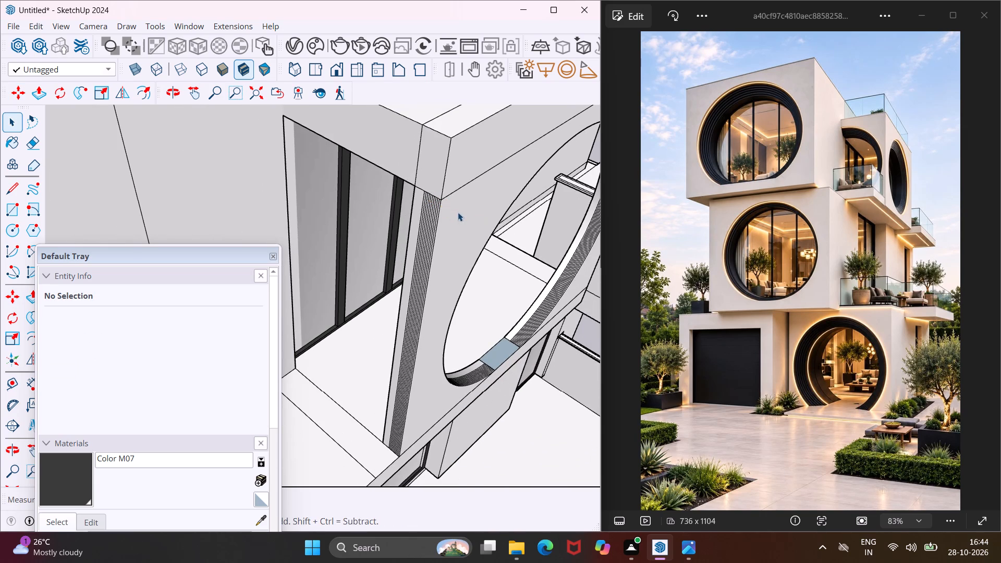
Examine the arrayed lines along the balcony wall's end and inside the round opening.
middle_click_drag(455, 212, 370, 192)
scroll(413, 210, "up", 1)
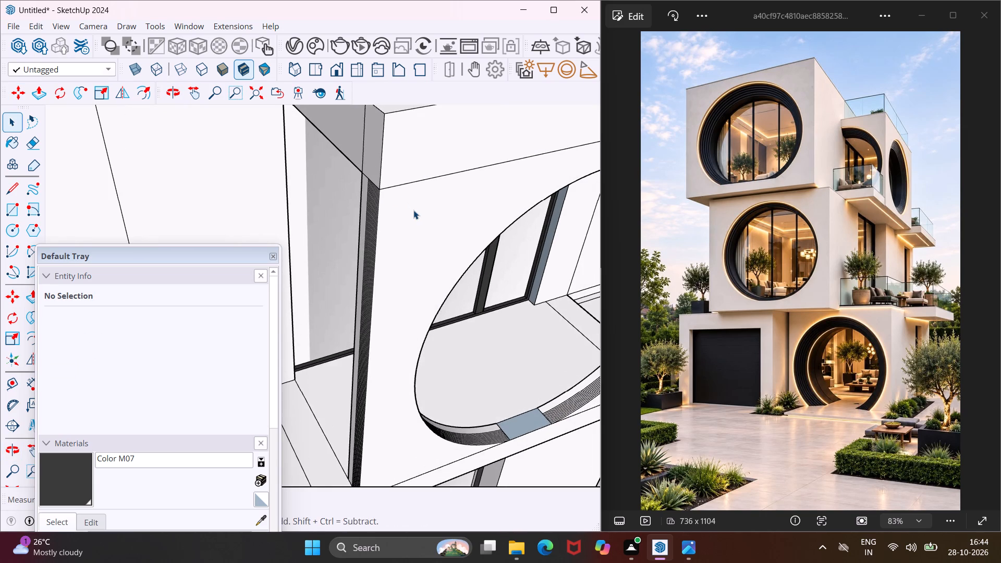
scroll(349, 180, "up", 4)
middle_click_drag(358, 181, 471, 192)
scroll(535, 158, "up", 2)
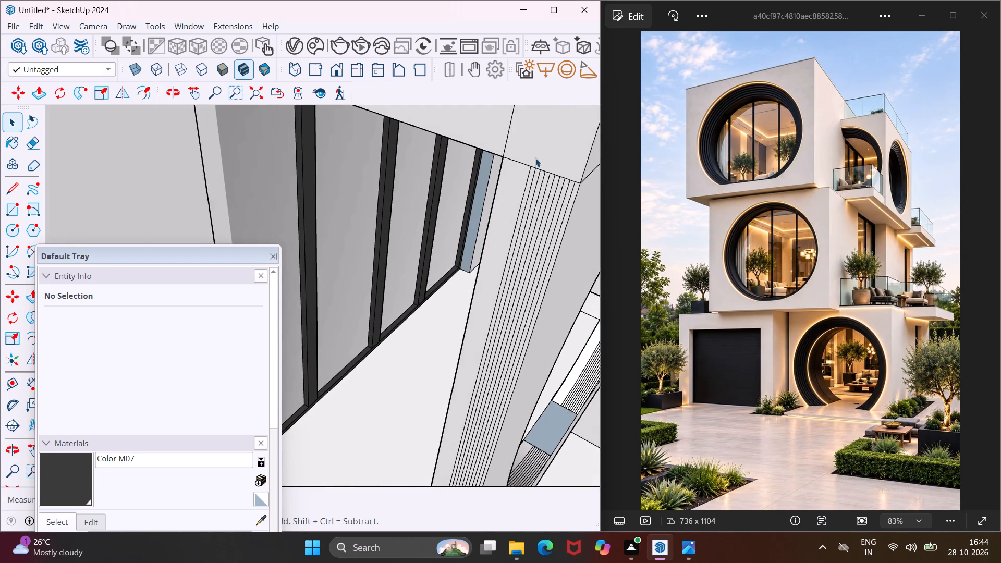
scroll(535, 158, "up", 8)
scroll(449, 176, "down", 6)
scroll(407, 182, "down", 5)
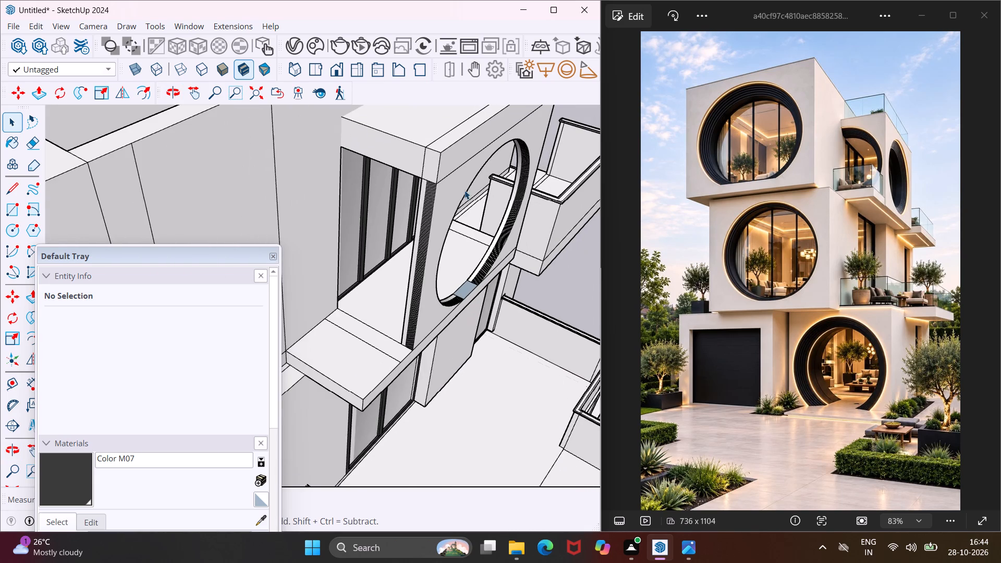
Offset the outer face's boundary inward to form a narrow ring around the round opening.
left_click(467, 185)
middle_click_drag(467, 185, 424, 165)
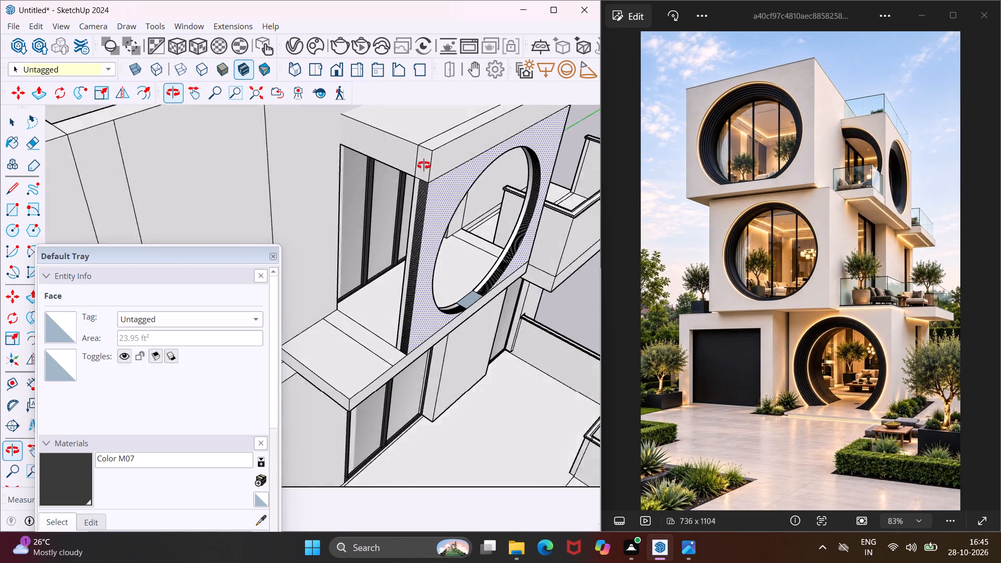
middle_click_drag(424, 165, 385, 138)
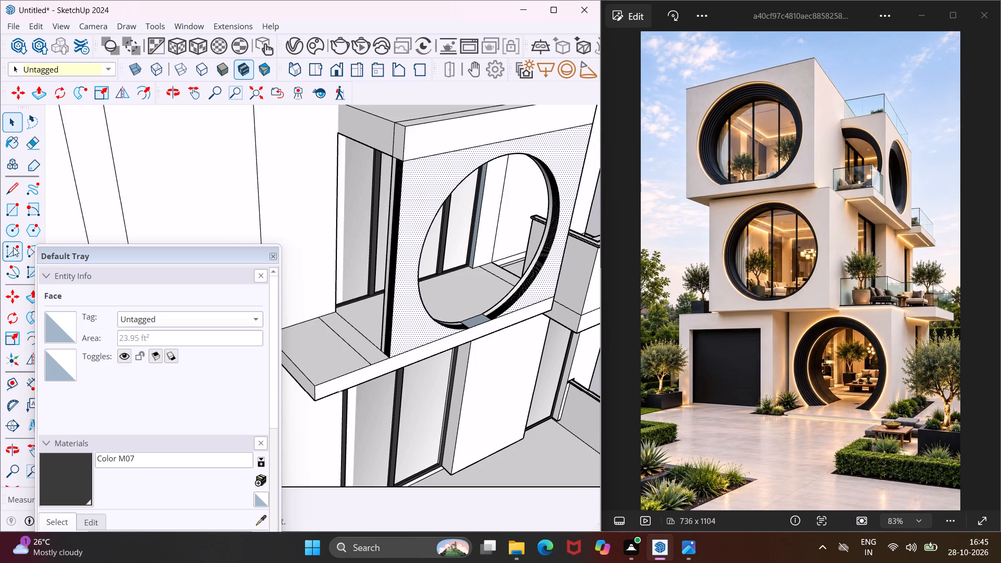
left_click(27, 344)
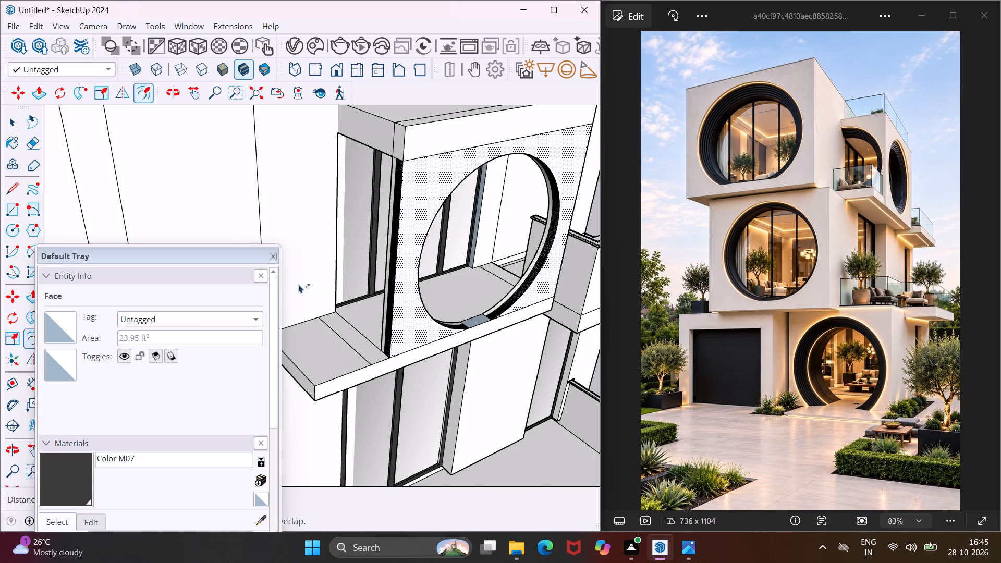
scroll(439, 243, "up", 6)
left_click(414, 220)
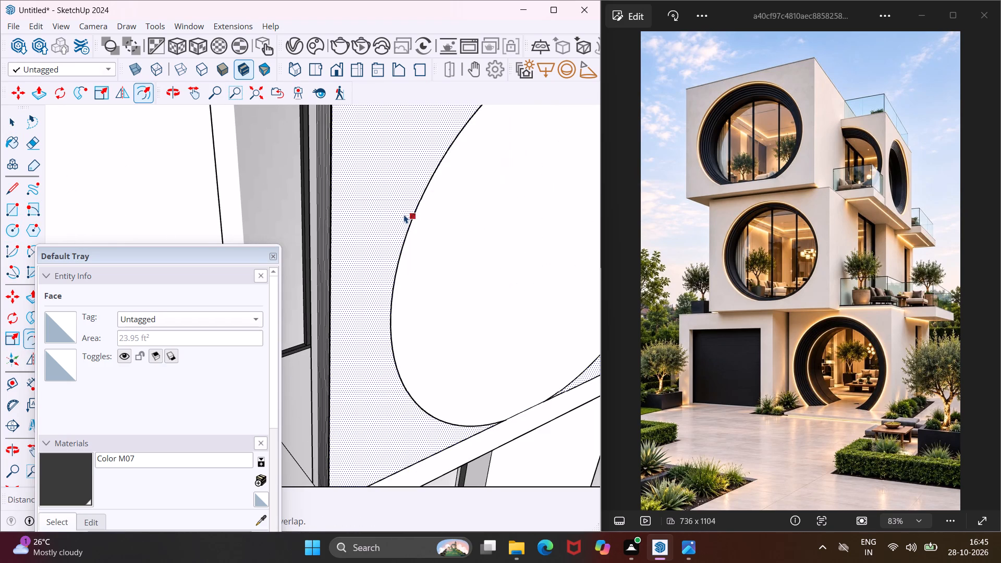
key("ctrl+z")
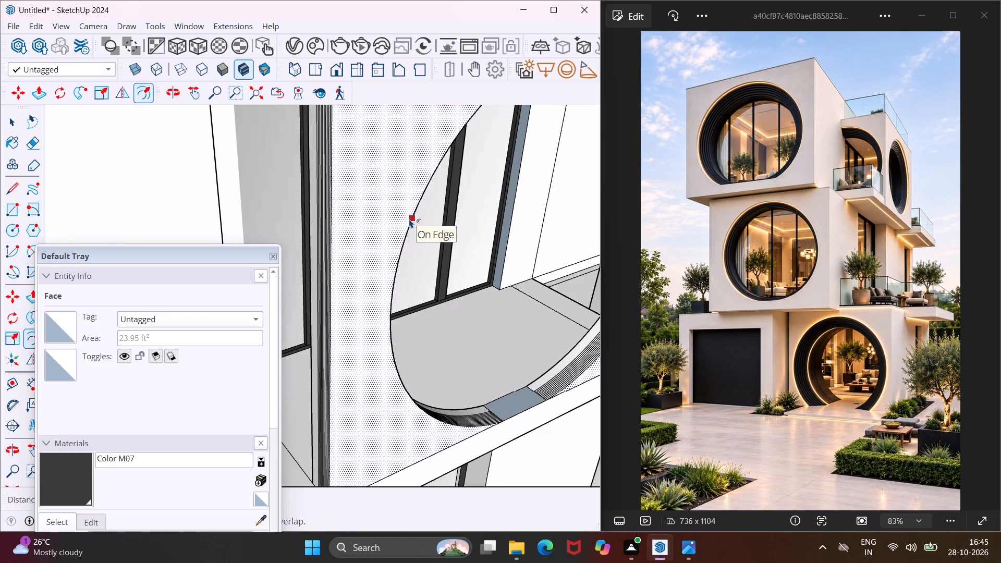
left_click(409, 219)
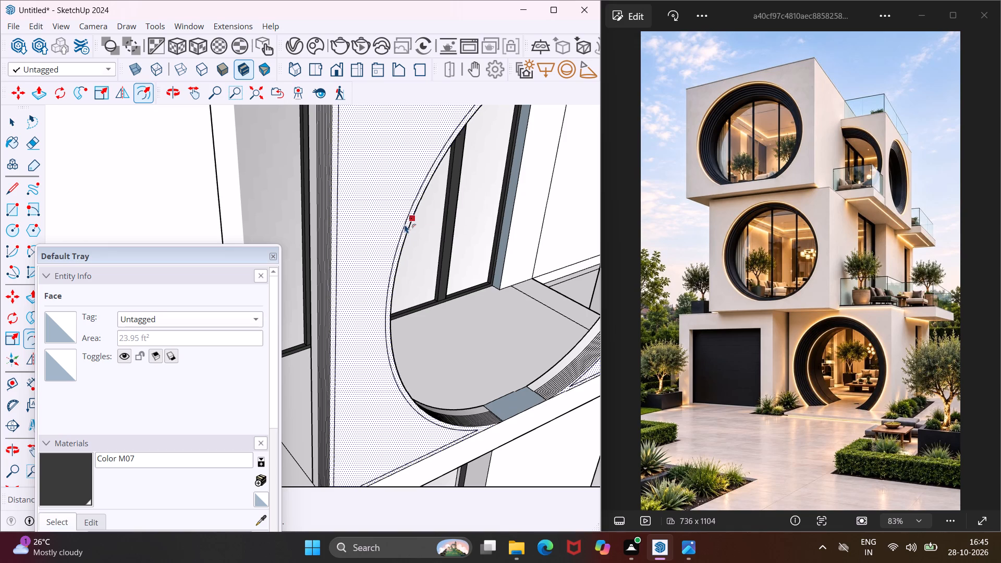
scroll(401, 222, "up", 3)
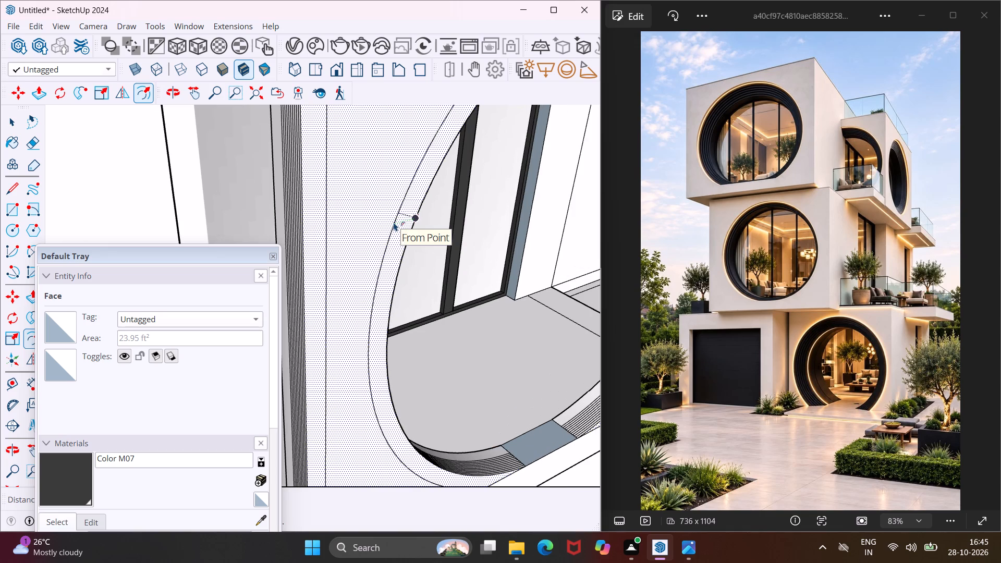
left_click(397, 224)
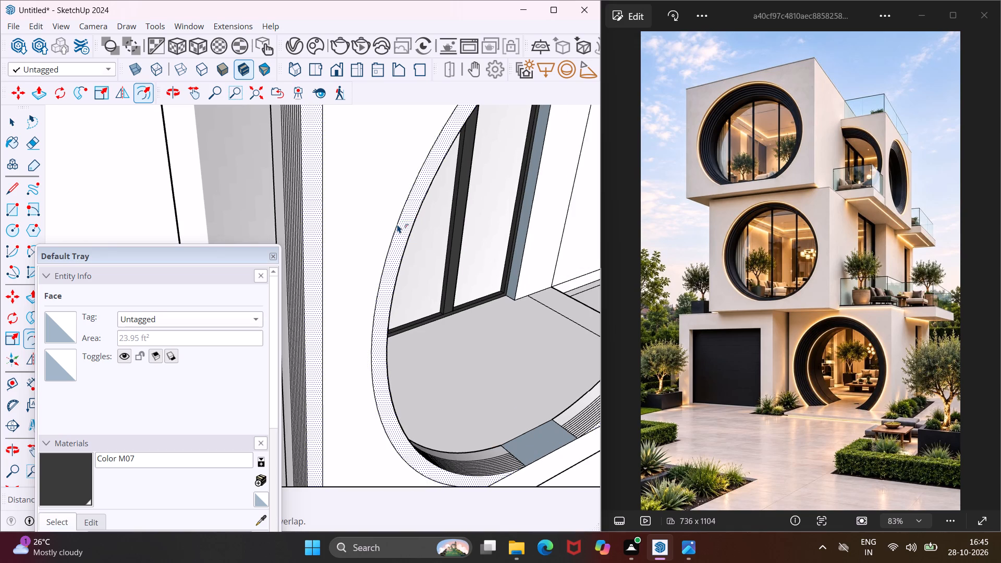
key("Escape")
key("space")
Draw a line from the offset arc's lower end nearest the striped wall end to the wall face's bottom edge.
scroll(369, 194, "down", 9)
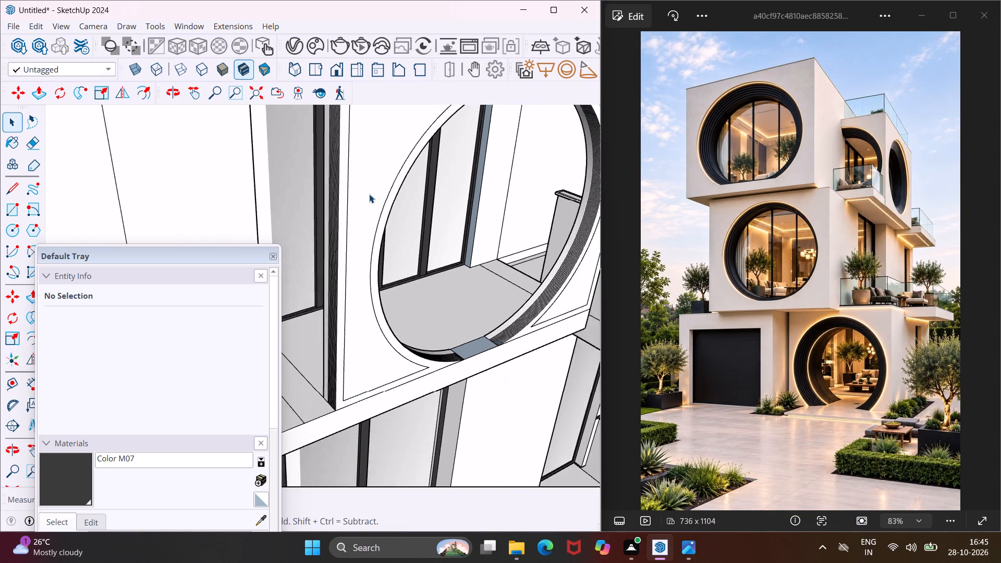
scroll(369, 194, "down", 6)
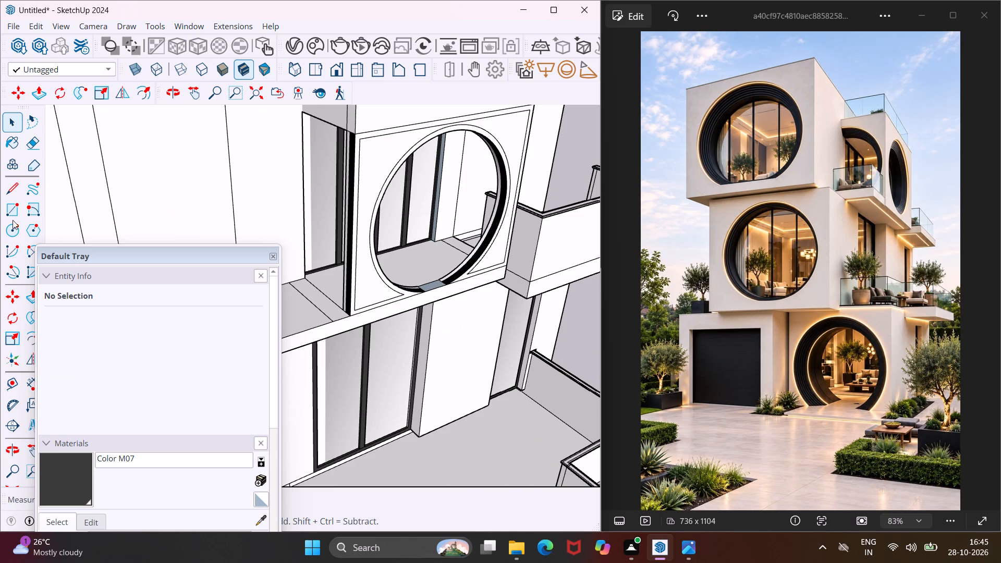
left_click(10, 190)
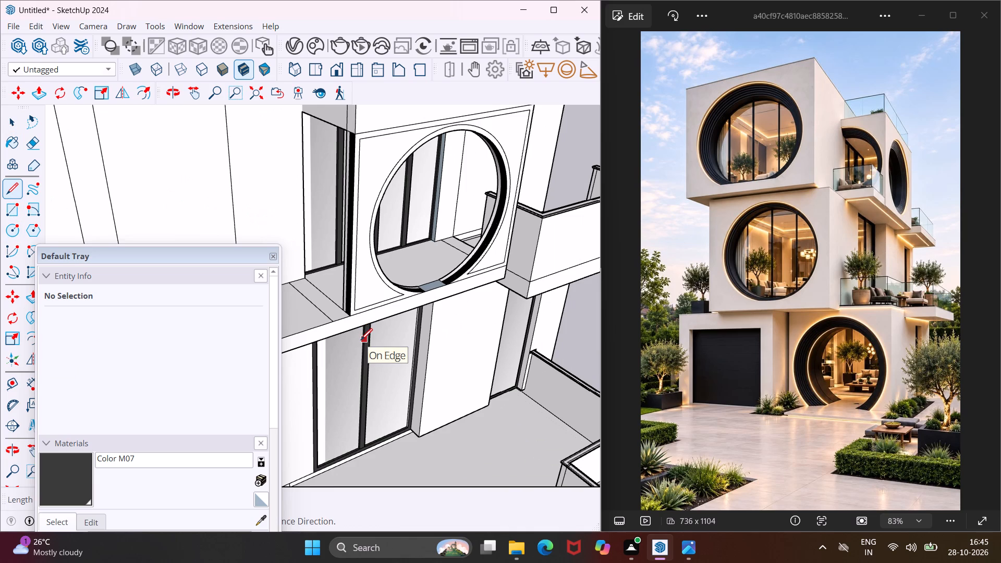
scroll(361, 340, "up", 5)
scroll(433, 257, "up", 8)
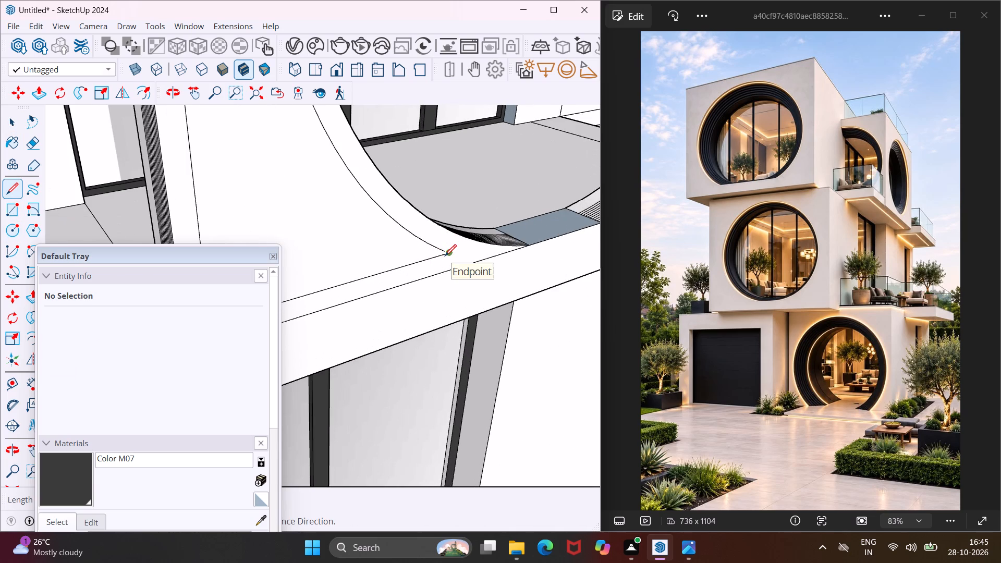
left_click(449, 253)
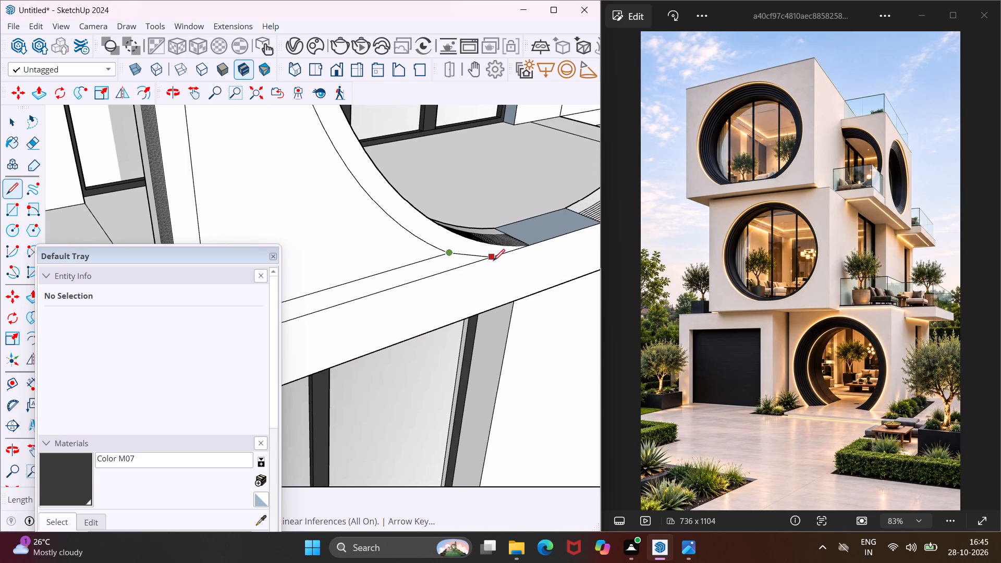
left_click(479, 264)
Draw a matching line from the offset arc's other lower end to the wall face's bottom edge.
scroll(387, 249, "down", 2)
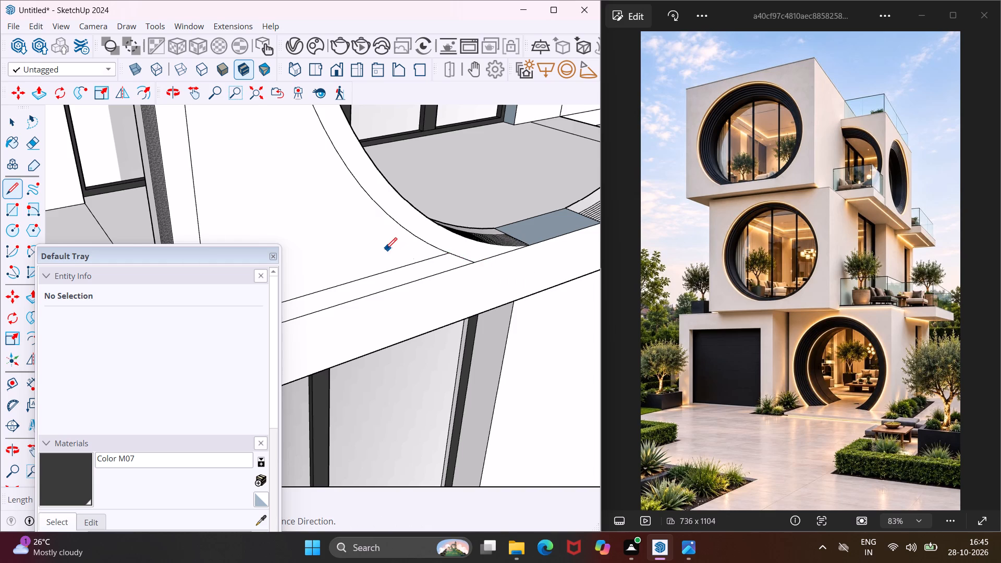
scroll(385, 249, "down", 6)
scroll(552, 216, "up", 6)
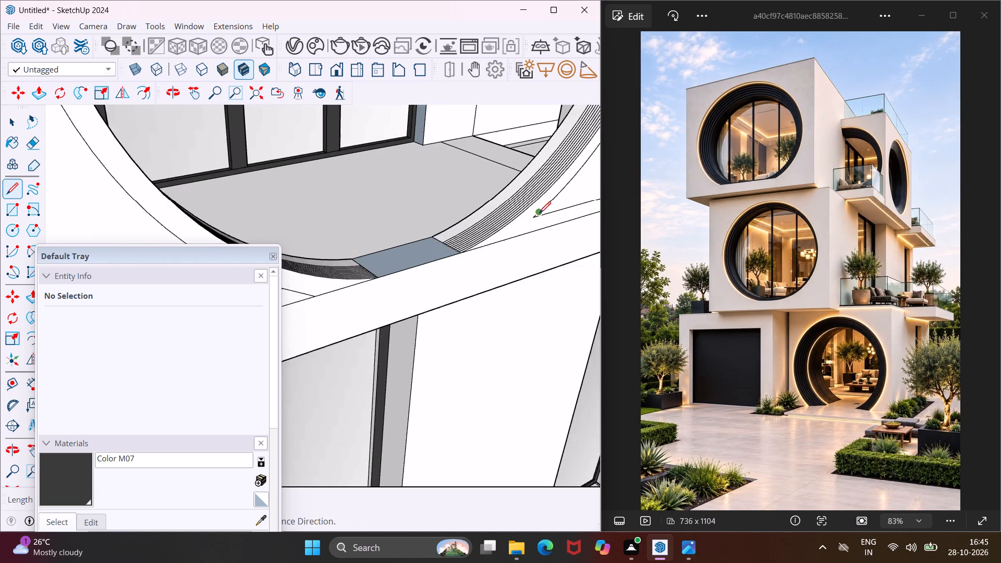
scroll(539, 213, "up", 4)
left_click(531, 221)
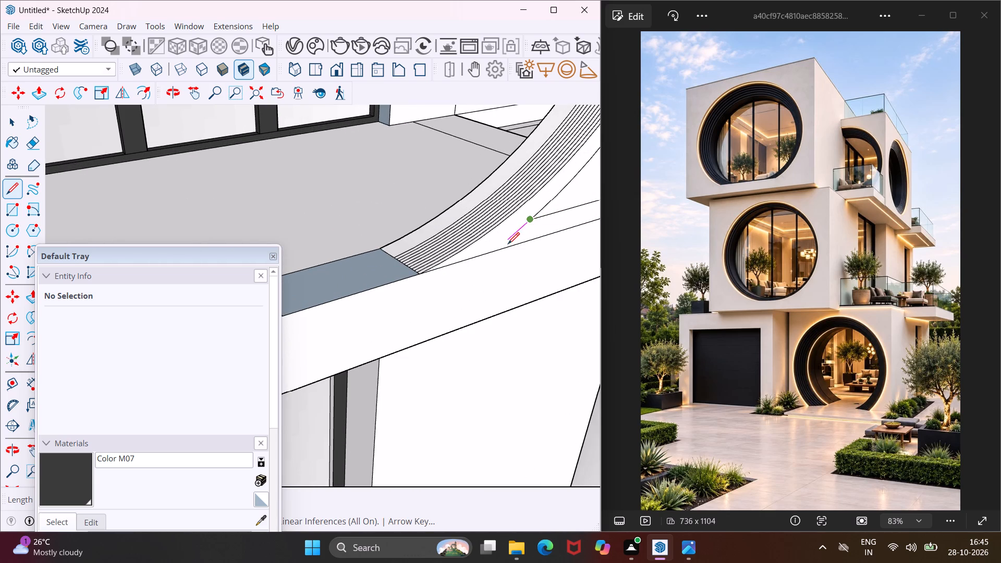
left_click(494, 252)
key("Escape")
key("space")
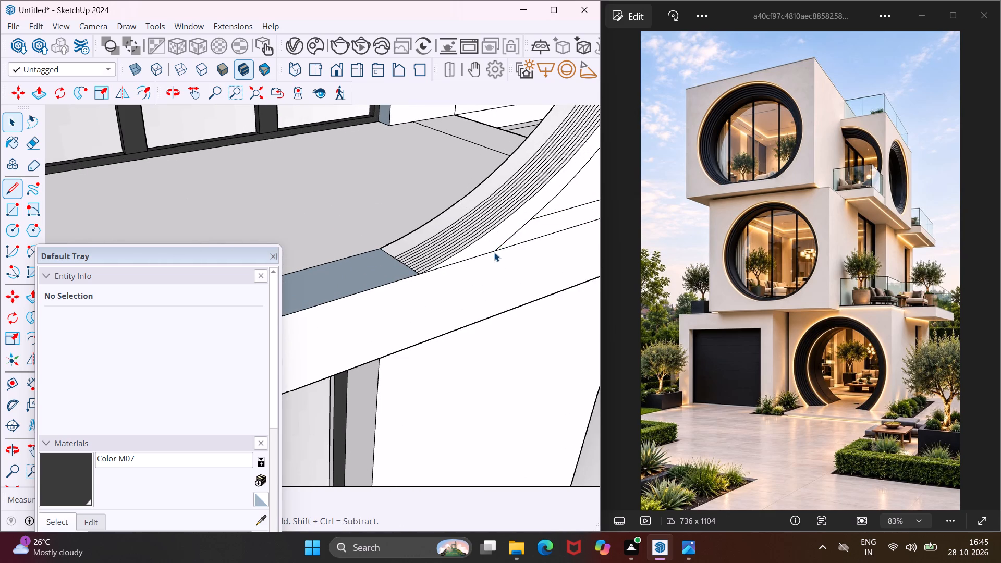
Erase the offset's straight bottom and vertical edges on the far side of the round opening.
scroll(491, 243, "down", 11)
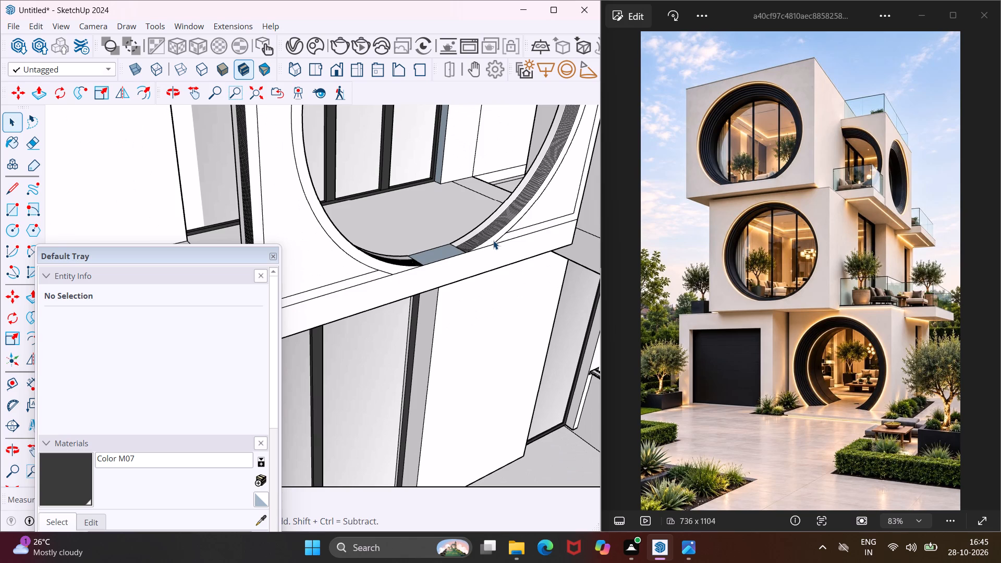
key("e")
scroll(536, 226, "up", 3)
left_click(537, 225)
scroll(535, 222, "down", 2)
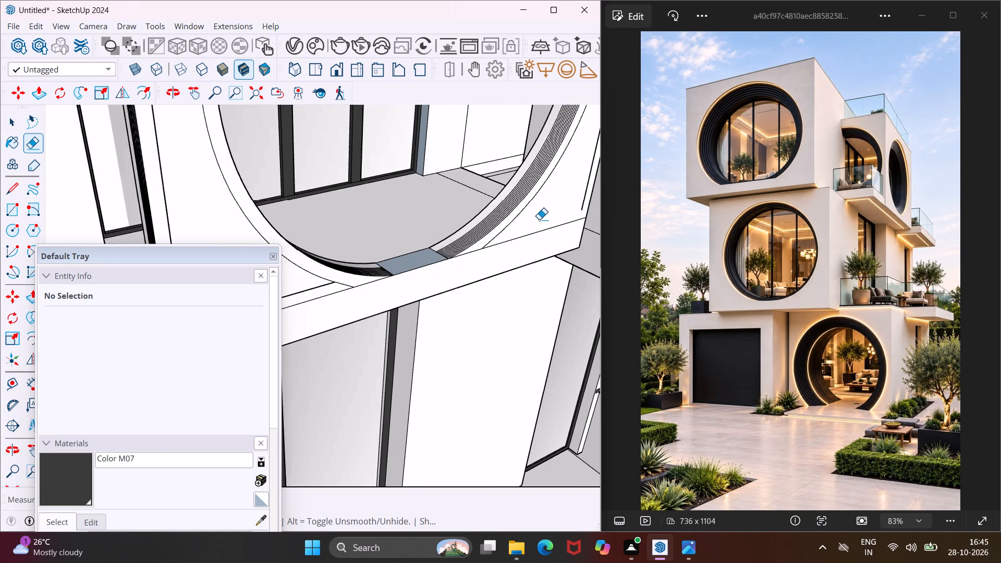
left_click(580, 202)
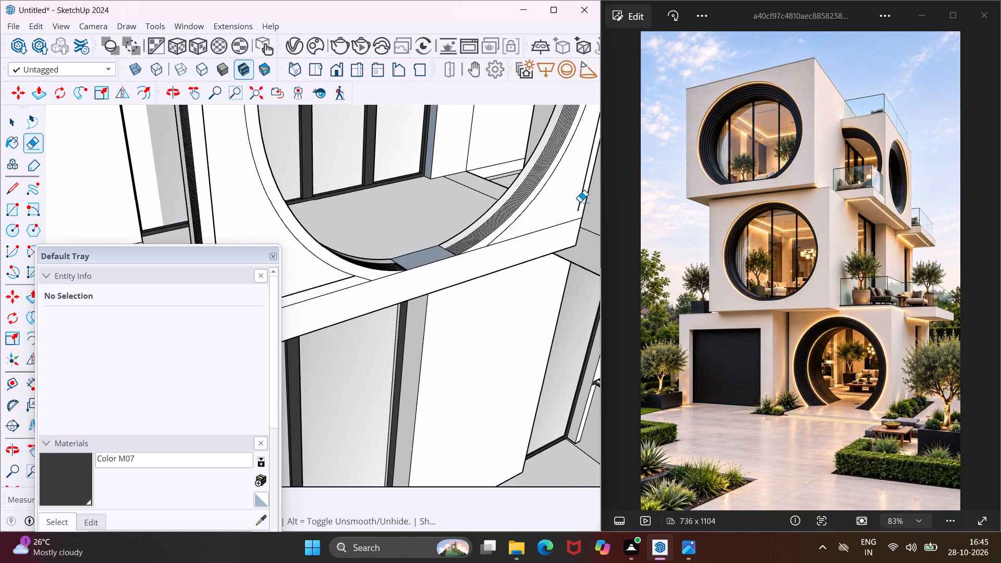
scroll(567, 202, "down", 6)
Erase the offset's remaining straight edges beside the striped wall end and above the opening, keeping only the circular ring.
scroll(402, 194, "up", 3)
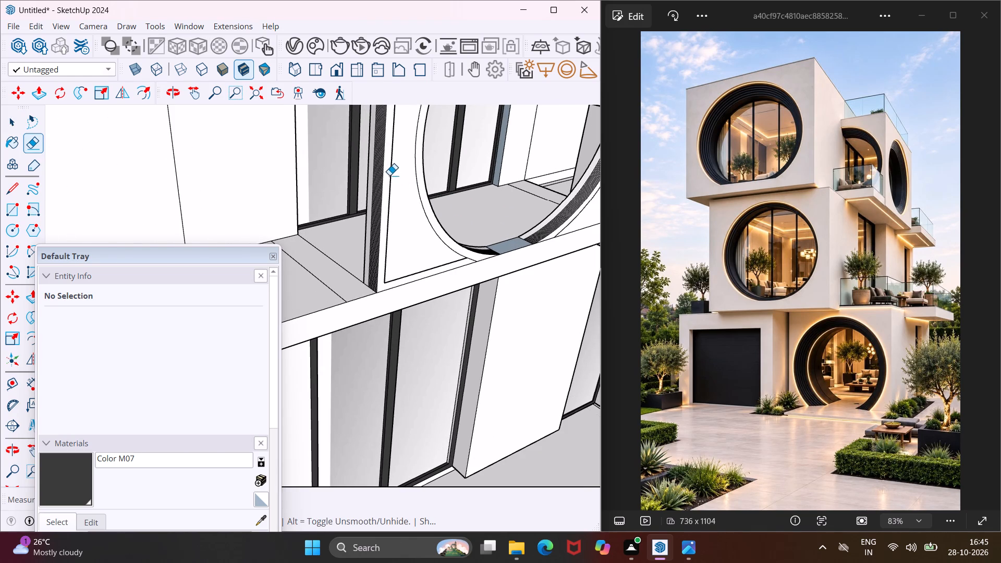
left_click(389, 173)
middle_click_drag(404, 187, 361, 201)
scroll(376, 205, "up", 3)
left_click(382, 199)
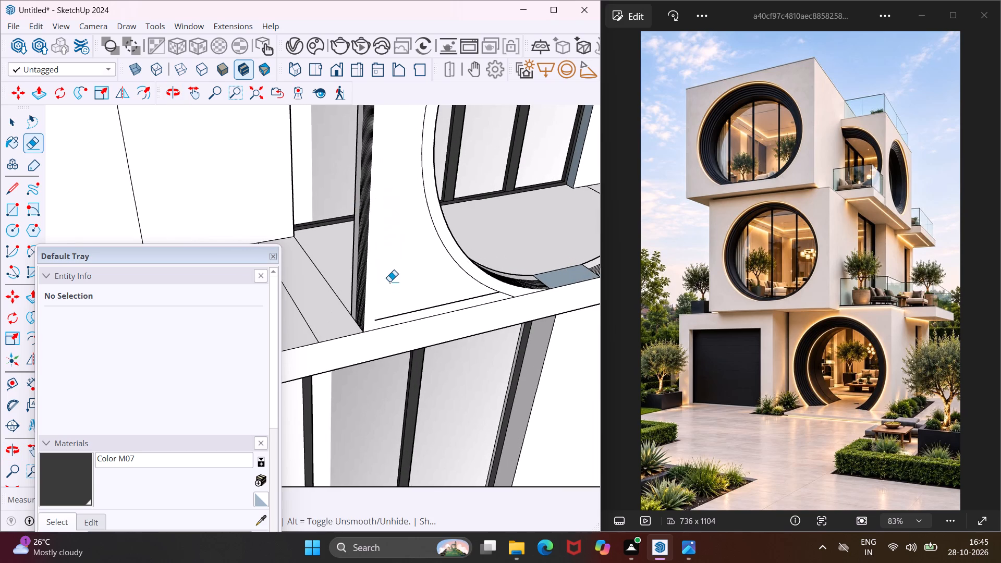
left_click(389, 315)
left_click(393, 316)
scroll(398, 292, "down", 5)
middle_click_drag(405, 274, 396, 333)
scroll(390, 314, "down", 3)
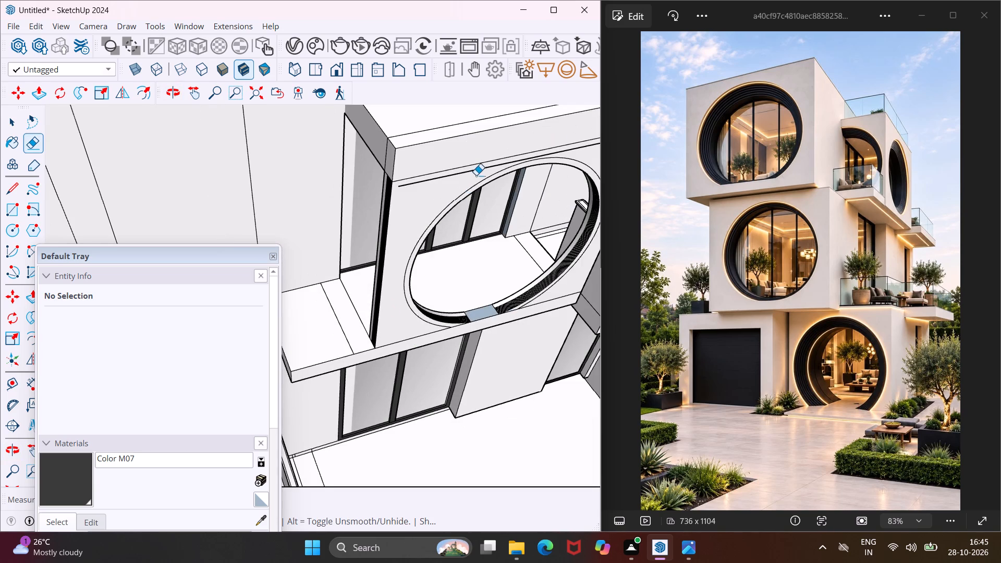
scroll(476, 174, "up", 3)
left_click(474, 168)
scroll(442, 186, "down", 5)
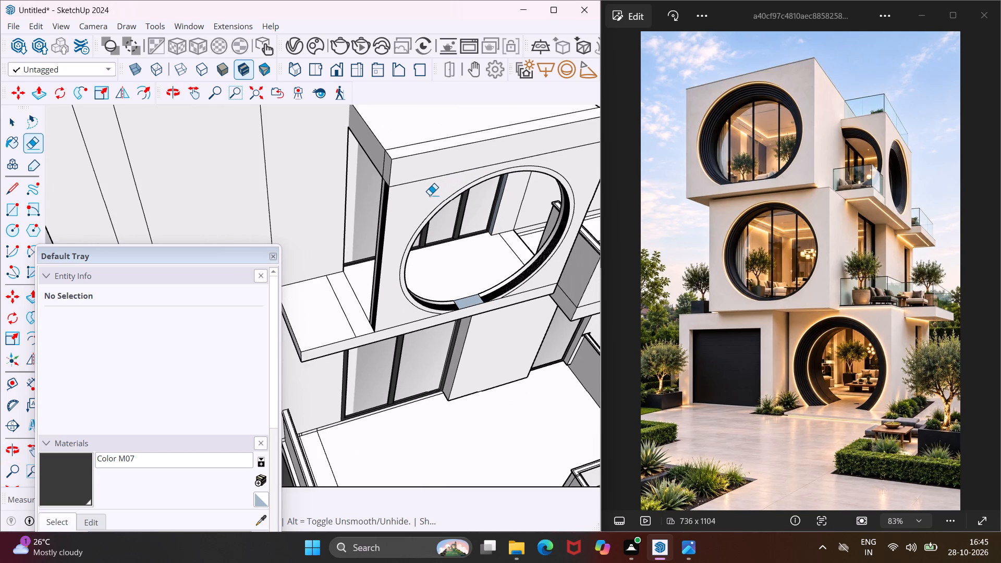
Push/Pull the narrow floor strip beside the striped wall end up to roof level, closing that side of the upper balcony.
key("Escape")
key("space")
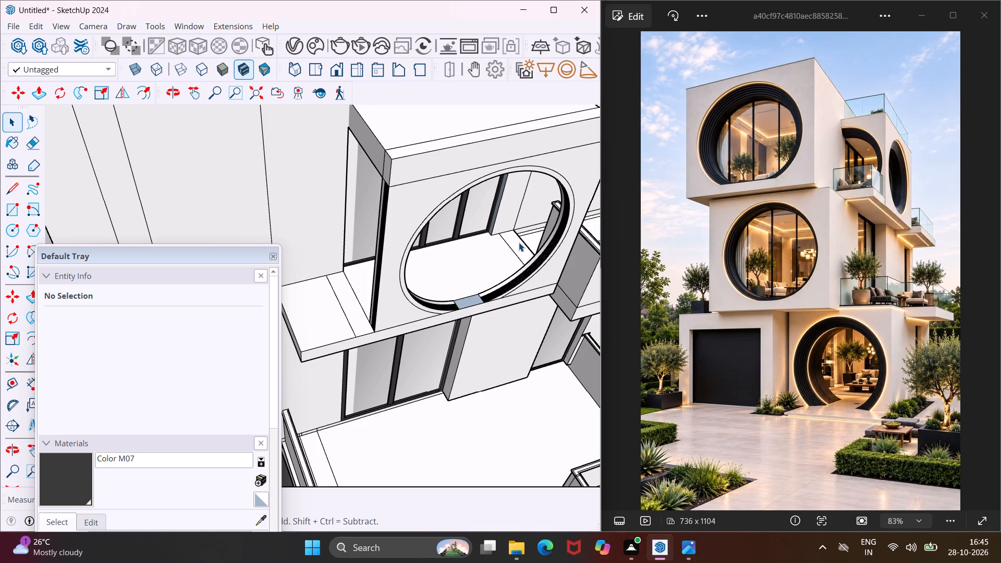
scroll(349, 304, "up", 3)
left_click(349, 304)
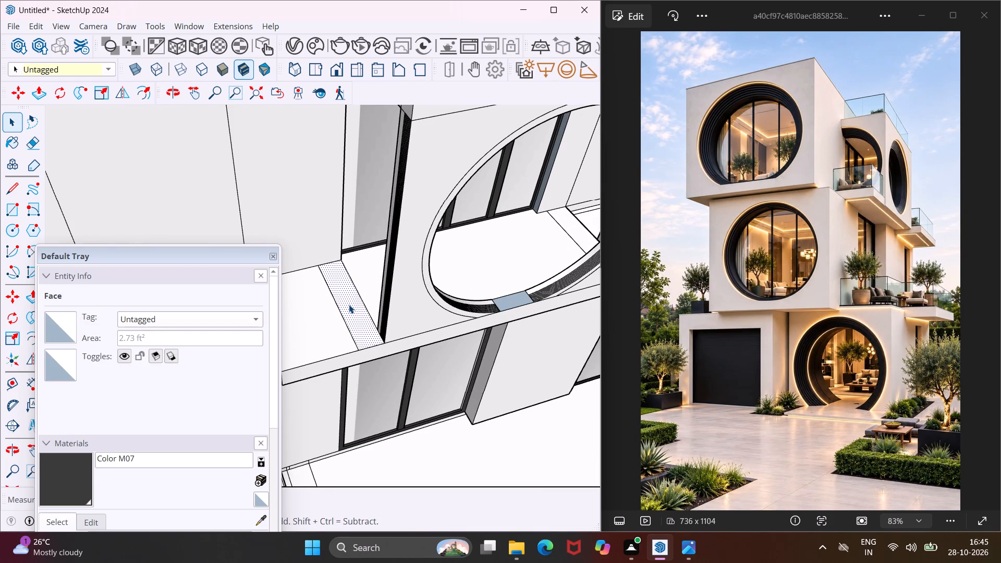
key("p")
left_click(349, 304)
scroll(361, 259, "down", 10)
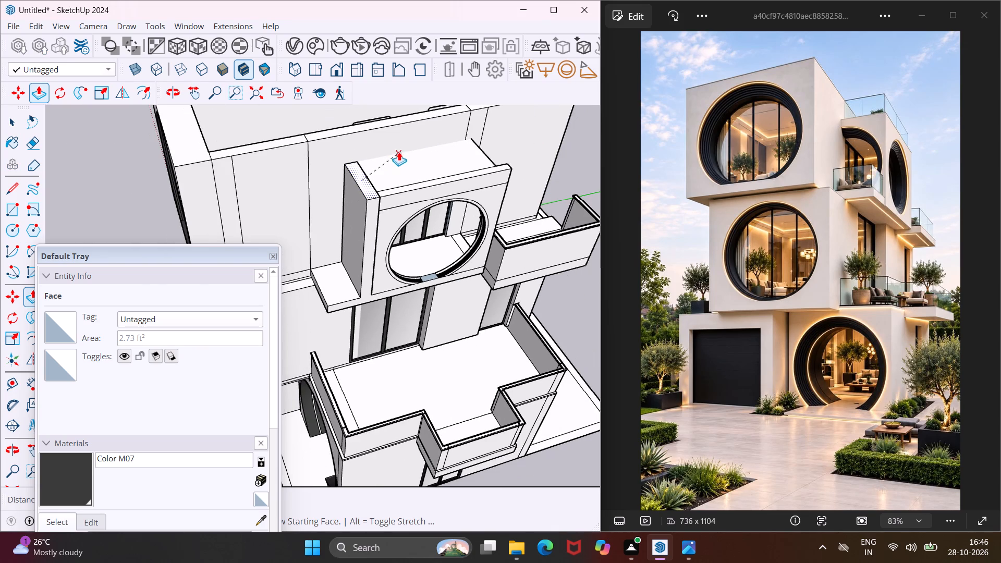
left_click(395, 188)
Push/Pull the matching floor strip at the round-opening wall's other end up to roof level, closing the balcony's opposite side.
middle_click_drag(471, 178, 309, 164)
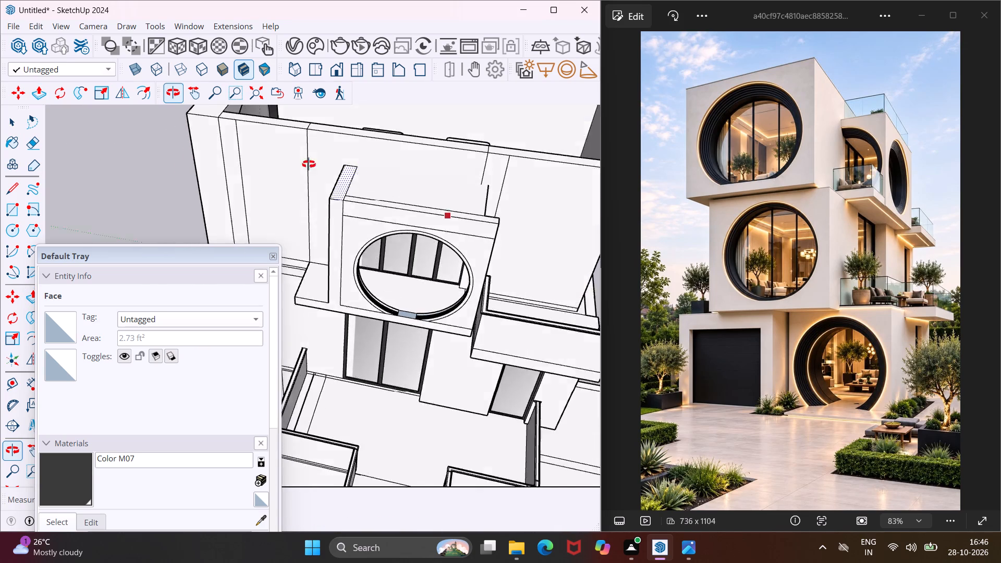
middle_click_drag(309, 164, 286, 164)
scroll(452, 261, "up", 3)
middle_click_drag(478, 283, 349, 260)
scroll(371, 285, "up", 4)
middle_click_drag(391, 305, 465, 360)
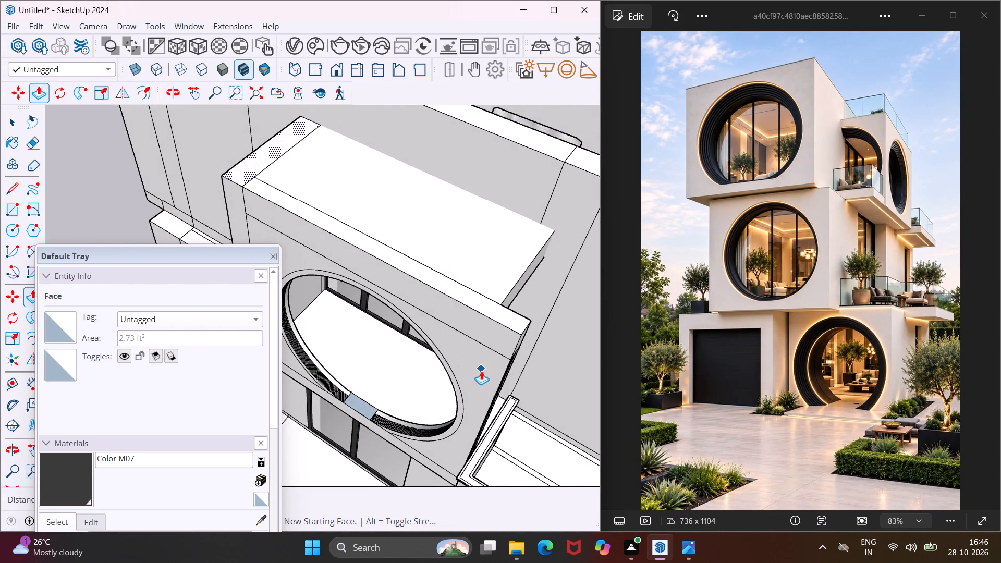
key("Escape")
scroll(501, 397, "up", 11)
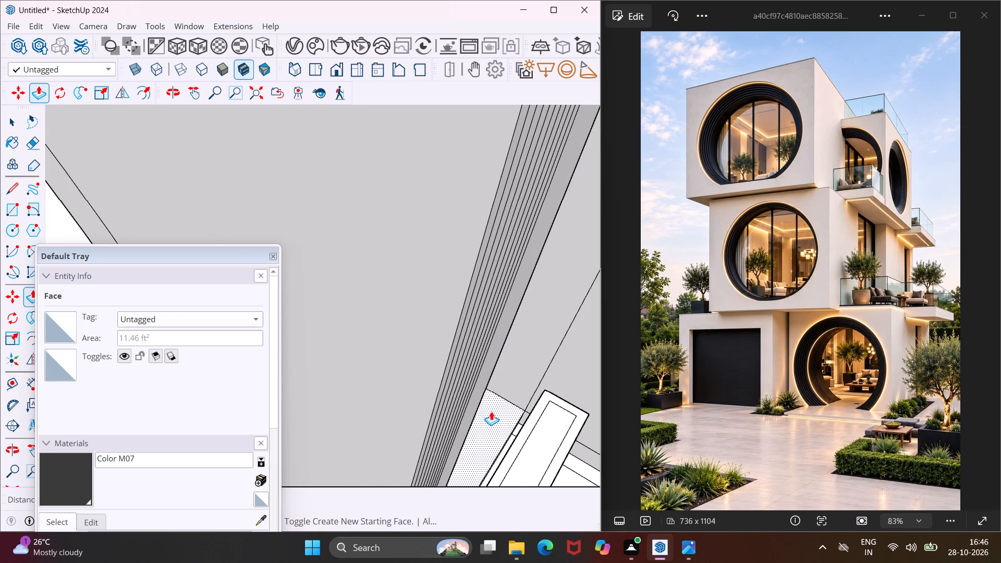
left_click(491, 411)
scroll(475, 352, "down", 20)
scroll(475, 352, "down", 5)
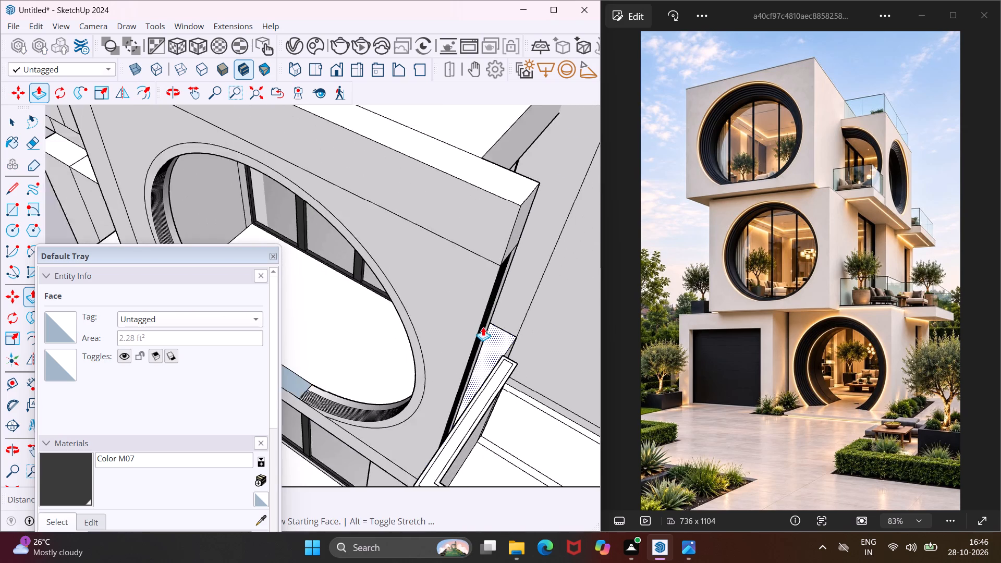
left_click(476, 189)
key("Escape")
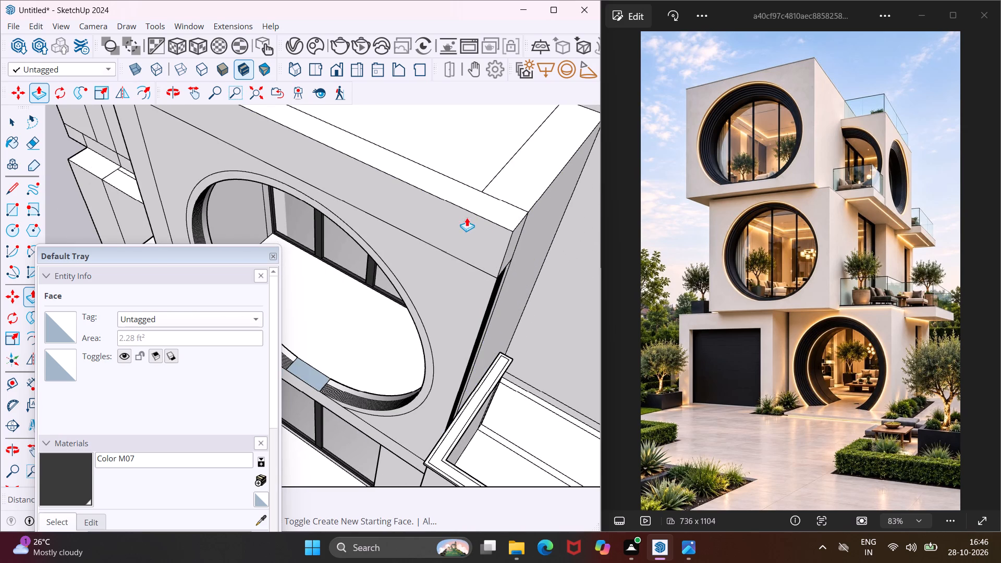
Draw a half-circle arc, radius about 3' 2 5/16", on the first new side wall, upward from the lower corner along the facade-side edge.
key("space")
middle_click_drag(432, 248, 587, 207)
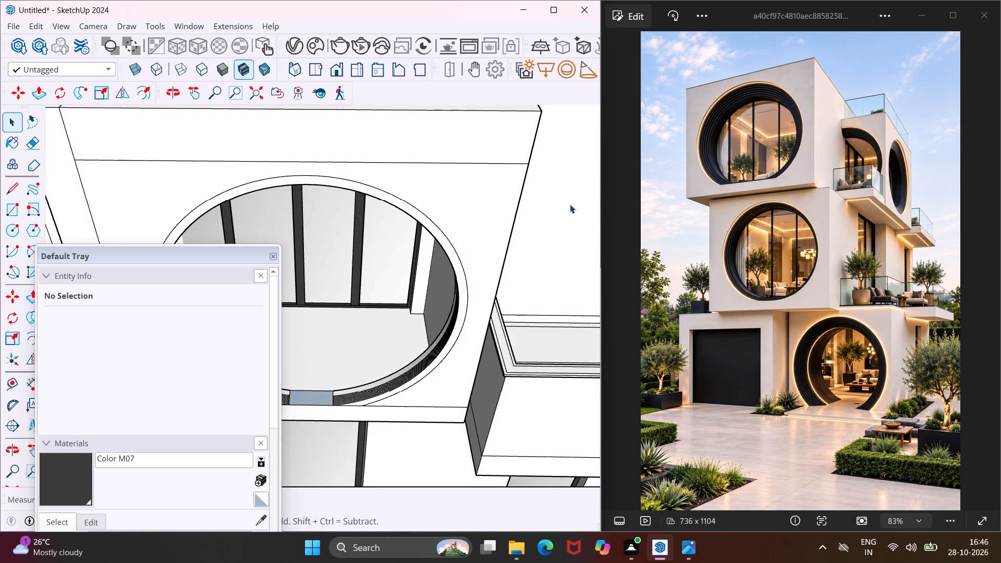
scroll(570, 204, "down", 9)
scroll(442, 297, "up", 4)
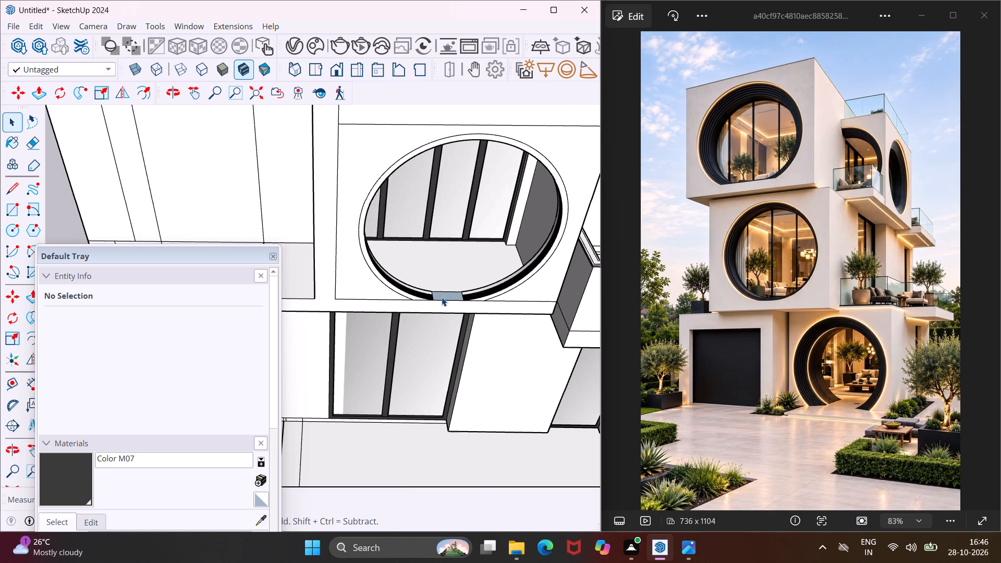
middle_click_drag(442, 297, 619, 255)
scroll(437, 239, "down", 5)
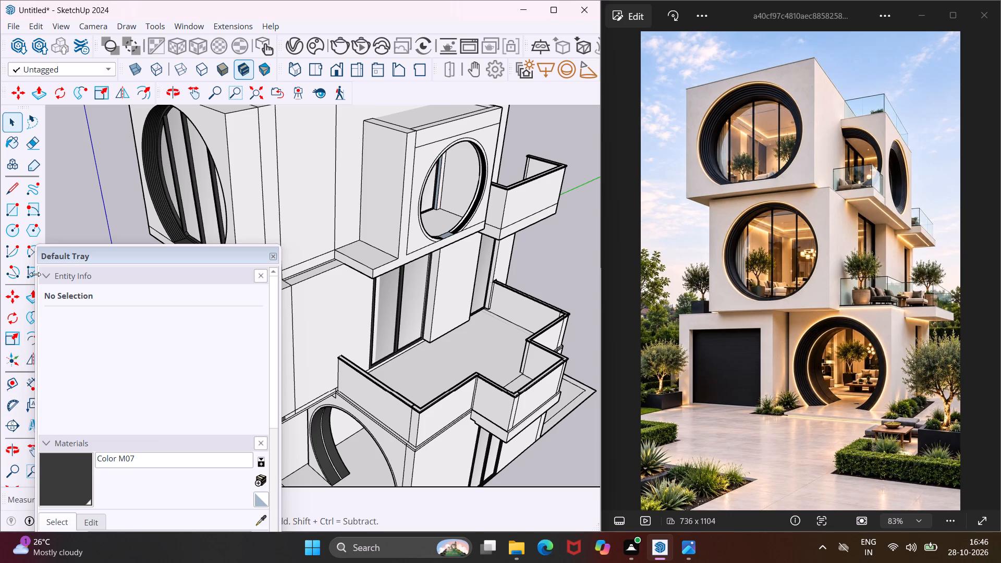
left_click(30, 244)
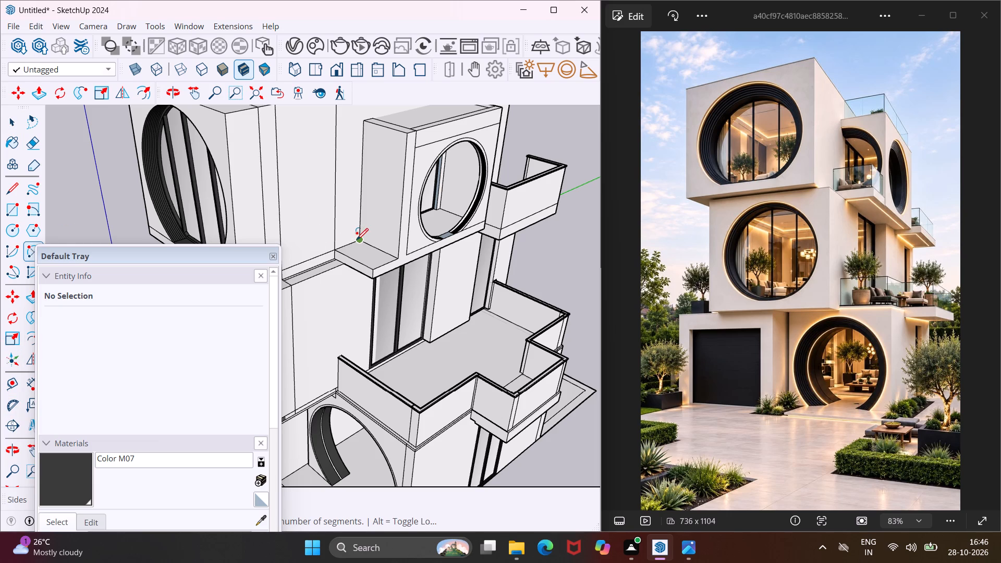
left_click(357, 240)
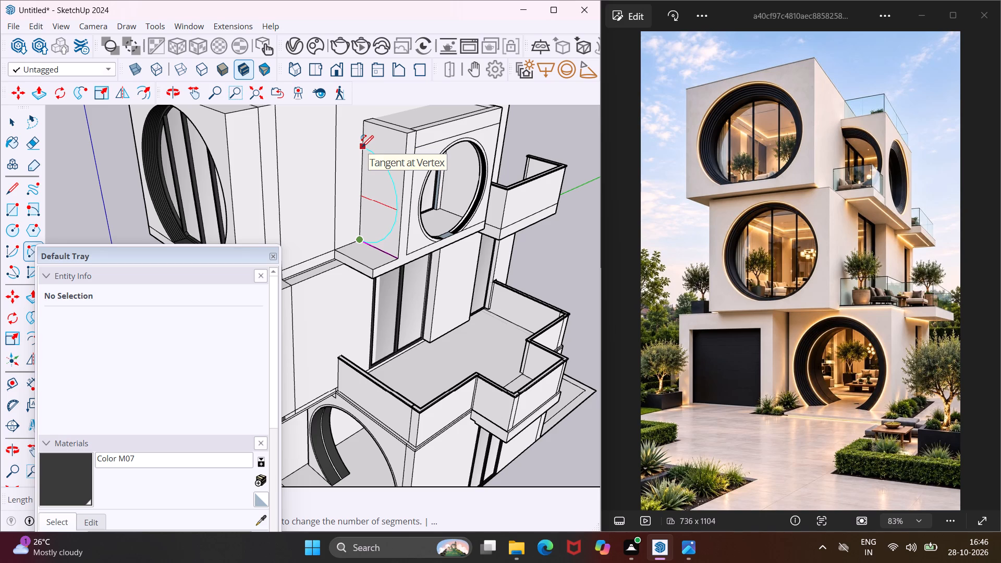
left_click(362, 147)
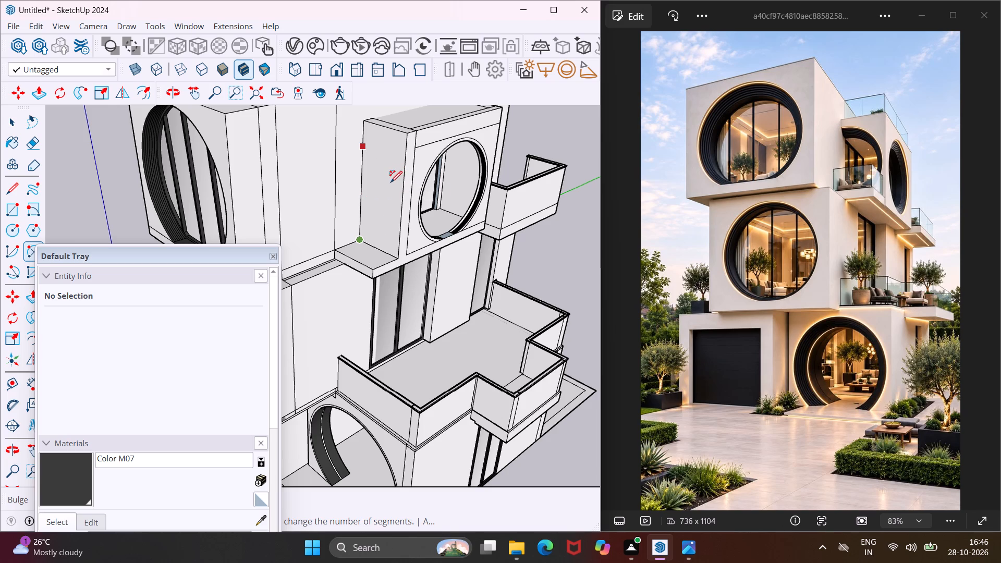
middle_click_drag(393, 182, 512, 164)
scroll(388, 186, "up", 2)
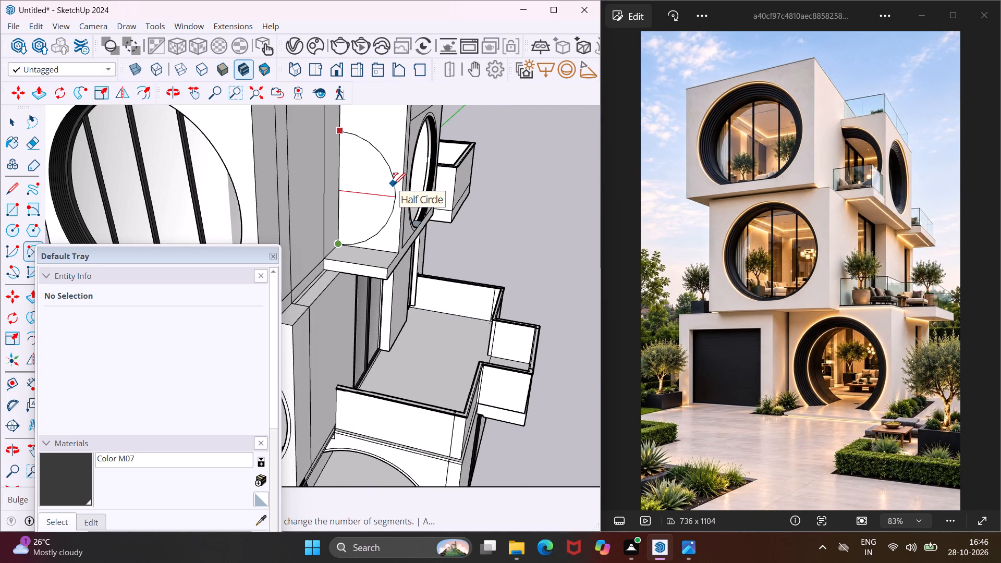
left_click(394, 185)
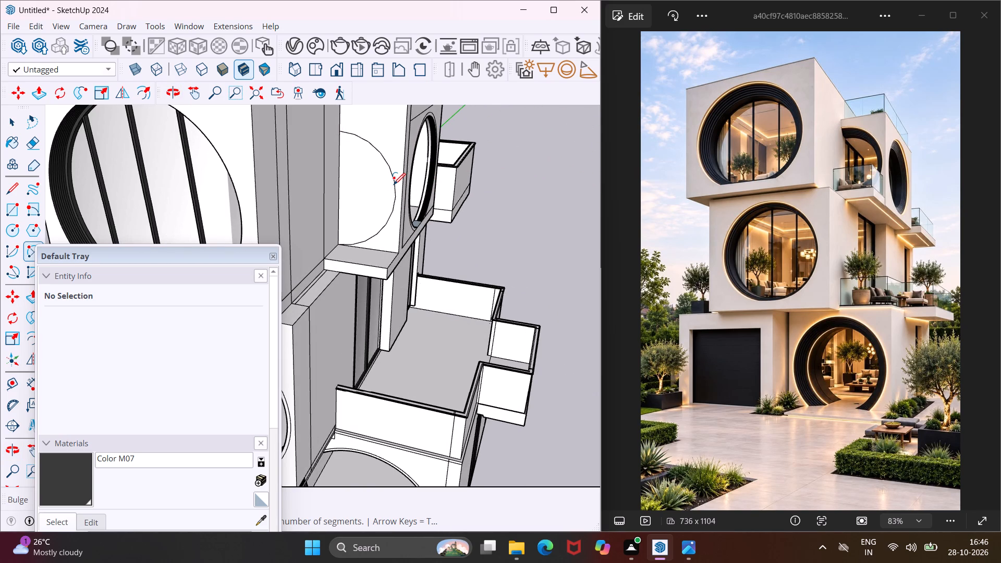
key("Escape")
key("space")
Set the half-circle arc's segment count to 100.
left_click(394, 184)
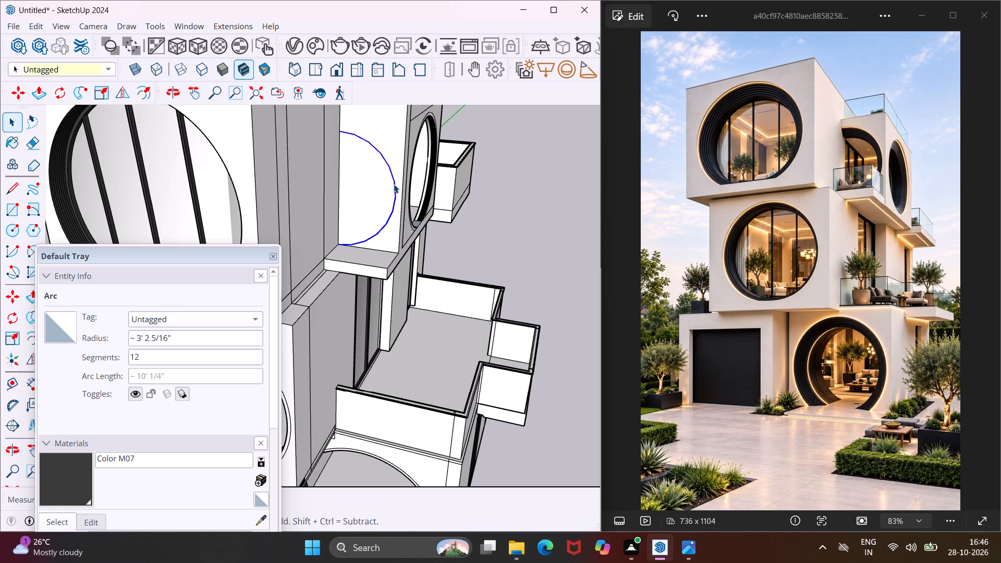
left_click(156, 358)
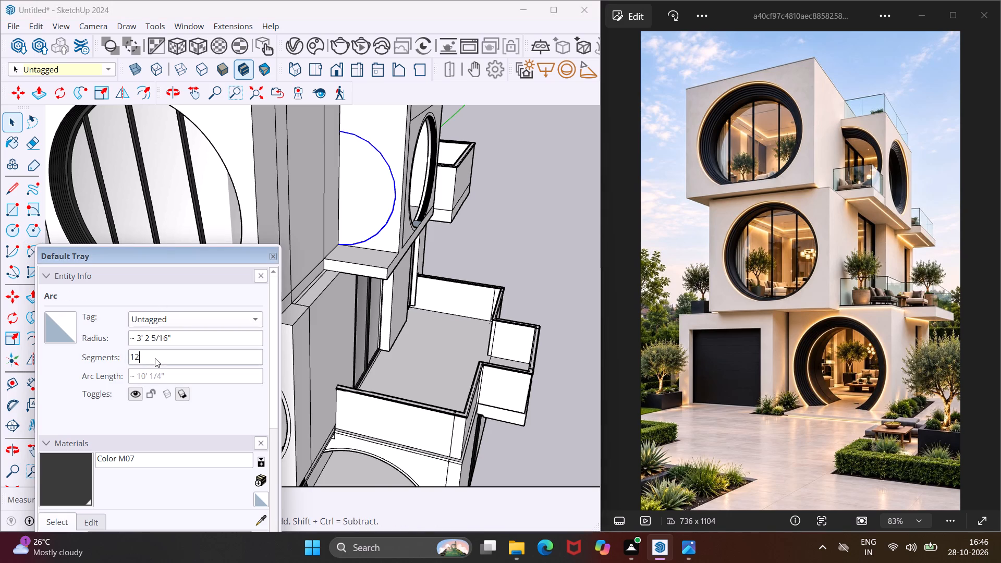
key("BackSpace")
key("BackSpace")
type("100")
key("Return")
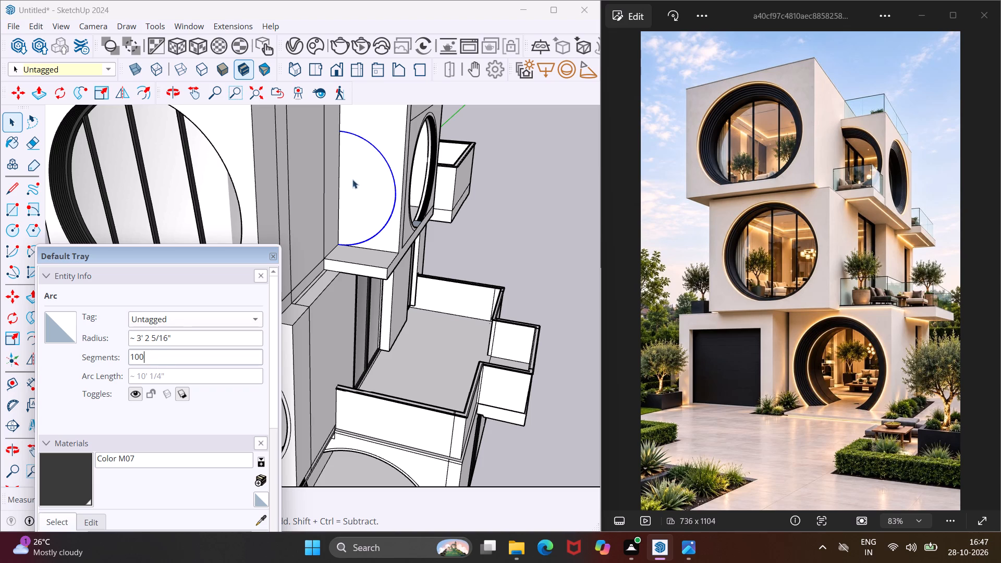
Cut the half-round opening through the side wall by pushing its face in about 9 1/4" and deleting the remaining face.
left_click(367, 177)
key("p")
left_click(367, 177)
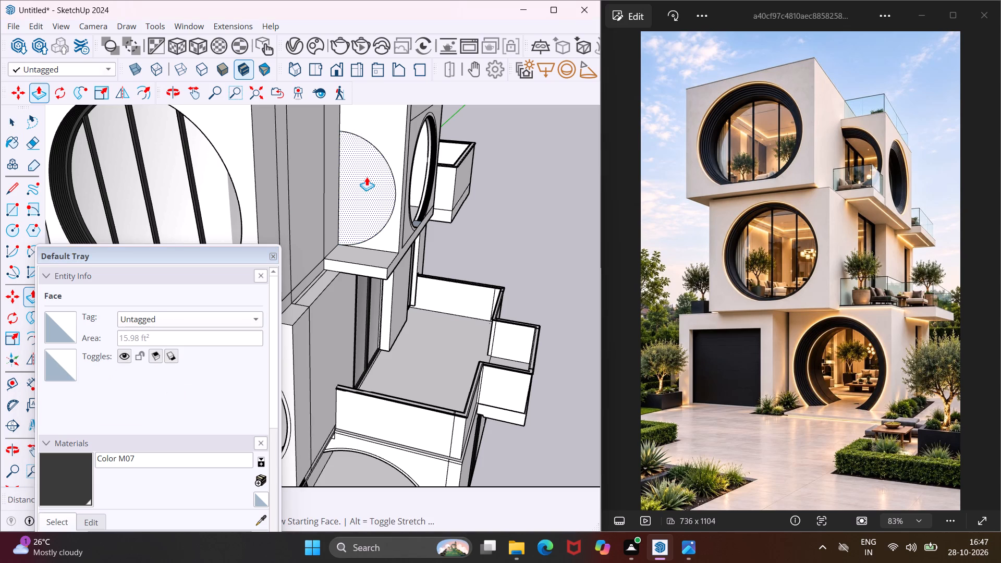
scroll(373, 166, "up", 3)
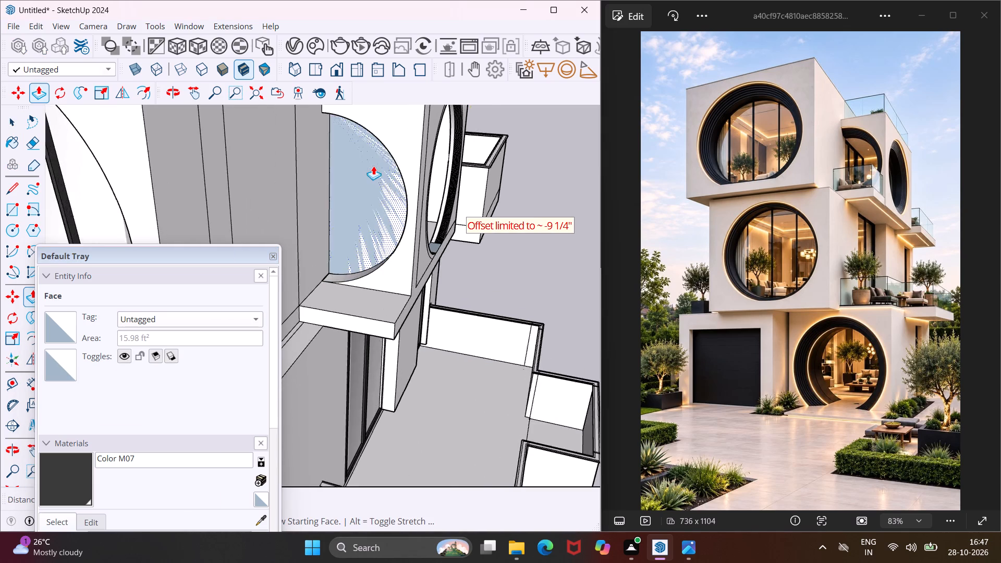
scroll(373, 166, "up", 5)
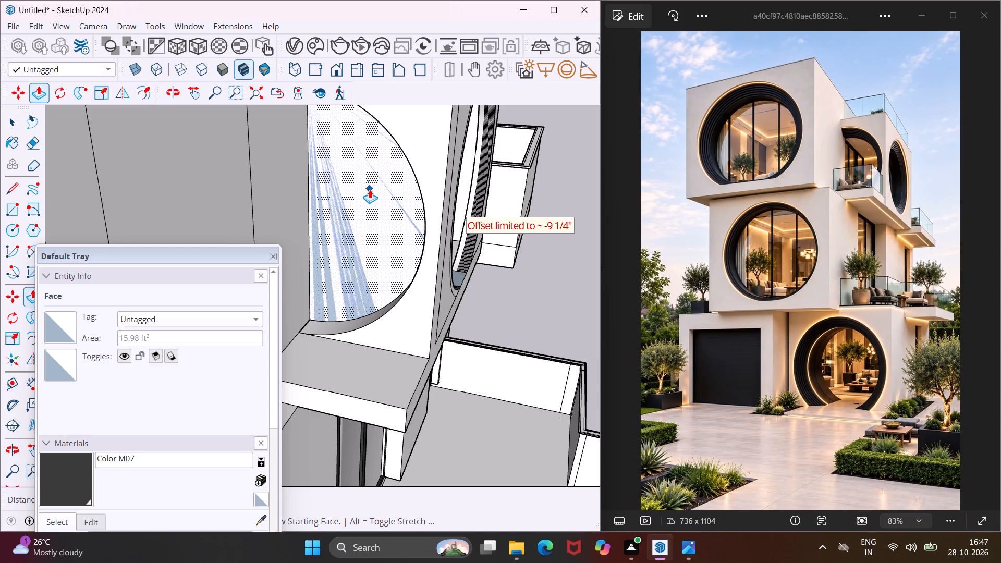
left_click(370, 189)
key("Escape")
key("space")
left_click(370, 189)
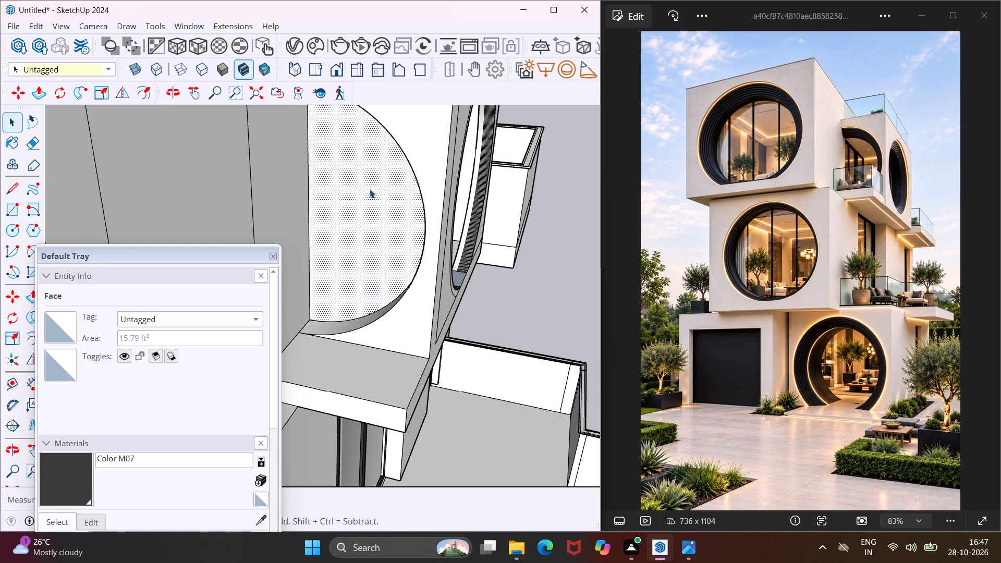
key("Delete")
Copy the side wall's outer face a short distance into the wall thickness and repeat it as an array of 10 copies.
scroll(369, 192, "down", 6)
middle_click_drag(372, 217, 343, 237)
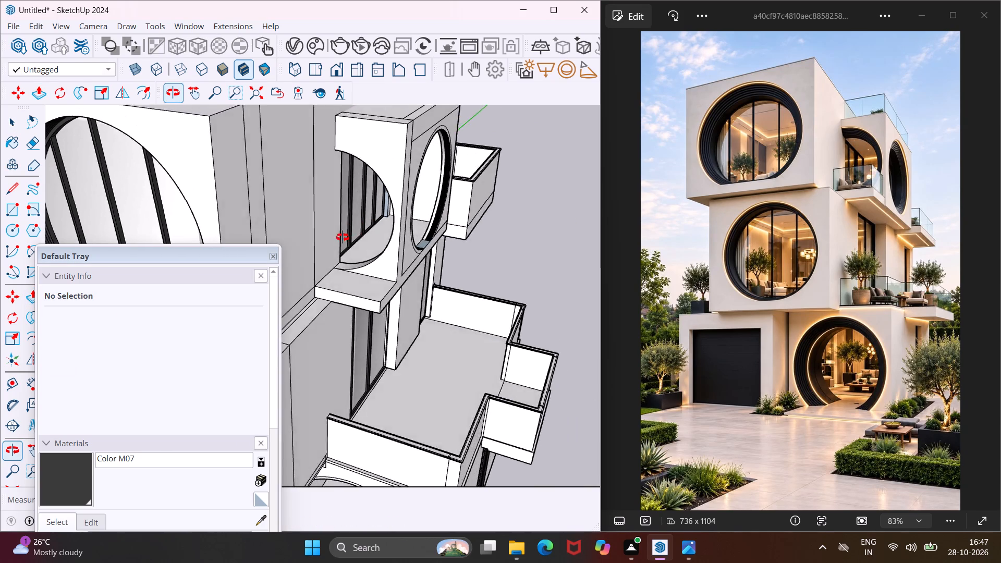
middle_click_drag(343, 237, 297, 261)
scroll(385, 179, "up", 5)
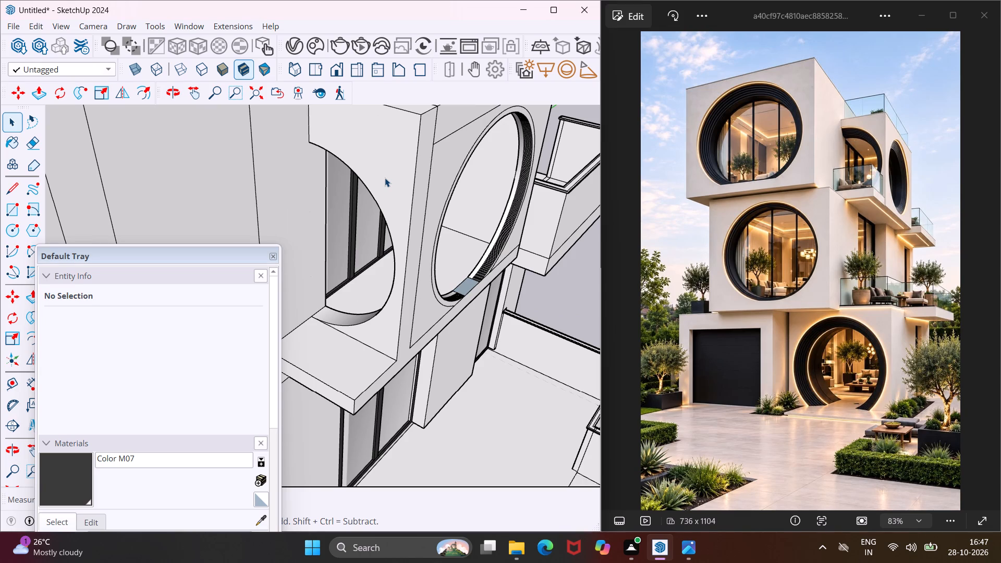
middle_click_drag(385, 178, 368, 176)
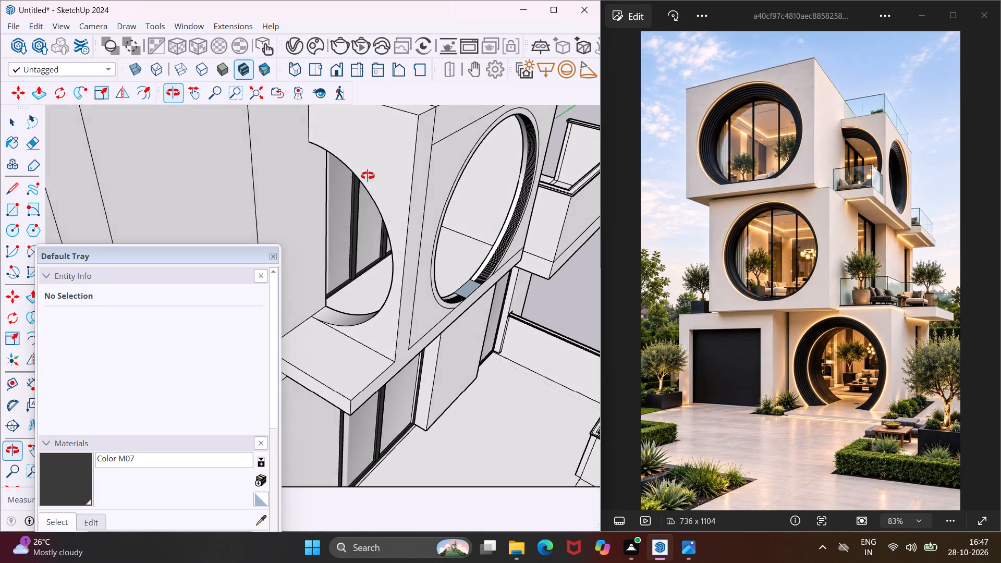
middle_click_drag(368, 176, 287, 173)
scroll(345, 137, "up", 3)
scroll(372, 143, "down", 5)
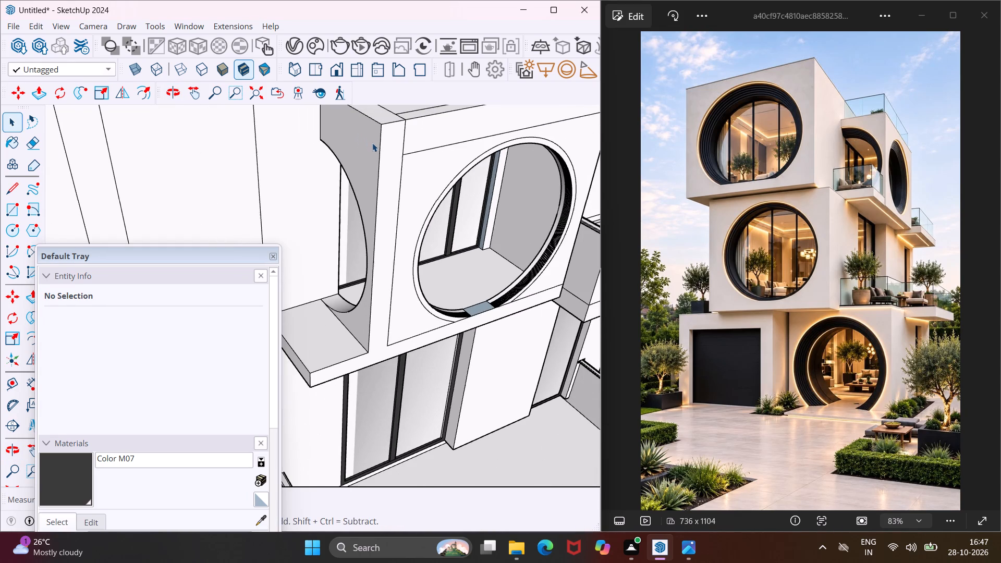
left_click(372, 143)
key("m")
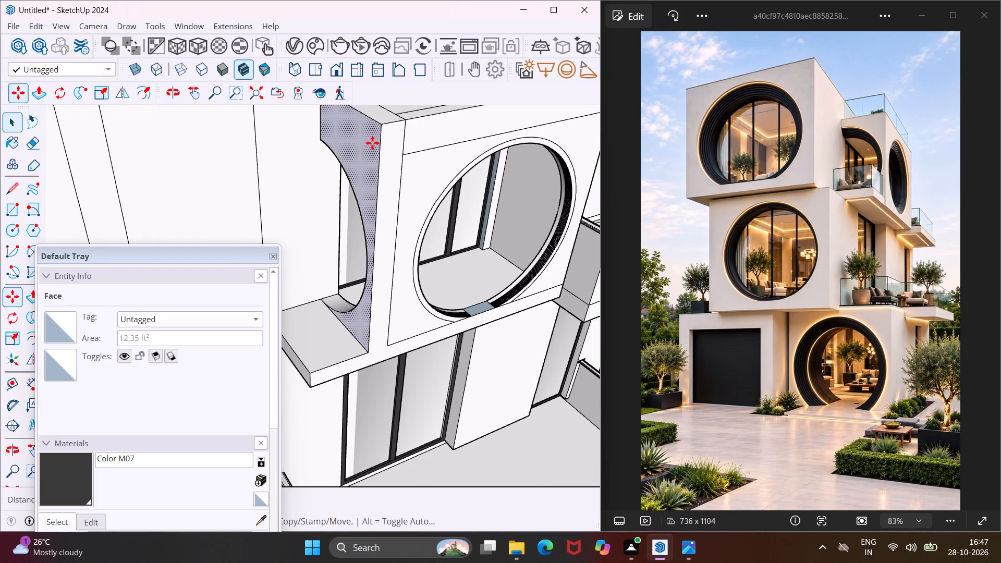
scroll(392, 123, "up", 14)
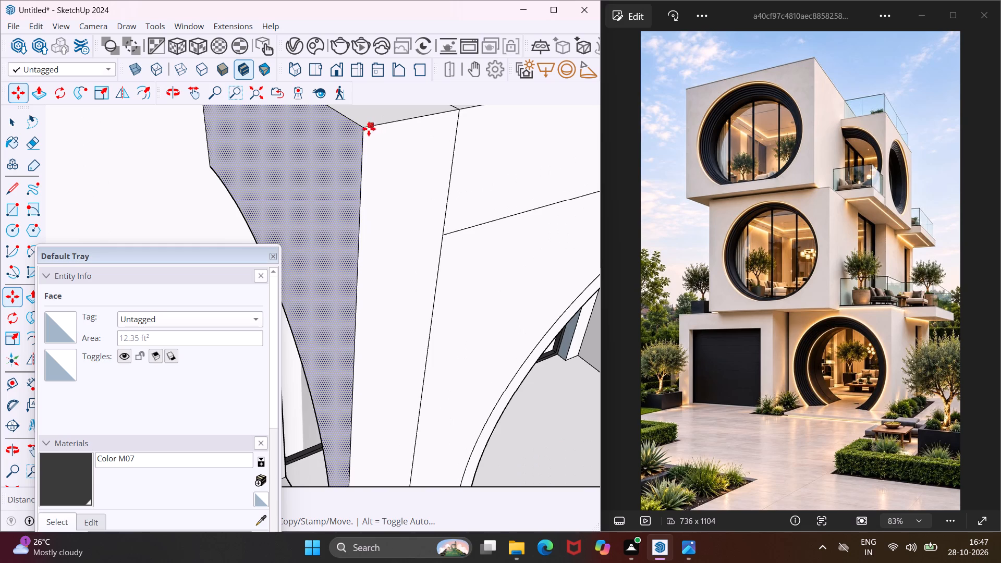
left_click(363, 127)
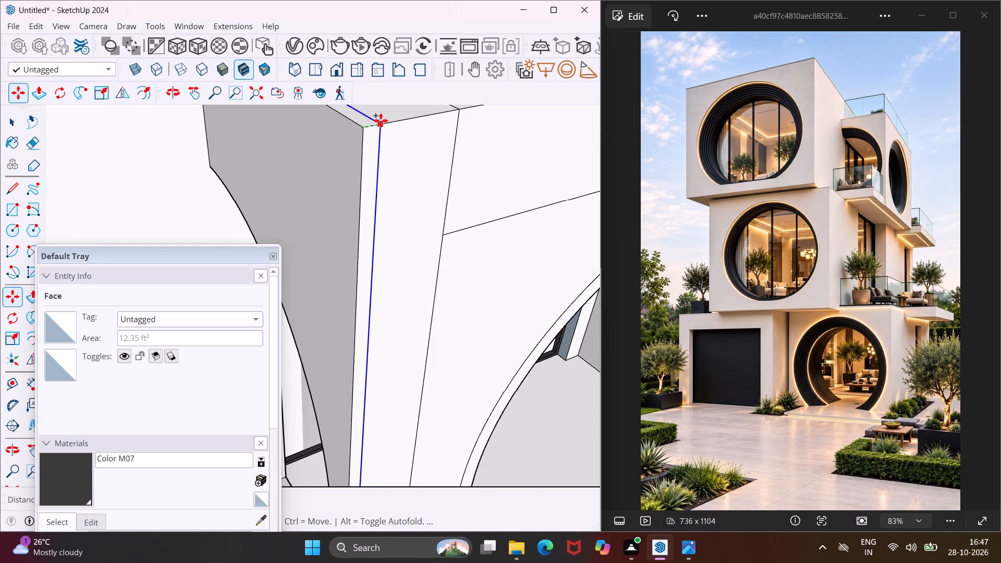
scroll(381, 120, "up", 5)
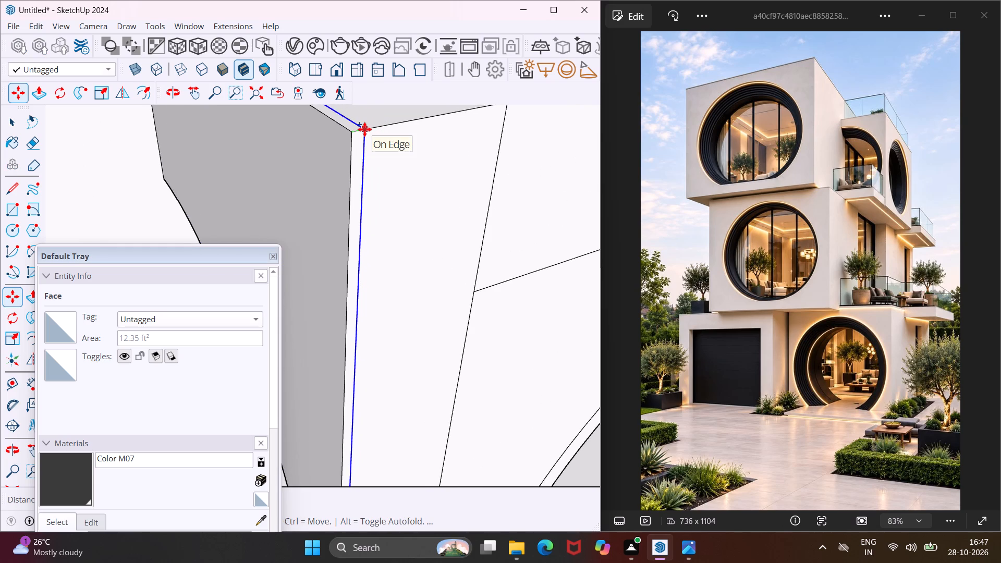
left_click(364, 129)
key("asterisk")
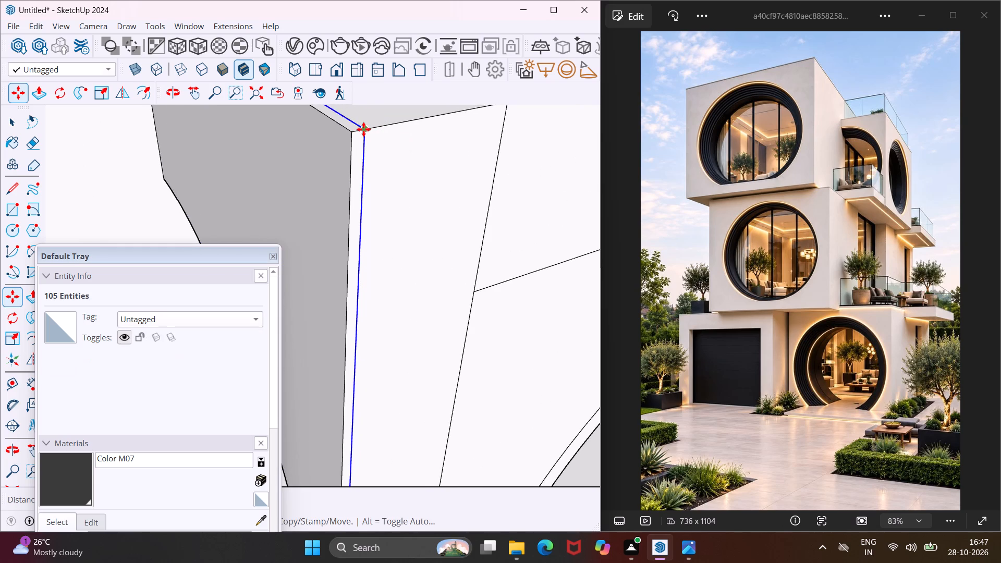
type("10")
key("Return")
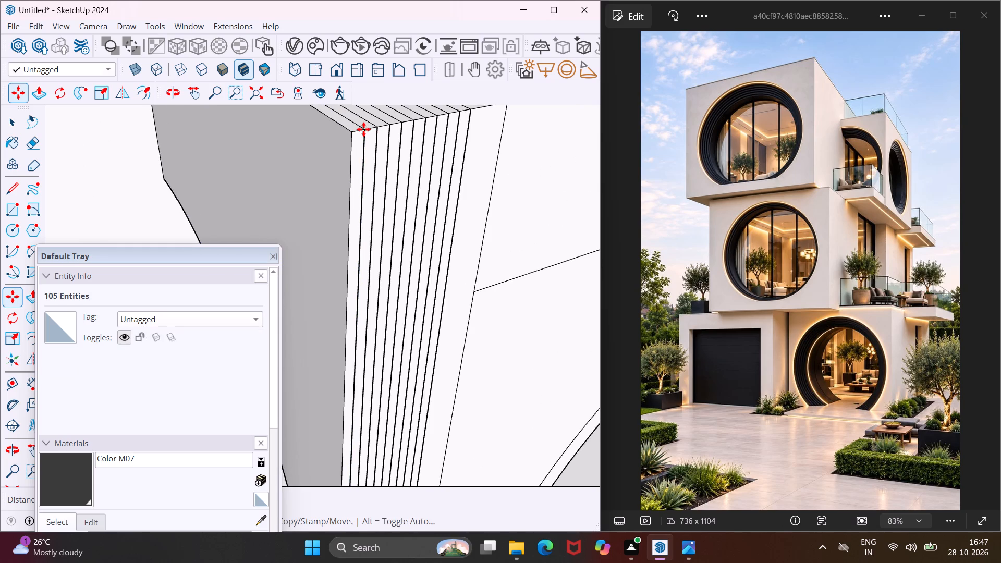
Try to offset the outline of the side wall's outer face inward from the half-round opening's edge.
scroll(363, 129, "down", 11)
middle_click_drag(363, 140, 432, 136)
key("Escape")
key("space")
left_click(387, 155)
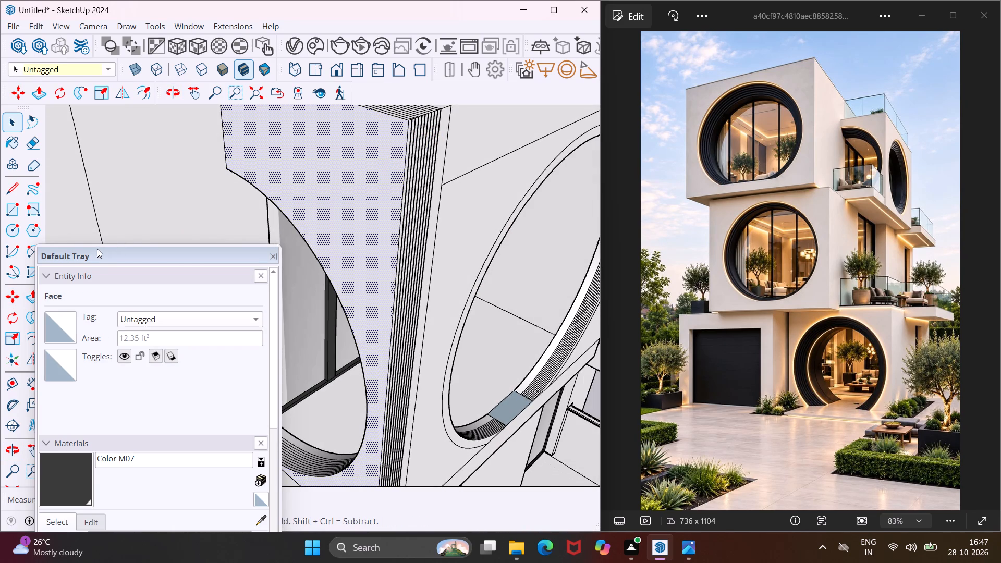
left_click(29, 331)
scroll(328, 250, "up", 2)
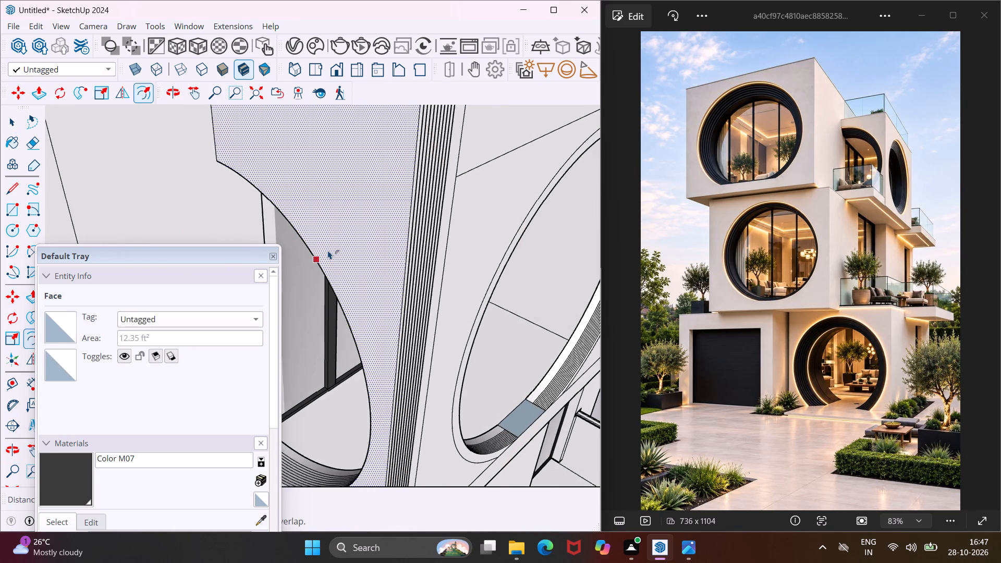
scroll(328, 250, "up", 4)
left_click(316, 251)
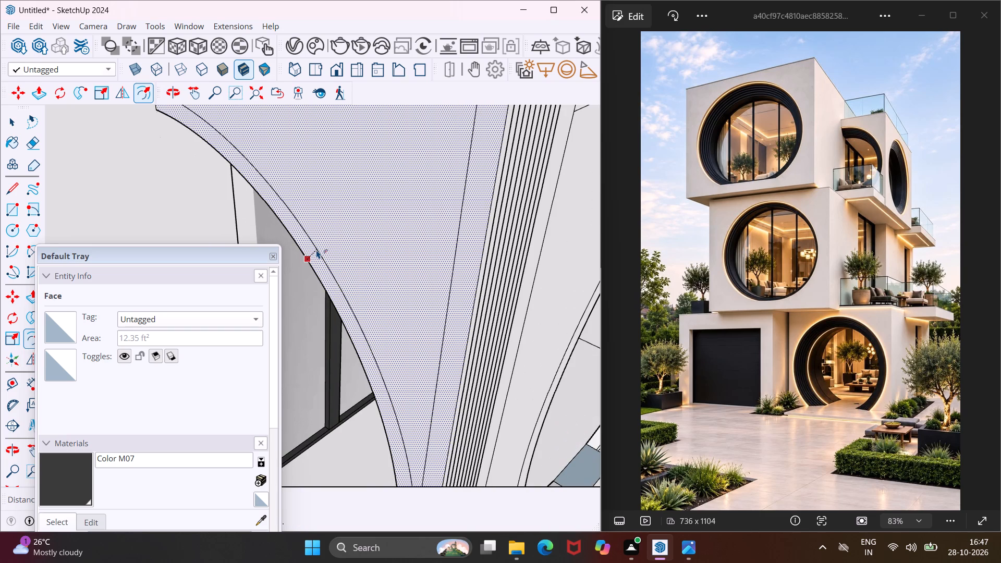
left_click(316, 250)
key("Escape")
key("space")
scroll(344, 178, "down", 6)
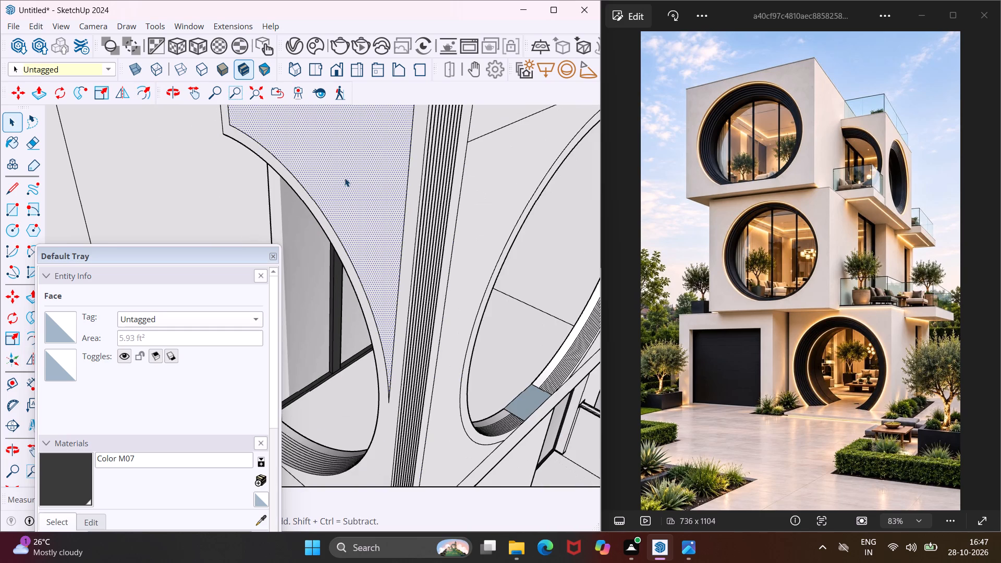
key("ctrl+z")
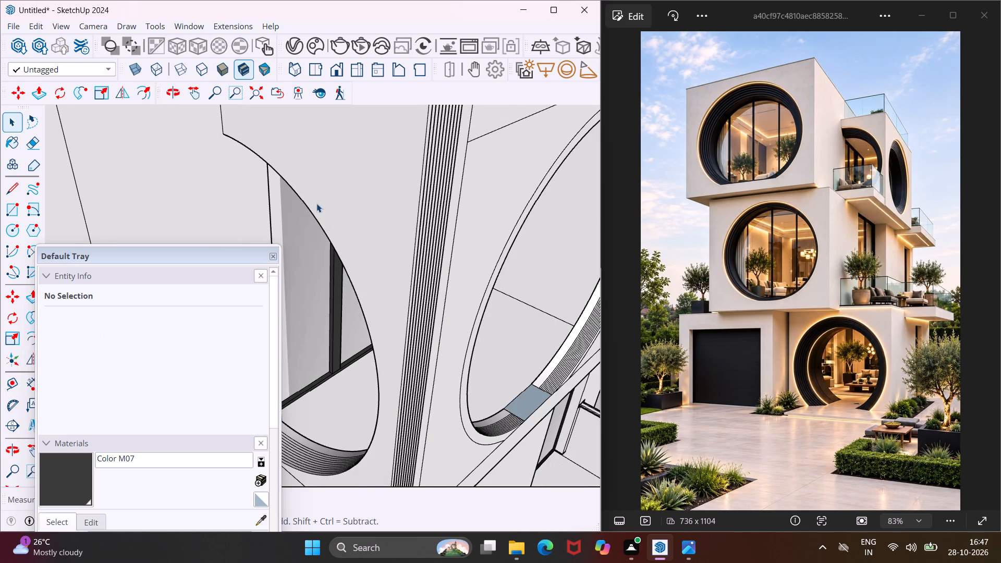
Offset the side wall's outer face outline inward to form a narrow rim around the half-round opening.
scroll(316, 203, "up", 3)
left_click(315, 209)
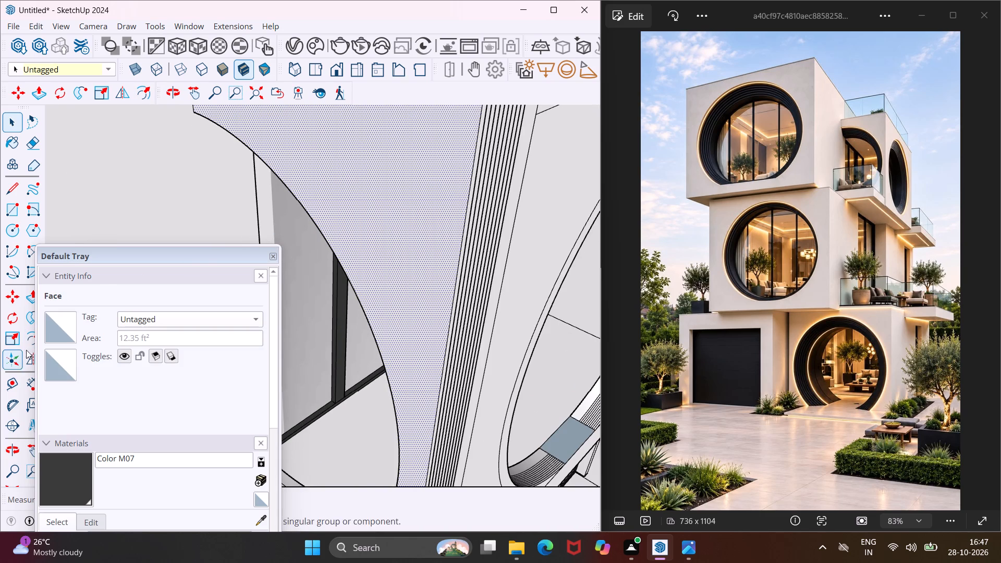
left_click(28, 346)
scroll(261, 257, "up", 4)
scroll(323, 205, "down", 9)
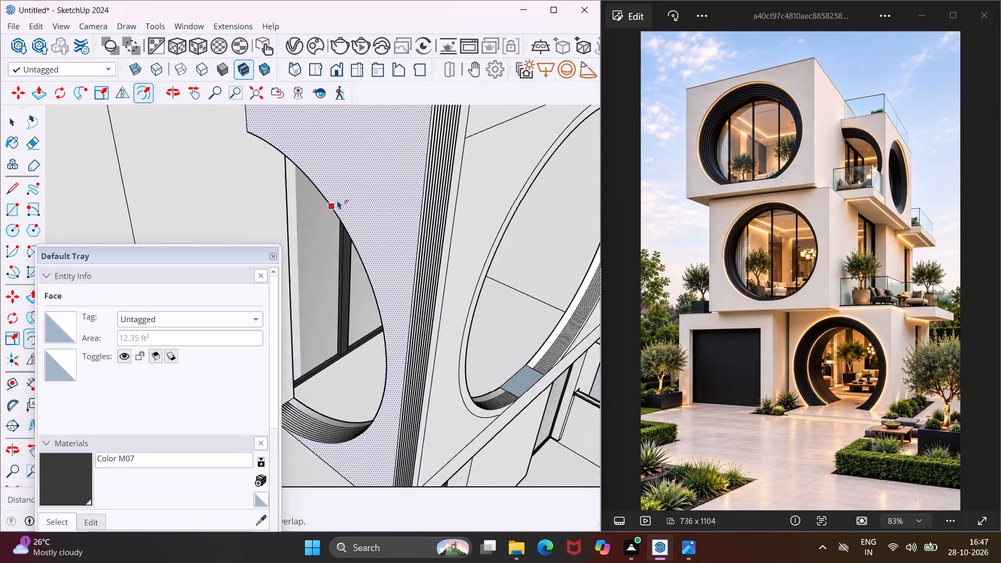
scroll(337, 200, "down", 3)
scroll(362, 362, "up", 3)
left_click(362, 362)
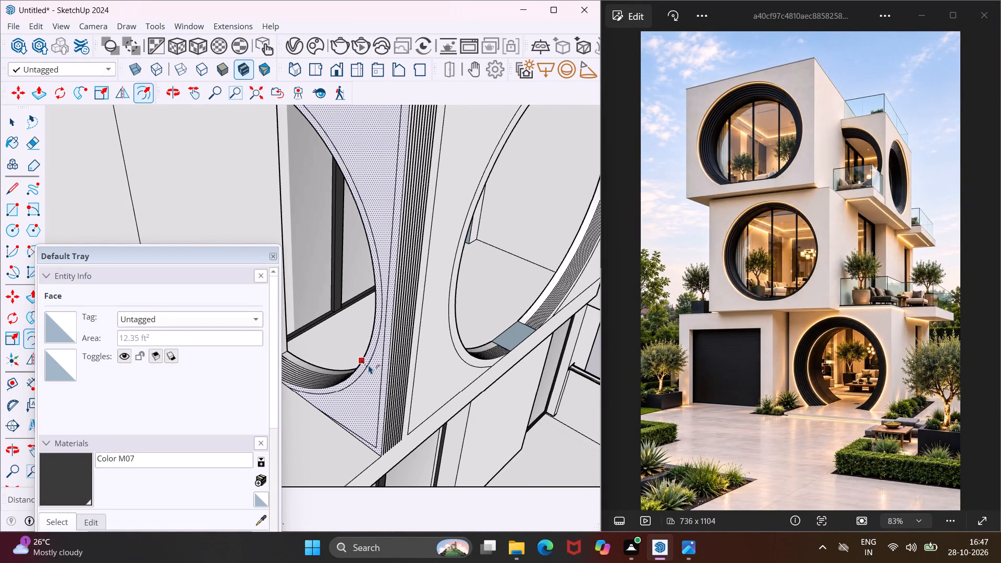
left_click(369, 365)
key("Escape")
key("space")
scroll(400, 208, "down", 7)
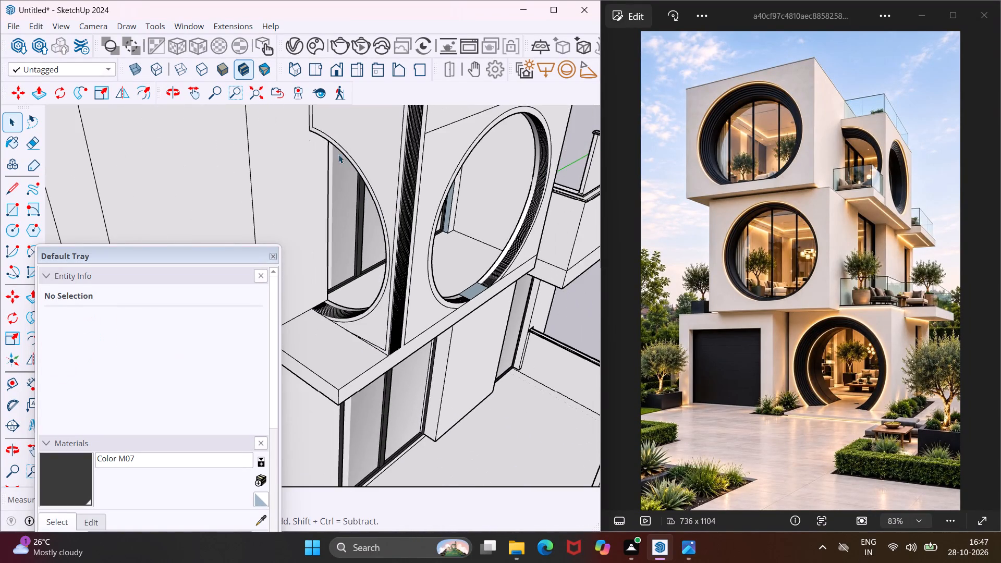
Draw a short line joining the upper end of the offset arc to the side wall's facade-side edge.
middle_click_drag(340, 138, 495, 160)
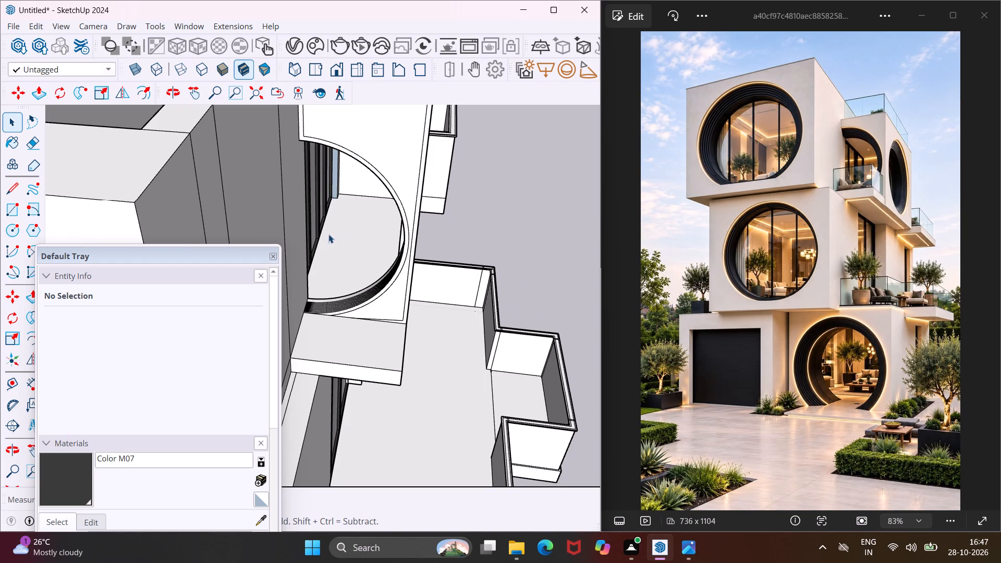
left_click(7, 198)
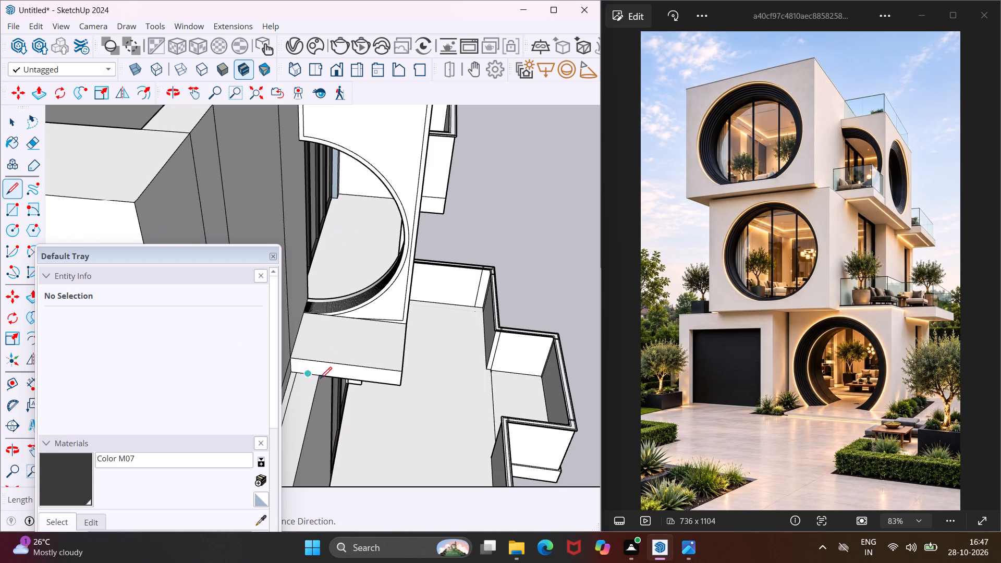
scroll(334, 320, "up", 12)
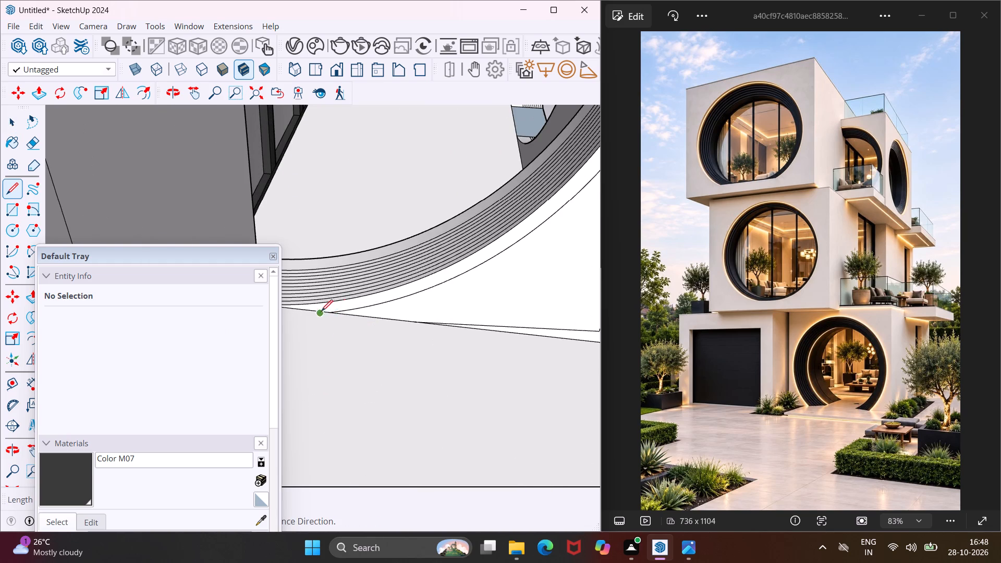
scroll(319, 311, "down", 16)
scroll(301, 186, "up", 2)
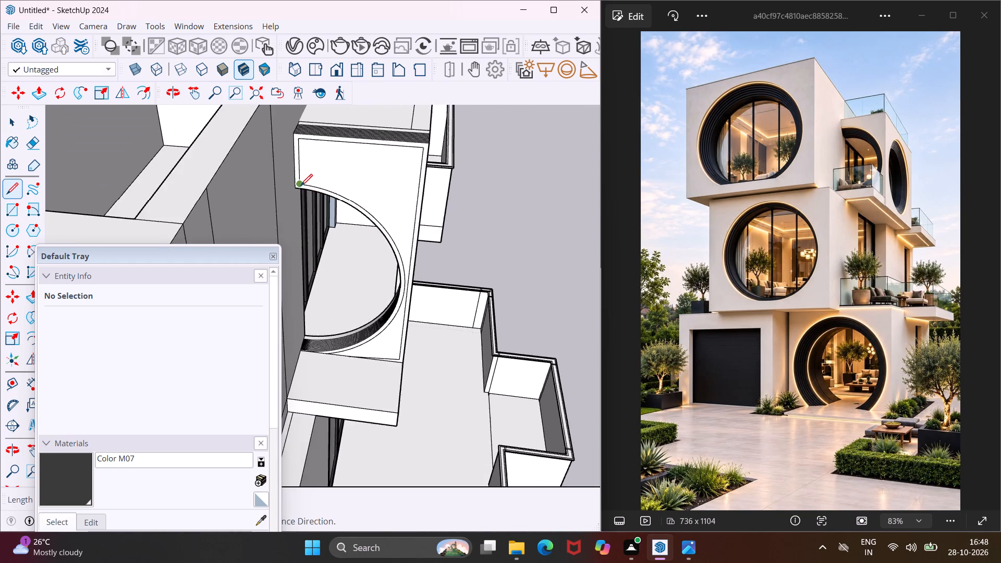
scroll(301, 186, "up", 13)
left_click(298, 183)
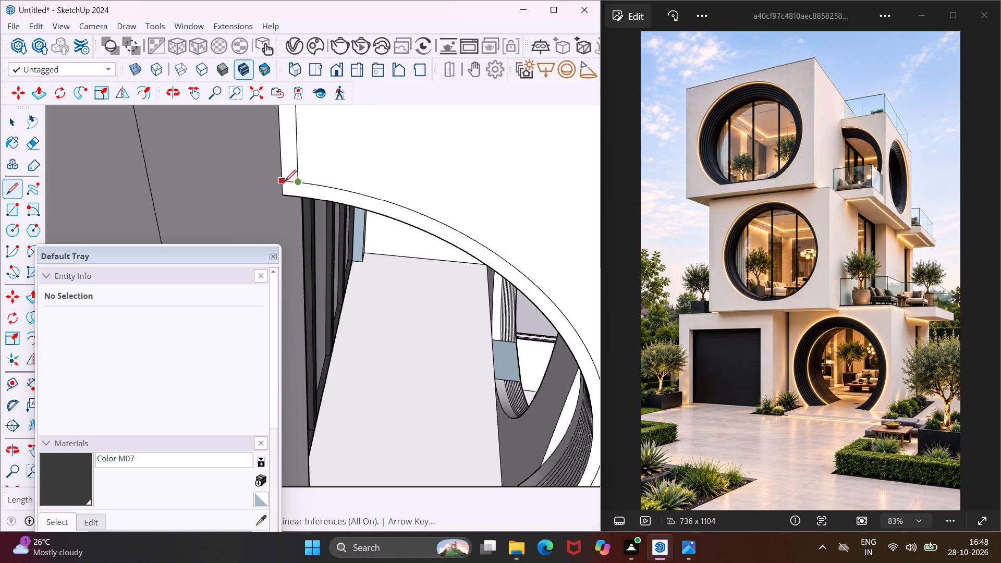
left_click(284, 181)
key("Escape")
key("space")
Erase the straight offset lines along the side wall's borders, keeping only the curved rim around the half-round opening.
scroll(315, 169, "down", 8)
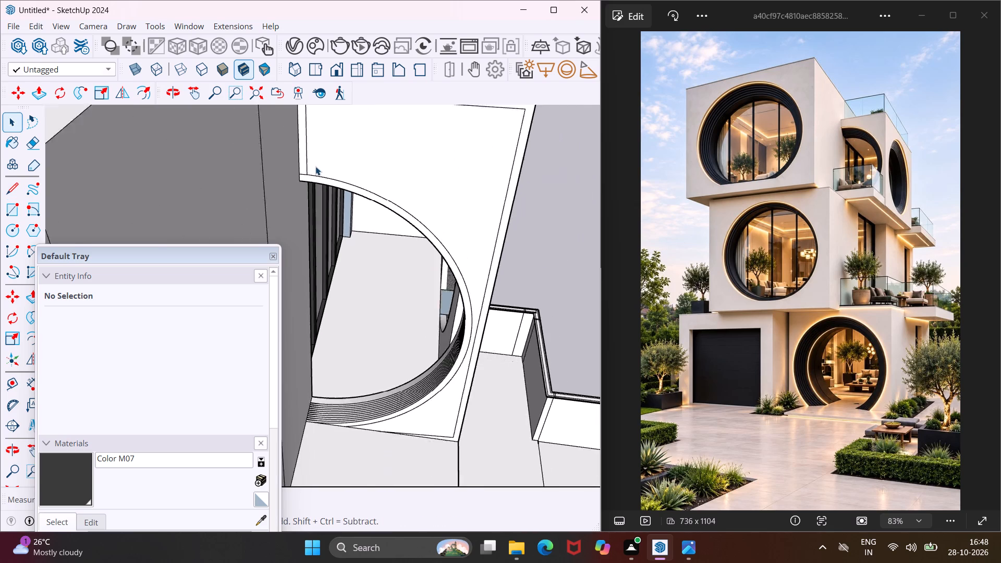
scroll(315, 166, "down", 2)
key("w")
key("Escape")
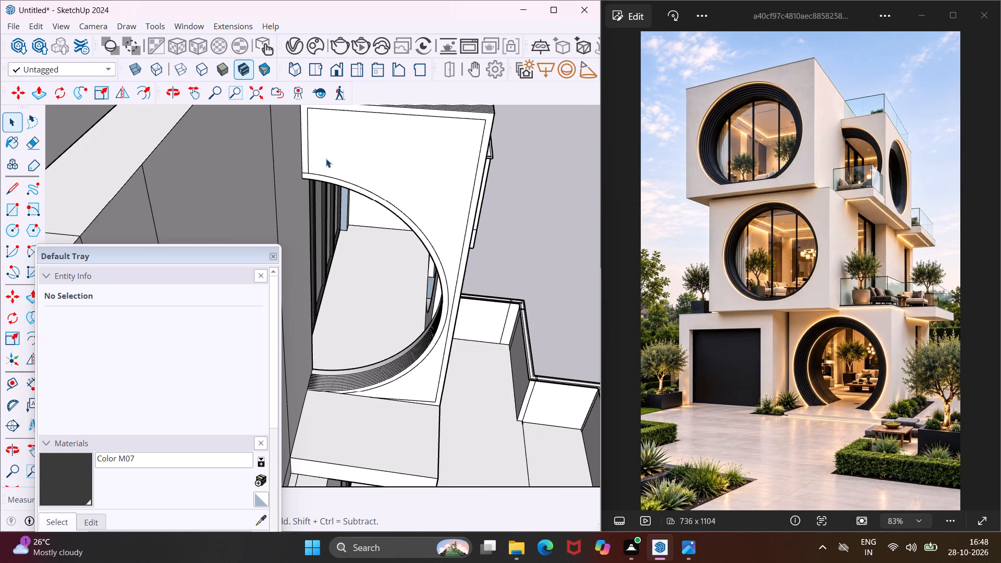
key("space")
key("e")
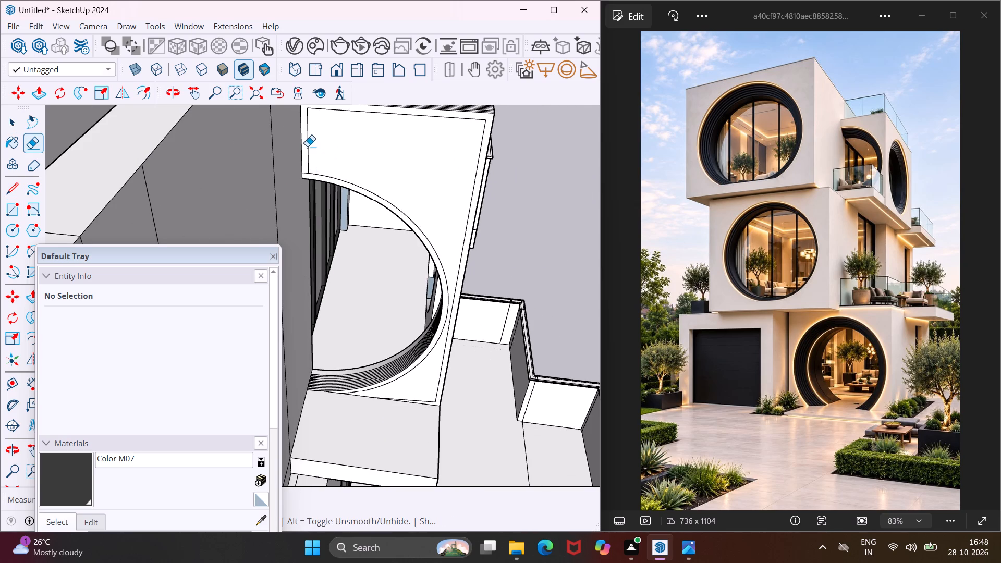
left_click(307, 146)
left_click(380, 112)
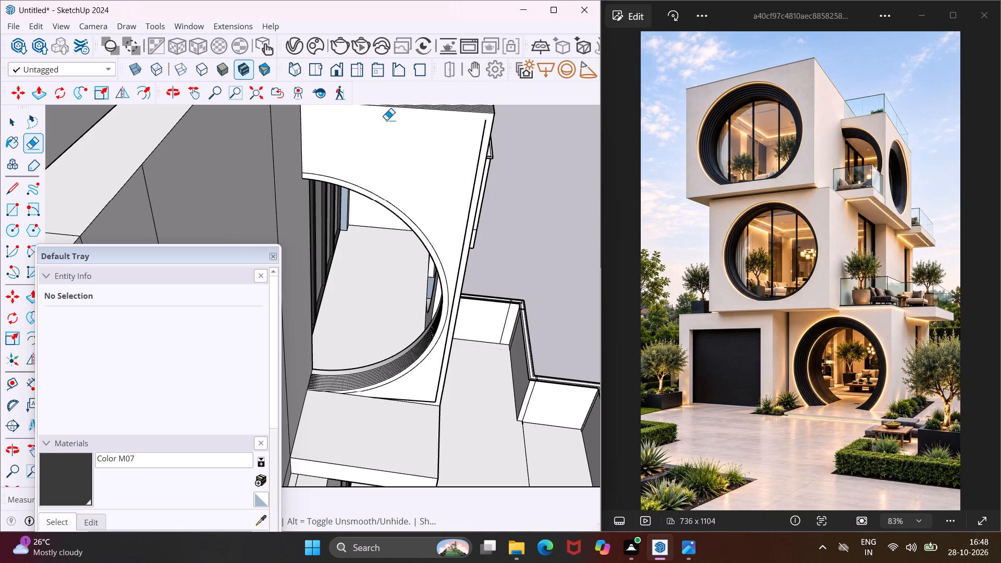
scroll(479, 146, "up", 2)
left_click(479, 143)
left_click(482, 143)
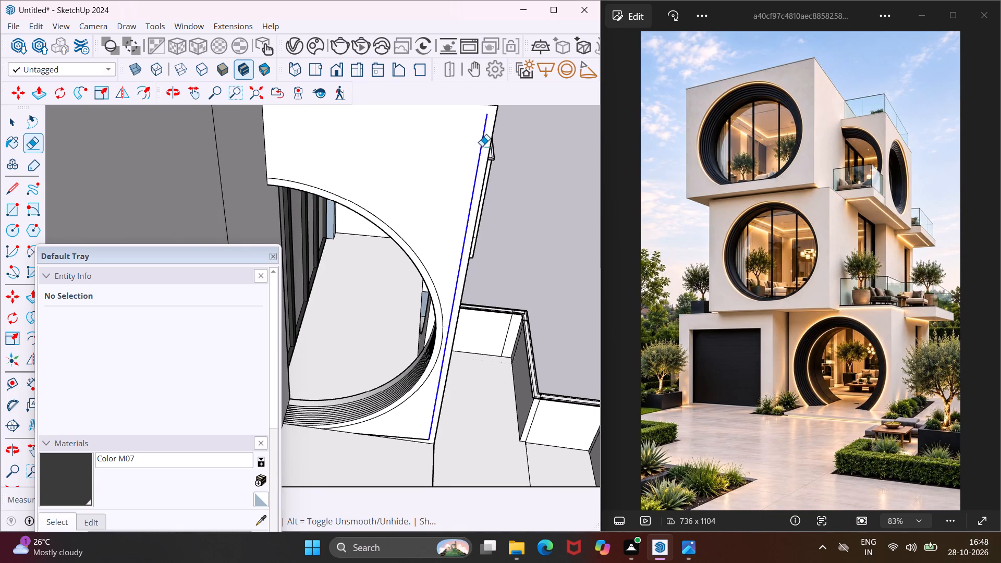
scroll(459, 185, "down", 4)
scroll(426, 371, "up", 13)
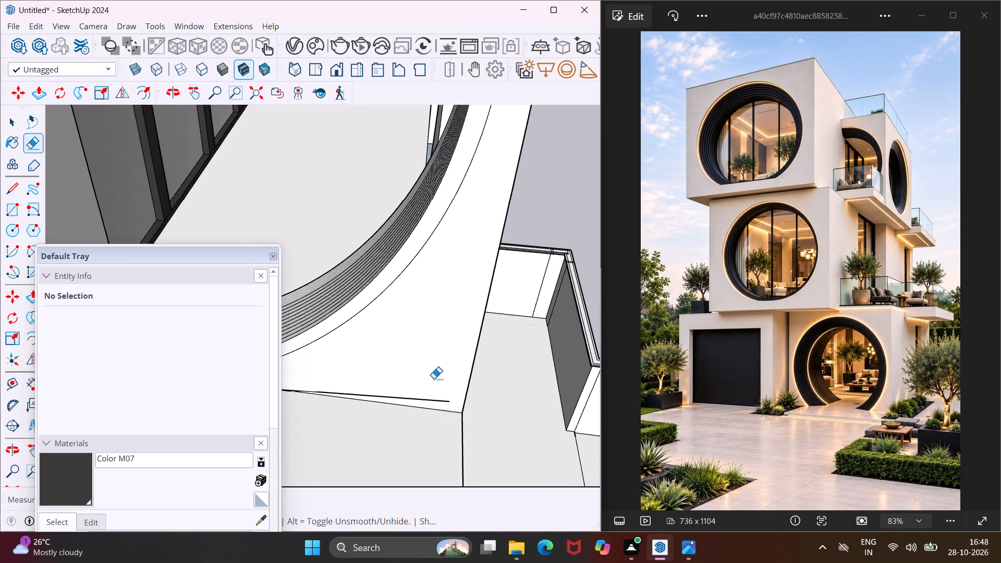
scroll(434, 378, "up", 4)
left_click(435, 411)
scroll(450, 332, "down", 5)
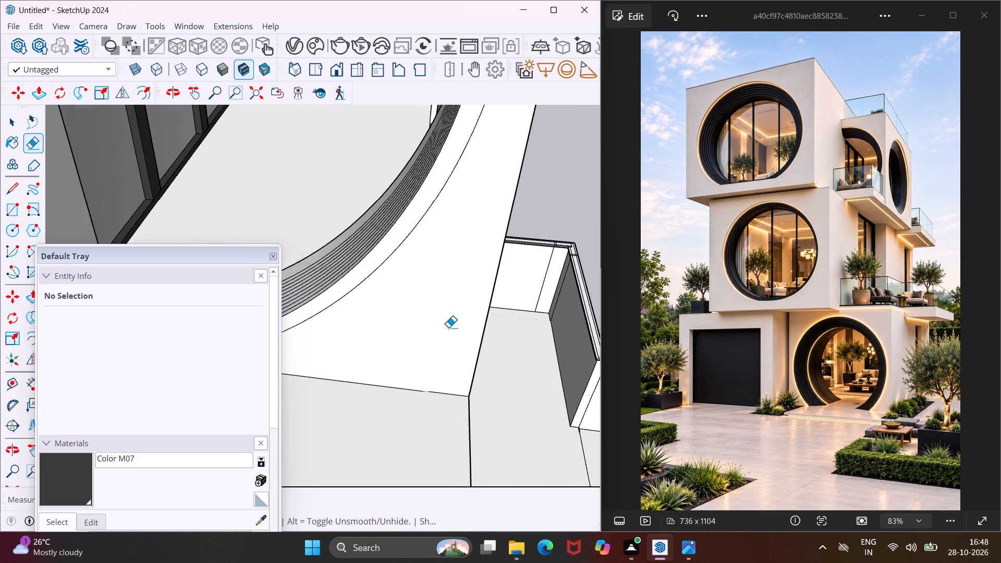
scroll(448, 327, "down", 15)
scroll(447, 295, "down", 8)
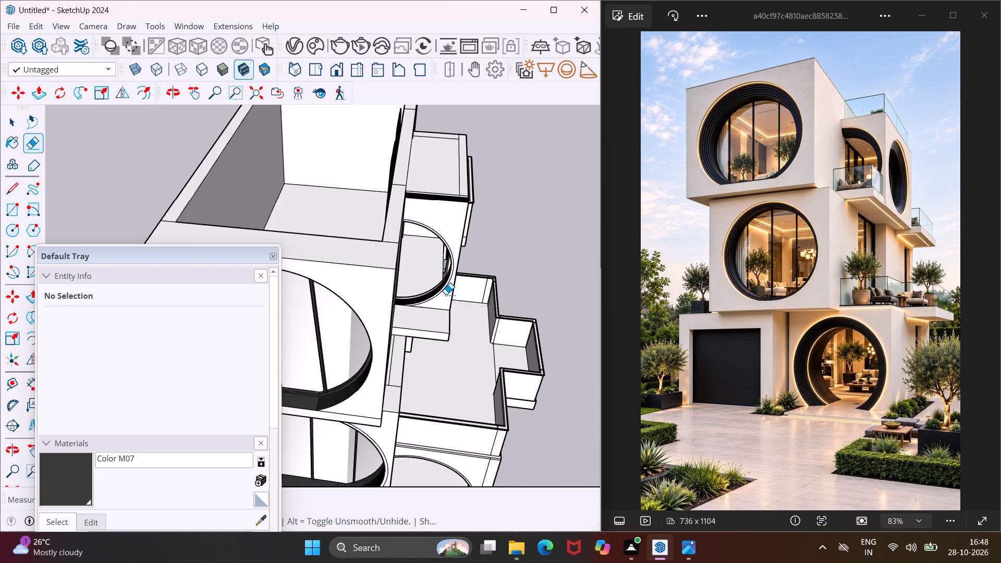
key("Escape")
key("space")
Erase the array's parallel lines from the side wall's top and narrow front faces.
scroll(459, 198, "up", 7)
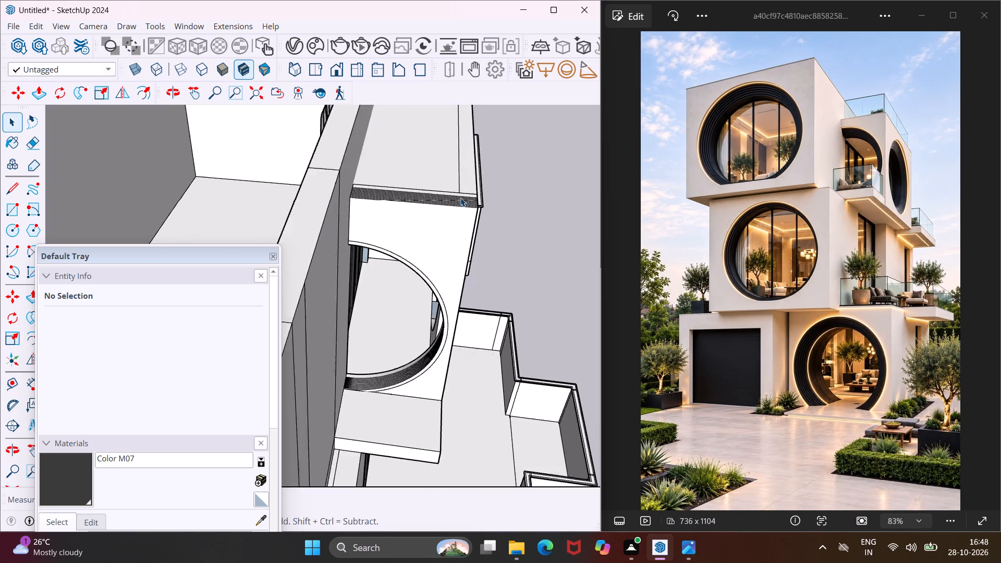
scroll(460, 198, "up", 2)
middle_click_drag(463, 197, 260, 206)
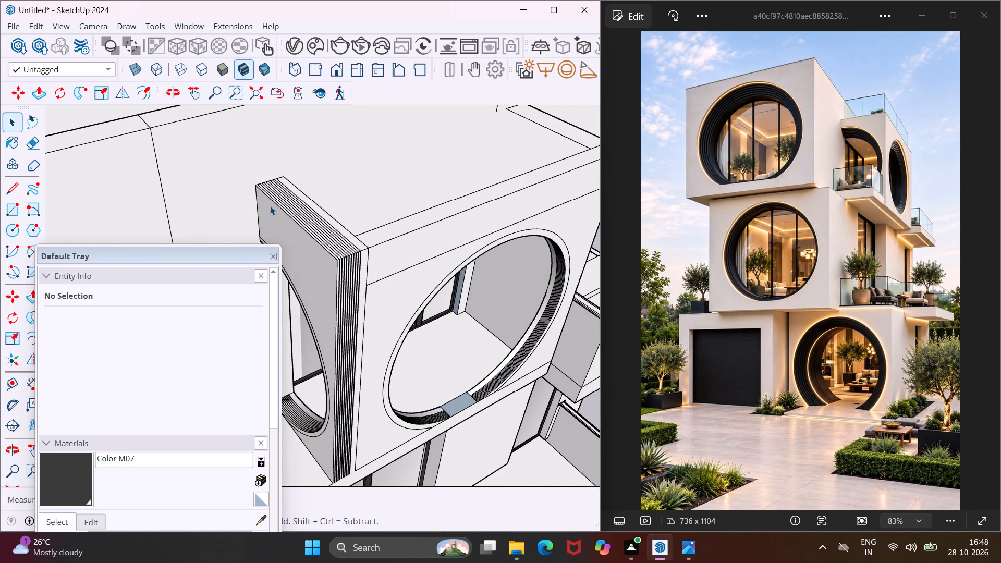
key("e")
scroll(307, 223, "up", 8)
left_click_drag(314, 248, 361, 229)
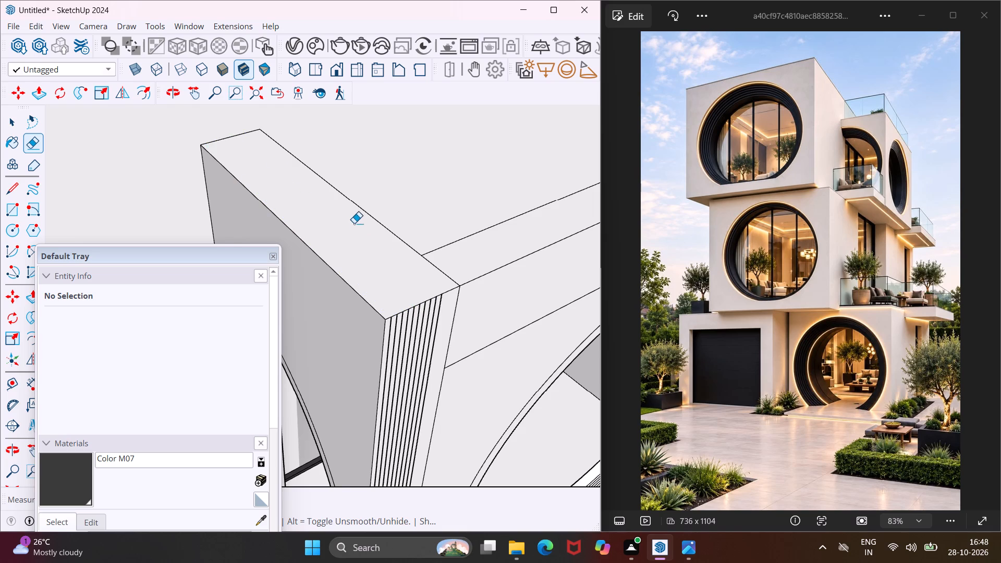
scroll(354, 219, "down", 2)
middle_click_drag(404, 331, 361, 255)
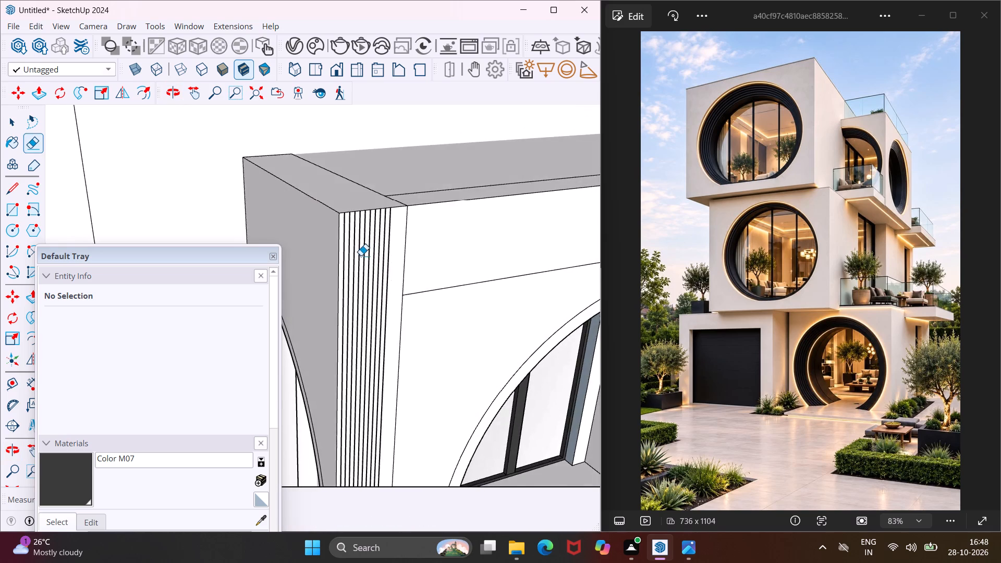
scroll(356, 250, "up", 8)
left_click_drag(331, 207, 431, 194)
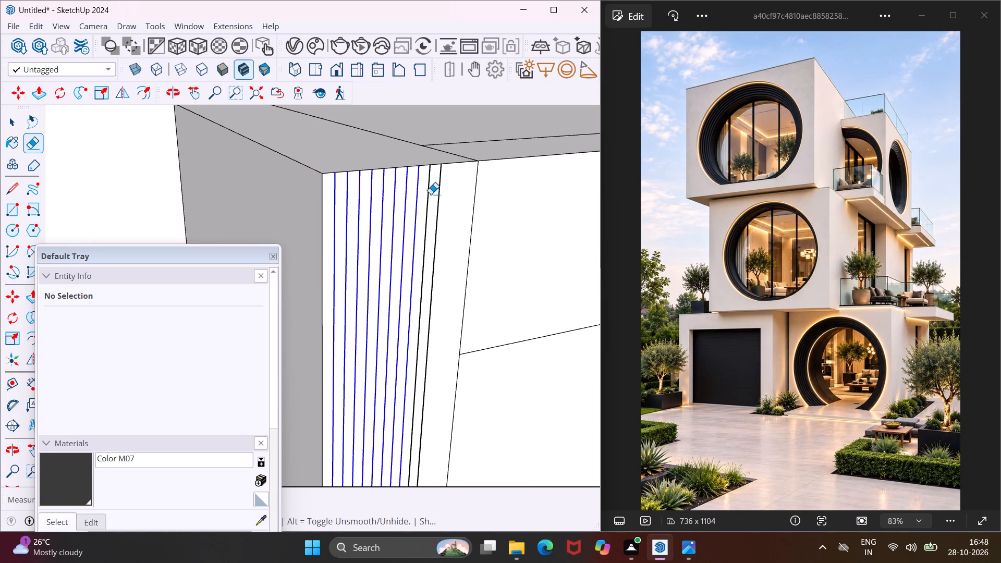
left_click_drag(431, 194, 438, 194)
key("Escape")
key("space")
Erase the lines that divide the top face of the upper balcony enclosure along its front and both sides.
scroll(428, 201, "down", 2)
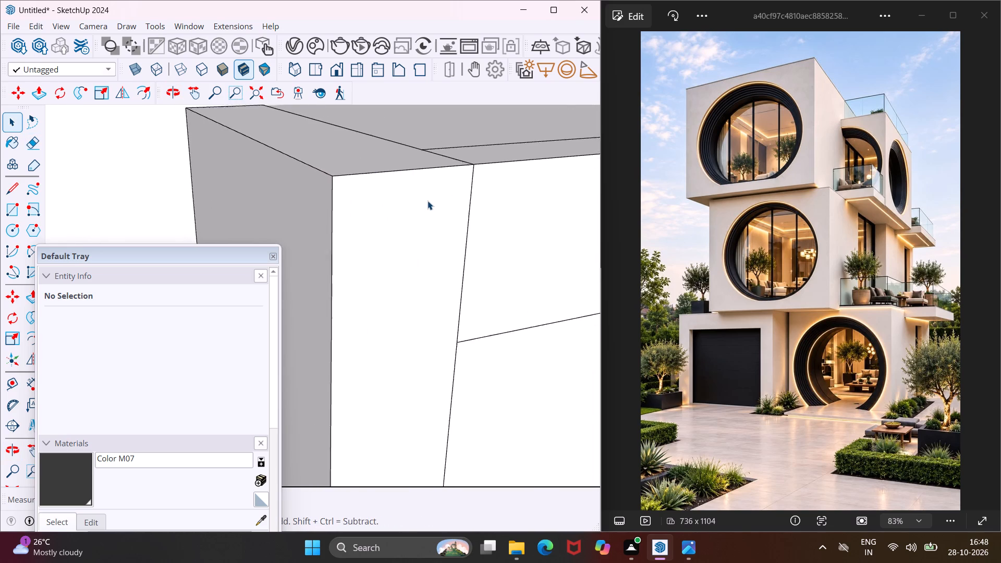
scroll(428, 201, "down", 5)
middle_click_drag(428, 207, 527, 283)
scroll(471, 231, "down", 7)
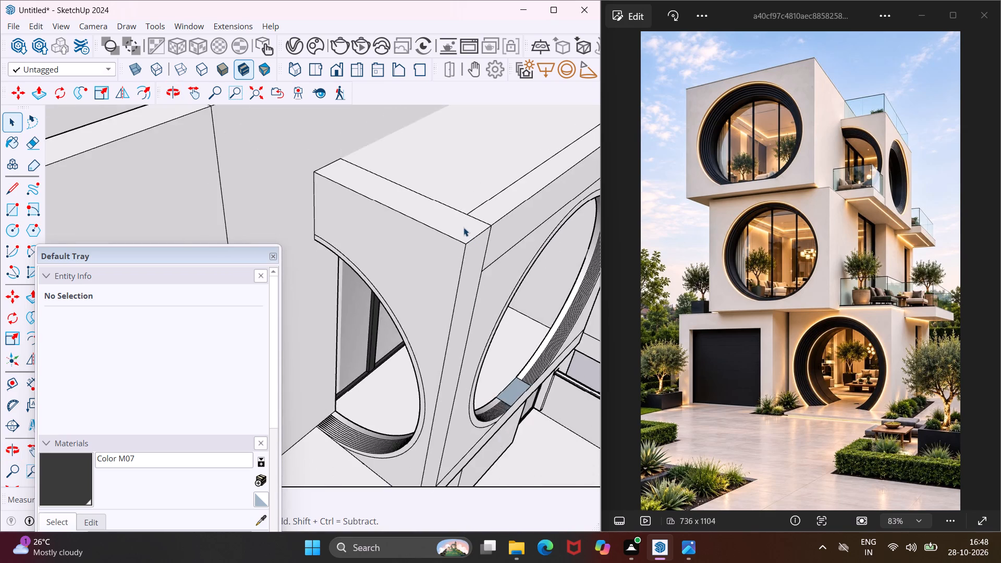
scroll(460, 222, "down", 18)
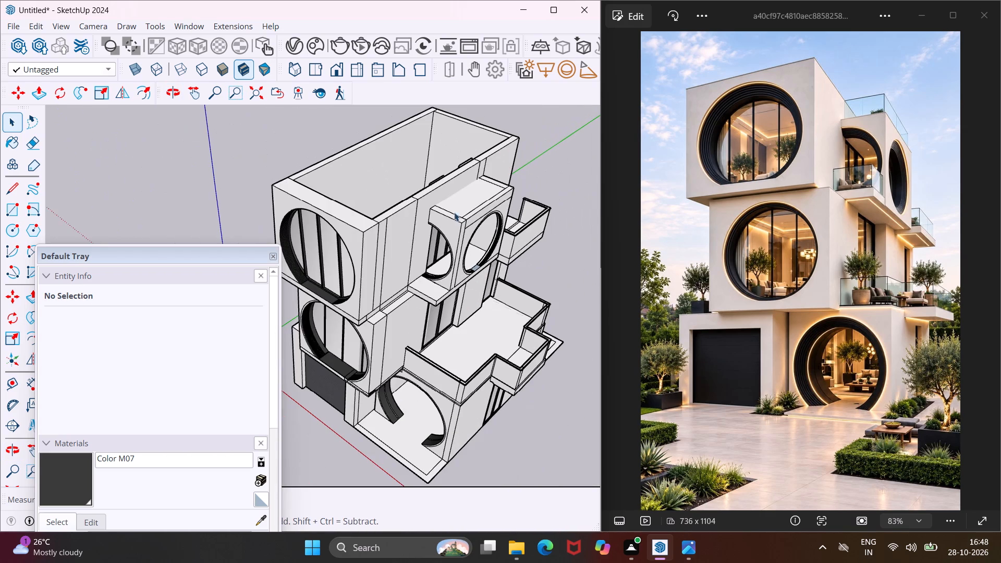
middle_click_drag(532, 115, 415, 130)
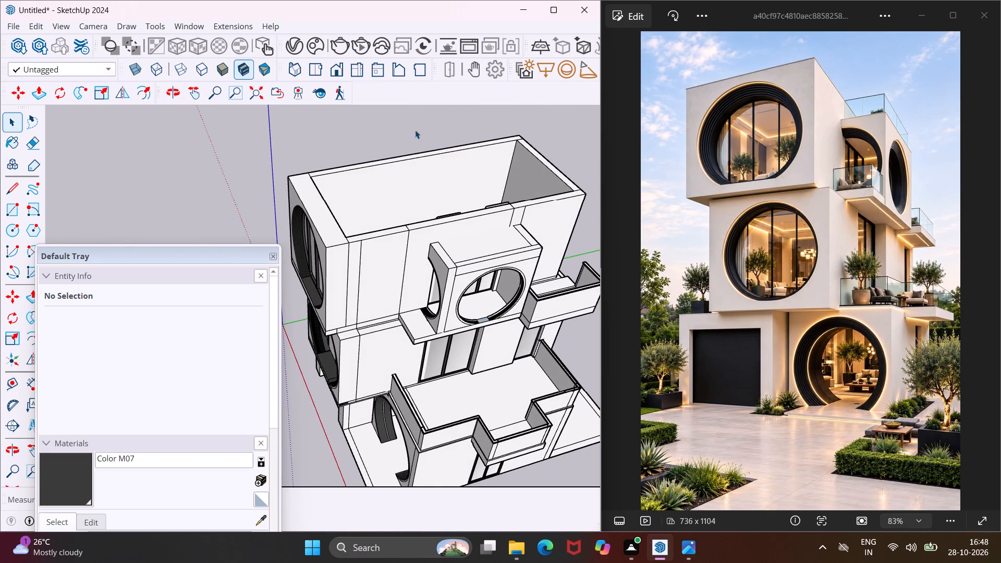
scroll(526, 232, "up", 4)
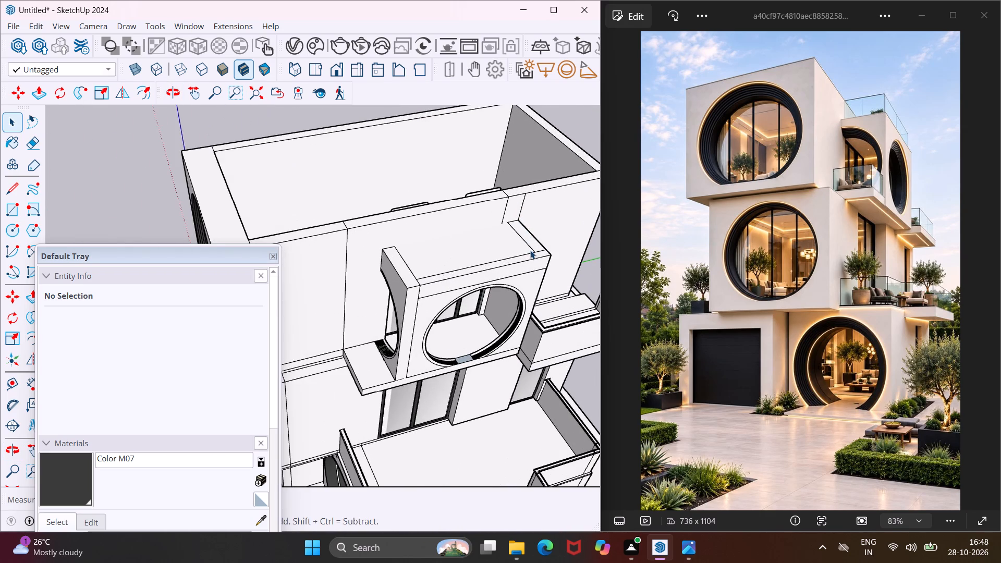
middle_click_drag(530, 251, 481, 209)
scroll(509, 236, "up", 4)
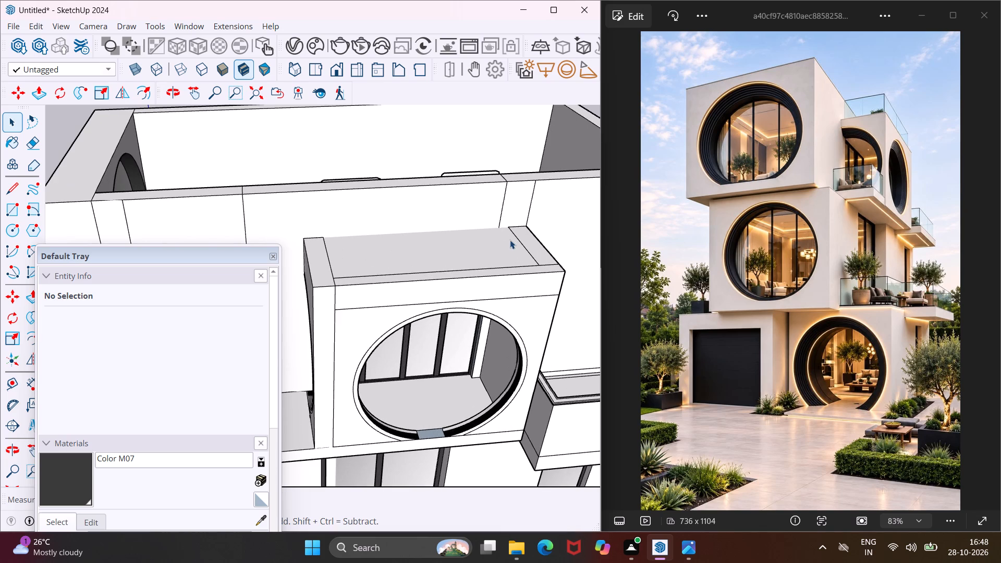
middle_click_drag(505, 265, 526, 297)
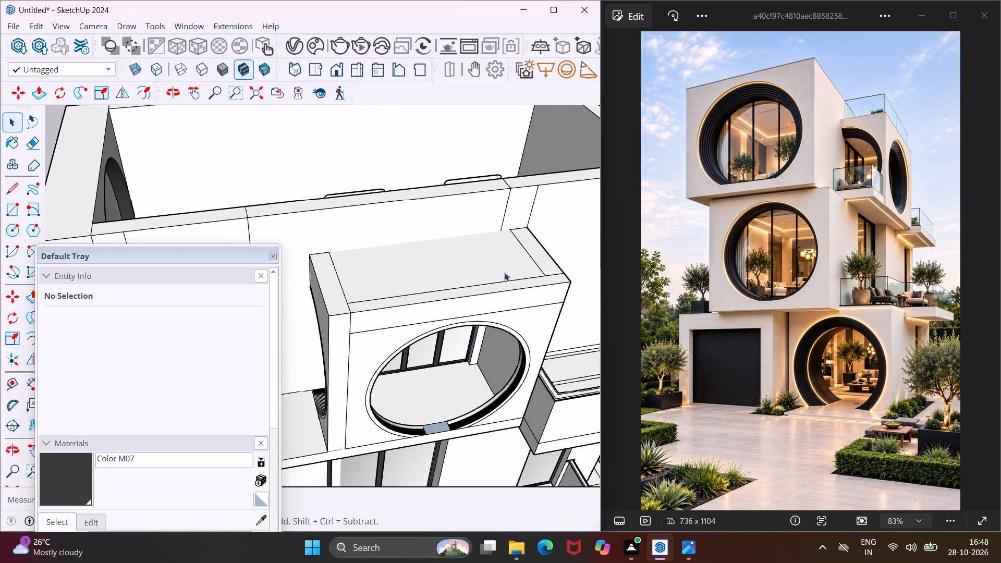
key("e")
scroll(485, 270, "up", 4)
scroll(345, 296, "down", 5)
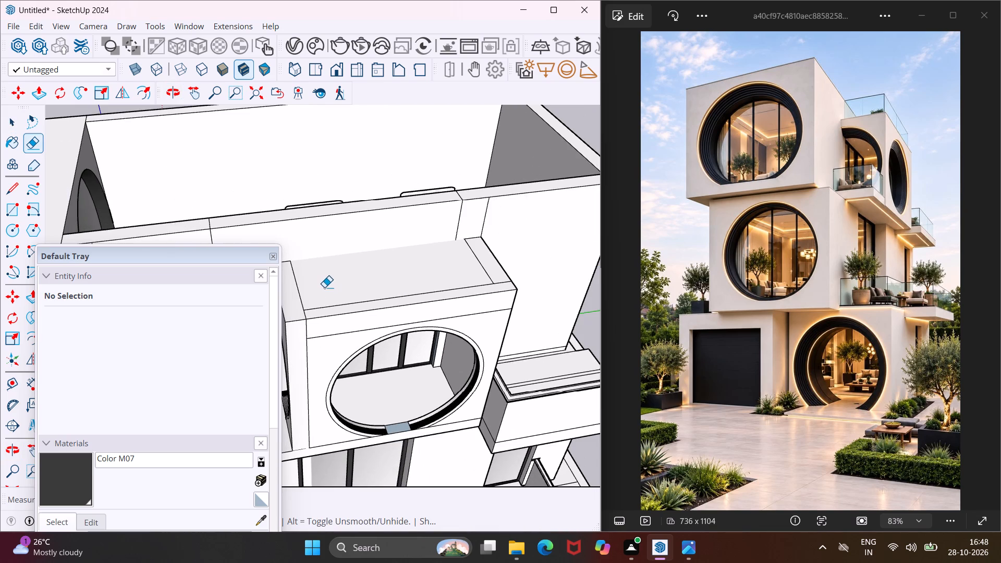
left_click(301, 300)
left_click(304, 309)
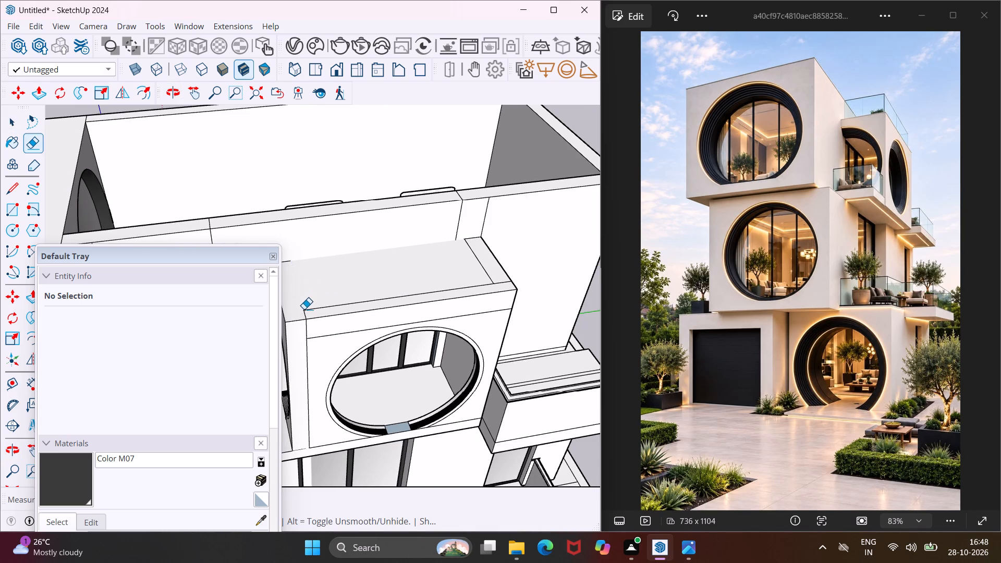
left_click(312, 309)
left_click(304, 313)
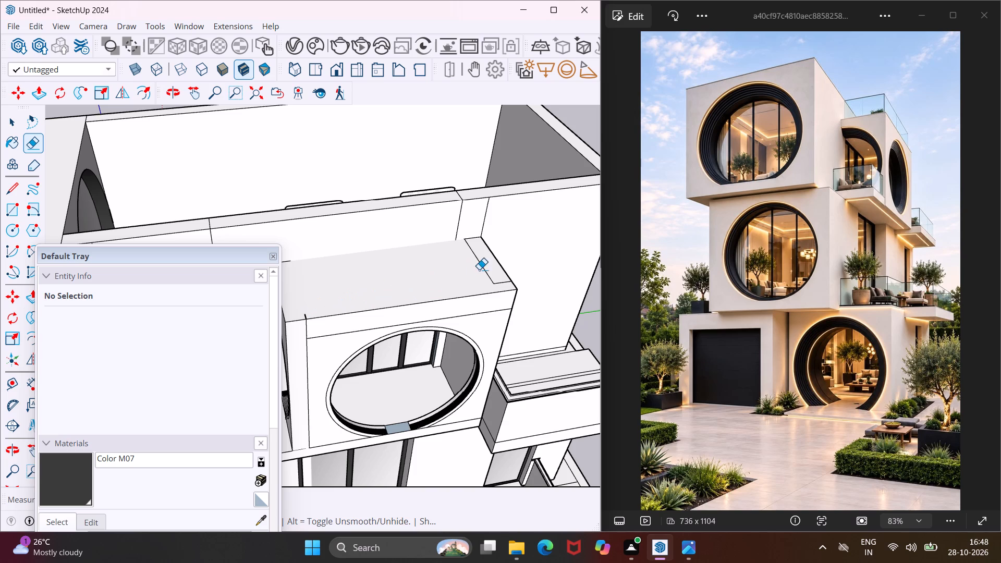
left_click(484, 266)
left_click(497, 280)
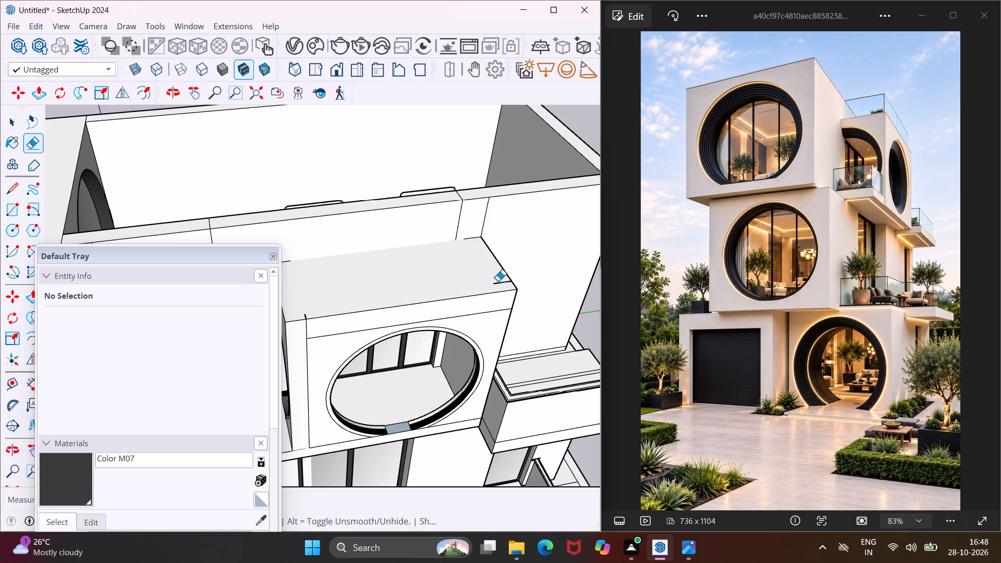
left_click(498, 281)
left_click(498, 281)
left_click(499, 281)
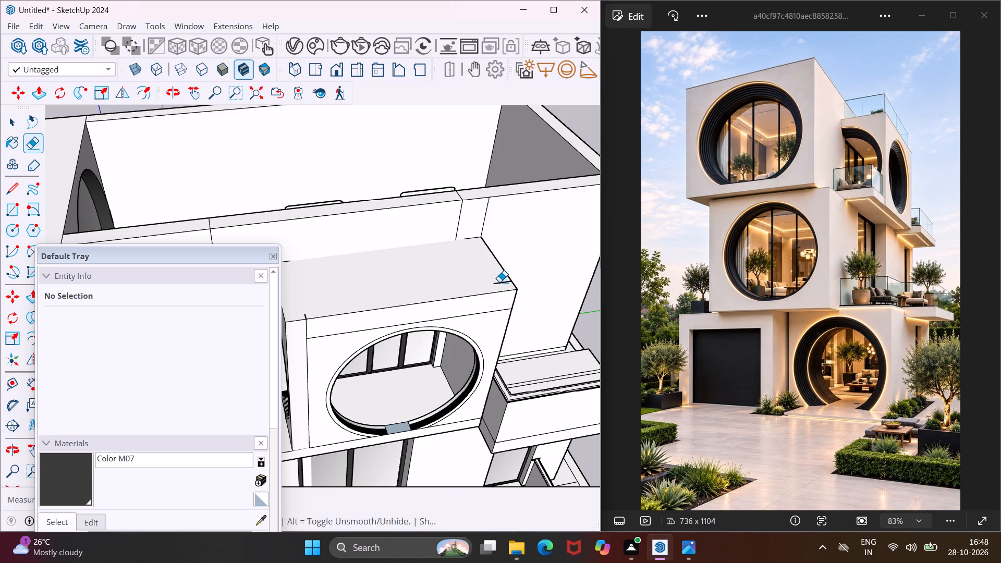
left_click(499, 282)
Erase the leftover line stub and tiny edge fragments near the front corner of the enclosure's top face.
scroll(483, 273, "down", 3)
scroll(331, 269, "up", 7)
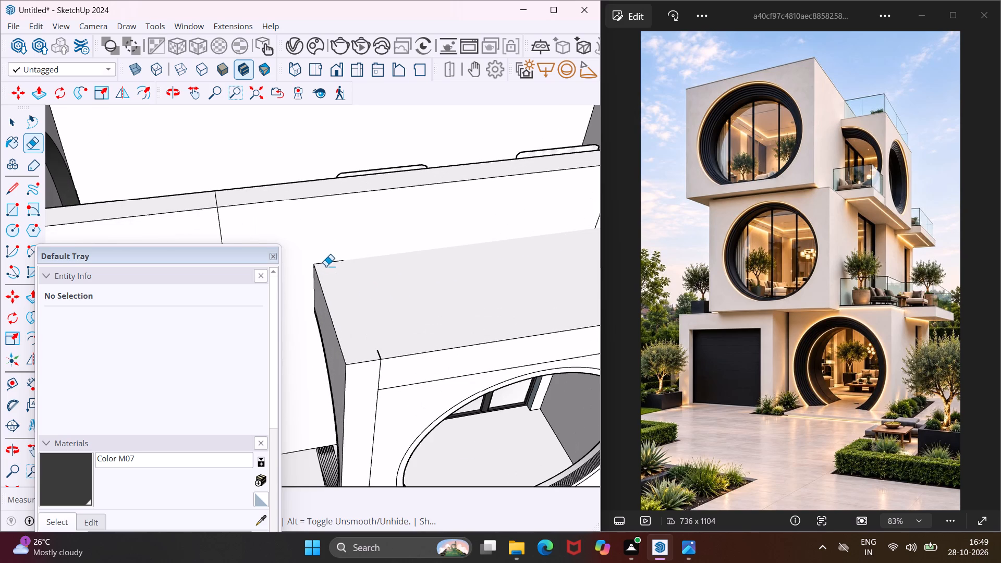
left_click(376, 351)
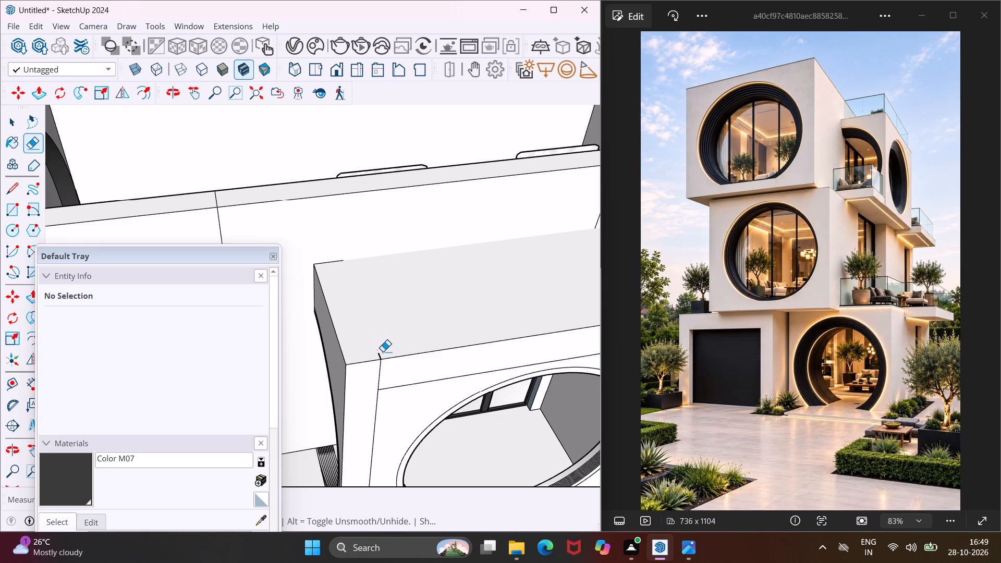
left_click(377, 354)
scroll(381, 348, "up", 5)
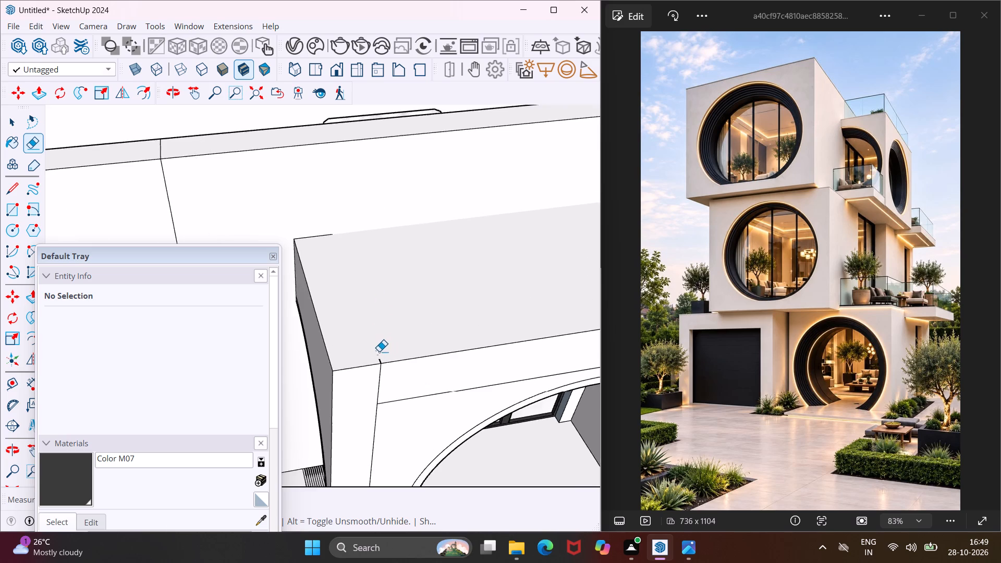
scroll(379, 351, "up", 6)
left_click(379, 370)
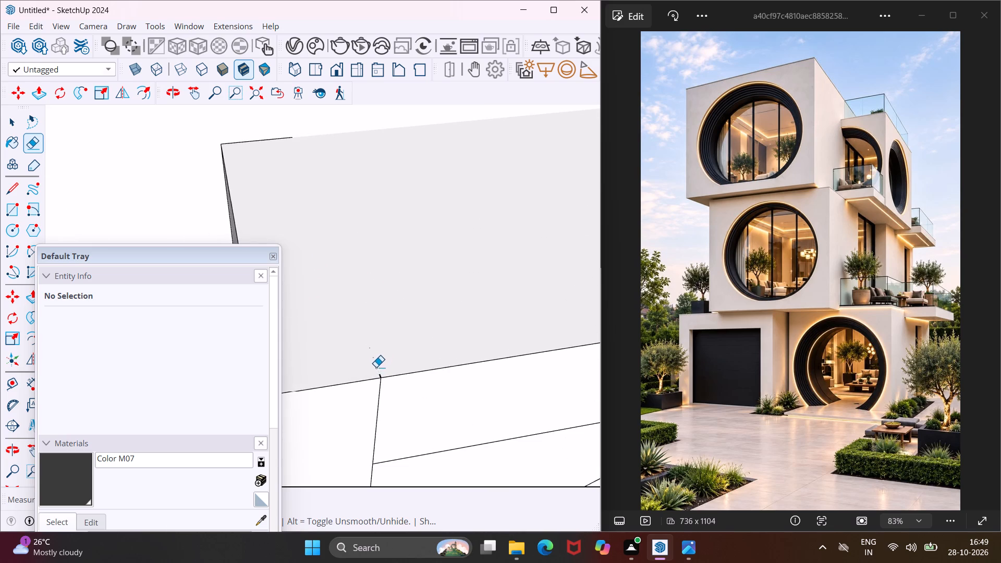
scroll(379, 369, "up", 7)
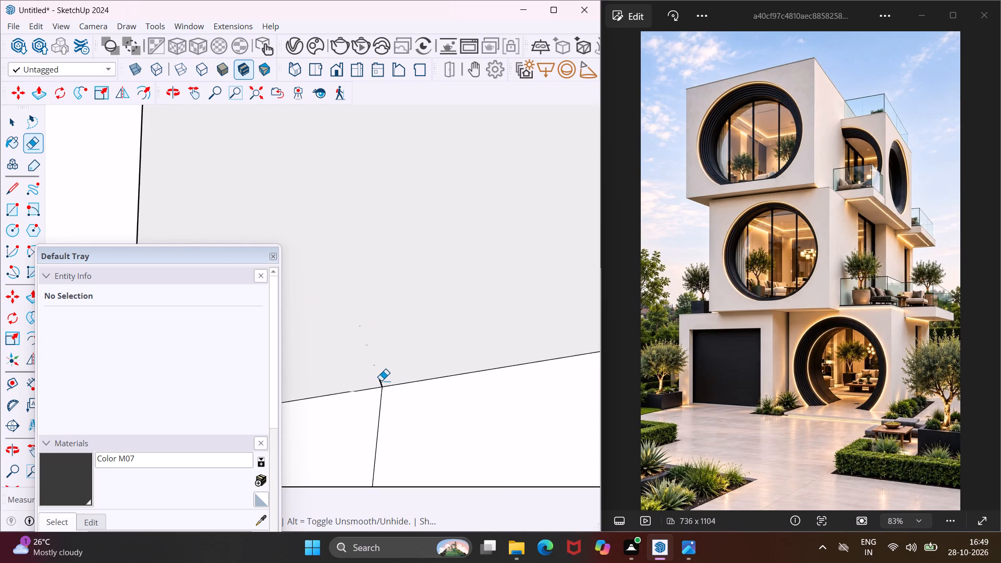
left_click_drag(377, 382, 386, 381)
left_click_drag(359, 318, 379, 378)
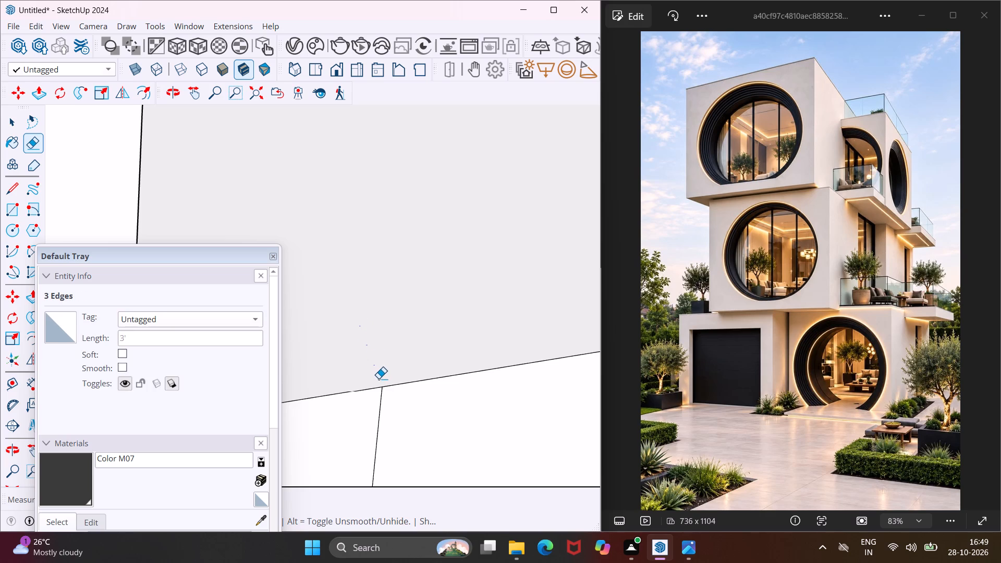
left_click_drag(379, 378, 382, 378)
left_click_drag(364, 334, 375, 367)
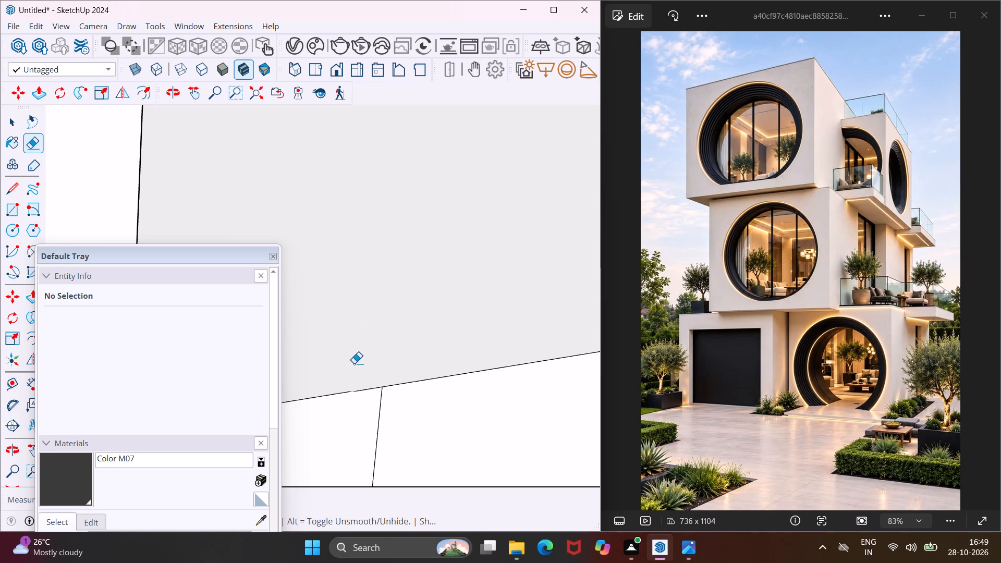
scroll(393, 264, "down", 6)
key("Escape")
key("space")
Offset the outline of the enclosure's top face inward to form a narrow rim.
left_click(393, 262)
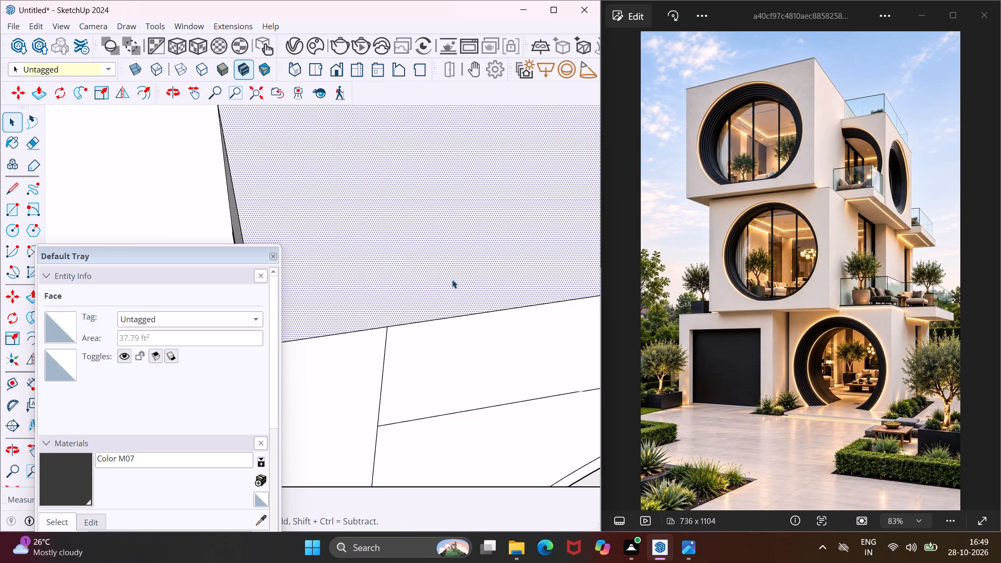
left_click(33, 337)
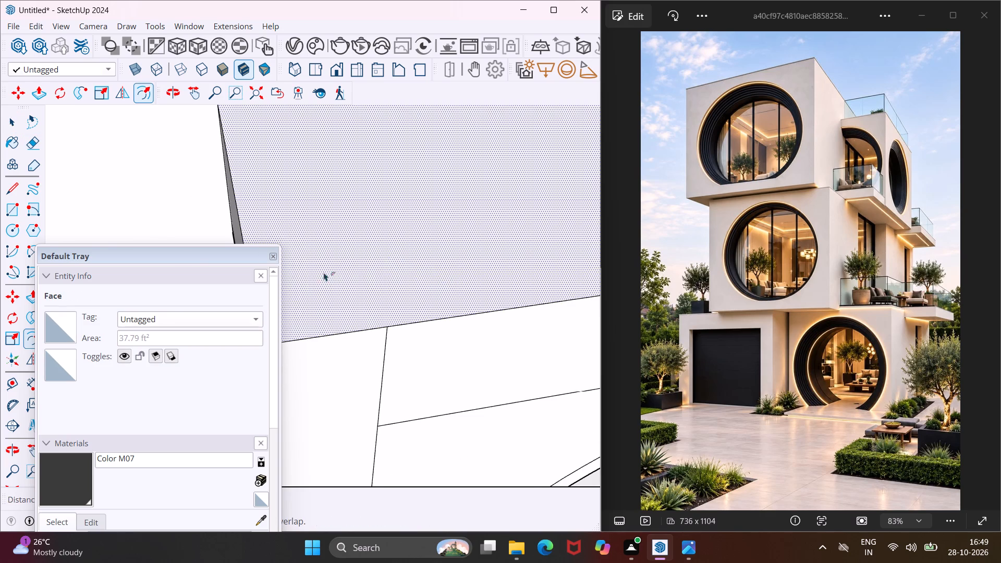
scroll(373, 261, "down", 7)
left_click(393, 267)
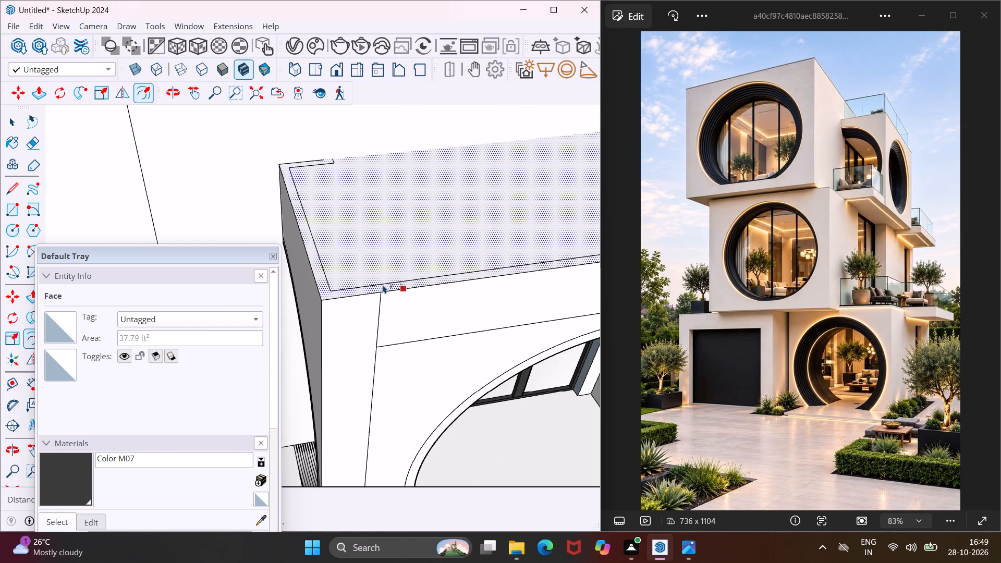
left_click(383, 285)
key("Escape")
key("space")
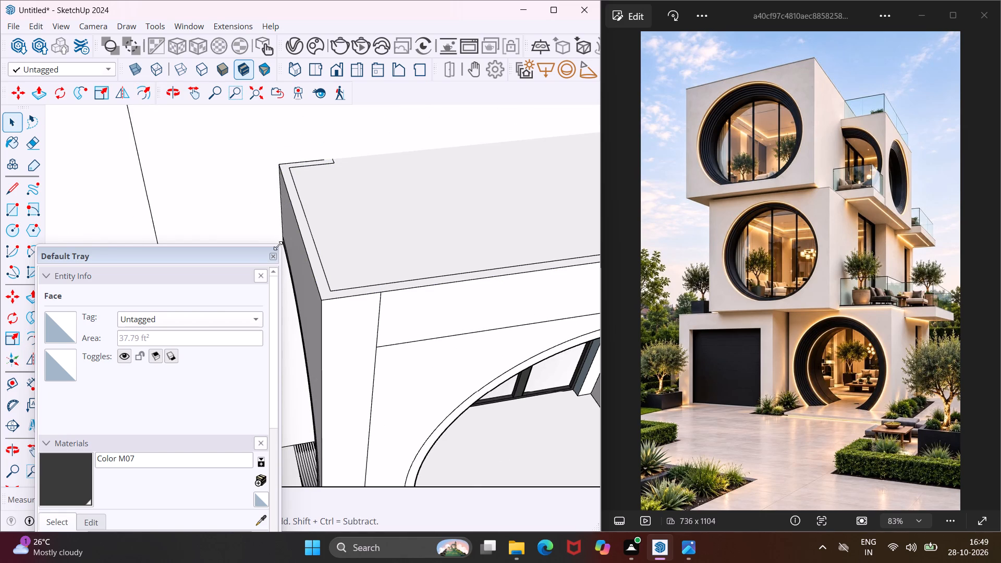
Draw short lines extending both side offset lines to the facade wall, closing off the ends of the roof rim.
scroll(247, 243, "down", 5)
scroll(279, 206, "down", 7)
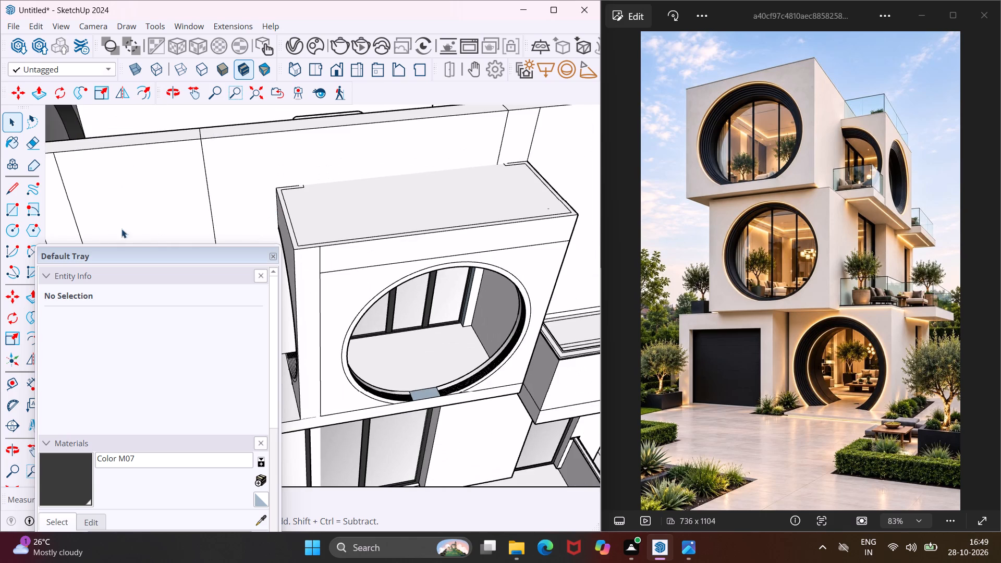
left_click(6, 193)
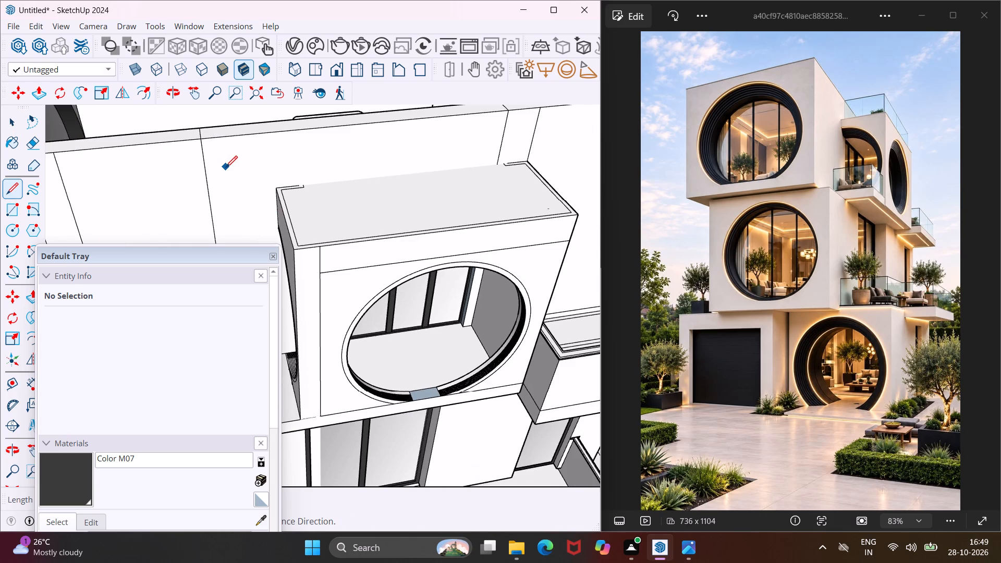
scroll(226, 167, "up", 4)
scroll(280, 180, "up", 13)
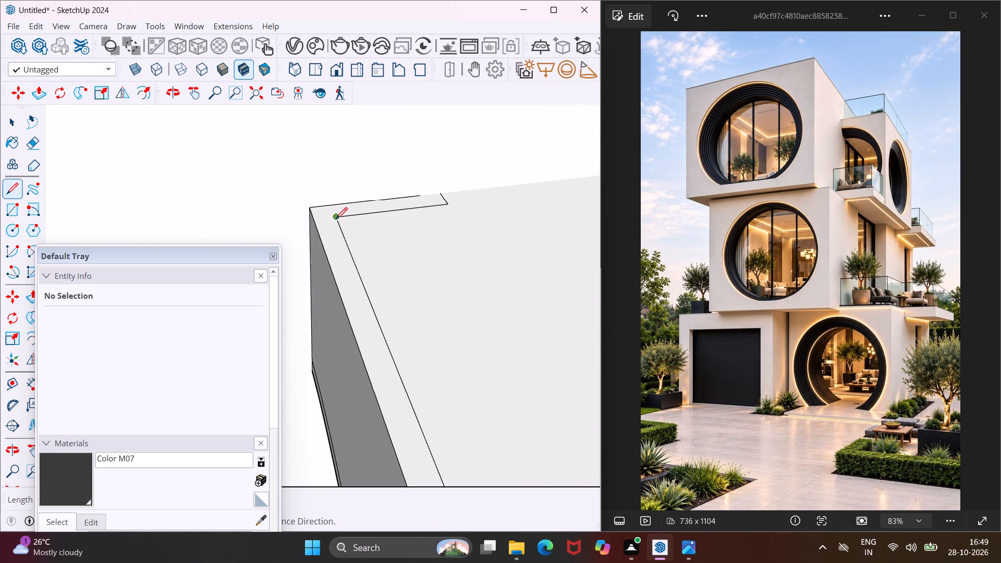
left_click(336, 219)
left_click(328, 206)
scroll(234, 225, "down", 7)
scroll(188, 223, "down", 6)
scroll(320, 199, "down", 4)
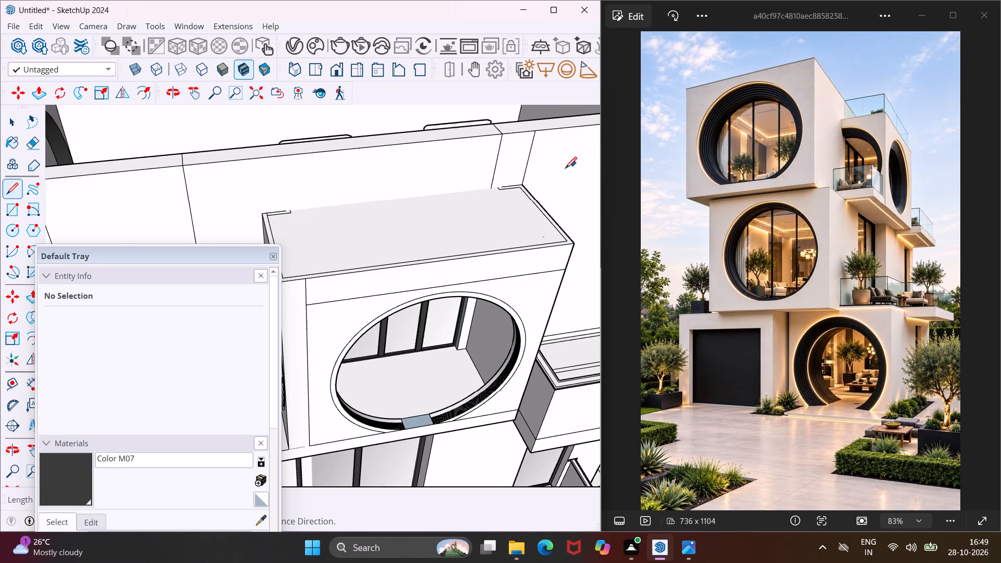
scroll(557, 168, "up", 20)
scroll(557, 168, "up", 1)
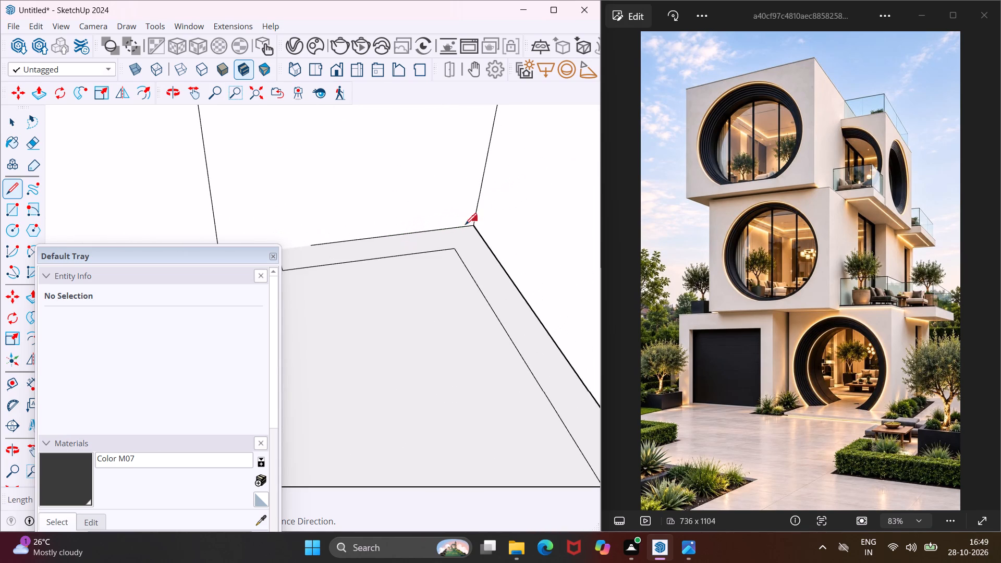
left_click(454, 250)
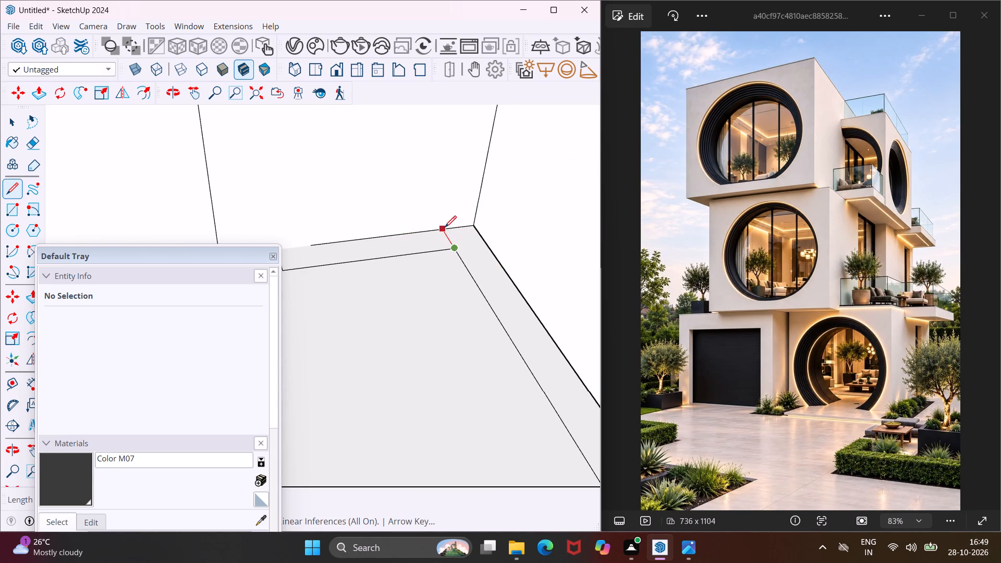
left_click(445, 227)
key("Escape")
key("space")
Push/pull the narrow rim on the enclosure's roof up 3' to form a parapet.
left_click(470, 251)
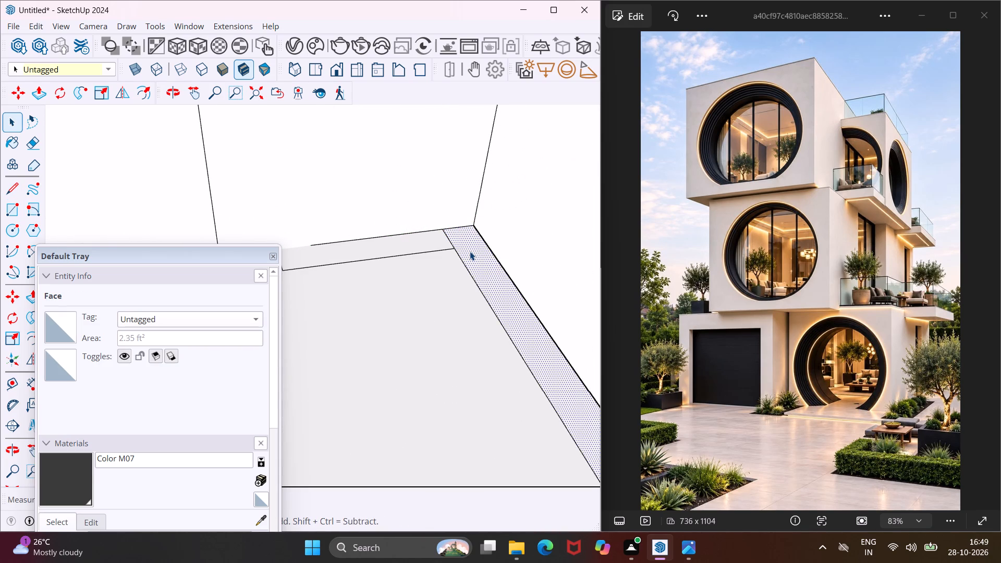
key("p")
left_click(470, 251)
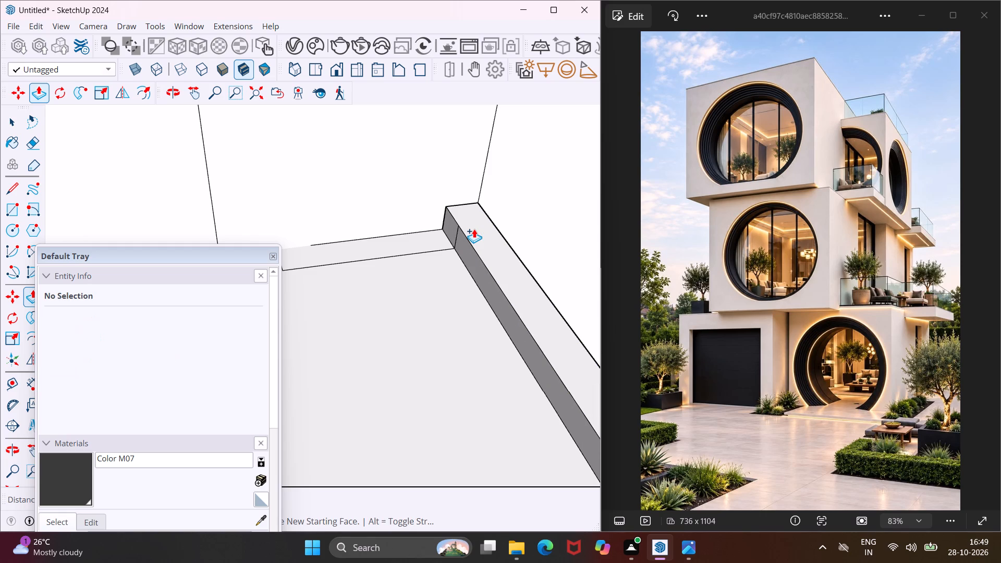
type("3'")
key("Return")
scroll(470, 227, "down", 16)
scroll(449, 211, "down", 8)
scroll(443, 205, "down", 16)
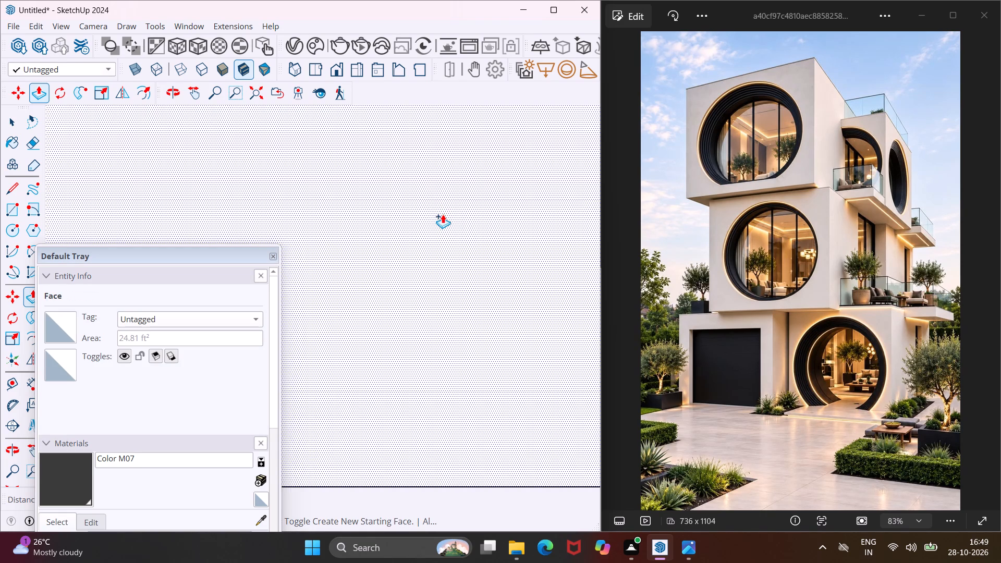
scroll(443, 214, "down", 15)
scroll(441, 213, "down", 20)
scroll(441, 213, "down", 4)
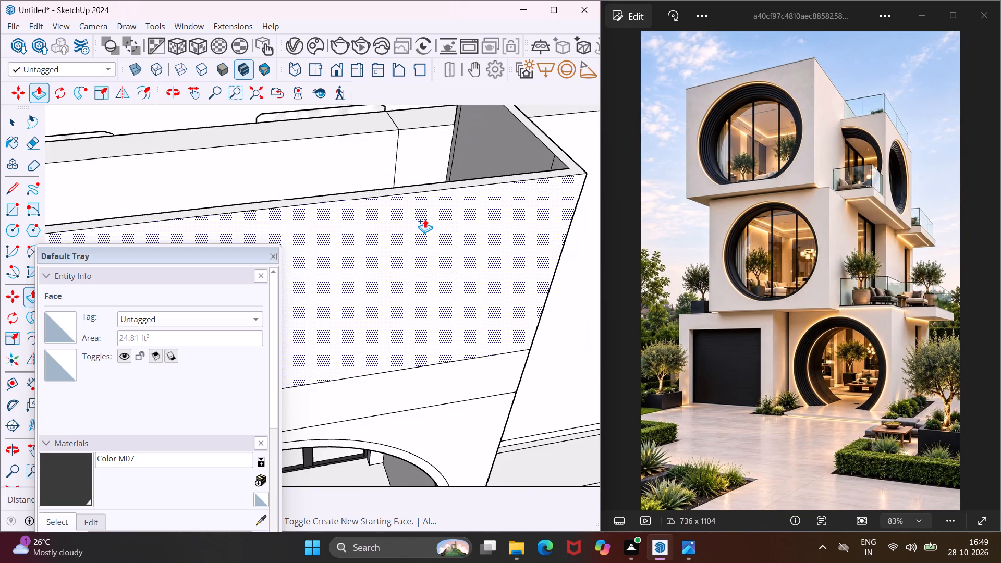
Push/pull the top faces of the long wall beside the balcony enclosure up level with the enclosure's parapet.
scroll(424, 219, "down", 8)
middle_click_drag(393, 238, 505, 229)
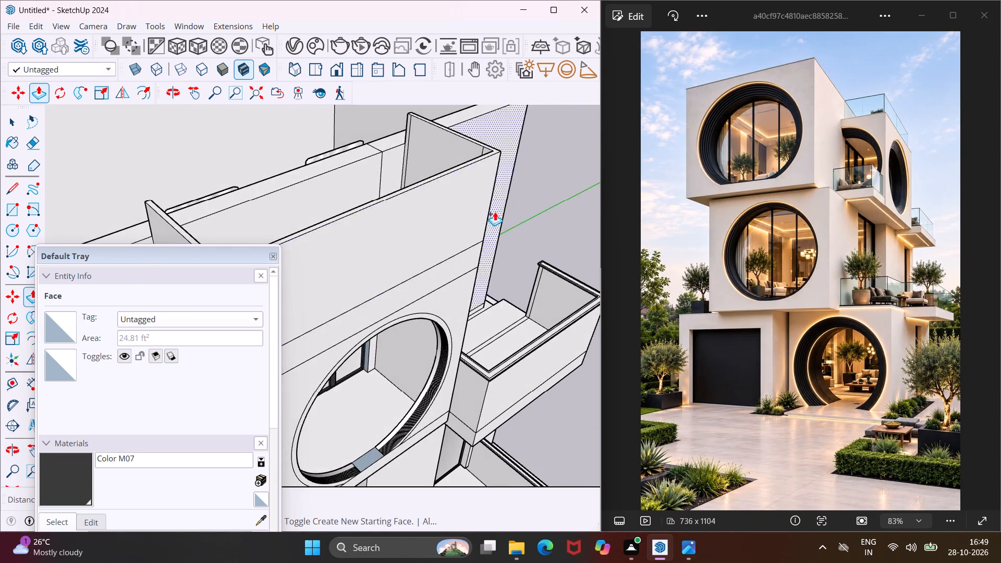
scroll(495, 198, "down", 6)
scroll(309, 216, "up", 9)
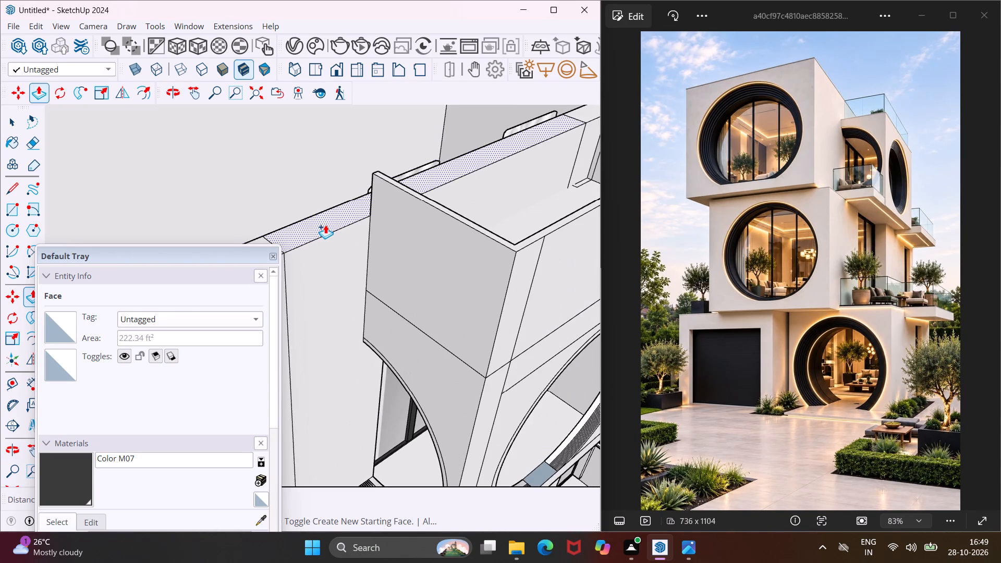
left_click(325, 225)
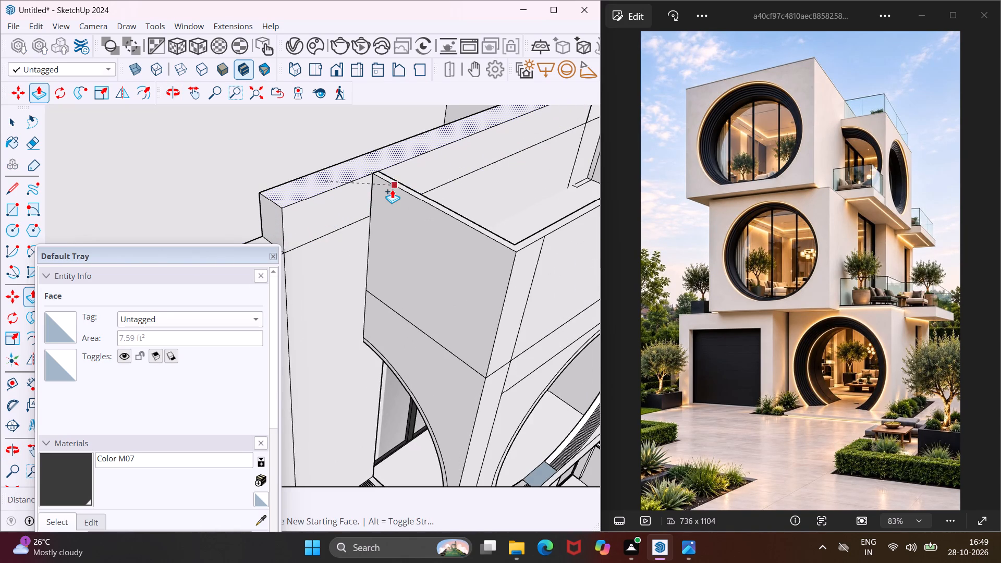
left_click(397, 186)
scroll(400, 153, "down", 7)
scroll(311, 208, "up", 4)
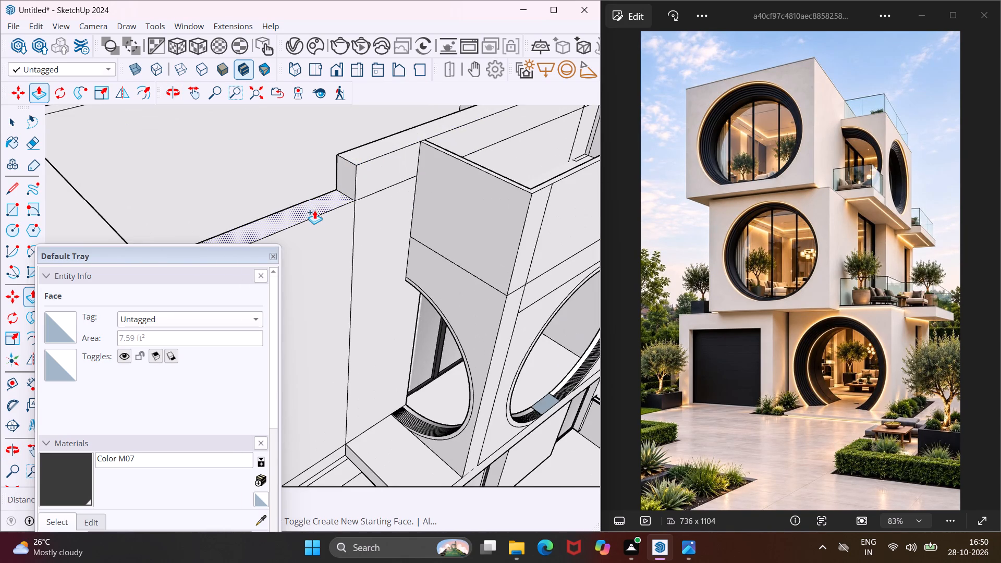
left_click(316, 210)
scroll(332, 192, "down", 4)
left_click(371, 163)
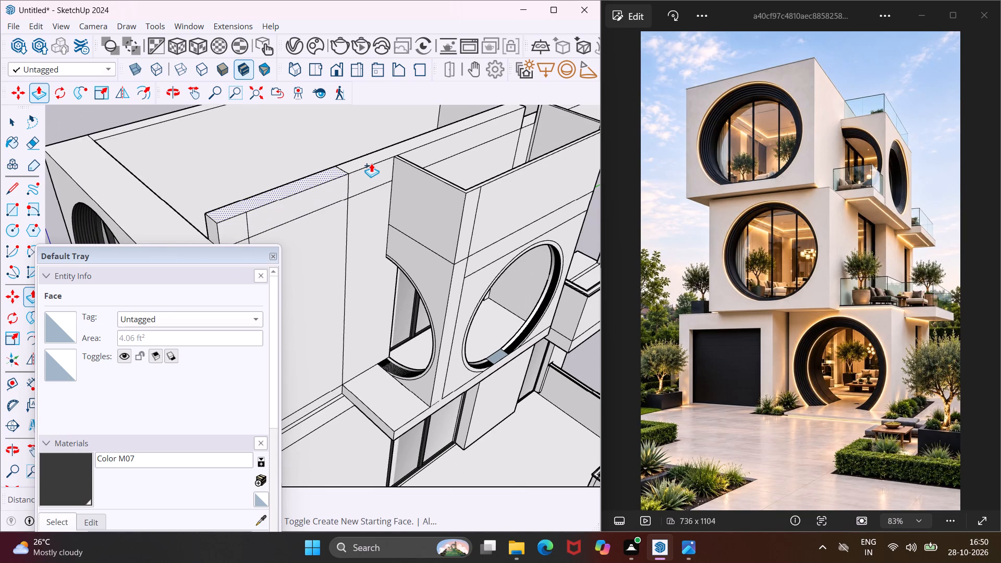
Push/pull the top faces of the front wall and the opposite long wall up level with the raised wall.
scroll(371, 163, "down", 4)
scroll(255, 207, "up", 3)
left_click(250, 213)
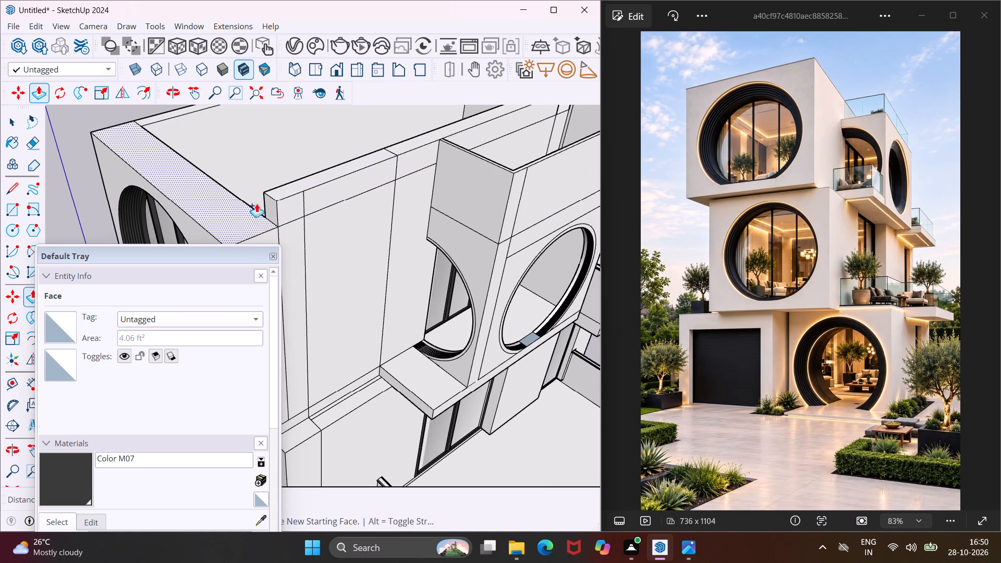
left_click(274, 188)
middle_click_drag(280, 188, 424, 163)
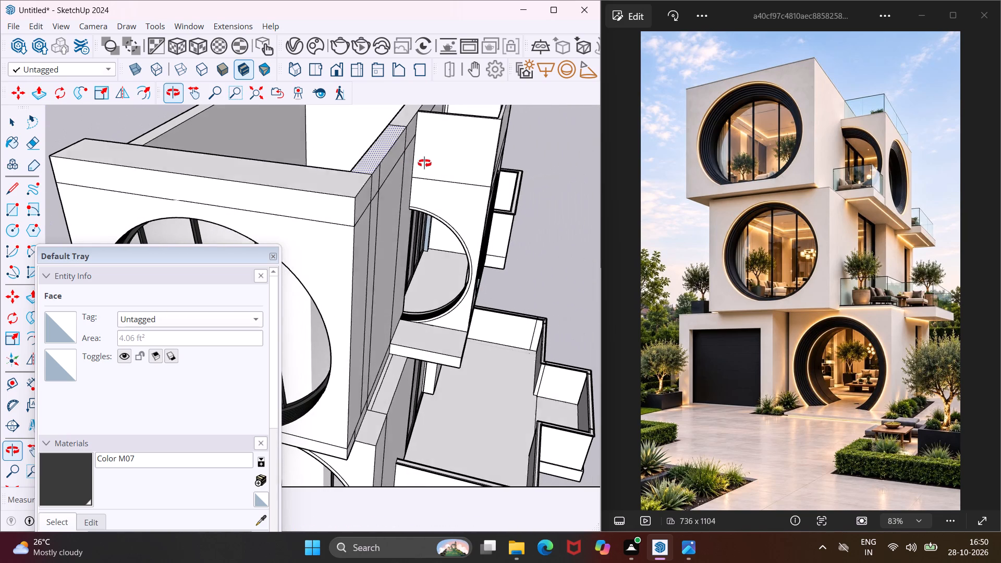
middle_click_drag(424, 163, 427, 162)
scroll(418, 154, "down", 4)
middle_click_drag(312, 180, 431, 169)
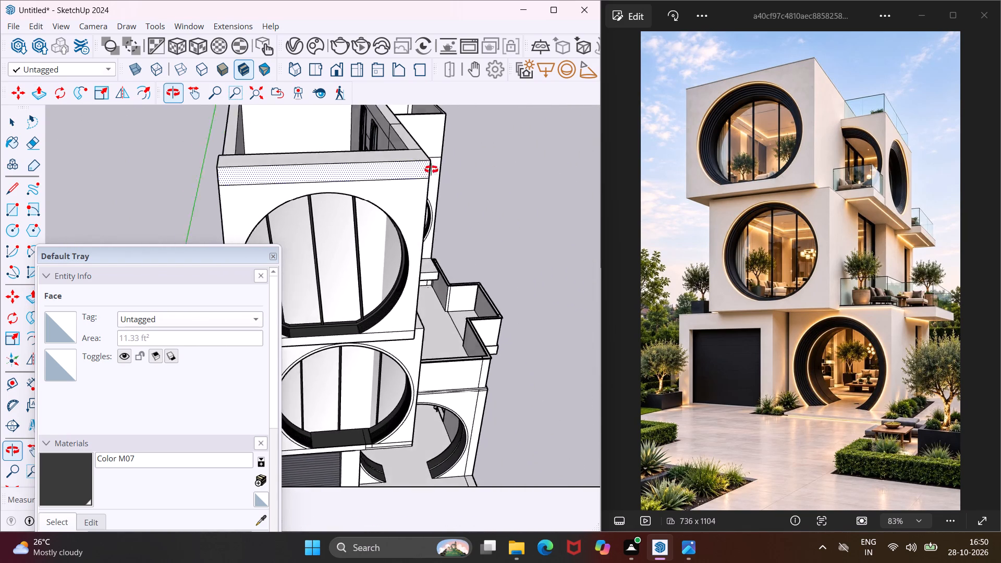
middle_click_drag(431, 169, 459, 162)
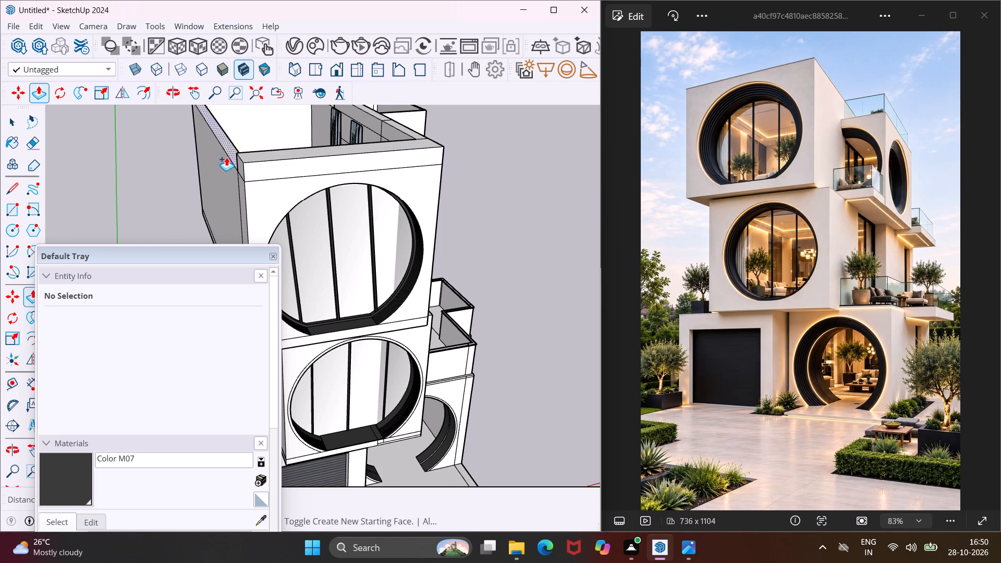
scroll(226, 151, "up", 7)
left_click(239, 149)
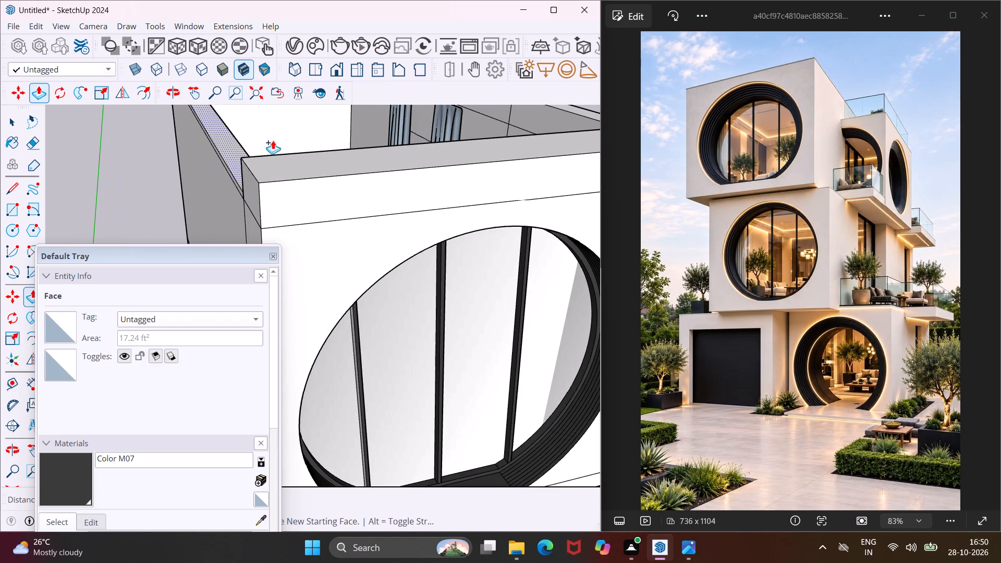
left_click(294, 167)
scroll(245, 176, "down", 7)
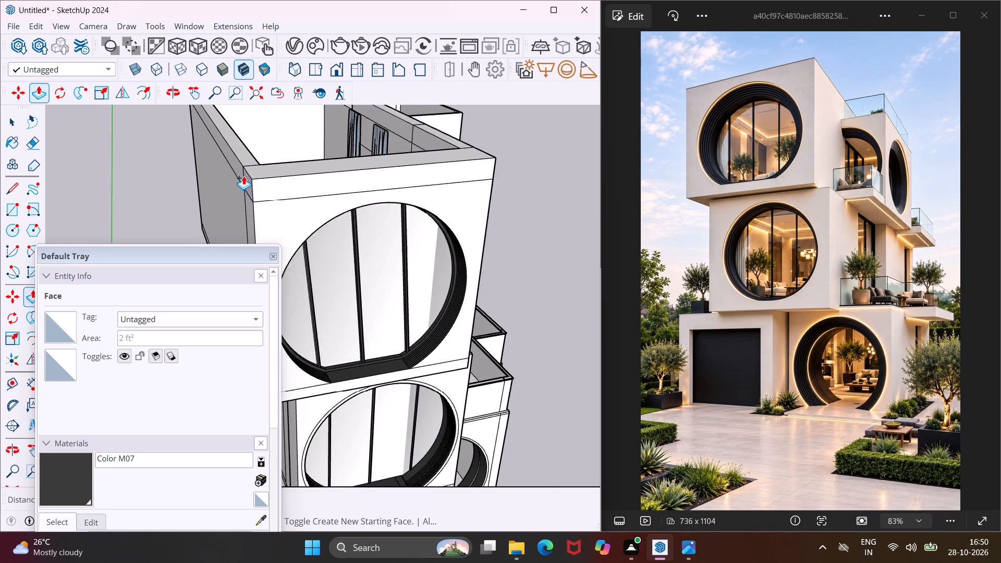
Push/pull the top face of the rear wall and its remaining corner piece up level with the other raised walls.
middle_click_drag(243, 176, 540, 239)
scroll(520, 224, "down", 5)
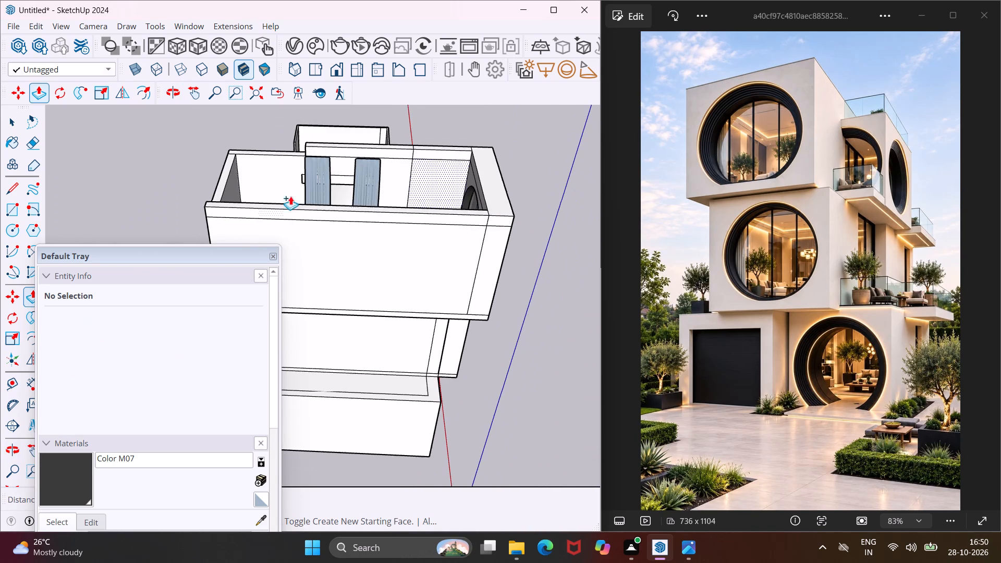
scroll(214, 184, "up", 8)
left_click(224, 195)
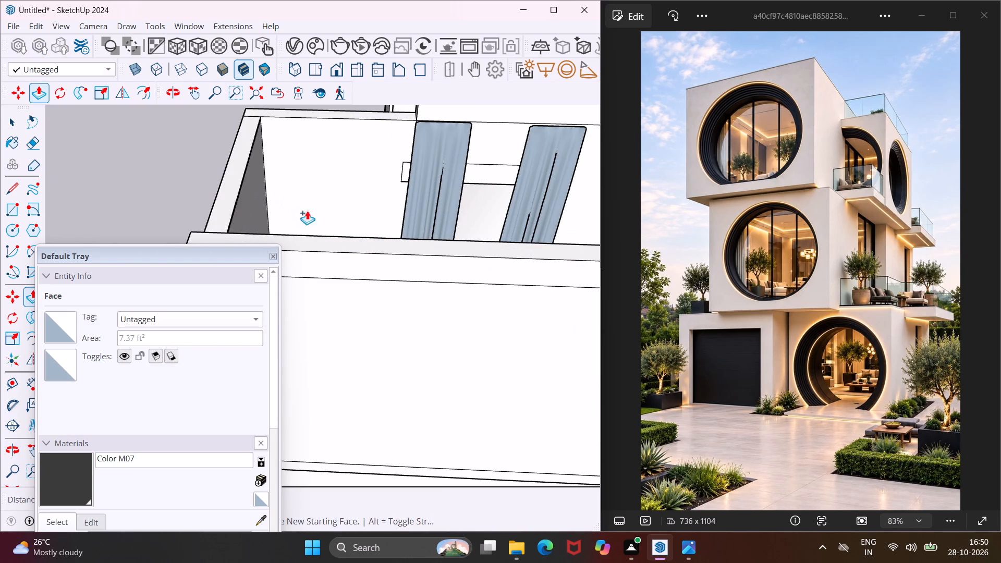
left_click(335, 245)
middle_click_drag(331, 145, 475, 193)
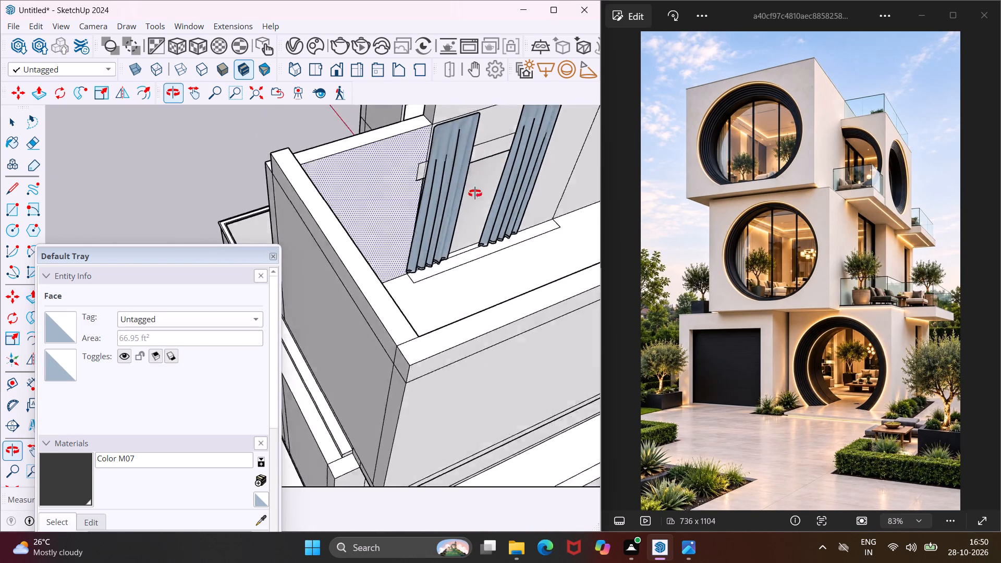
middle_click_drag(475, 193, 551, 196)
scroll(334, 150, "up", 4)
left_click(347, 160)
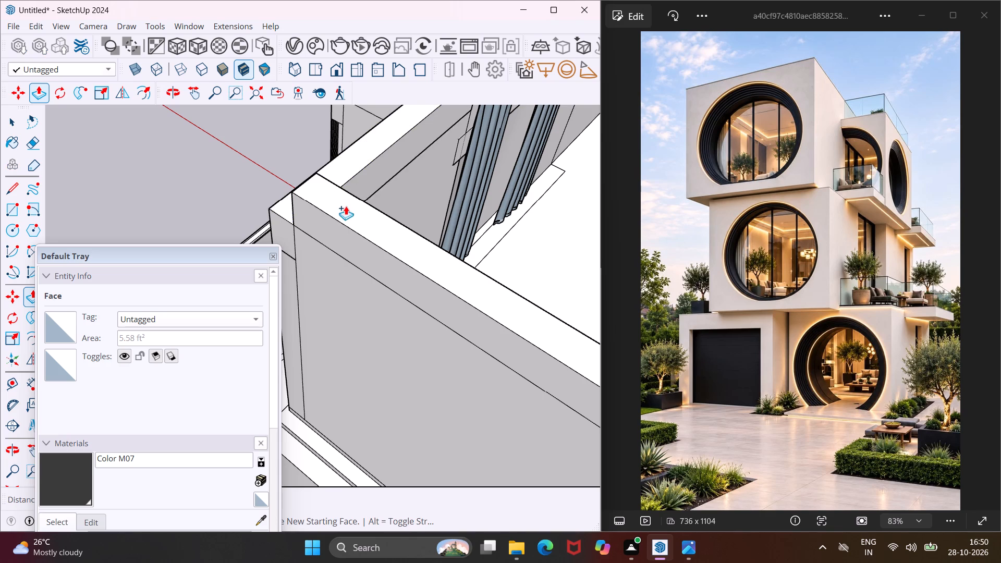
left_click(366, 225)
scroll(307, 227, "down", 5)
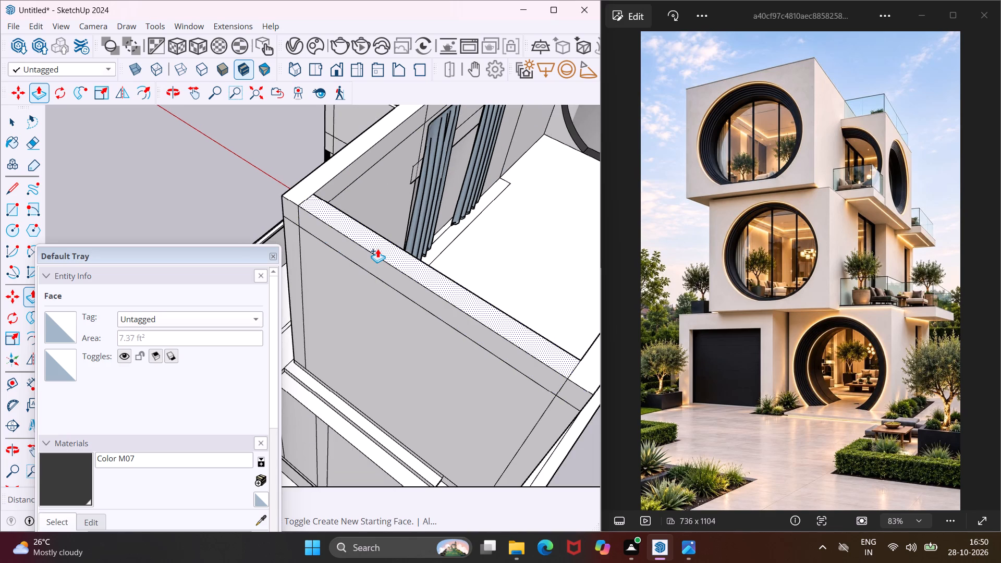
key("Escape")
key("space")
Draw a rectangle between opposite inner corners of the raised top-floor walls to close the roof opening with a face.
middle_click_drag(377, 249, 186, 190)
scroll(196, 167, "down", 3)
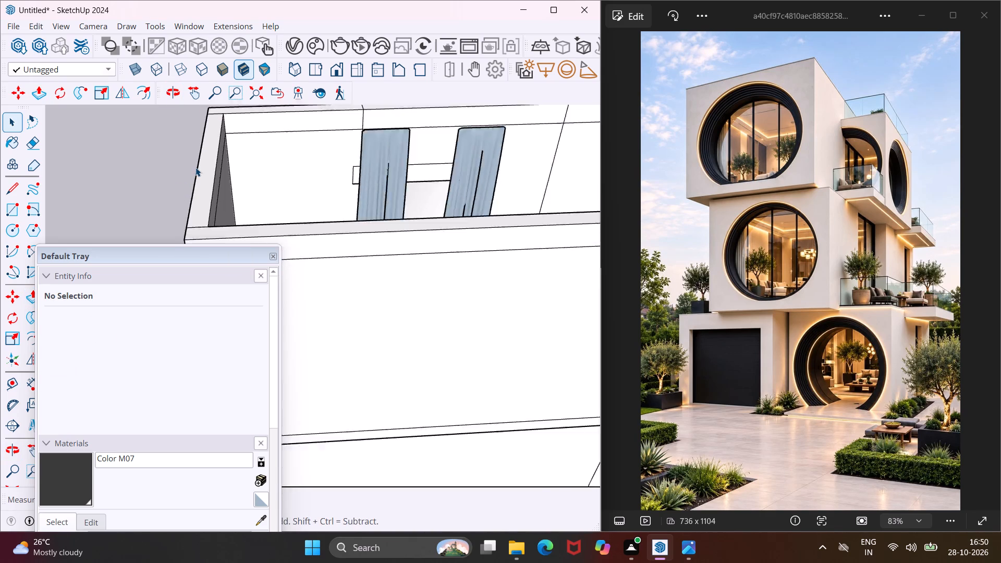
scroll(196, 167, "down", 8)
middle_click_drag(439, 191, 213, 202)
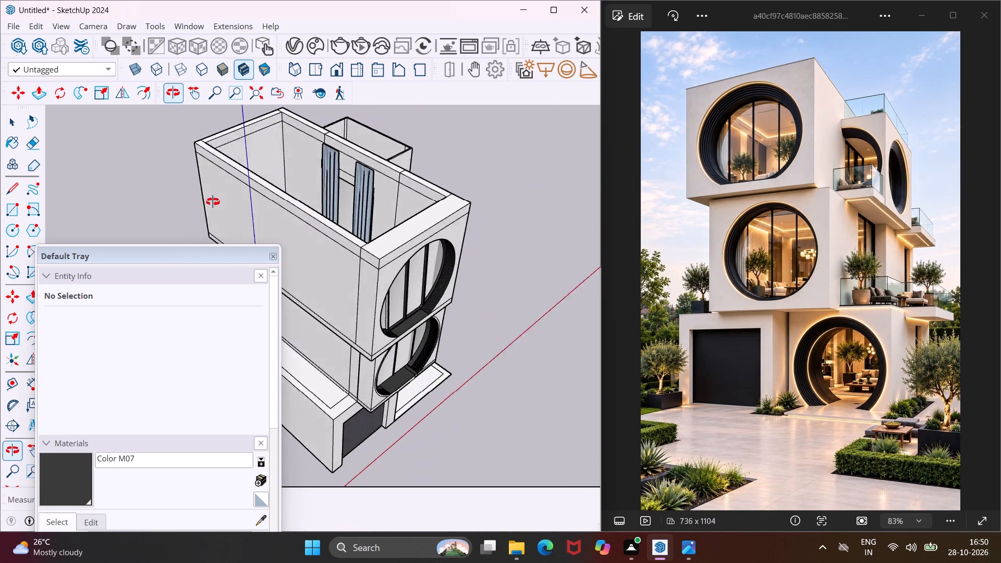
middle_click_drag(213, 202, 153, 169)
middle_click_drag(367, 180, 294, 179)
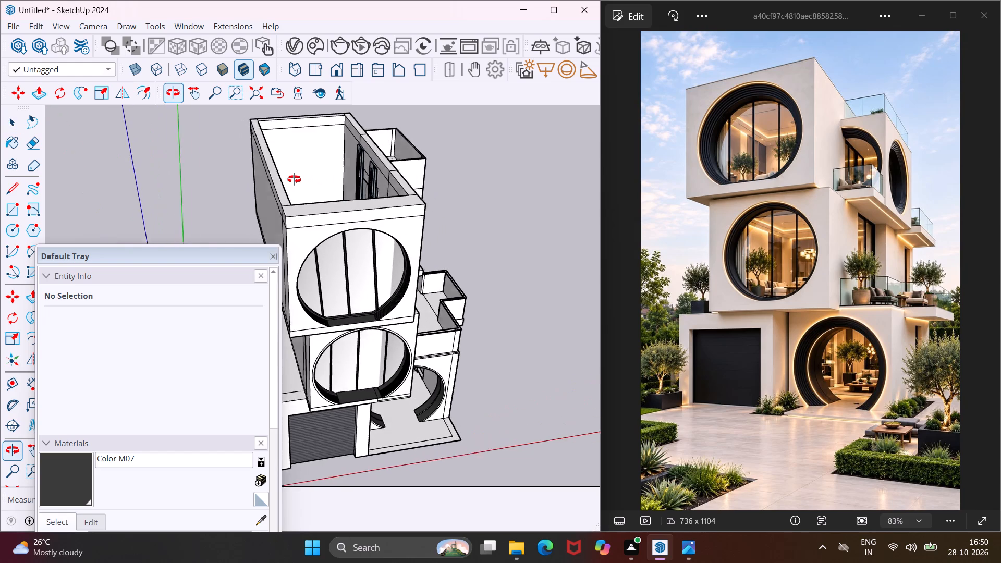
middle_click_drag(294, 179, 280, 180)
scroll(280, 180, "down", 2)
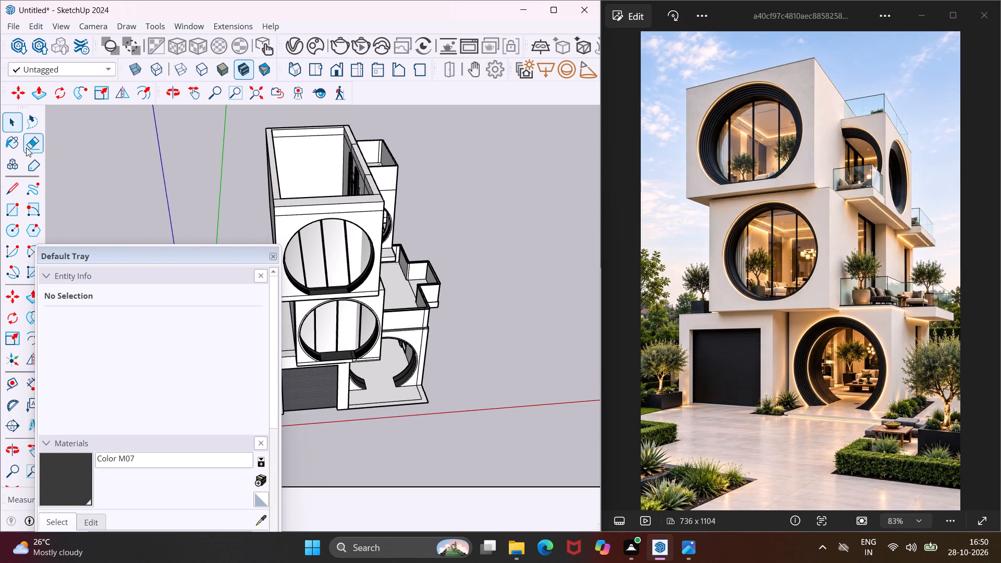
left_click(18, 201)
scroll(239, 128, "up", 3)
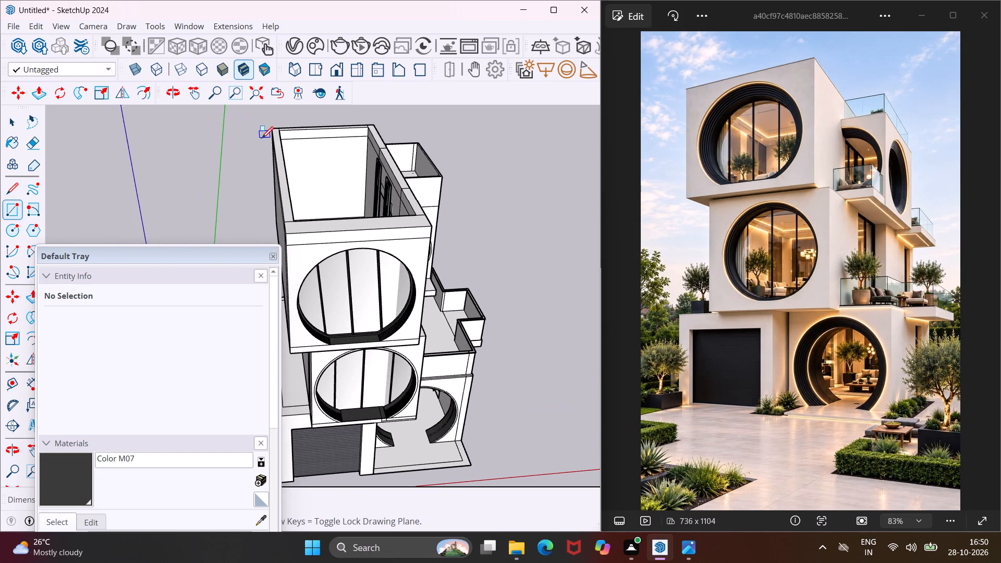
middle_click_drag(262, 138, 277, 179)
scroll(274, 137, "up", 4)
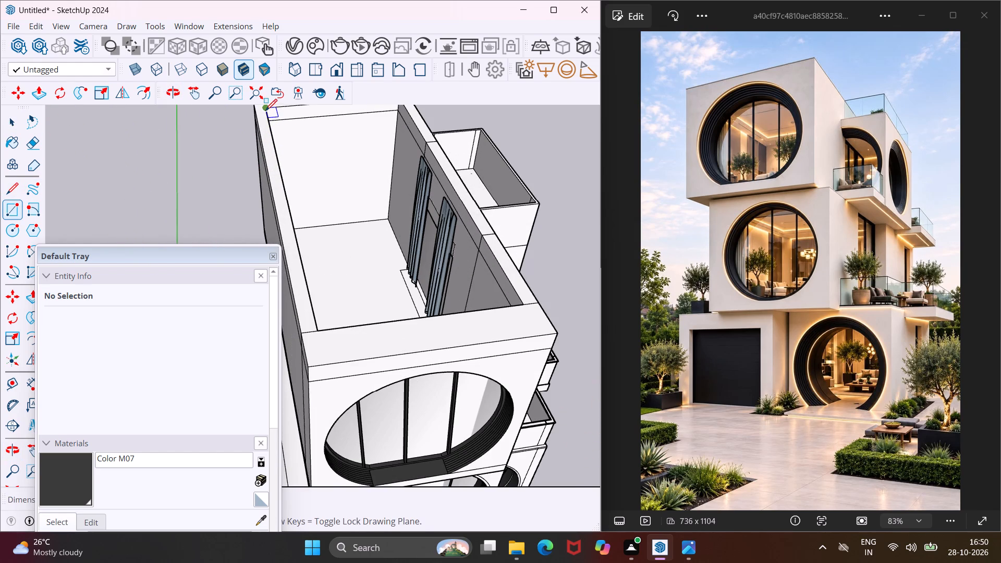
left_click(265, 110)
scroll(315, 158, "down", 4)
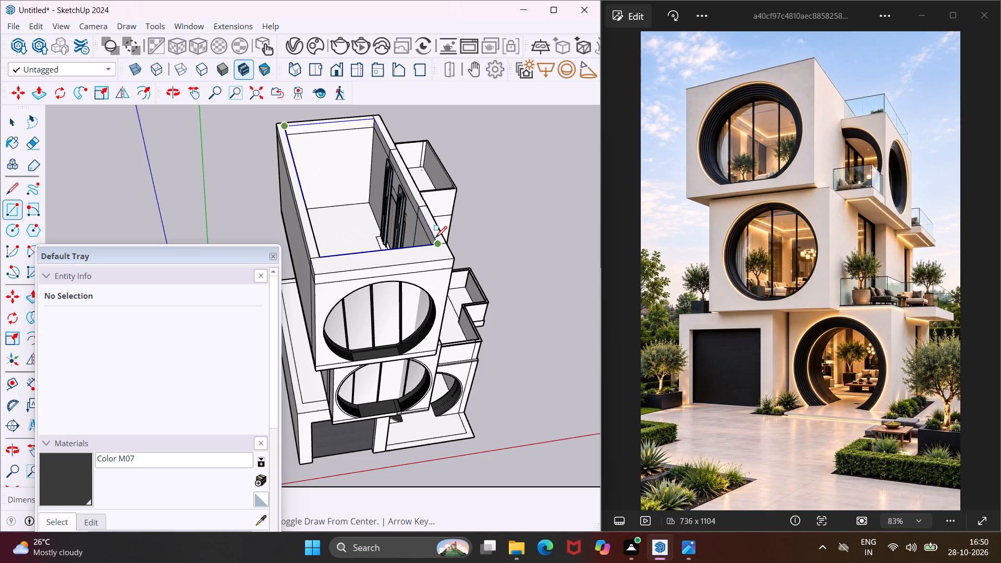
left_click(436, 241)
key("Escape")
key("space")
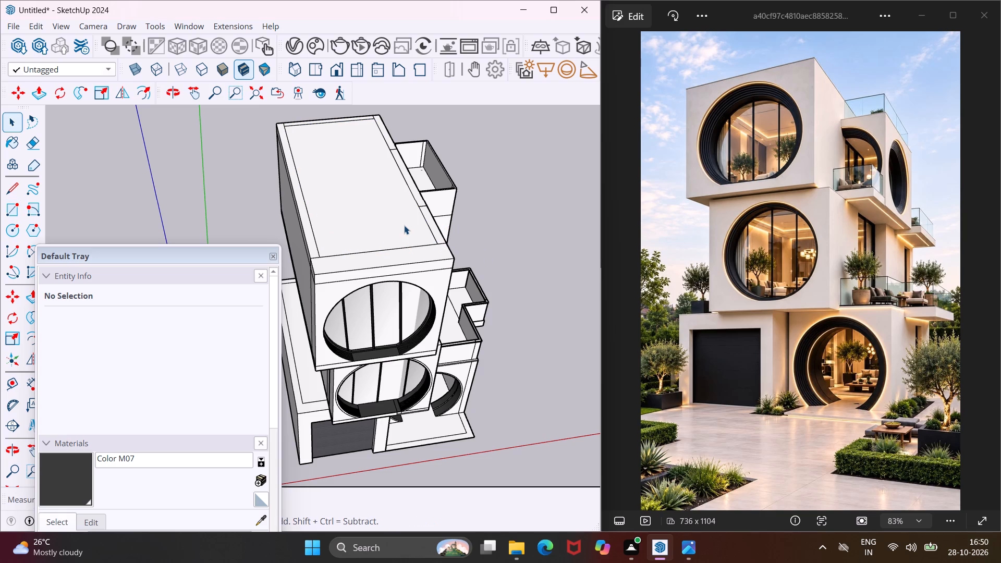
Push/pull the new roof face by 6".
left_click(404, 225)
key("p")
left_click(404, 225)
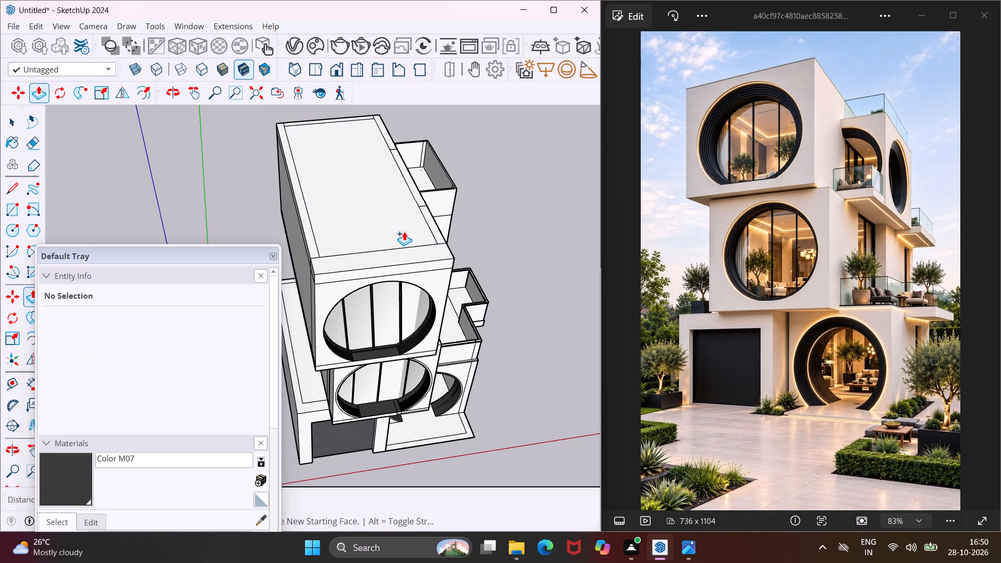
type("6\"")
key("Return")
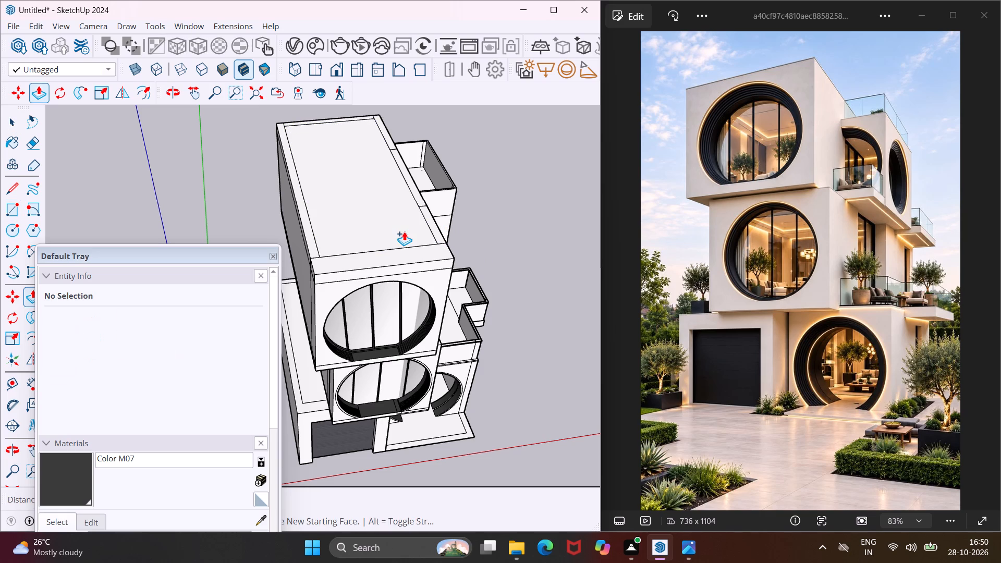
key("Escape")
key("space")
Offset the enclosure parapet's top face outward to outline a slightly overhanging coping along its inner and outer edges.
middle_click_drag(482, 214, 331, 194)
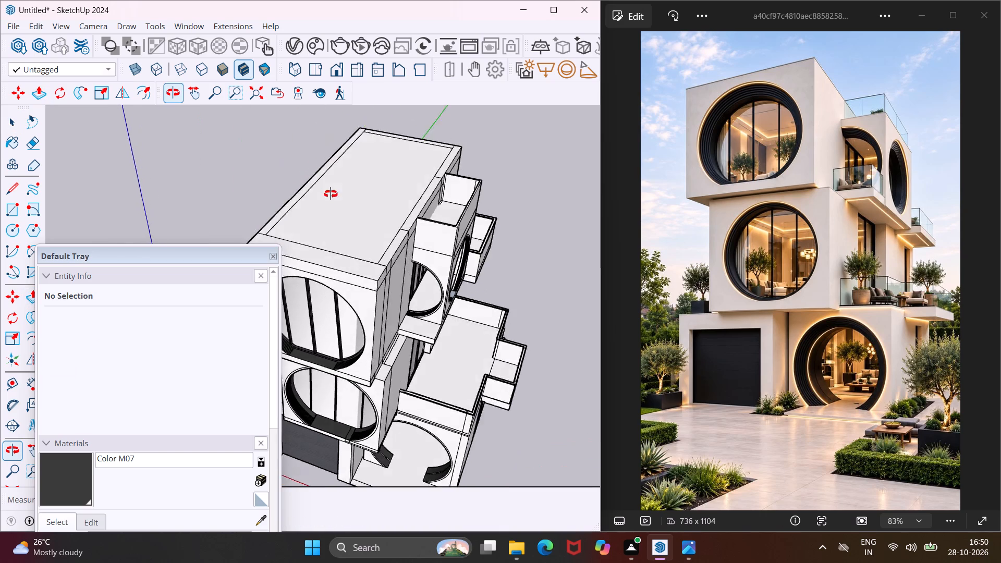
middle_click_drag(331, 194, 307, 181)
scroll(438, 210, "up", 8)
middle_click_drag(438, 210, 402, 215)
scroll(417, 246, "up", 8)
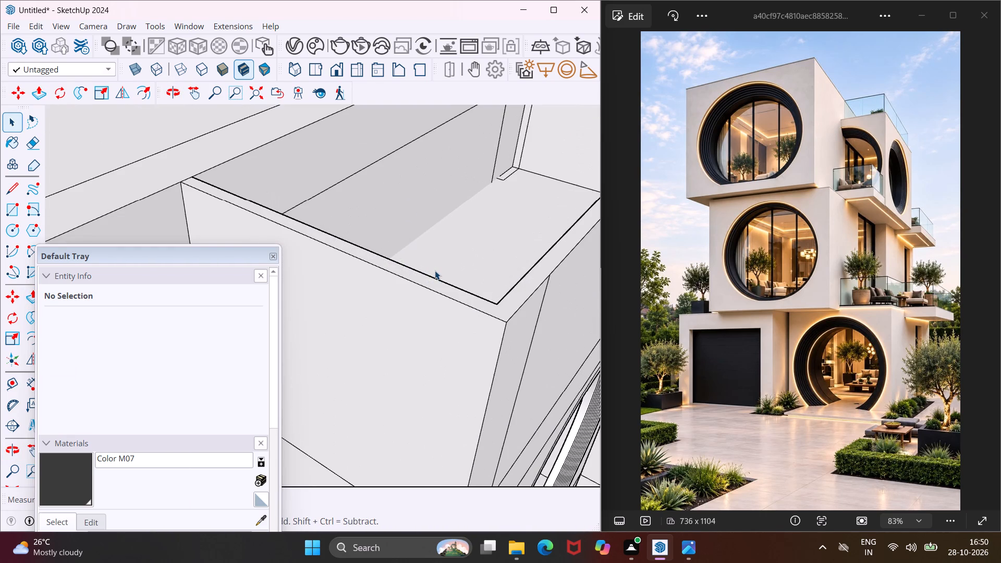
left_click(445, 289)
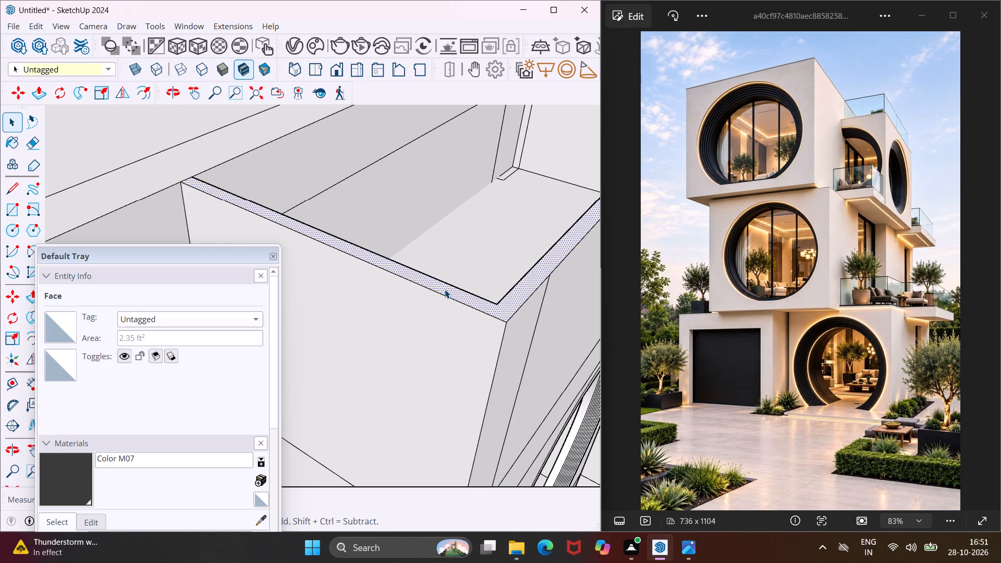
left_click(27, 338)
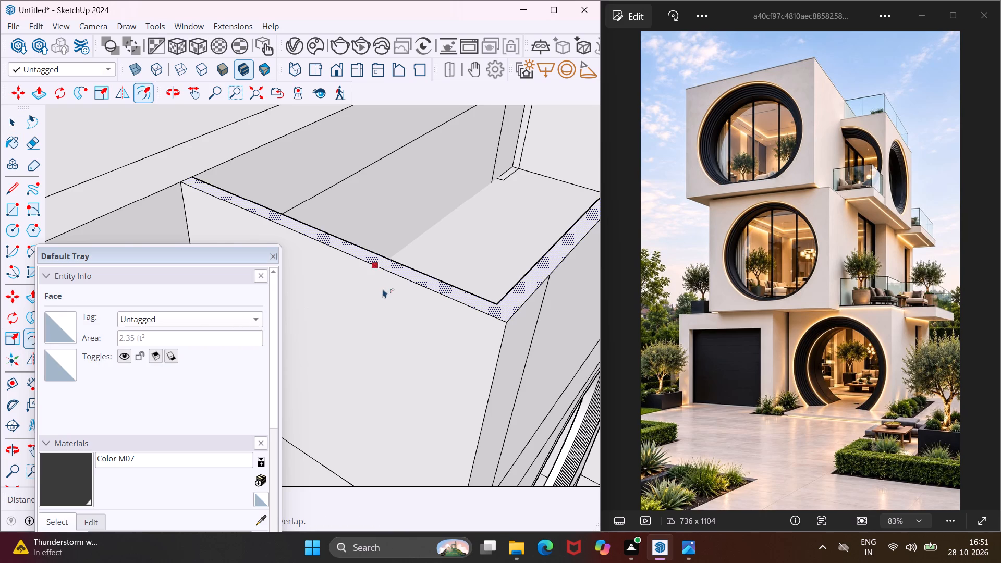
scroll(388, 287, "up", 4)
left_click(407, 283)
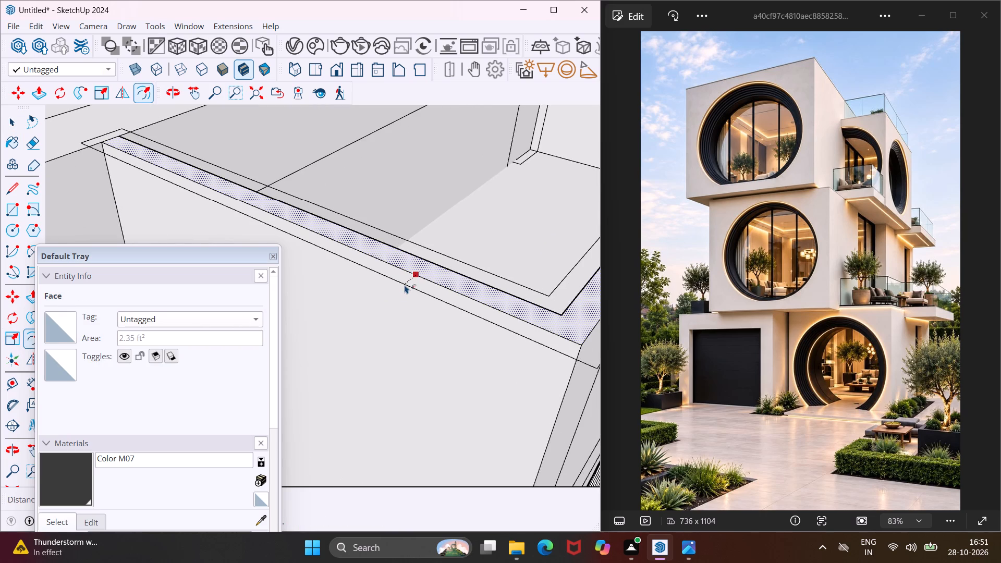
left_click(407, 282)
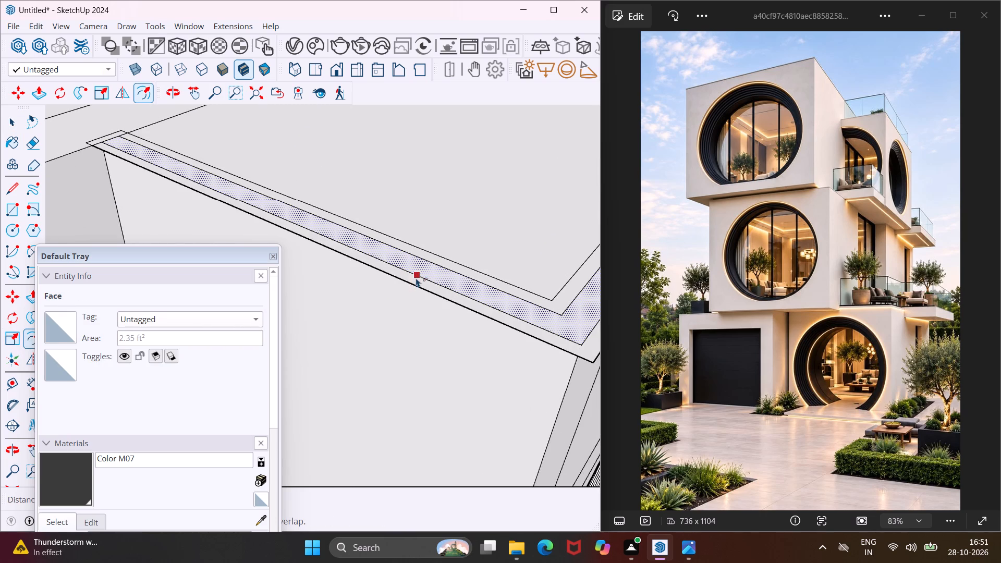
key("Escape")
key("space")
Delete the face filling the opening inside the enclosure's parapet.
scroll(381, 253, "down", 5)
left_click(437, 227)
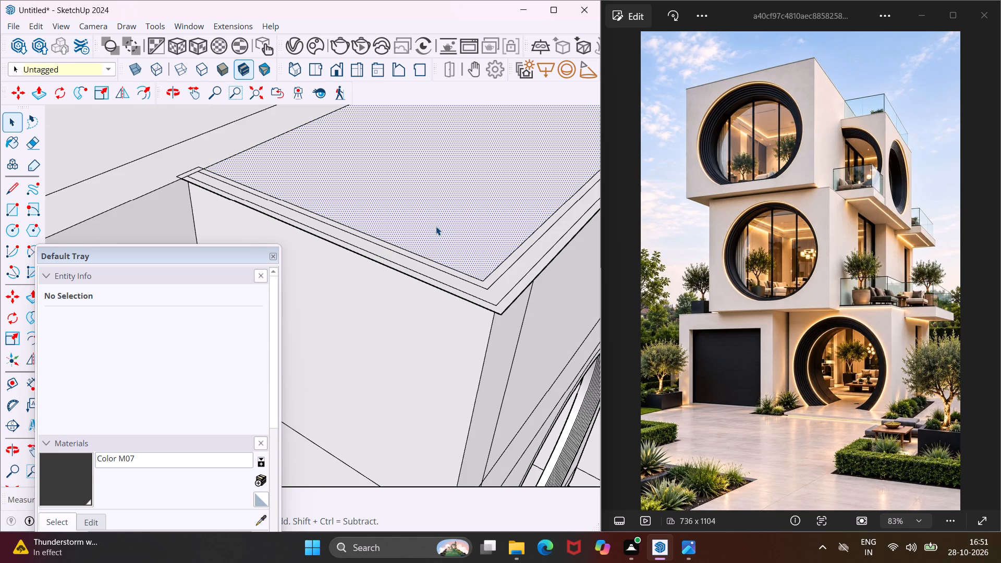
key("Delete")
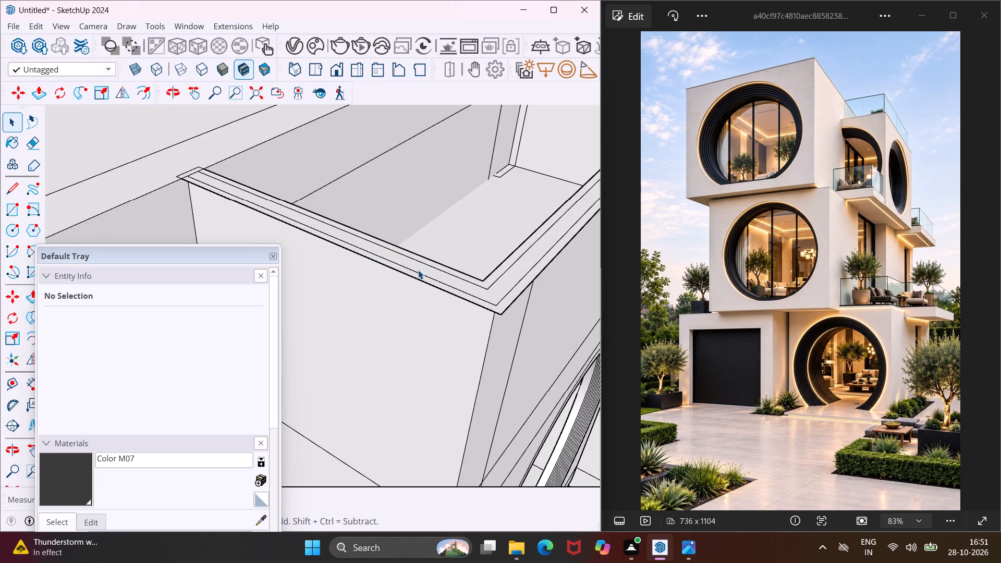
Push/pull the parapet coping's outer overhanging strip to a slight thickness, and repeat the same distance on the adjacent top strip.
scroll(422, 280, "up", 5)
left_click(428, 279)
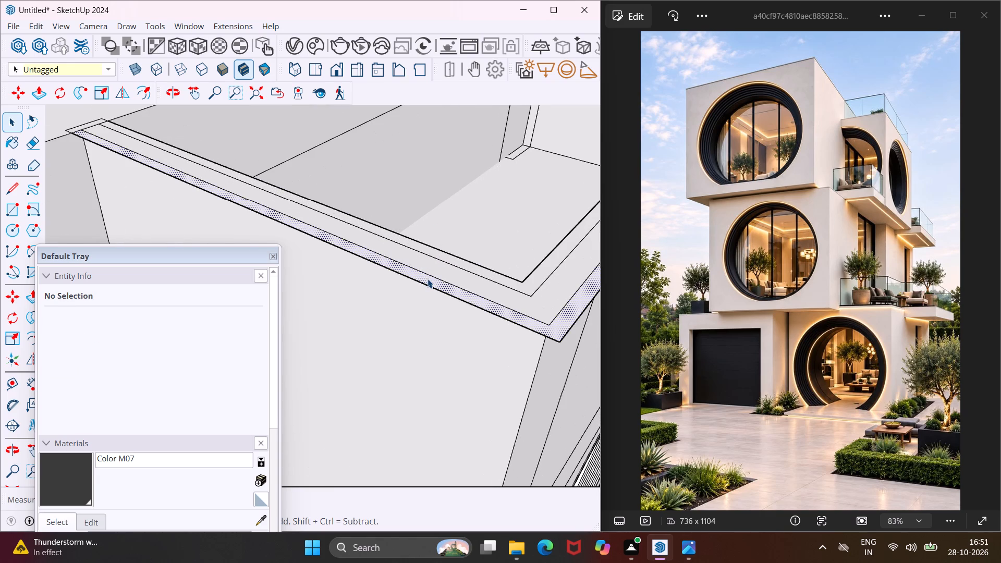
key("p")
left_click(428, 279)
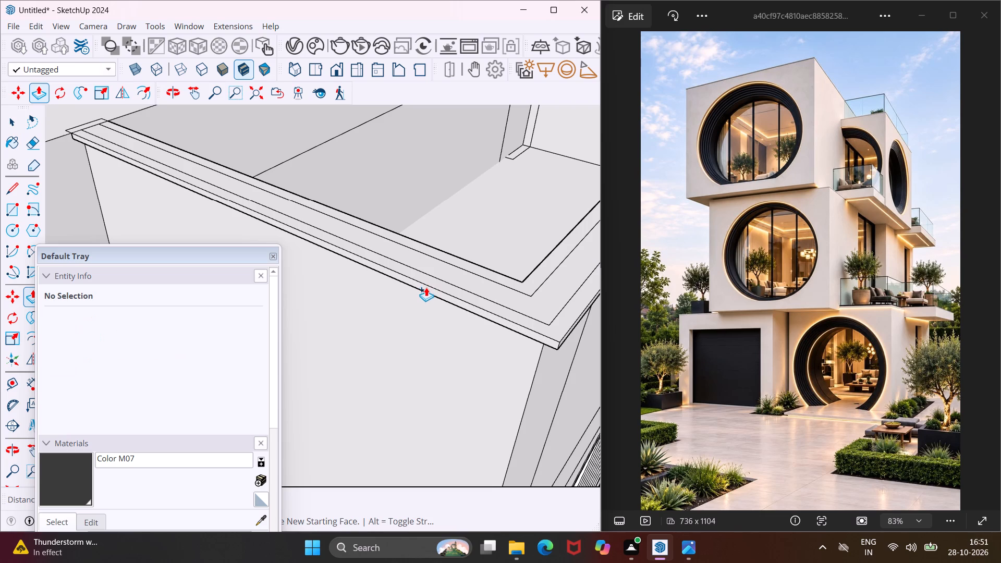
left_click(426, 287)
scroll(447, 268, "up", 3)
double_click(447, 268)
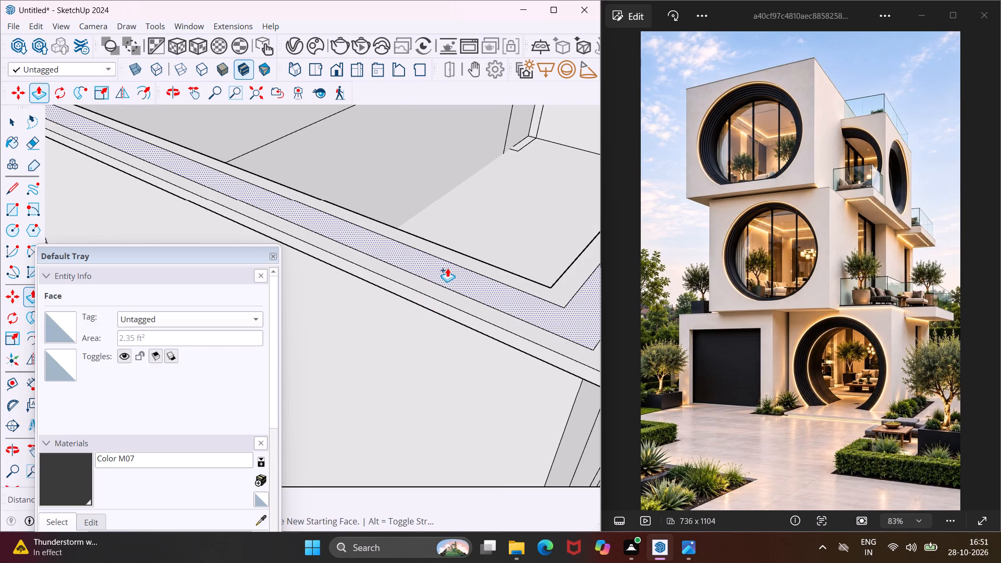
middle_click_drag(441, 284, 530, 107)
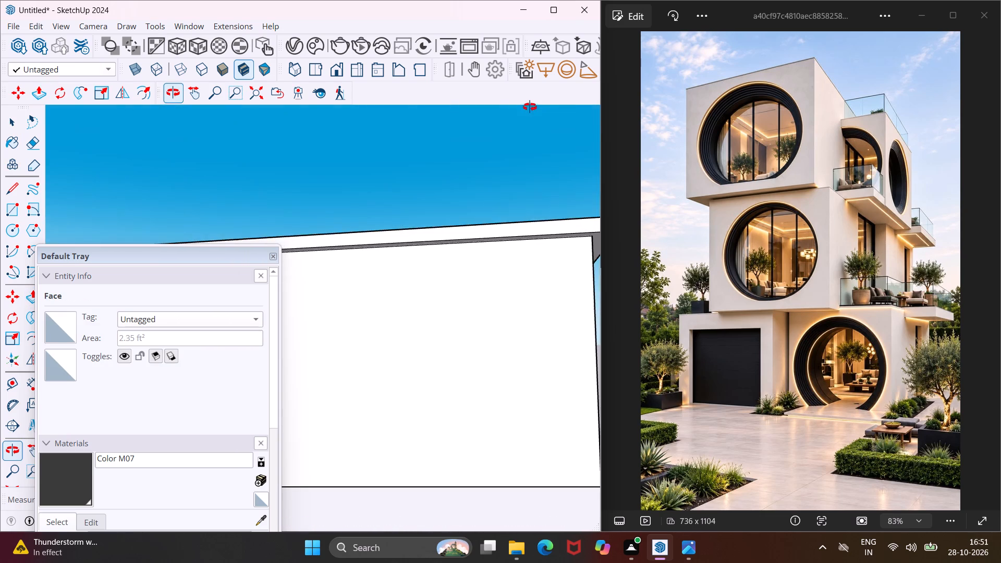
middle_click_drag(530, 107, 495, 283)
key("Escape")
key("space")
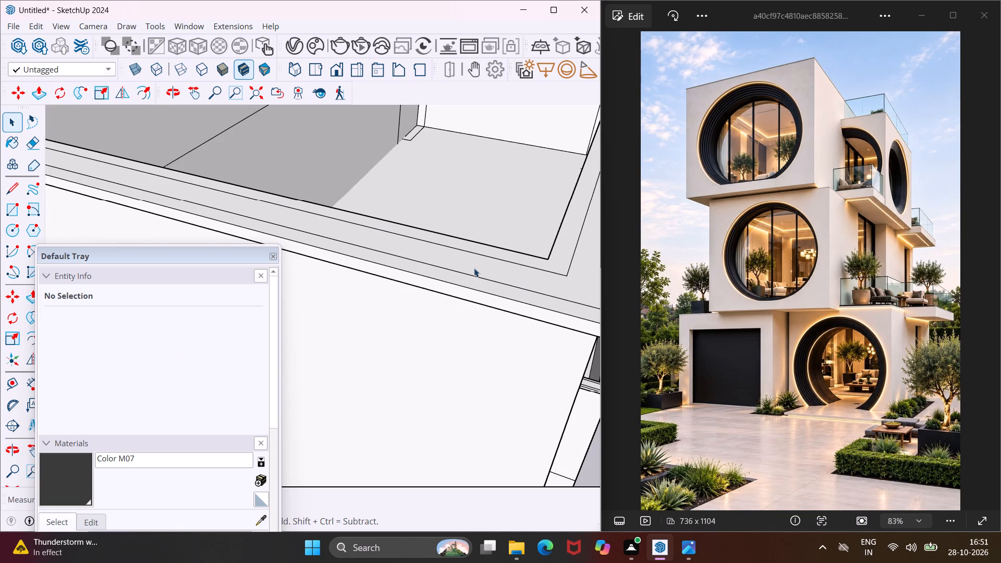
Push/pull the enclosure's front wall face around the arched opening slightly outward.
scroll(469, 264, "down", 20)
scroll(469, 249, "down", 5)
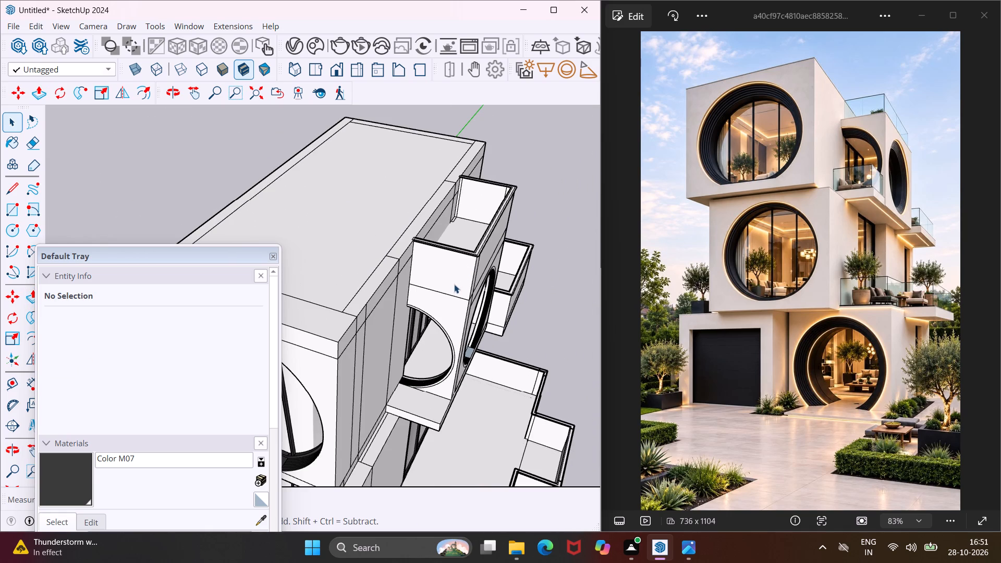
scroll(464, 312, "up", 6)
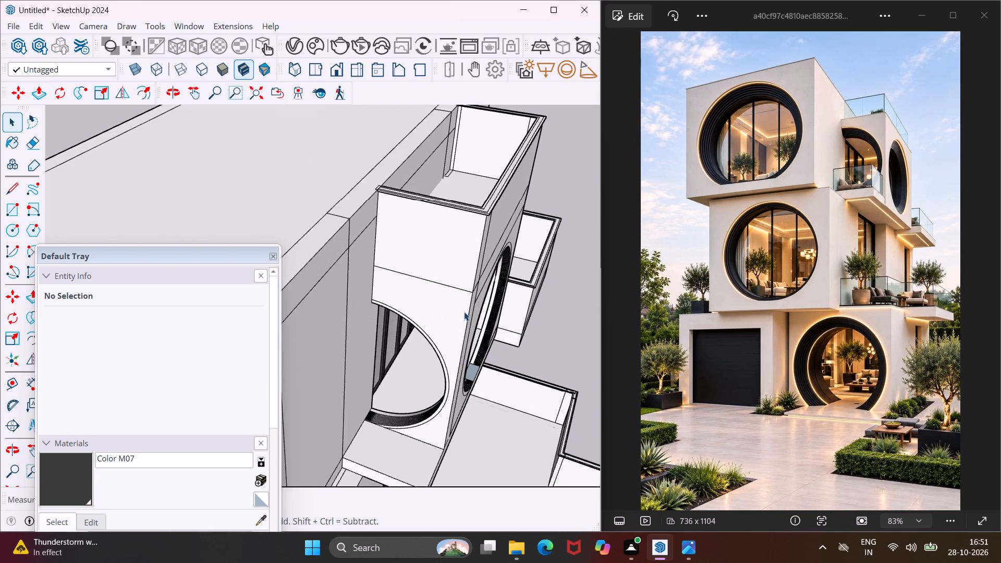
scroll(464, 312, "up", 7)
left_click(459, 306)
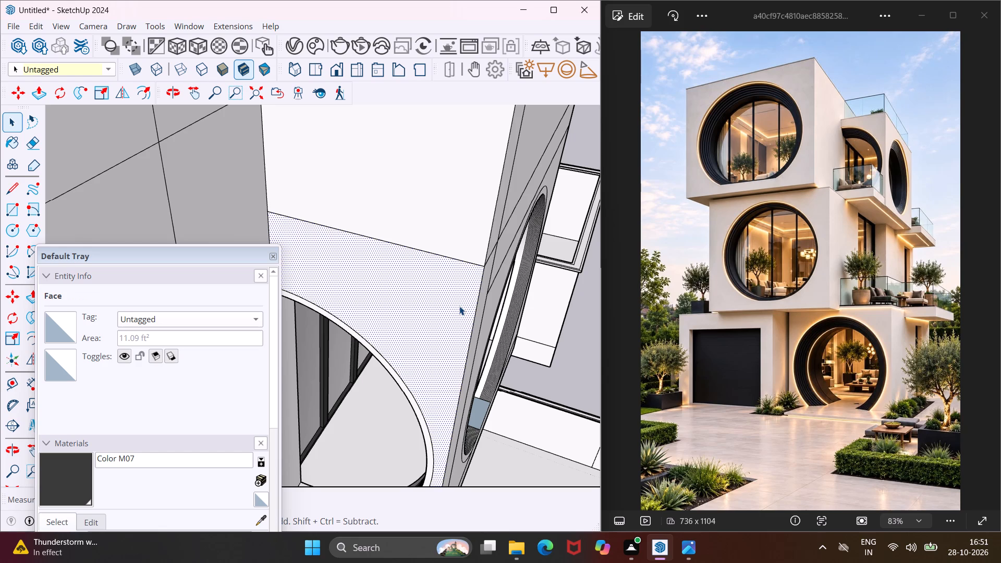
key("p")
left_click(459, 306)
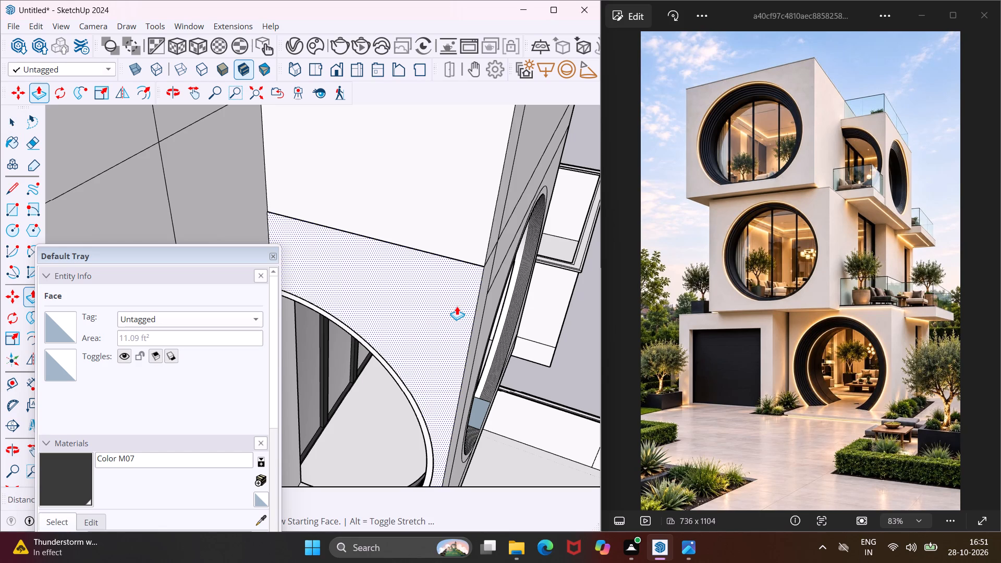
left_click(457, 306)
scroll(482, 290, "up", 1)
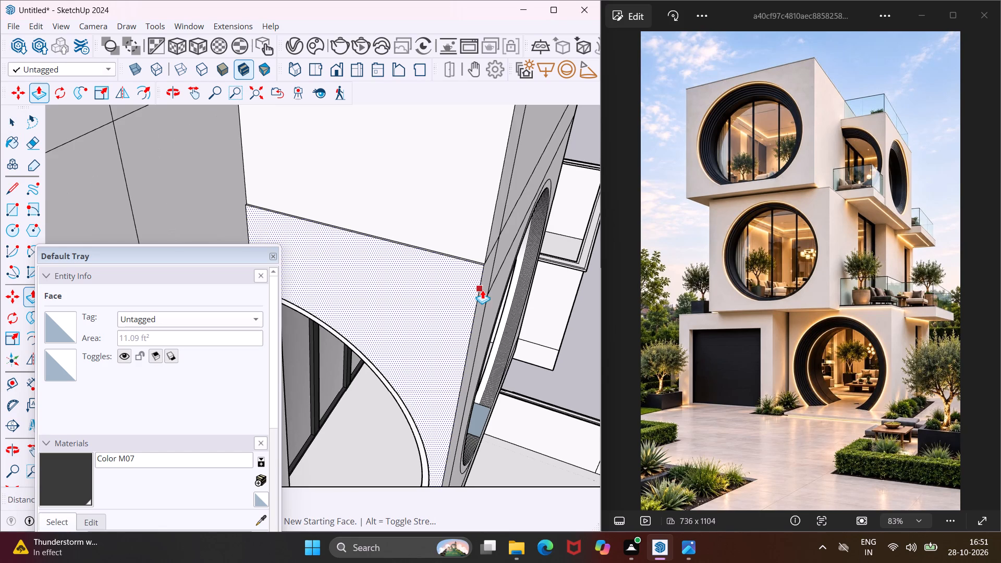
key("Escape")
Repeat the same slight push/pull on the enclosure's side faces, upper band, narrow end face and rear face.
scroll(489, 275, "up", 8)
double_click(487, 274)
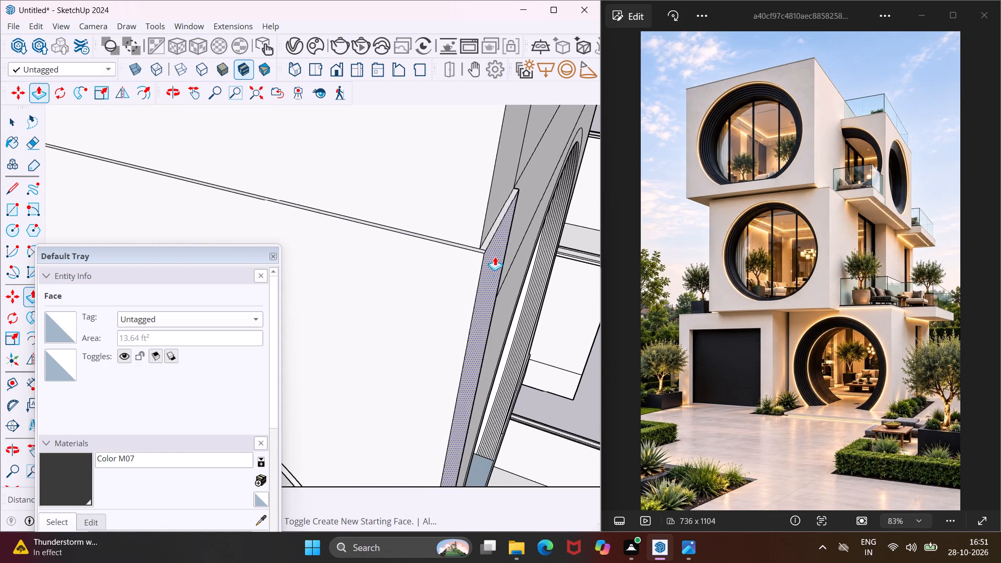
scroll(523, 204, "up", 3)
double_click(523, 203)
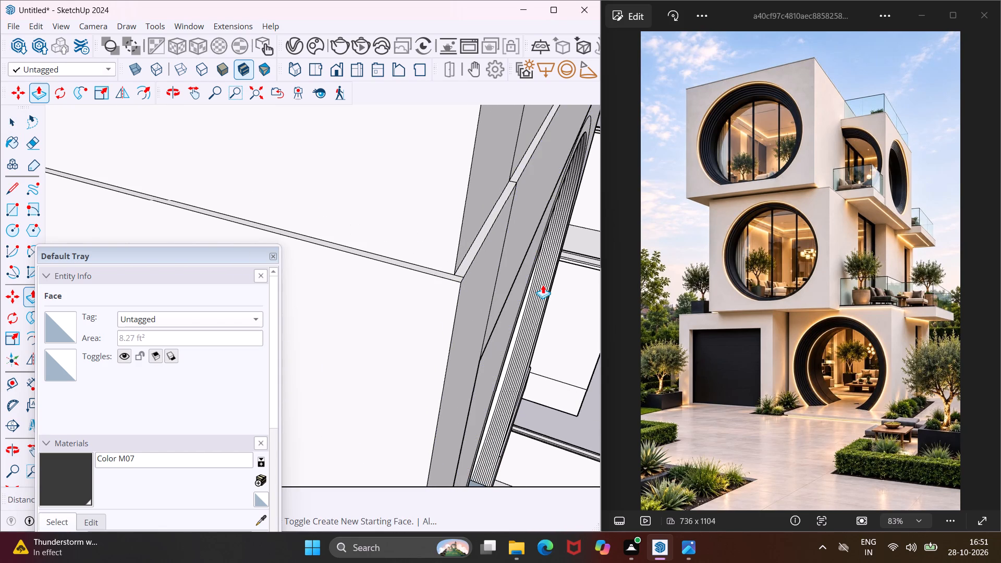
middle_click_drag(527, 289, 440, 269)
scroll(440, 269, "up", 1)
double_click(464, 302)
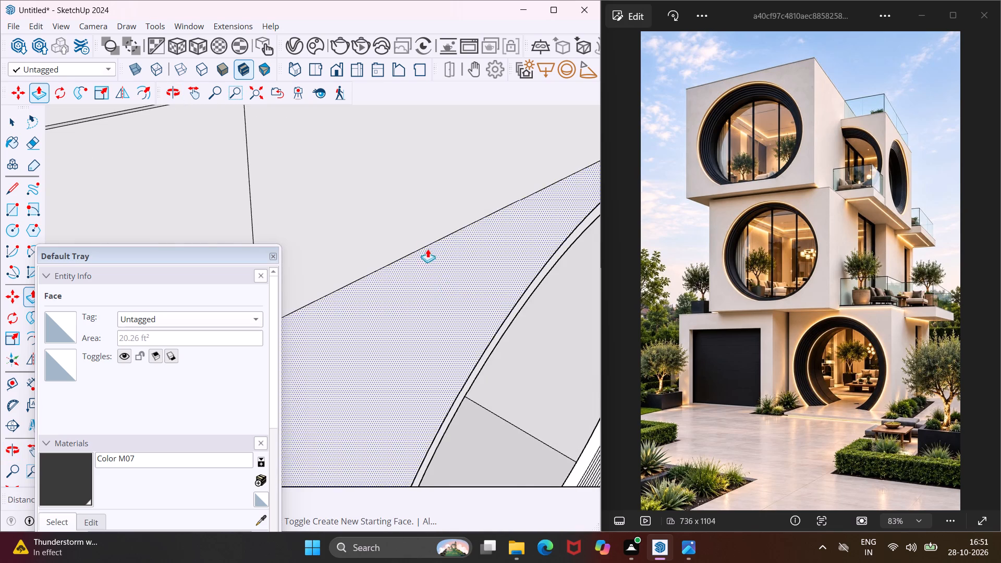
scroll(424, 247, "down", 5)
scroll(380, 236, "down", 6)
scroll(319, 295, "down", 6)
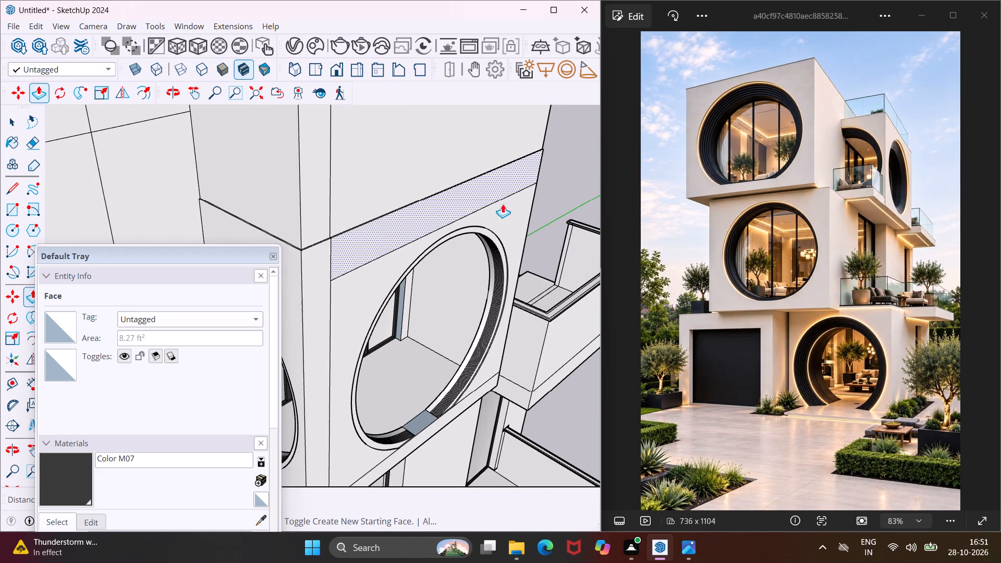
middle_click_drag(510, 199, 260, 208)
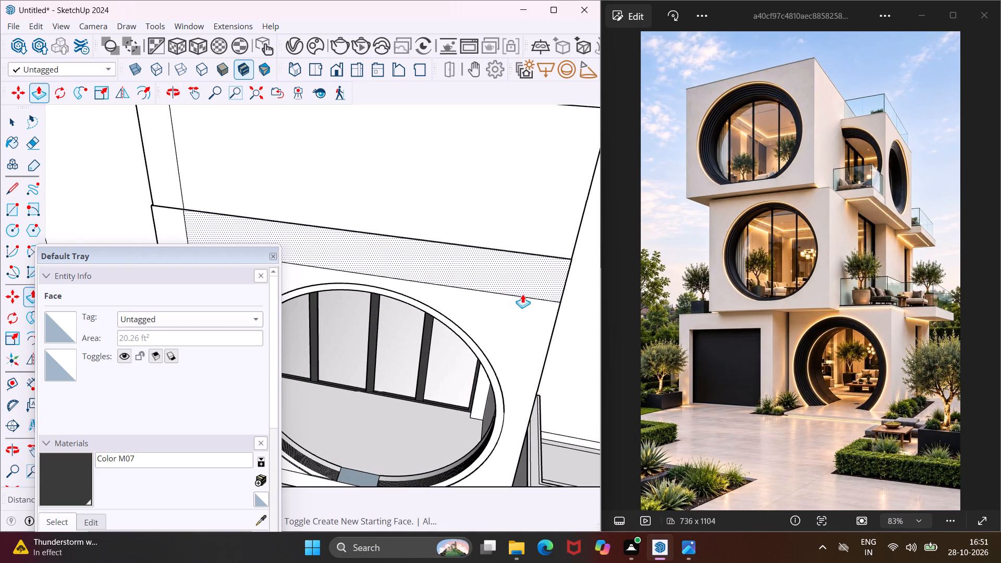
middle_click_drag(521, 293, 401, 254)
scroll(497, 269, "up", 4)
double_click(482, 266)
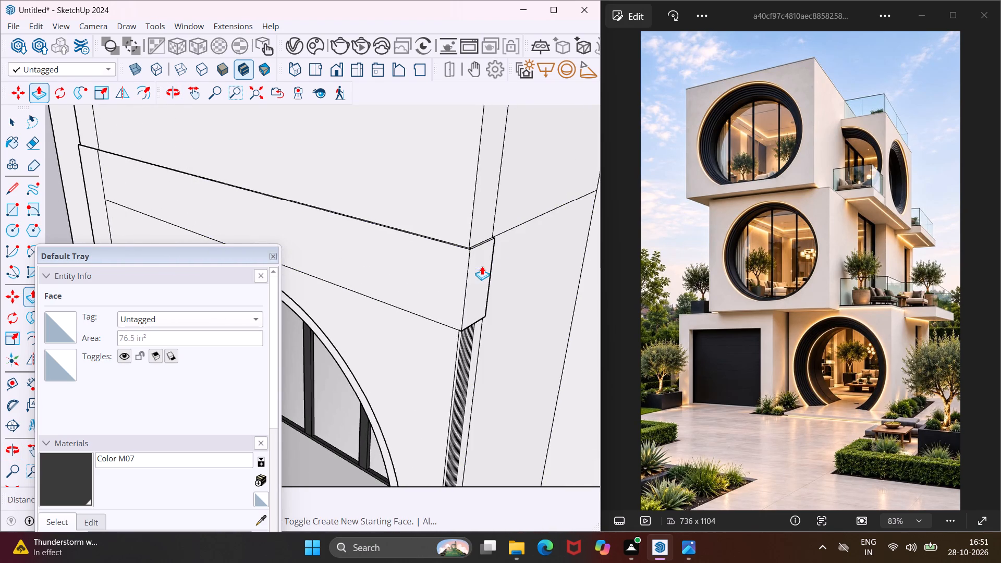
left_click(518, 256)
double_click(519, 255)
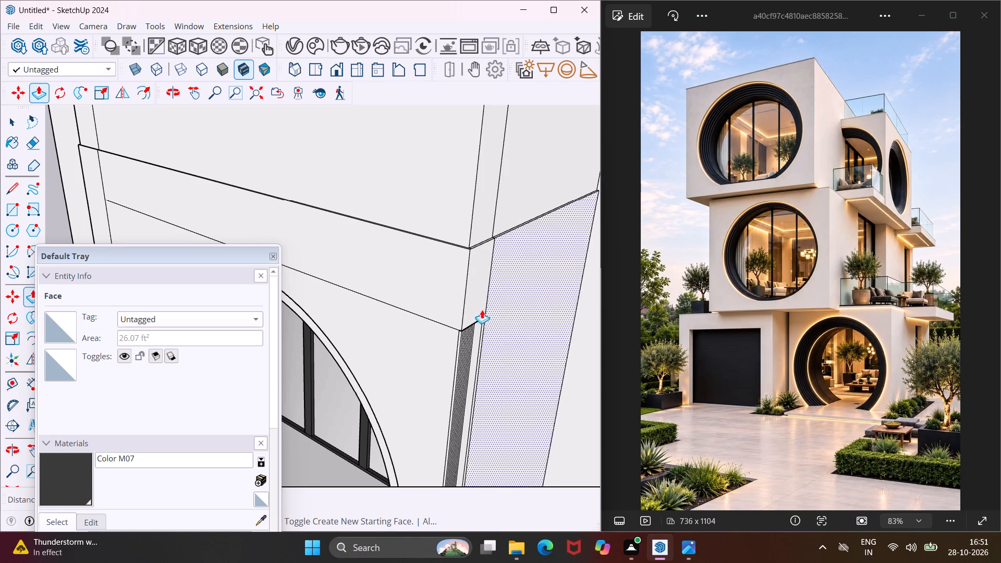
key("Escape")
key("space")
Erase the closely spaced vertical lines on the narrow end face at the enclosure's rear corner, below the upper band.
middle_click_drag(482, 358, 426, 305)
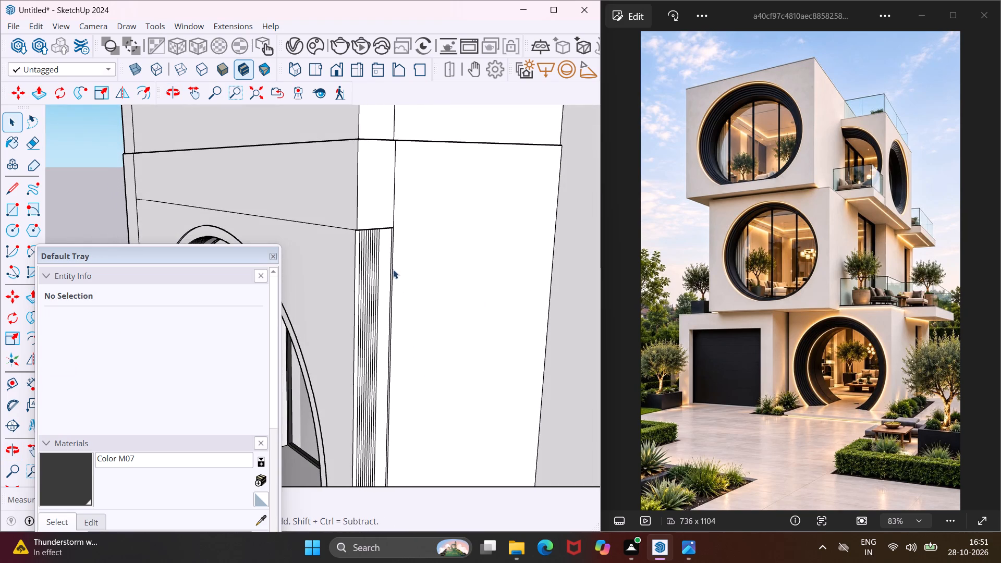
scroll(359, 256, "up", 9)
key("e")
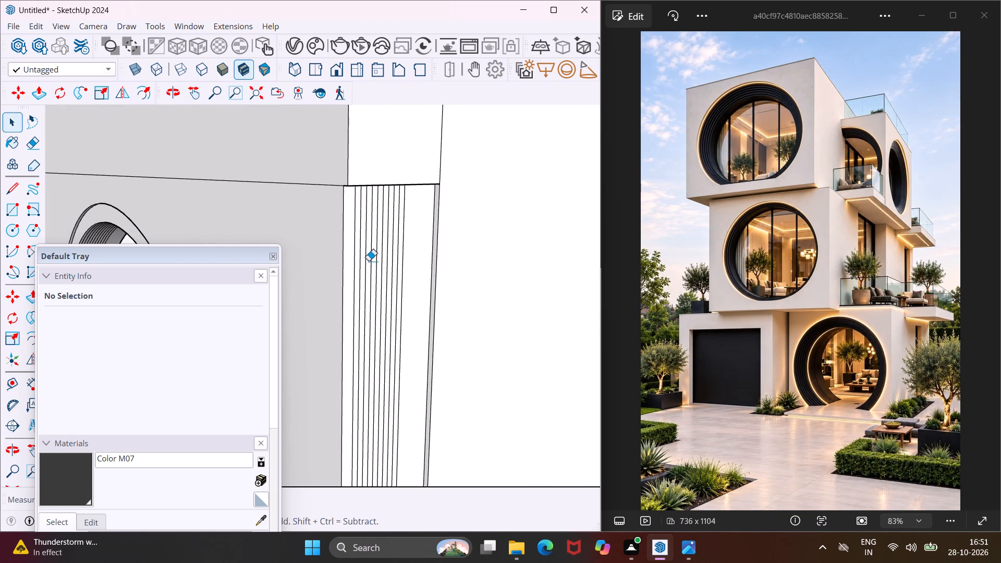
left_click_drag(351, 258, 404, 248)
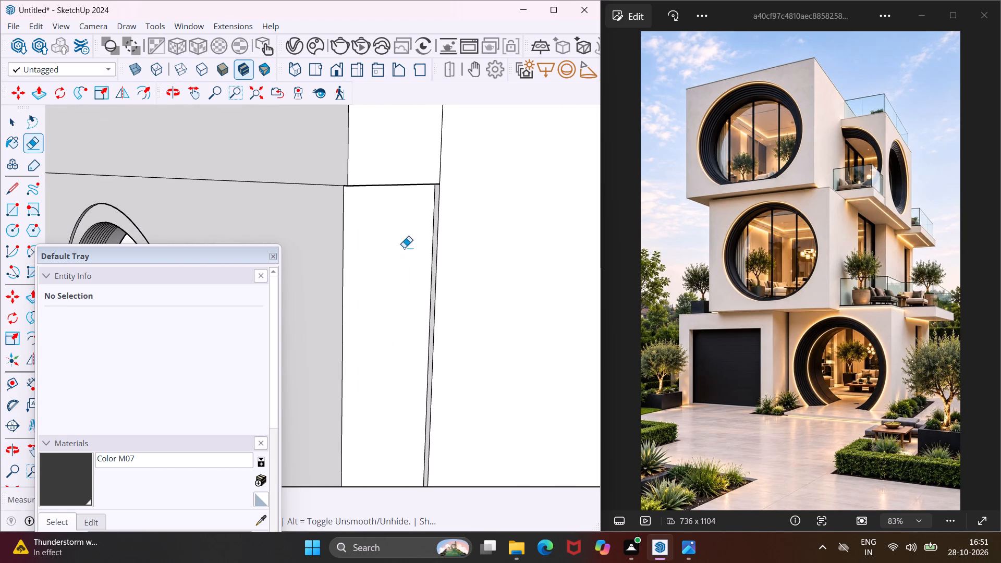
key("Escape")
key("space")
Push/pull the cleaned narrow end face flush with the band face above it.
left_click(409, 267)
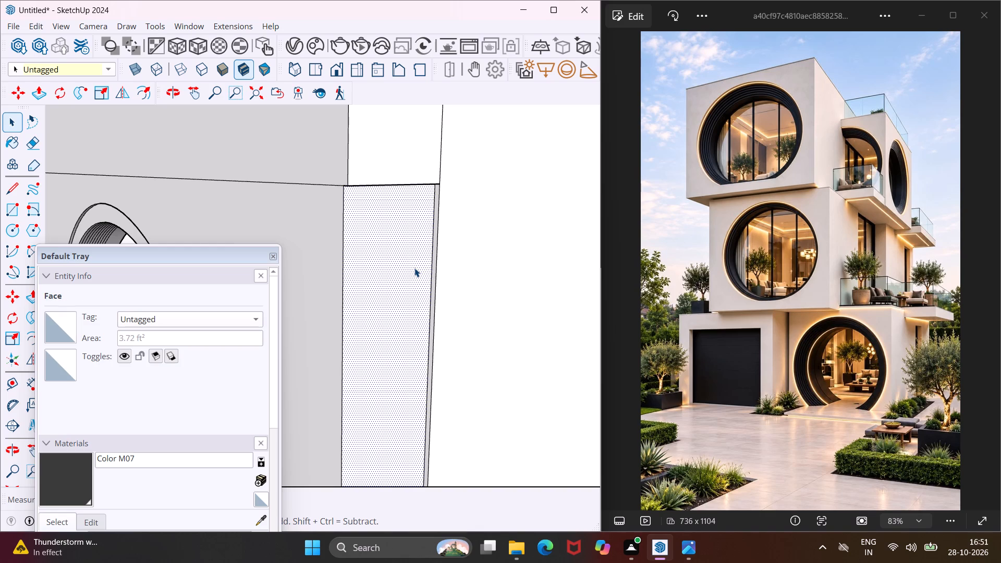
key("p")
left_click(414, 268)
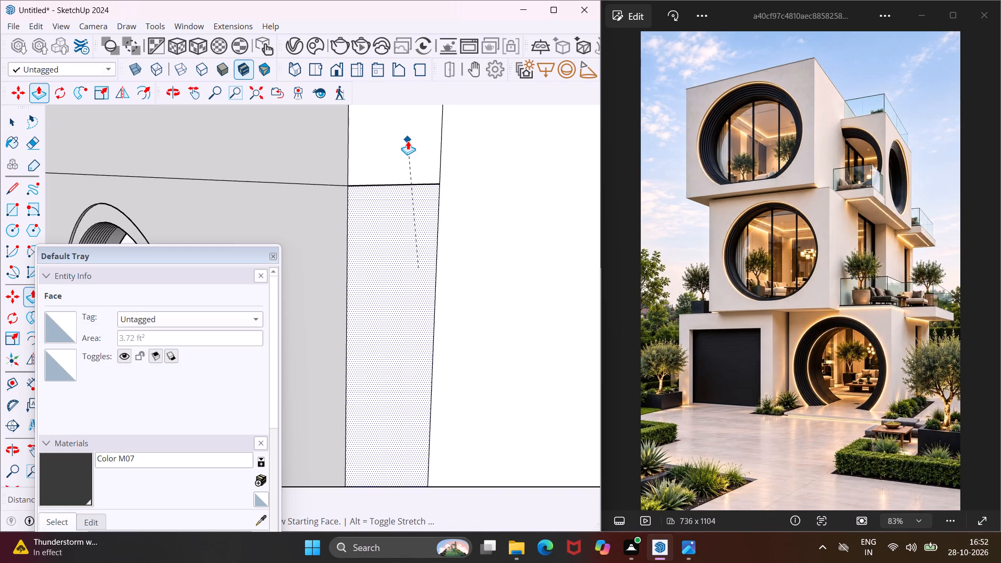
left_click(408, 141)
key("Escape")
key("space")
Paint each concentric groove face inside the enclosure's side circular opening with Color M07.
middle_click_drag(359, 247, 512, 322)
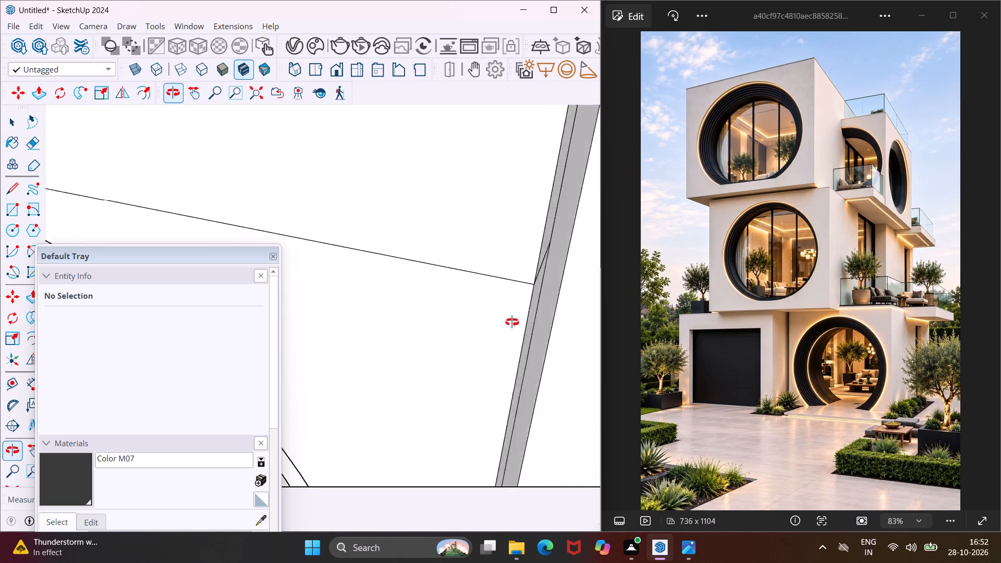
middle_click_drag(512, 322, 522, 323)
scroll(498, 247, "down", 20)
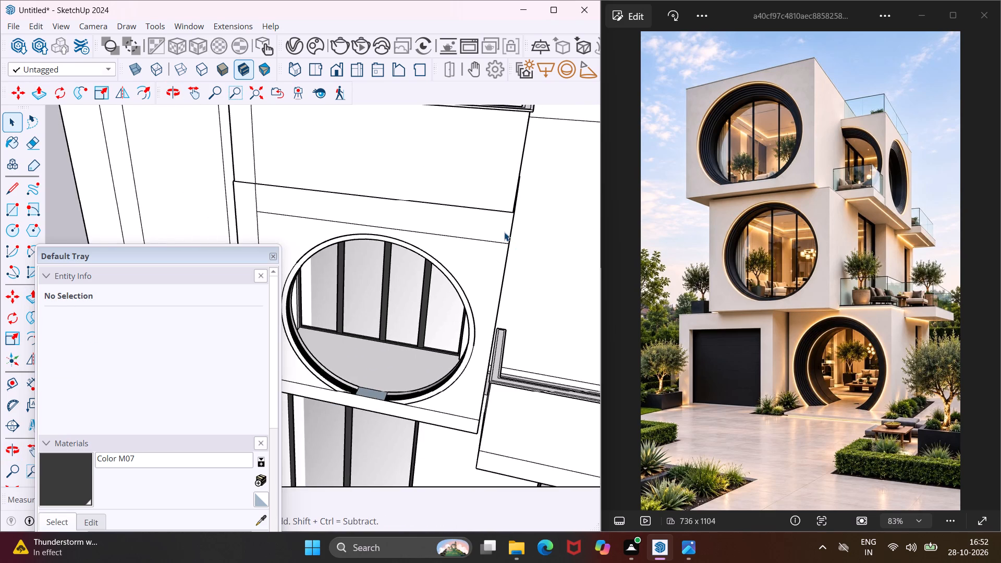
scroll(504, 232, "down", 7)
scroll(409, 320, "up", 17)
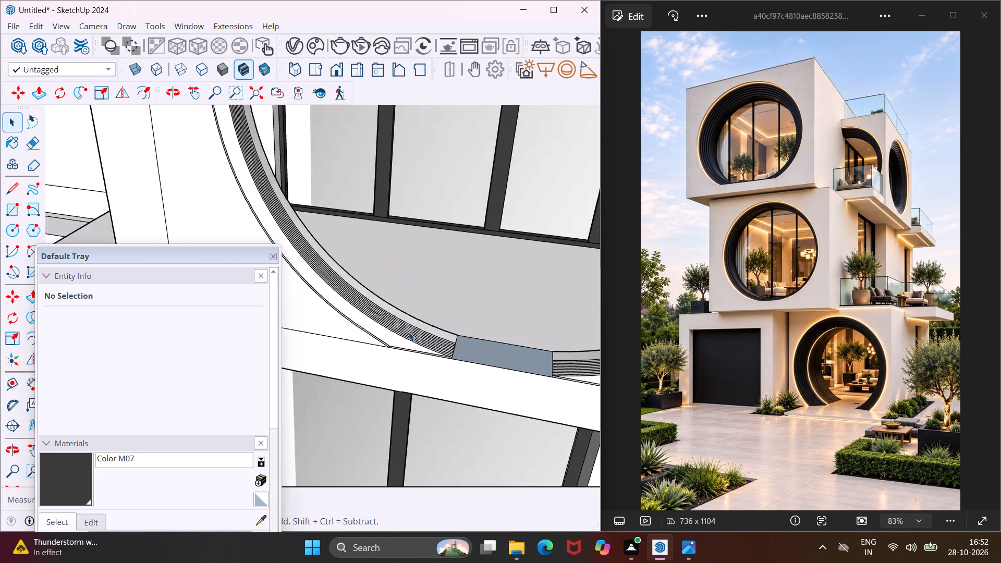
scroll(409, 332, "up", 8)
scroll(390, 338, "down", 6)
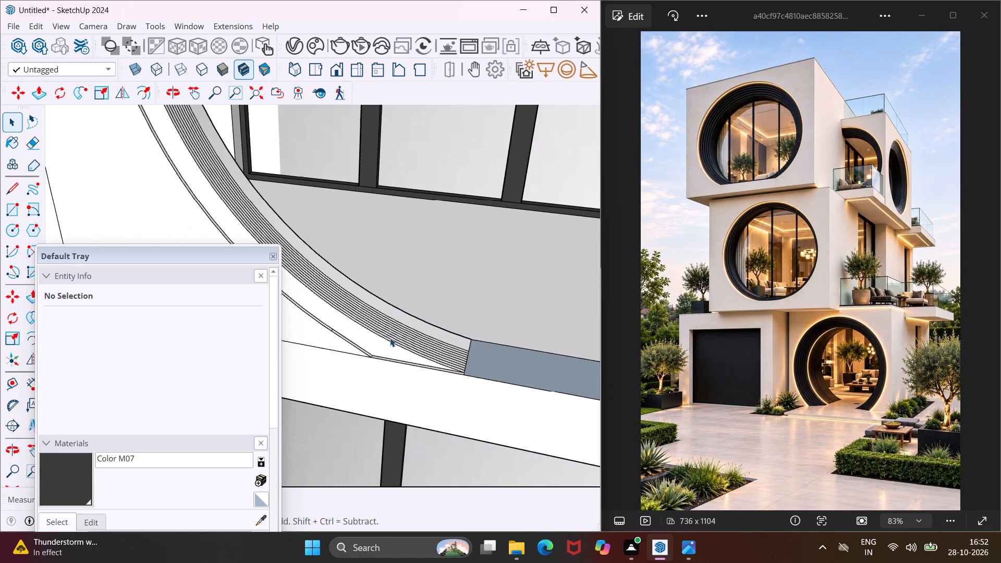
left_click(58, 475)
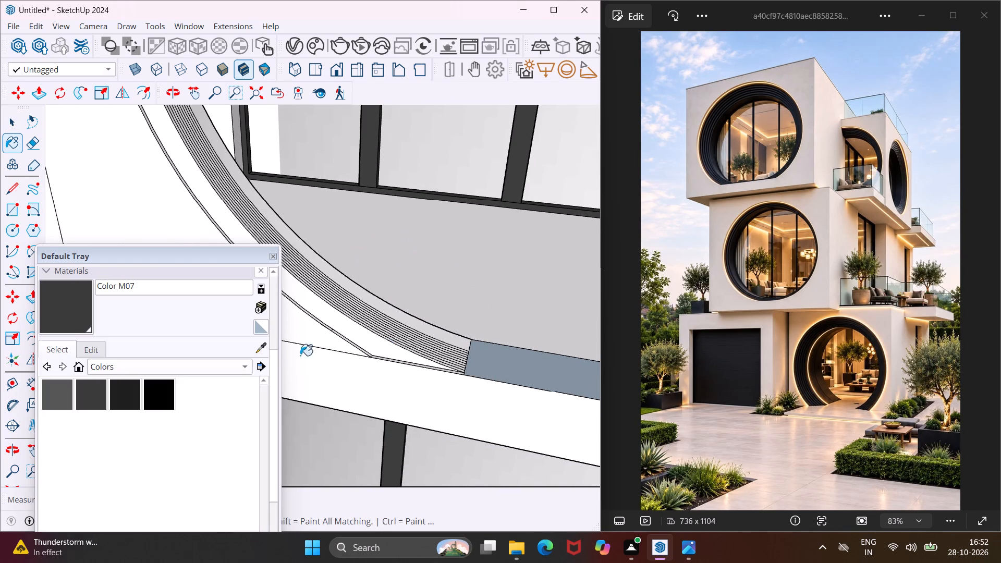
scroll(316, 341, "up", 12)
middle_click_drag(457, 241, 385, 271)
scroll(405, 259, "up", 5)
left_click(406, 258)
left_click(418, 254)
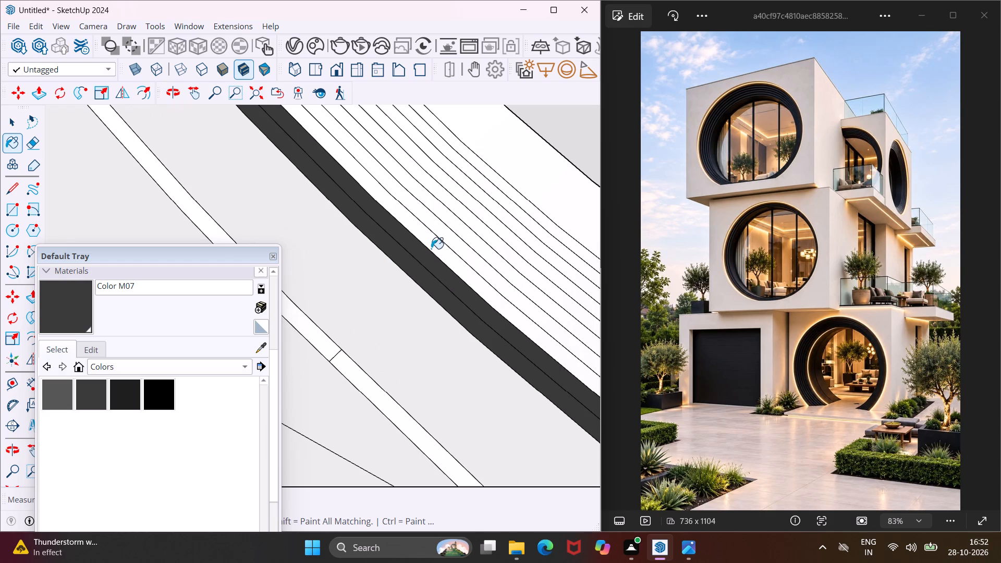
left_click(431, 249)
left_click(447, 240)
left_click(456, 232)
left_click(465, 224)
left_click(473, 216)
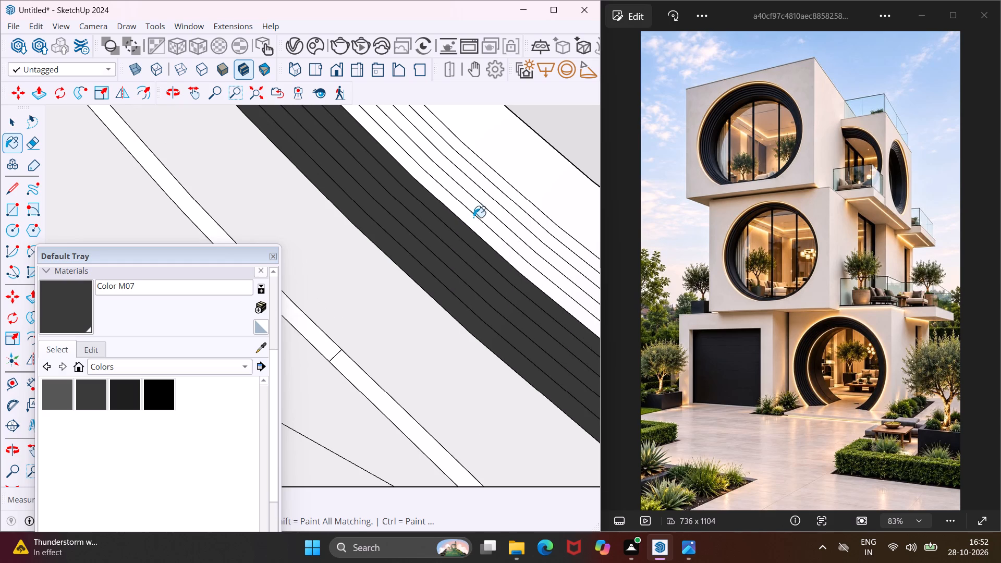
left_click(473, 219)
left_click(480, 215)
left_click(486, 202)
left_click(493, 193)
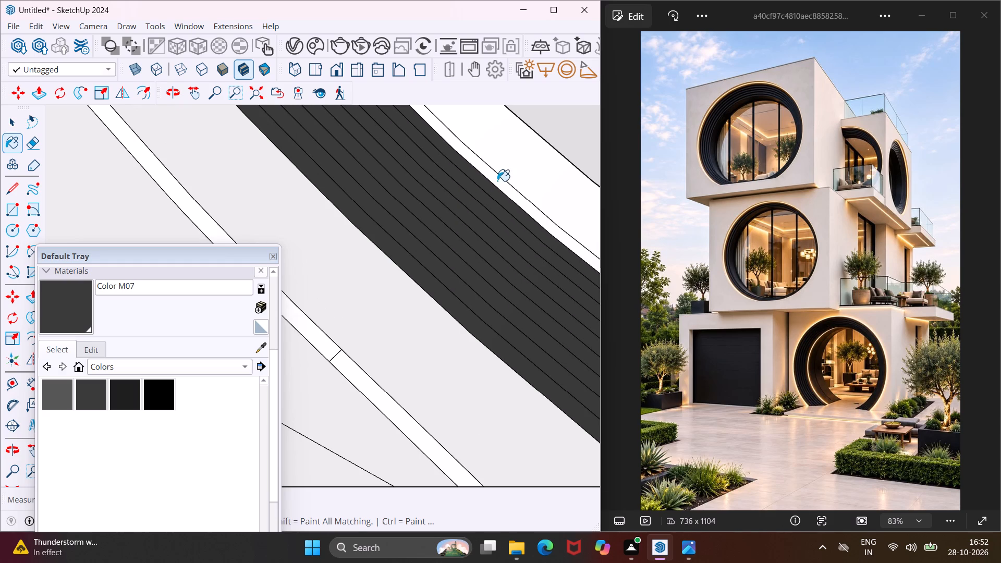
left_click(497, 181)
left_click(506, 173)
Paint the flat blue-grey patch at the bottom of the side circular opening's ring with Color M07.
scroll(447, 177, "down", 15)
scroll(421, 173, "down", 17)
scroll(417, 173, "down", 6)
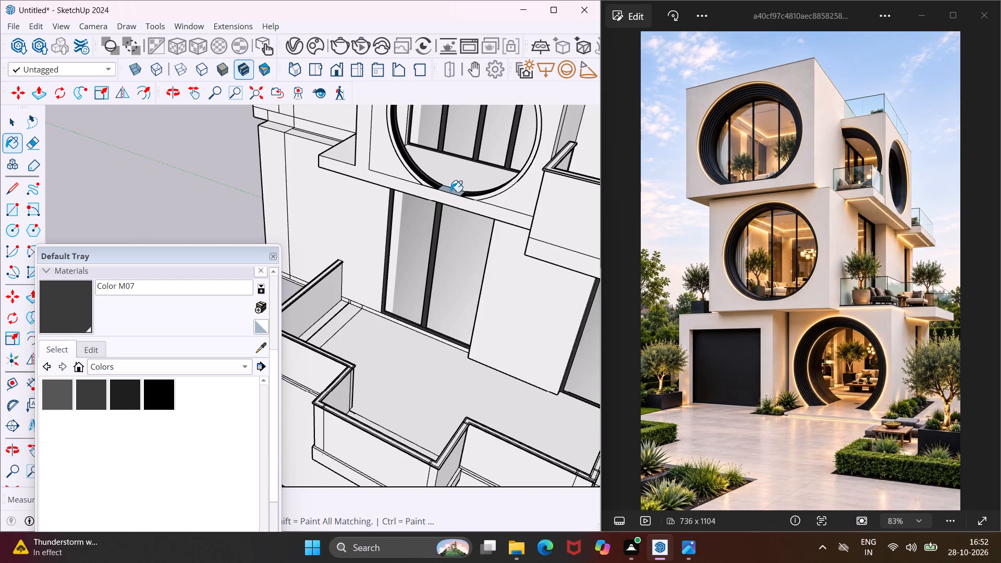
scroll(450, 192, "up", 5)
left_click(450, 192)
Paint each concentric groove face inside the enclosure's circular opening above the projecting slab with Color M07.
middle_click_drag(433, 186, 575, 197)
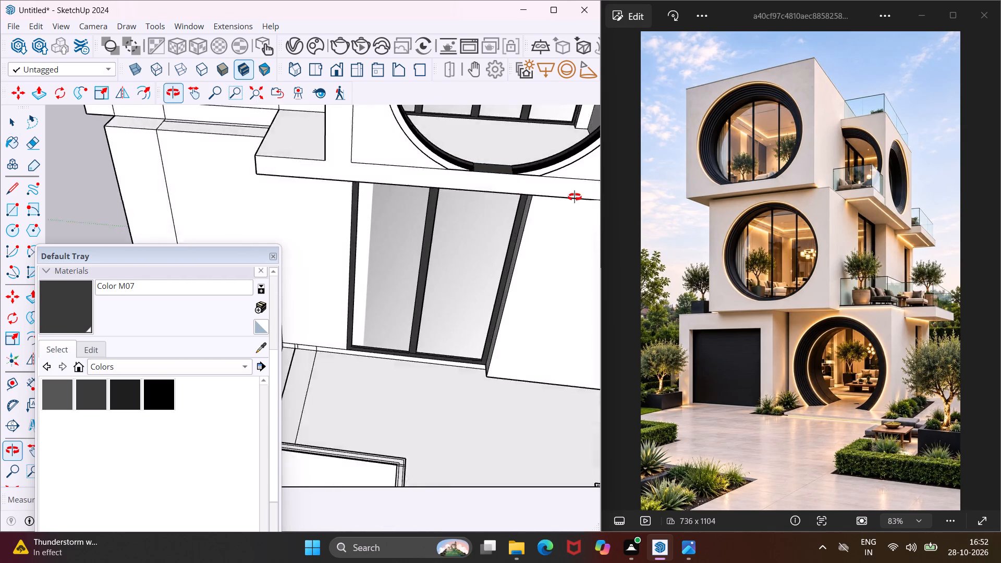
middle_click_drag(575, 197, 598, 199)
scroll(410, 170, "down", 11)
middle_click_drag(361, 150, 405, 160)
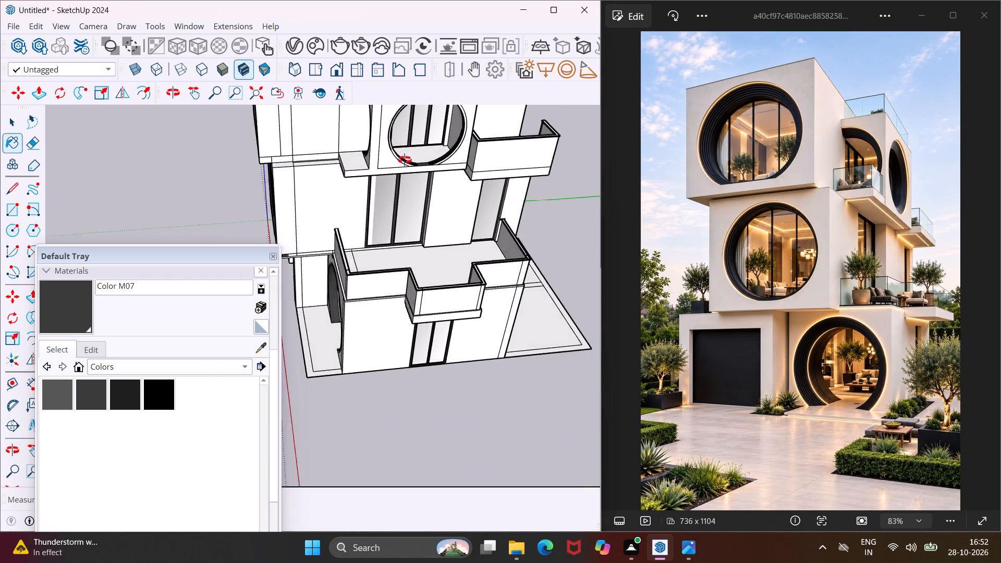
middle_click_drag(405, 160, 644, 126)
scroll(293, 143, "up", 3)
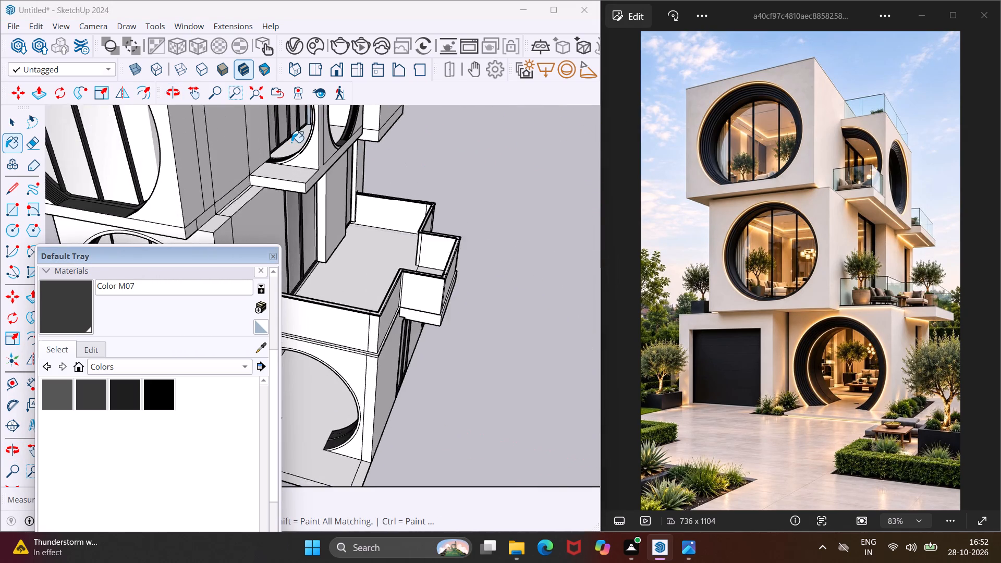
scroll(291, 142, "up", 17)
middle_click_drag(259, 196, 287, 249)
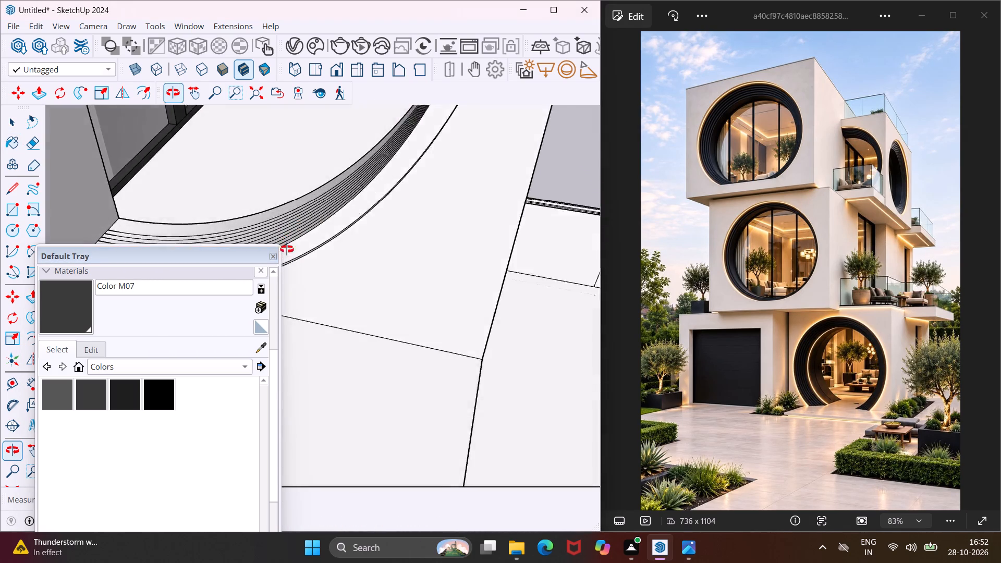
middle_click_drag(287, 249, 297, 257)
scroll(317, 215, "down", 3)
middle_click_drag(317, 211, 378, 210)
scroll(346, 178, "up", 3)
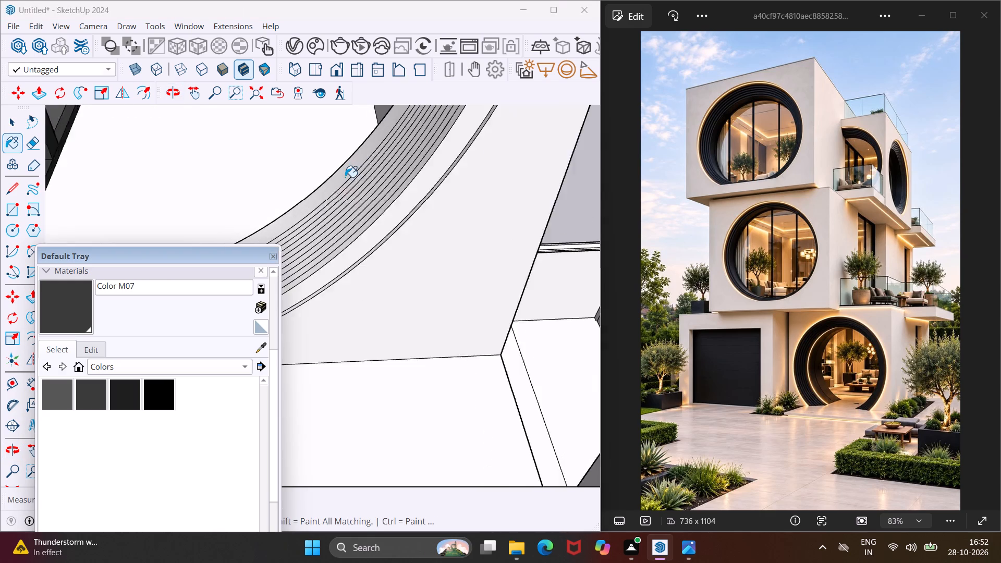
scroll(345, 177, "up", 5)
left_click(347, 175)
left_click(362, 176)
scroll(364, 181, "up", 2)
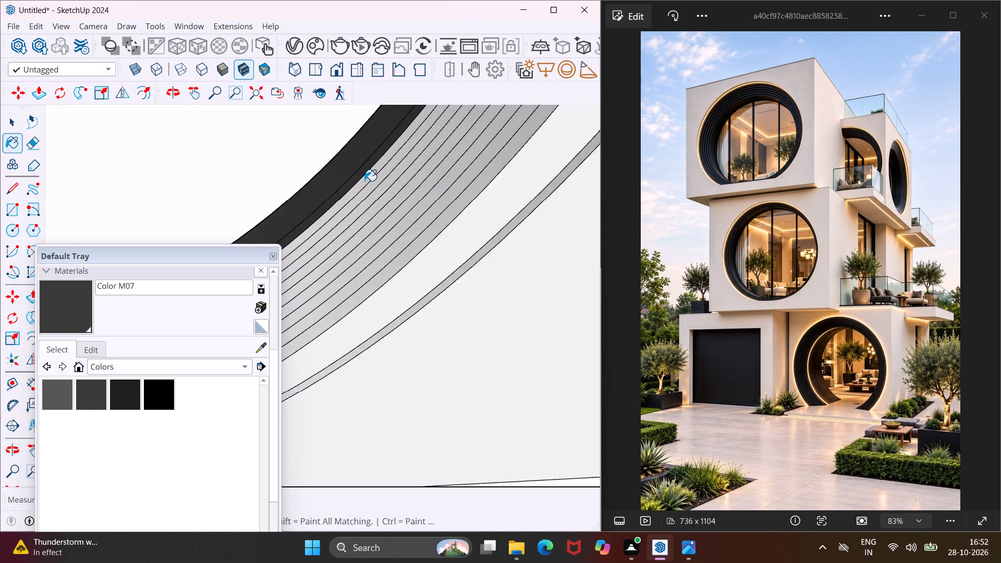
scroll(364, 181, "up", 5)
left_click(366, 181)
left_click(377, 186)
left_click(388, 192)
left_click(397, 204)
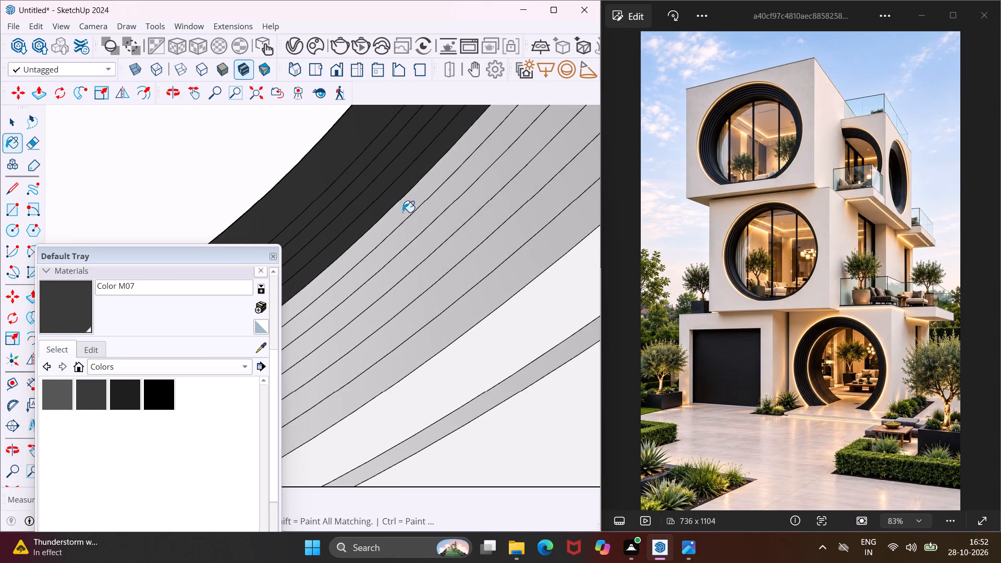
left_click(409, 221)
left_click(435, 236)
left_click(450, 246)
left_click(474, 257)
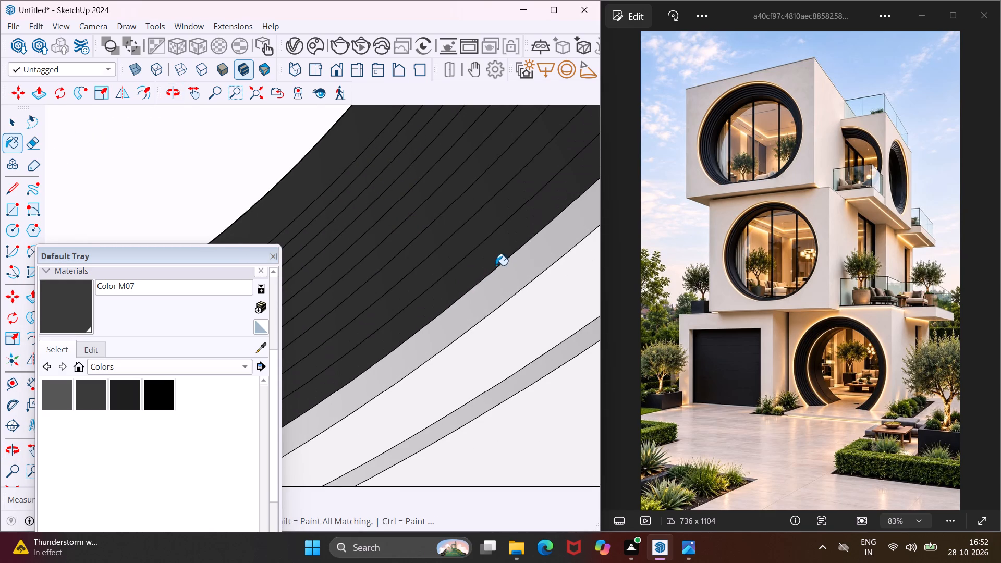
left_click(497, 265)
left_click(510, 281)
Paint the cap strips of the terrace parapet segment above the ground-floor circular opening with Color M07, undoing the stray wall fill.
middle_click_drag(478, 274, 395, 265)
scroll(392, 222, "down", 4)
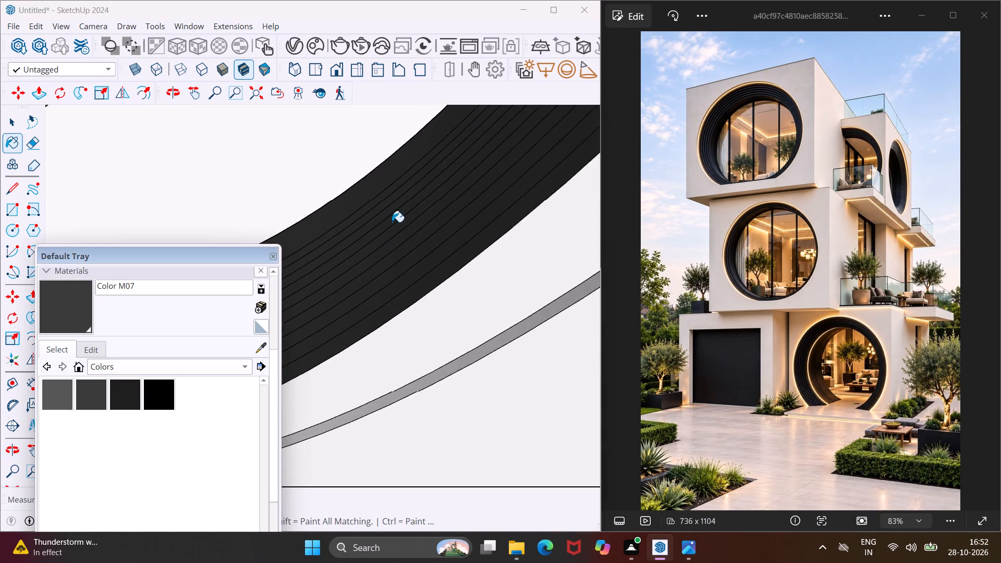
scroll(392, 222, "down", 18)
scroll(401, 200, "down", 16)
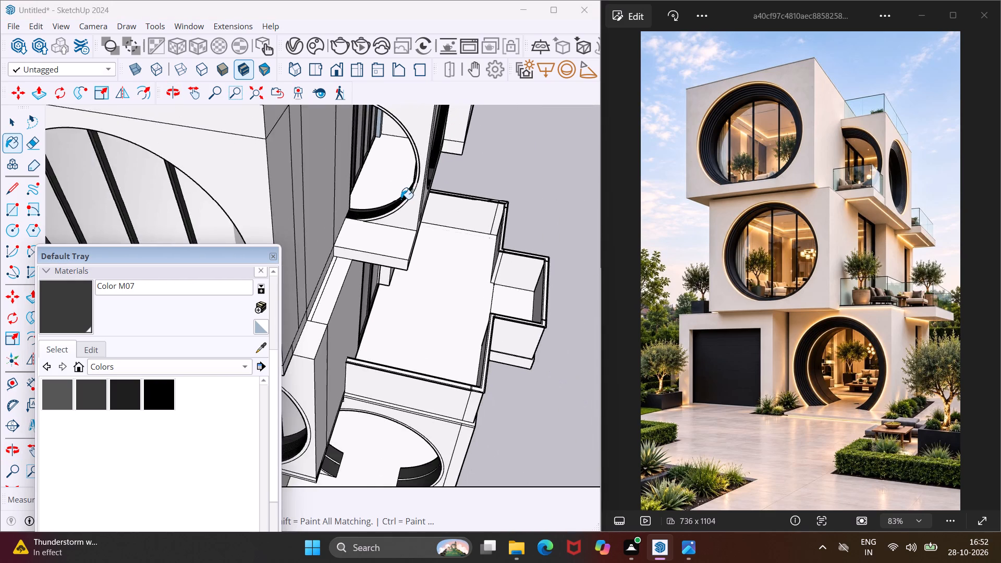
scroll(401, 199, "down", 3)
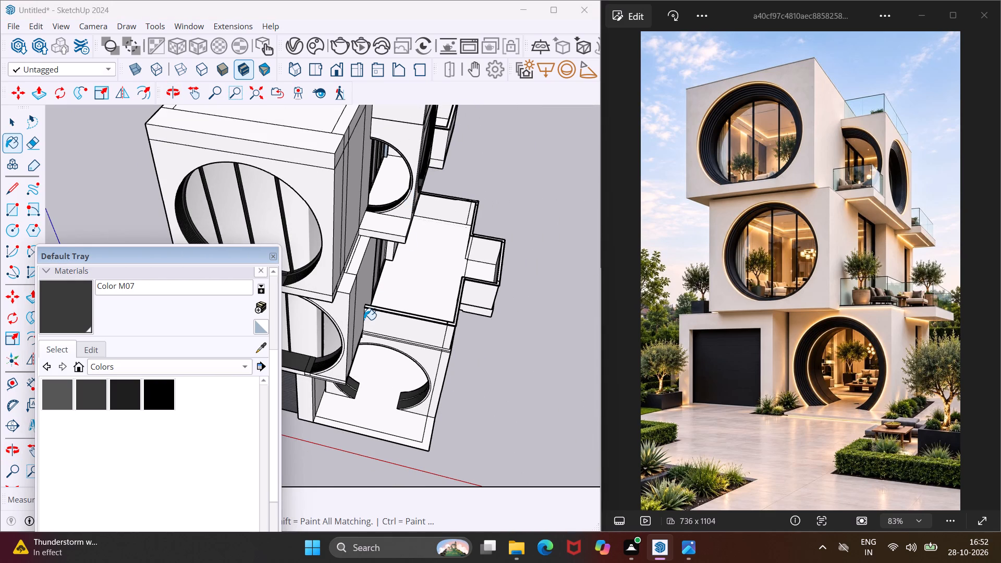
scroll(364, 320, "up", 10)
scroll(375, 291, "up", 16)
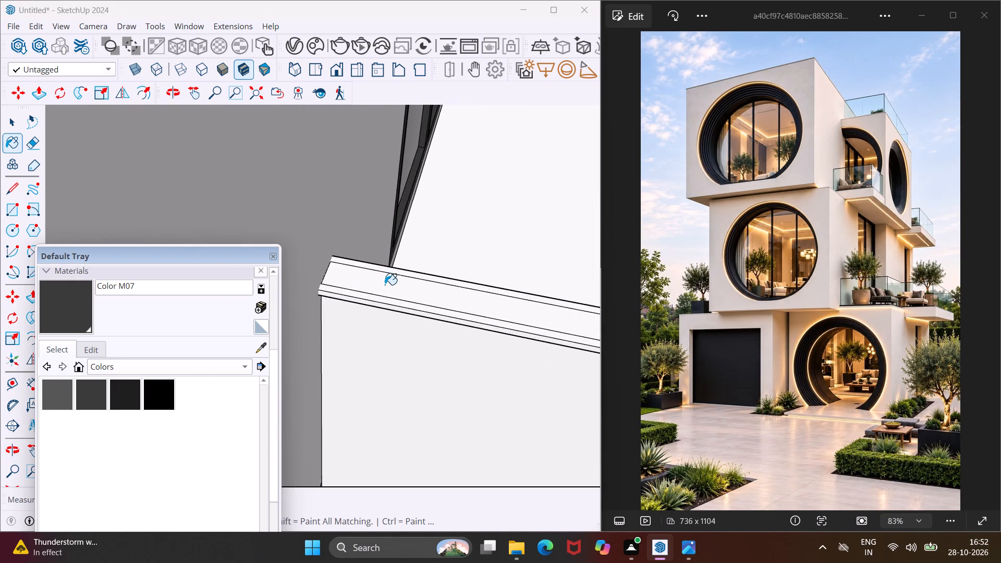
scroll(385, 285, "up", 1)
left_click(385, 285)
scroll(379, 272, "up", 4)
left_click(372, 252)
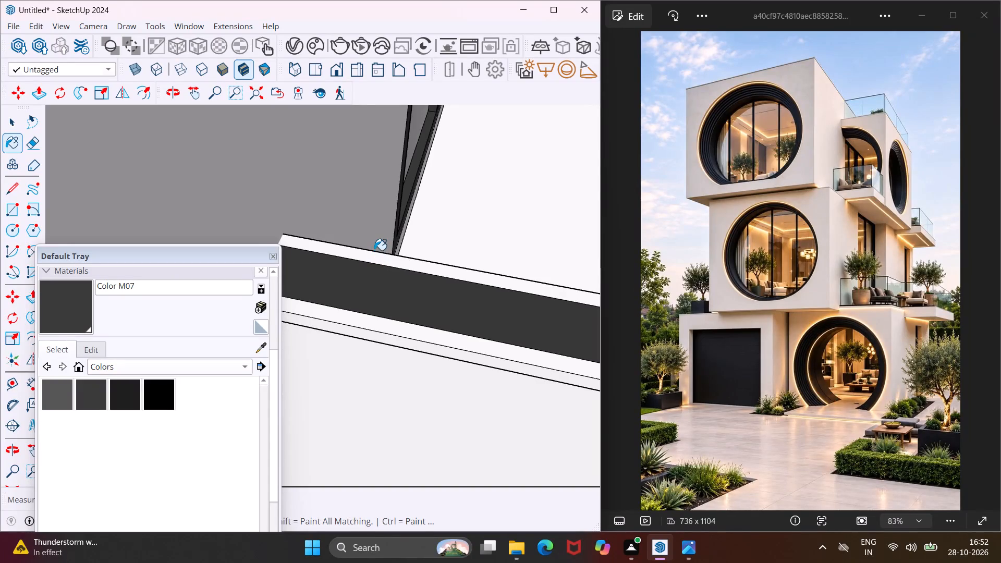
left_click(374, 250)
key("ctrl+z")
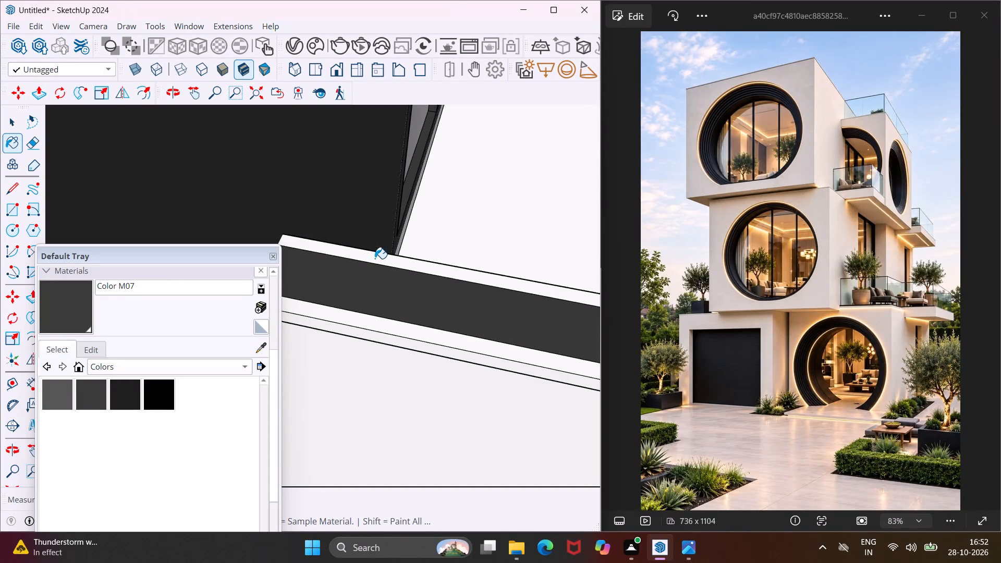
left_click(376, 259)
middle_click_drag(395, 279, 420, 178)
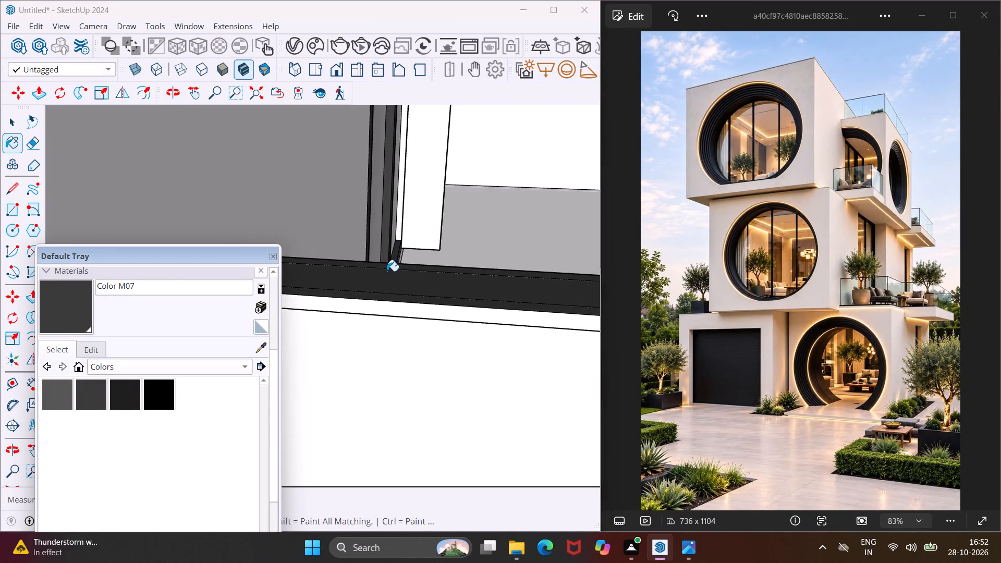
scroll(387, 272, "up", 4)
left_click(392, 330)
middle_click_drag(393, 330, 373, 191)
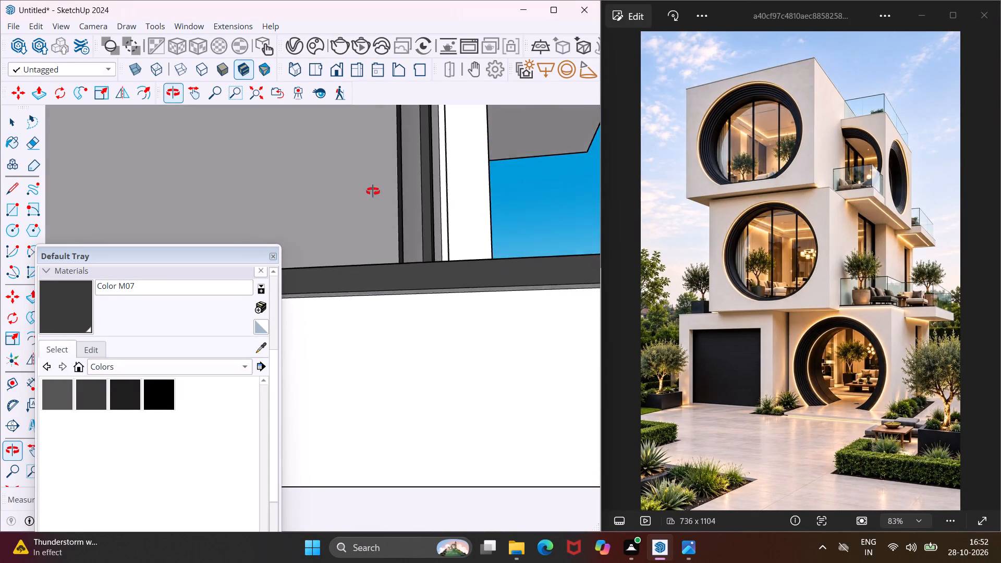
middle_click_drag(373, 191, 371, 162)
left_click(432, 269)
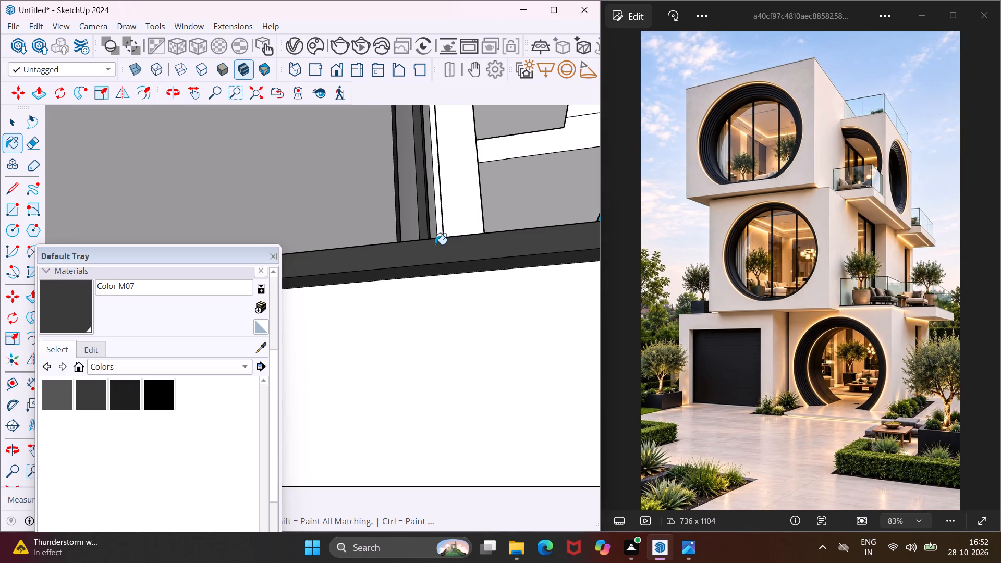
Paint the cap strips and edge faces of the adjoining long terrace parapet segment, up to the balcony projection, with Color M07.
middle_click_drag(435, 244, 381, 398)
scroll(393, 278, "down", 5)
middle_click_drag(508, 279, 403, 365)
scroll(374, 312, "down", 18)
scroll(364, 306, "down", 6)
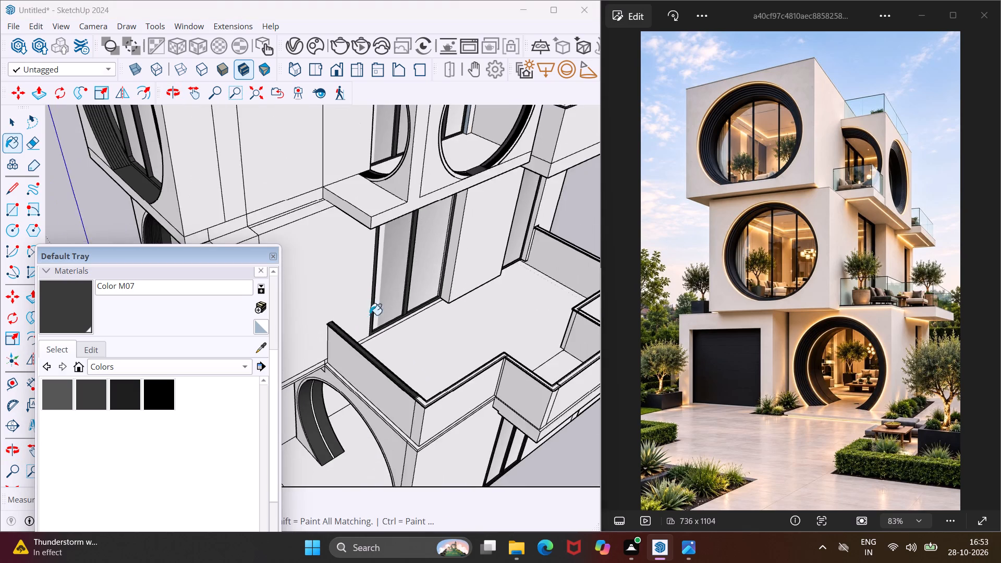
scroll(466, 366, "up", 14)
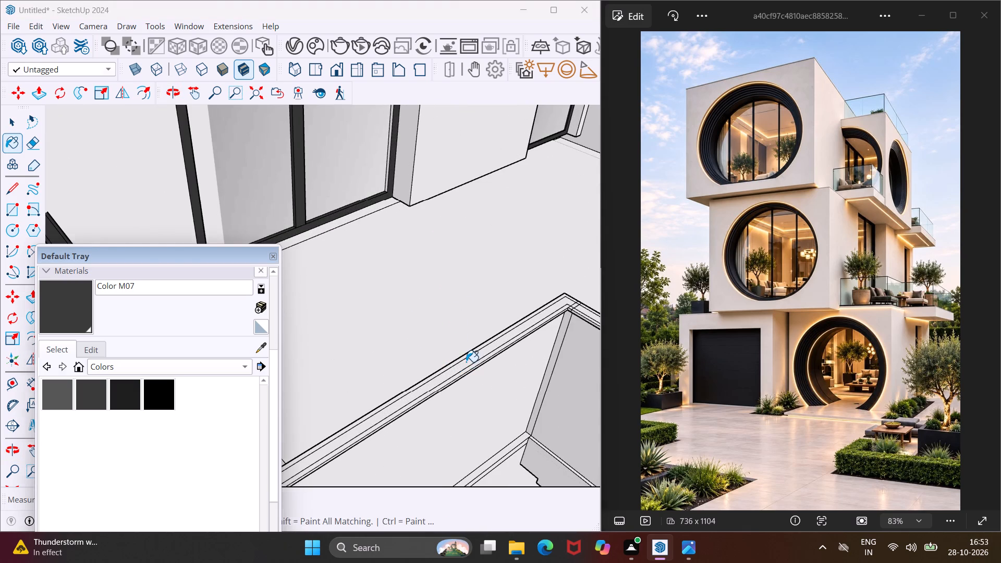
left_click(466, 362)
scroll(467, 361, "up", 9)
left_click(467, 351)
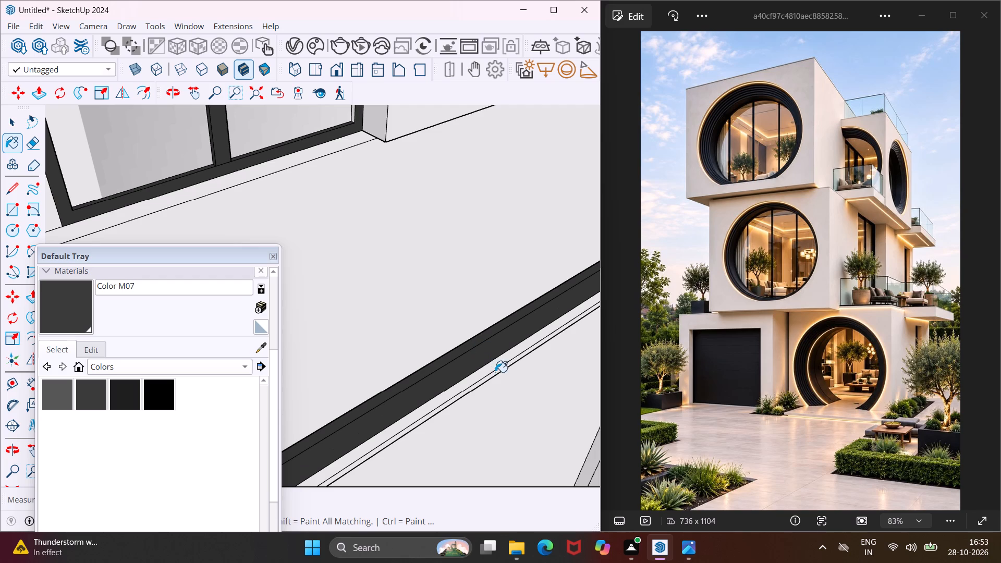
left_click(501, 364)
middle_click_drag(502, 363, 476, 313)
scroll(473, 239, "up", 3)
left_click(482, 258)
middle_click_drag(483, 258, 505, 203)
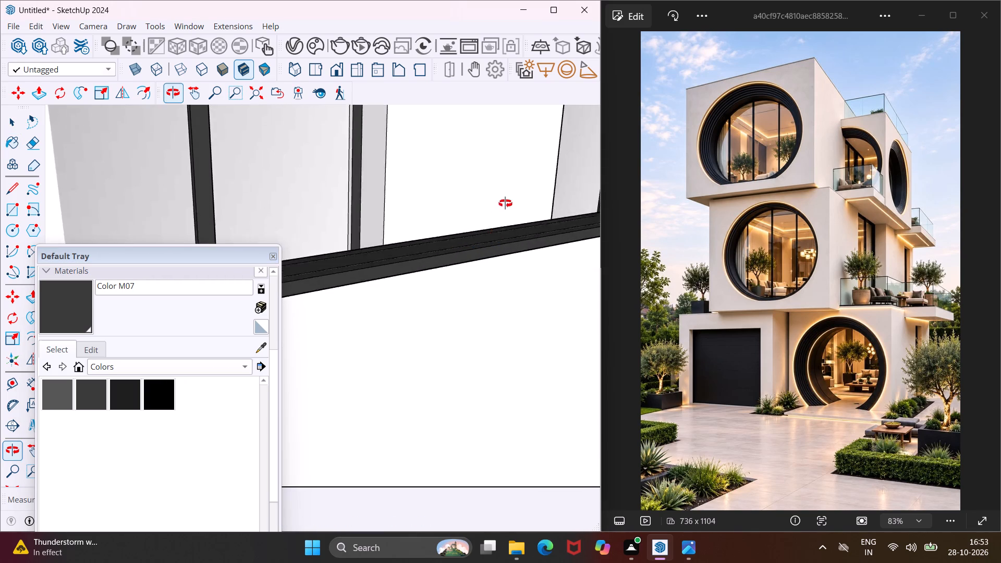
middle_click_drag(505, 203, 612, 95)
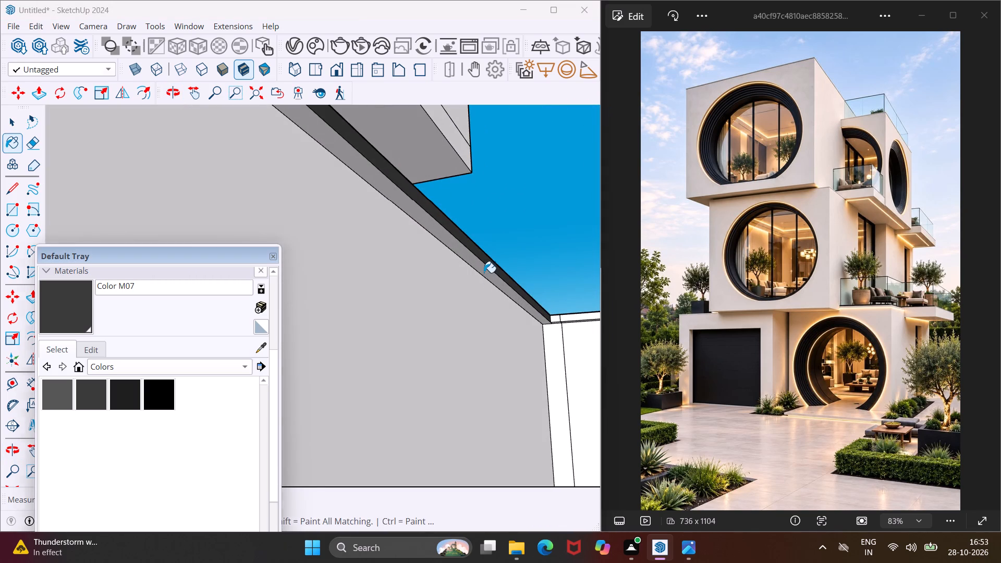
left_click(484, 273)
scroll(555, 310, "up", 4)
scroll(549, 334, "down", 5)
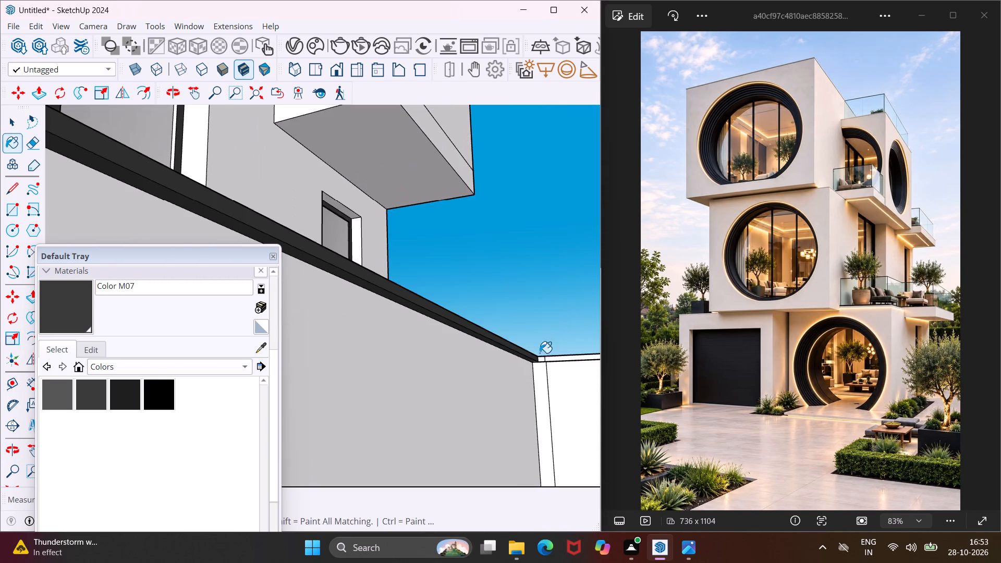
Paint the parapet cap's corner pieces, top strips and underside along the balcony projection's first return with Color M07.
middle_click_drag(541, 358, 334, 451)
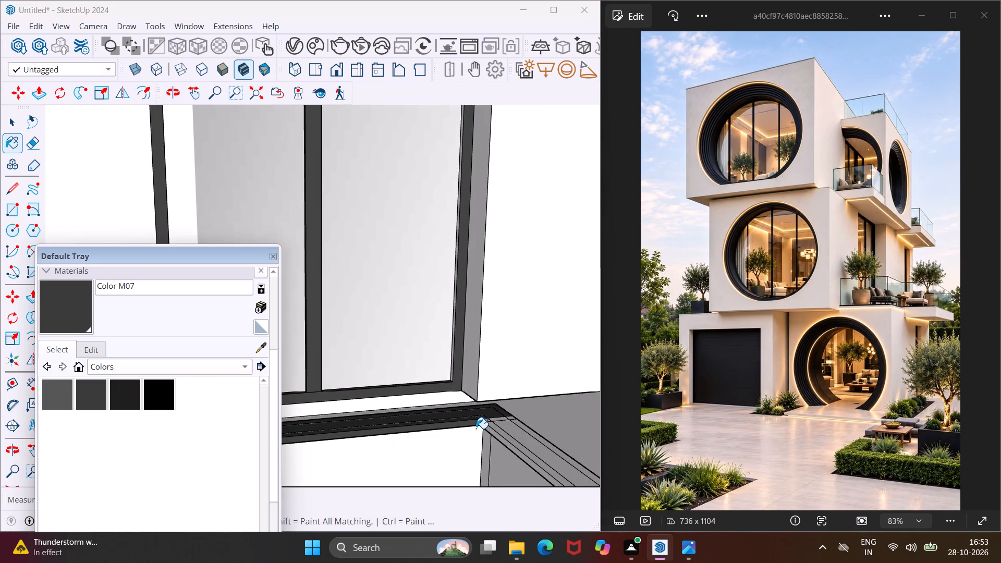
scroll(485, 425, "up", 7)
left_click(489, 421)
left_click_drag(502, 419, 507, 419)
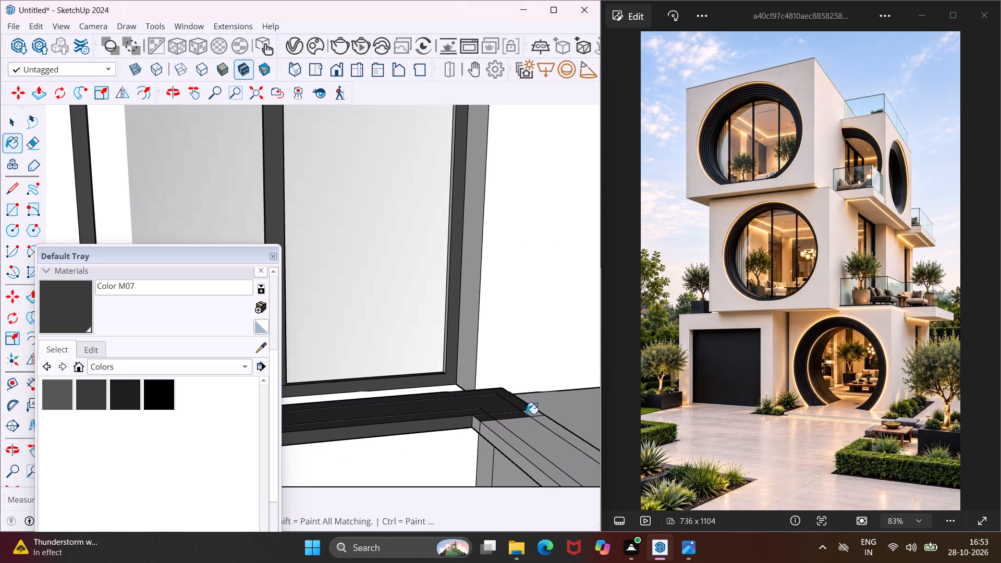
left_click(529, 413)
left_click(525, 434)
left_click(548, 426)
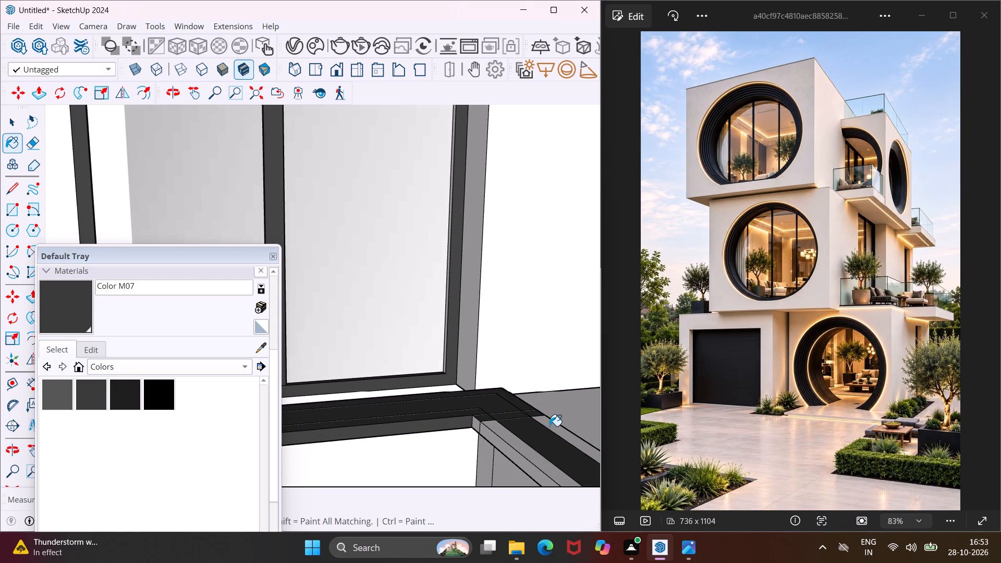
left_click(516, 445)
scroll(494, 442, "up", 3)
left_click(493, 440)
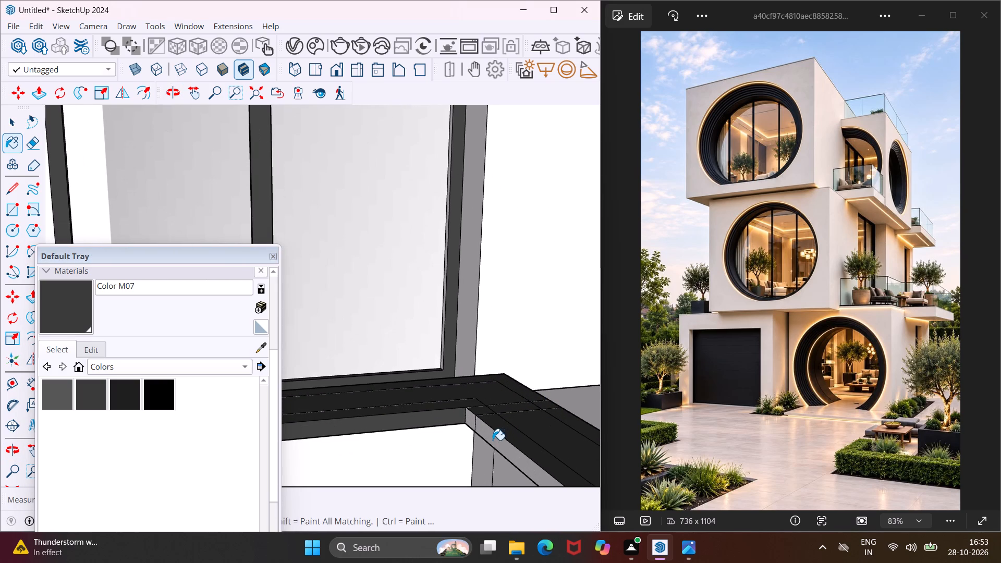
scroll(475, 423, "up", 3)
left_click(470, 419)
left_click(446, 418)
middle_click_drag(447, 414, 449, 380)
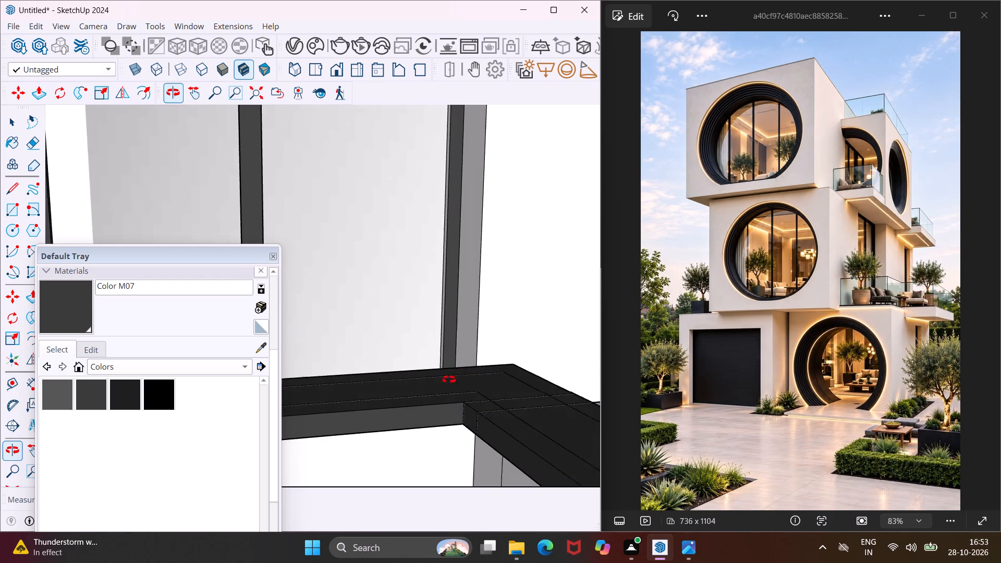
middle_click_drag(449, 380, 419, 265)
scroll(553, 357, "up", 3)
left_click(548, 353)
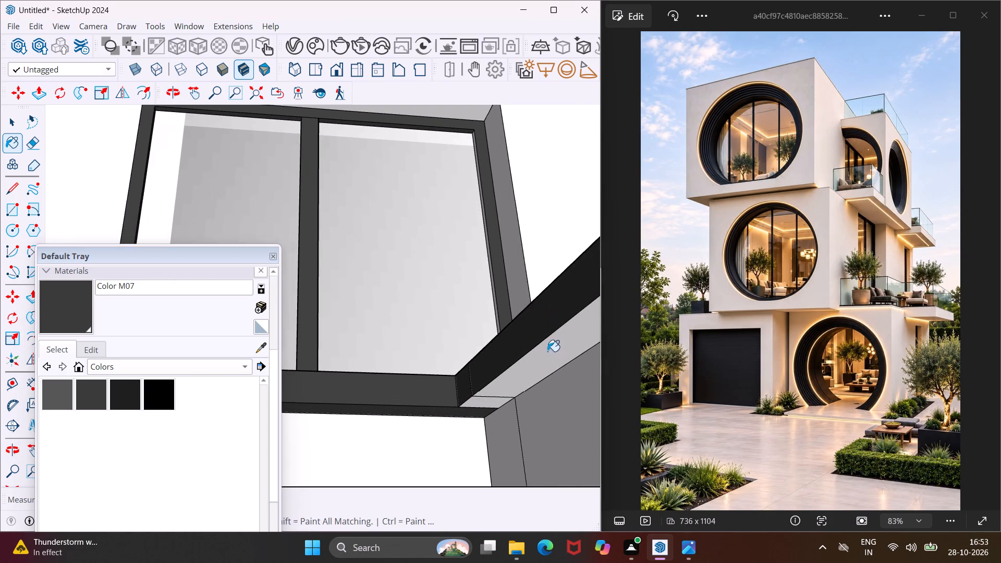
left_click(491, 404)
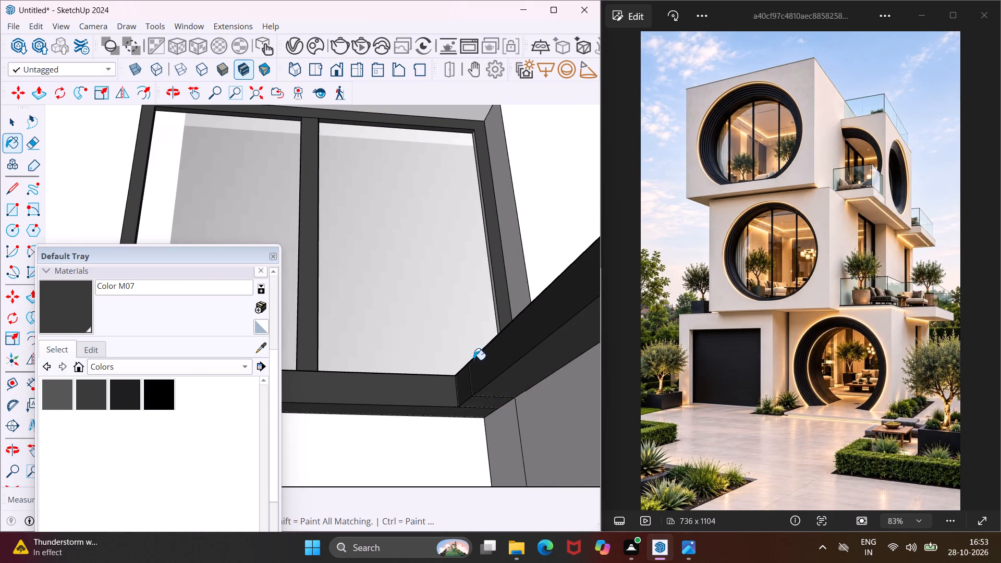
Paint the top strips and corner pieces of the parapet cap at the balcony projection's opposite corner with Color M07.
middle_click_drag(473, 360, 496, 500)
scroll(437, 335, "down", 13)
scroll(373, 362, "down", 3)
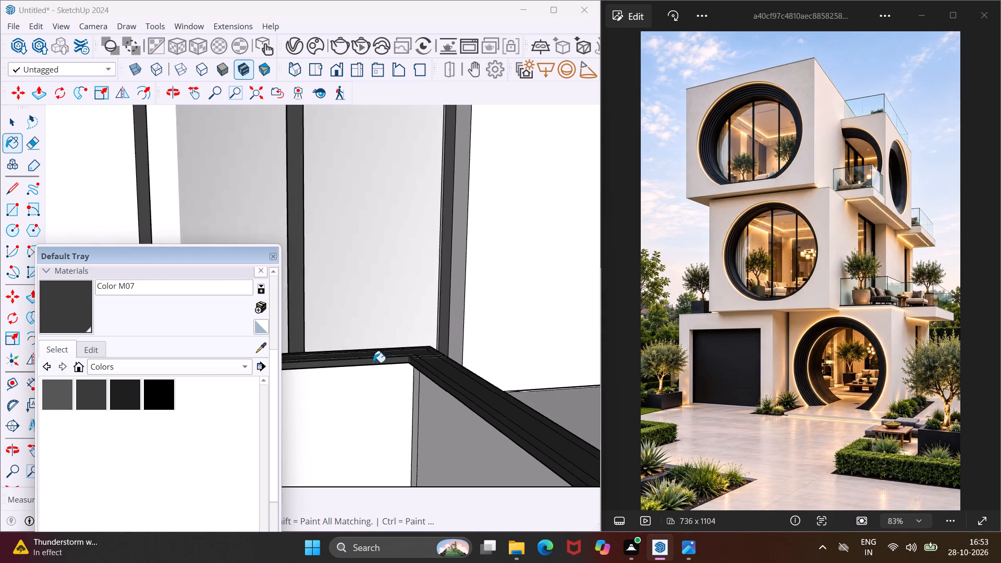
scroll(373, 362, "down", 13)
middle_click_drag(507, 387, 462, 415)
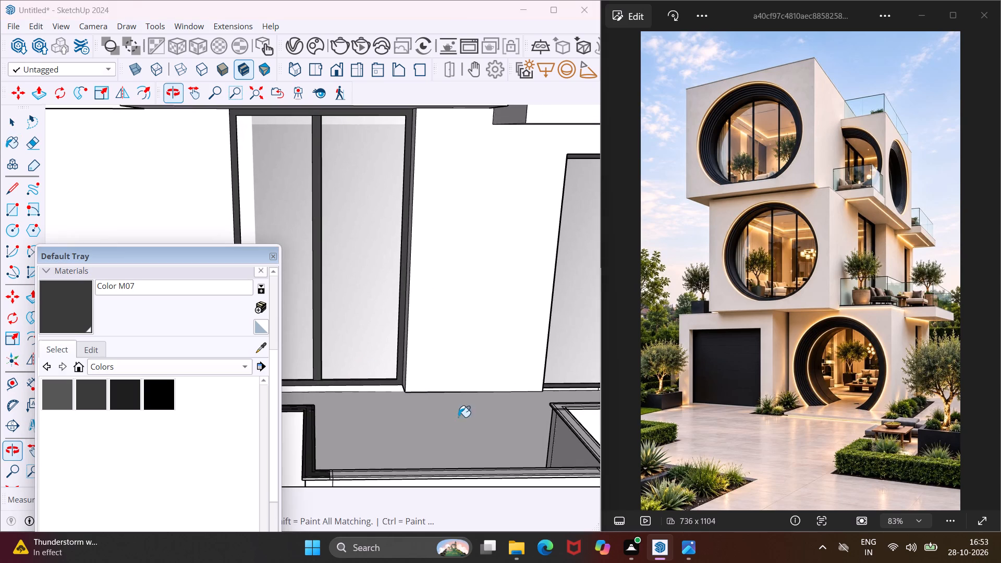
scroll(575, 407, "up", 16)
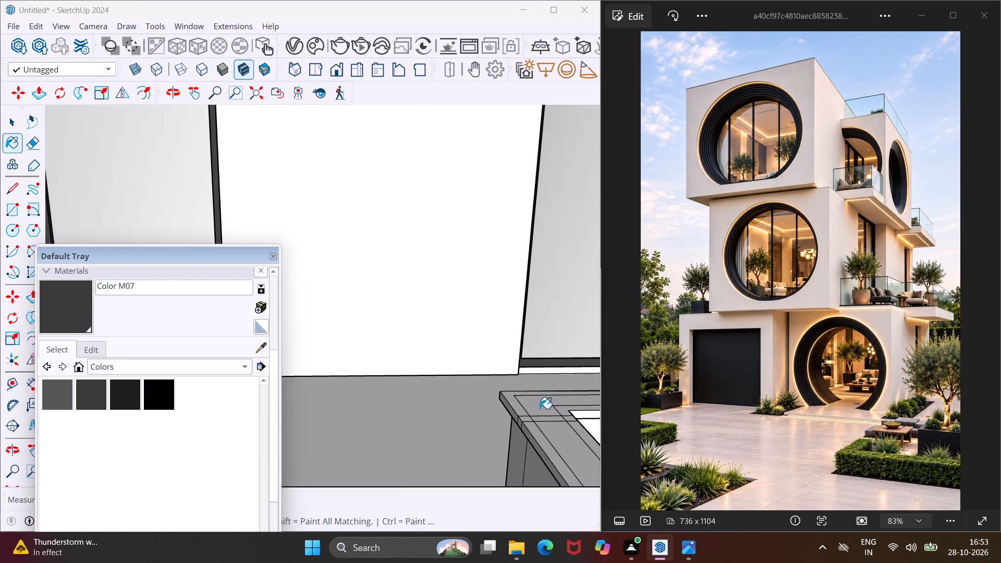
left_click(540, 409)
scroll(541, 421, "up", 4)
left_click(541, 420)
left_click(518, 409)
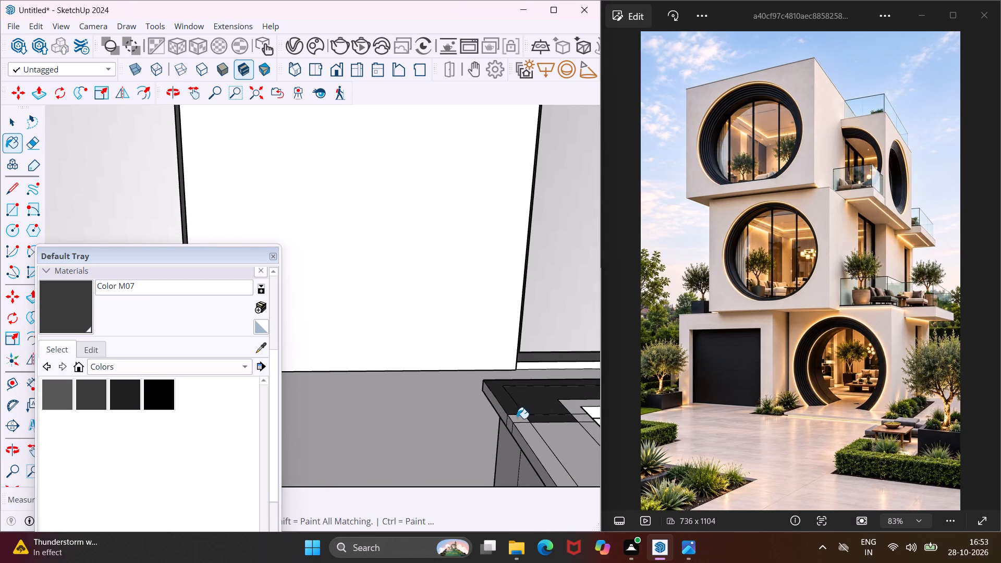
left_click(517, 421)
left_click(526, 440)
left_click(550, 440)
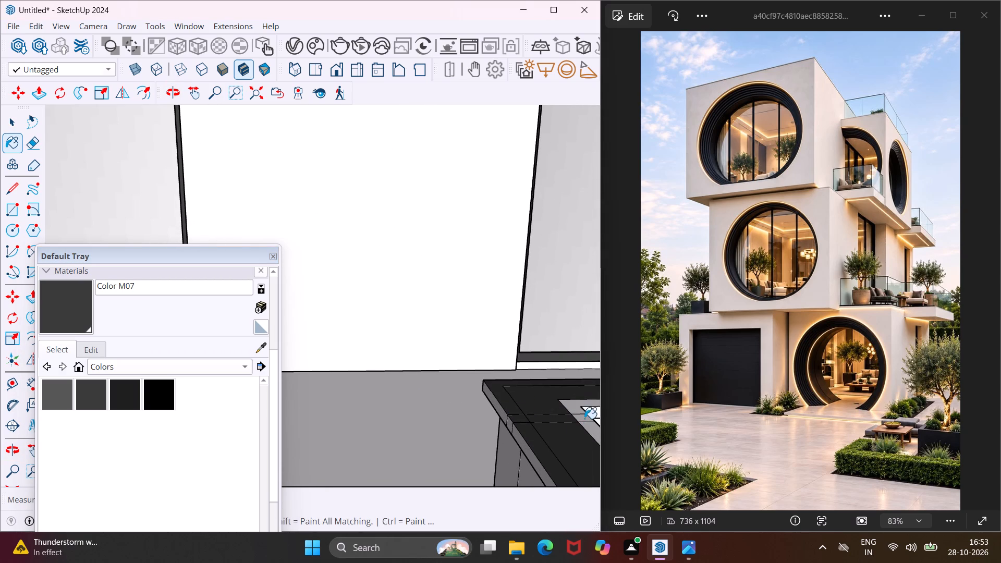
left_click(584, 419)
left_click(589, 430)
left_click(579, 406)
Paint the remaining balcony-side edge faces and strips of the cap at that opposite corner with Color M07.
scroll(536, 393, "down", 3)
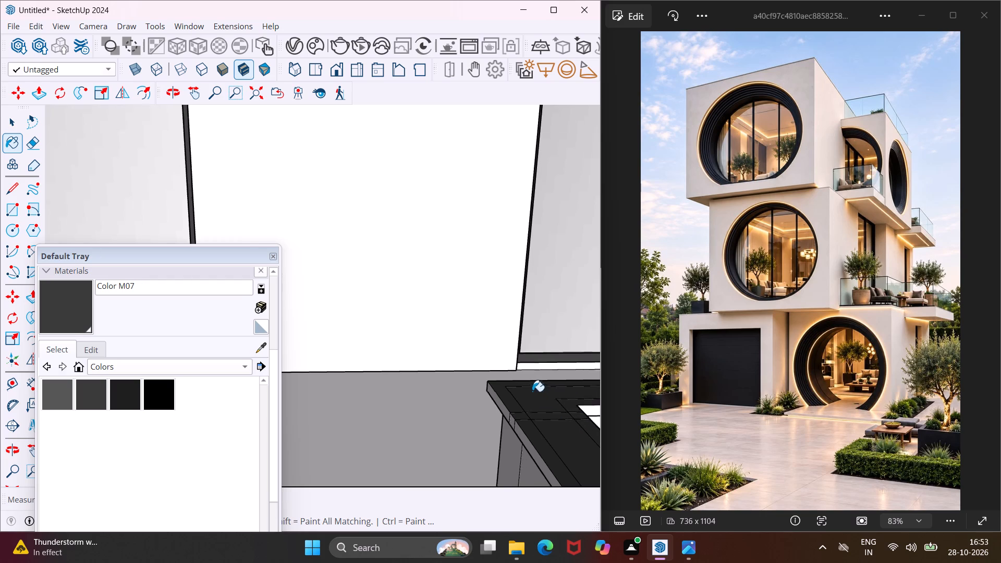
scroll(532, 391, "down", 4)
scroll(531, 414, "up", 4)
left_click(530, 426)
scroll(512, 406, "up", 2)
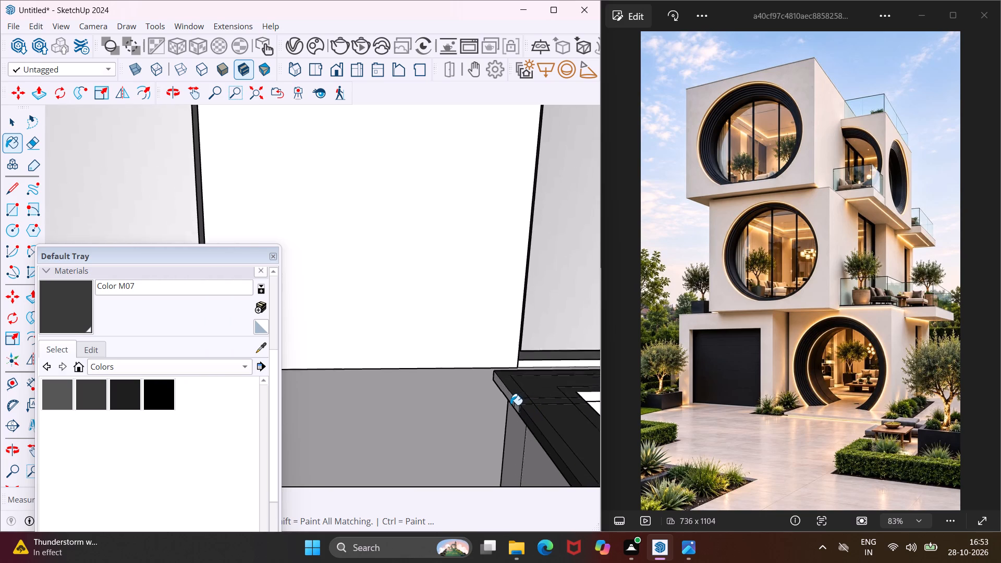
scroll(510, 405, "up", 5)
left_click(508, 390)
left_click(527, 407)
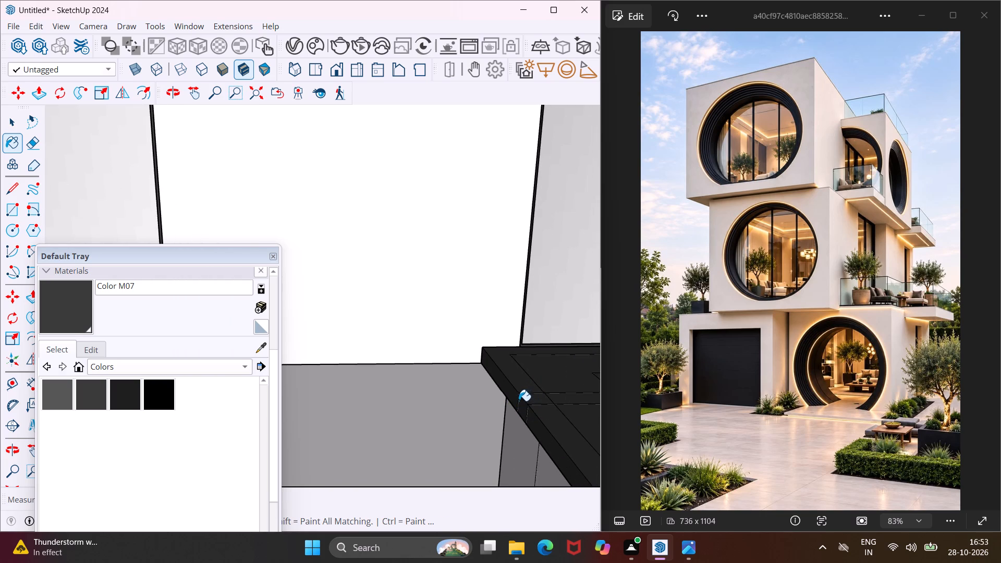
scroll(500, 391, "down", 12)
scroll(542, 391, "up", 9)
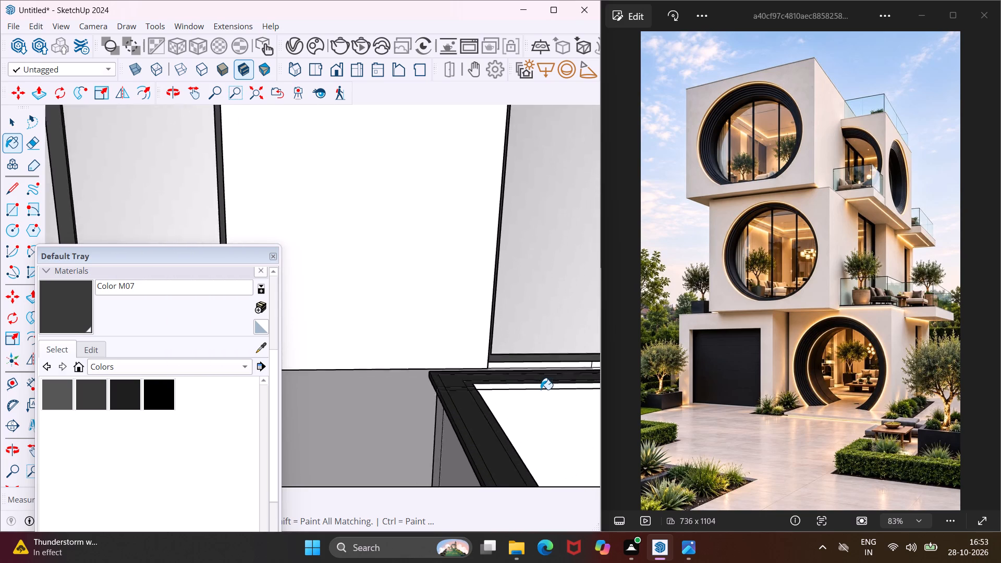
scroll(541, 389, "up", 2)
left_click(541, 389)
Paint the cap's outer edge faces around the same corner, where it meets the adjoining parapet run, with Color M07.
middle_click_drag(541, 389, 392, 371)
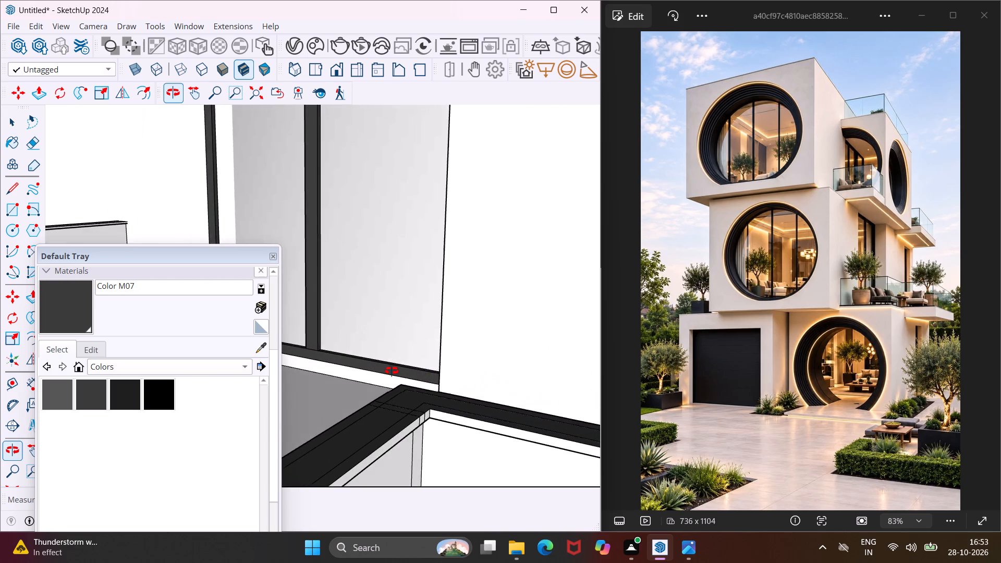
middle_click_drag(392, 371, 391, 370)
scroll(412, 416, "up", 8)
left_click(409, 438)
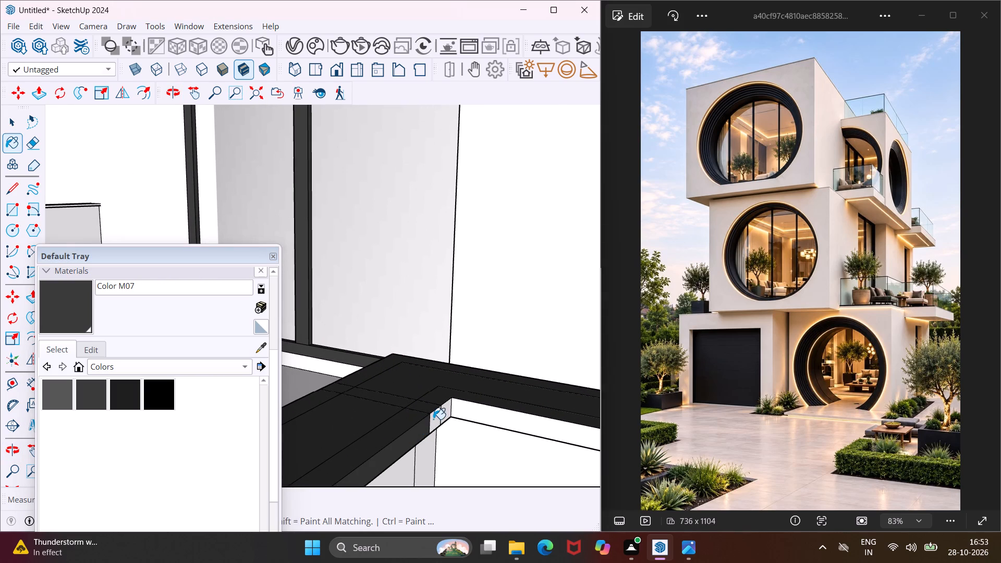
left_click(433, 419)
left_click(449, 411)
left_click(466, 408)
scroll(458, 391, "down", 11)
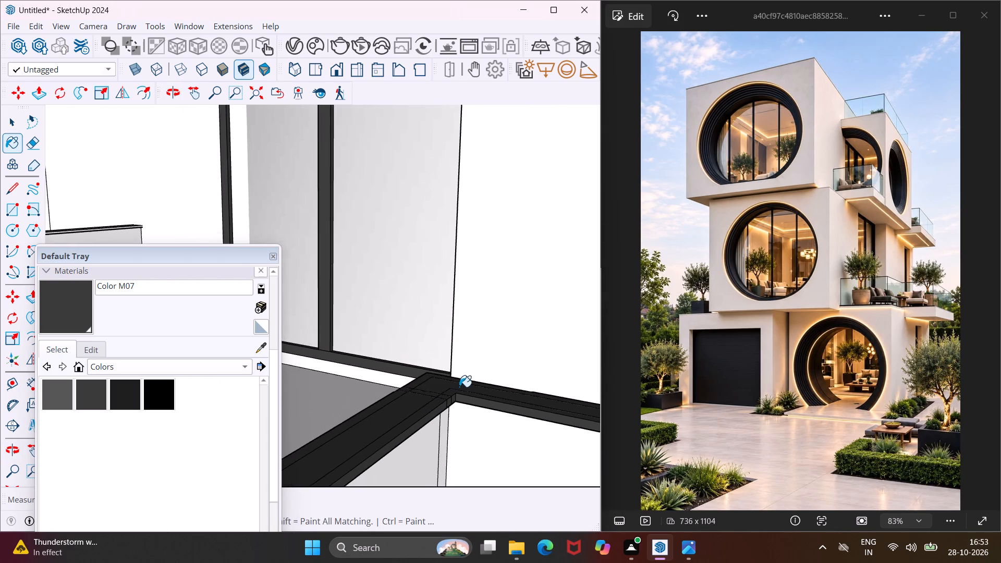
scroll(459, 387, "down", 16)
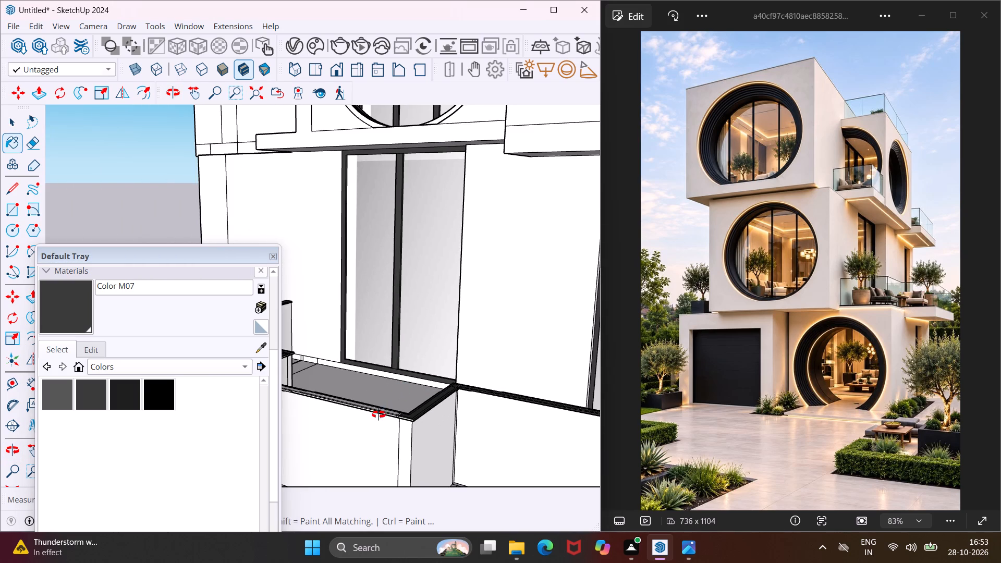
Paint the outer edge faces of the parapet cap along the balcony projection's front with Color M07.
middle_click_drag(377, 415, 555, 445)
scroll(403, 407, "up", 6)
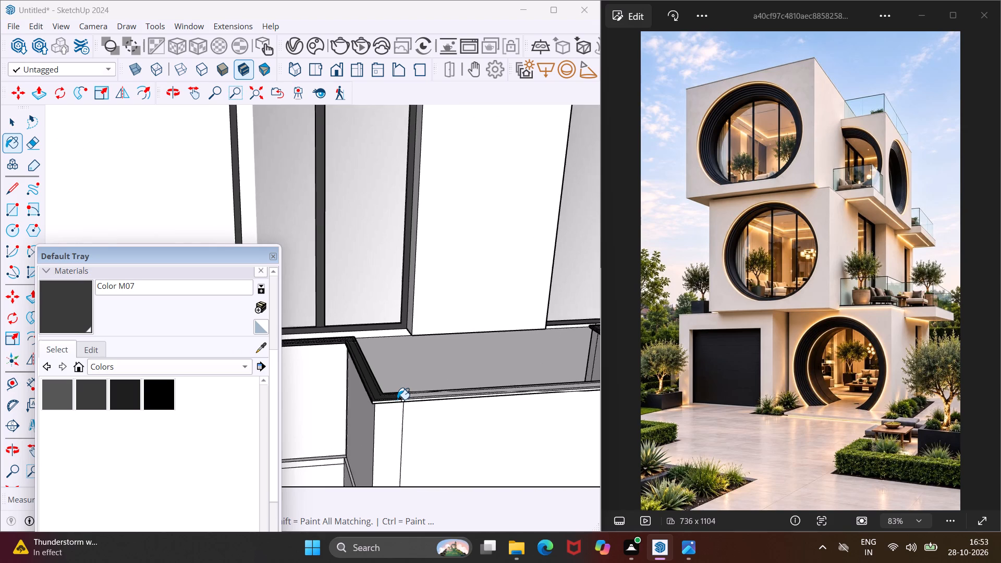
scroll(397, 399, "up", 16)
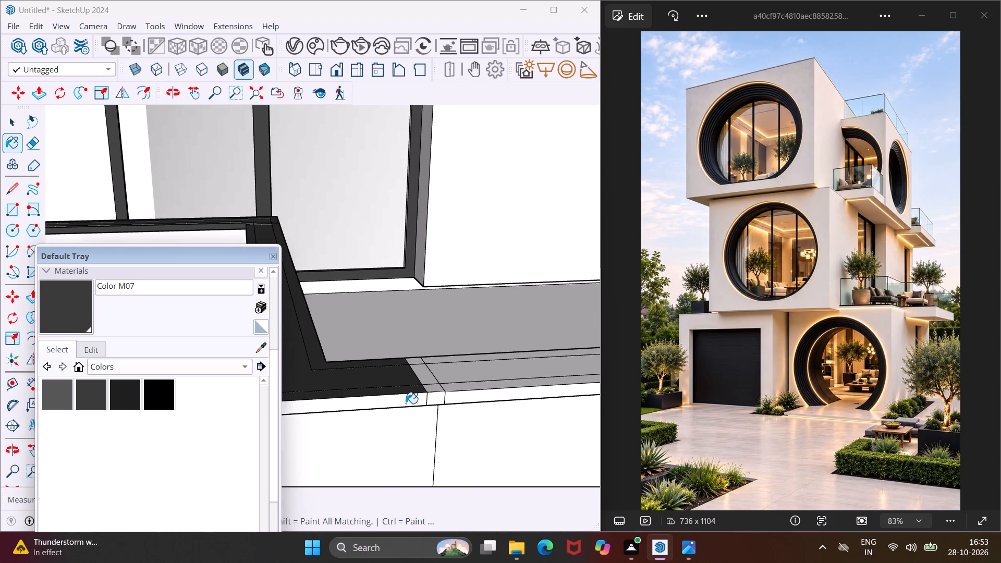
left_click(406, 403)
left_click(441, 398)
left_click(460, 397)
Paint the top strips and narrow joint pieces of the balcony projection's front parapet cap with Color M07.
left_click(461, 383)
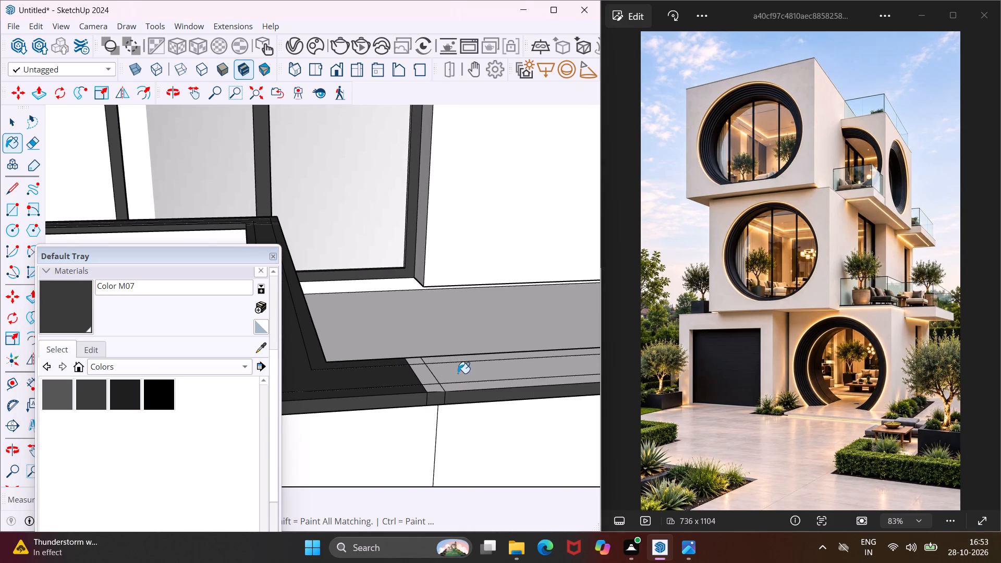
scroll(457, 373, "up", 3)
left_click(455, 373)
left_click(451, 387)
left_click(449, 398)
left_click(444, 395)
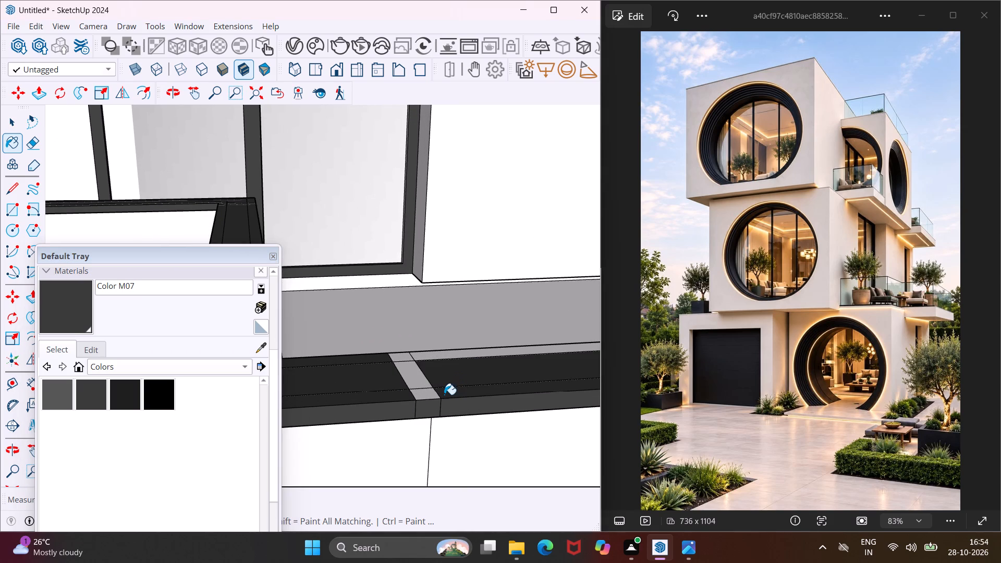
left_click(421, 395)
left_click(417, 382)
left_click(402, 363)
left_click(402, 358)
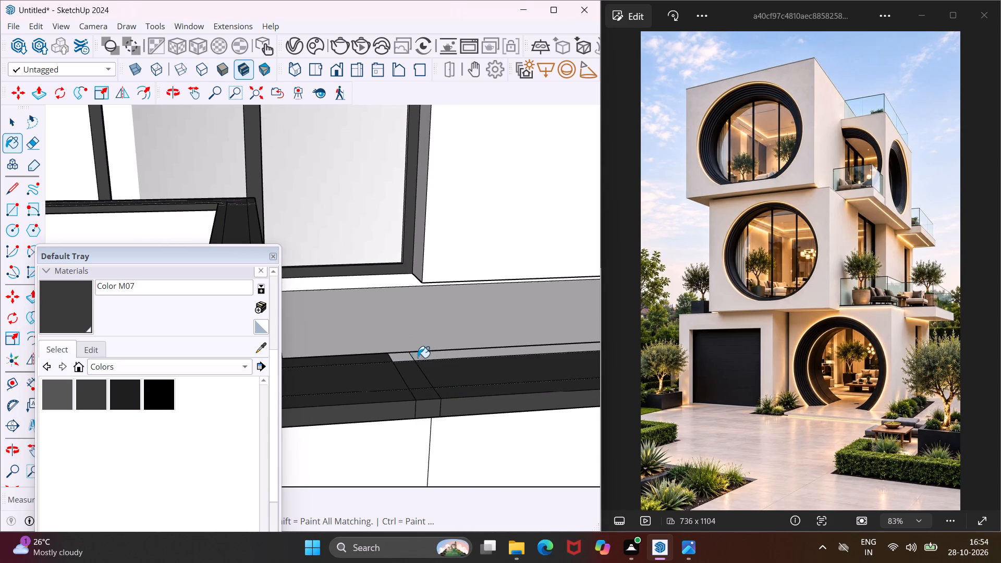
left_click_drag(418, 358, 426, 360)
Paint the inner edge faces of the balcony projection's parapet cap around its front inside corner with Color M07.
scroll(430, 362, "down", 5)
middle_click_drag(427, 370, 437, 436)
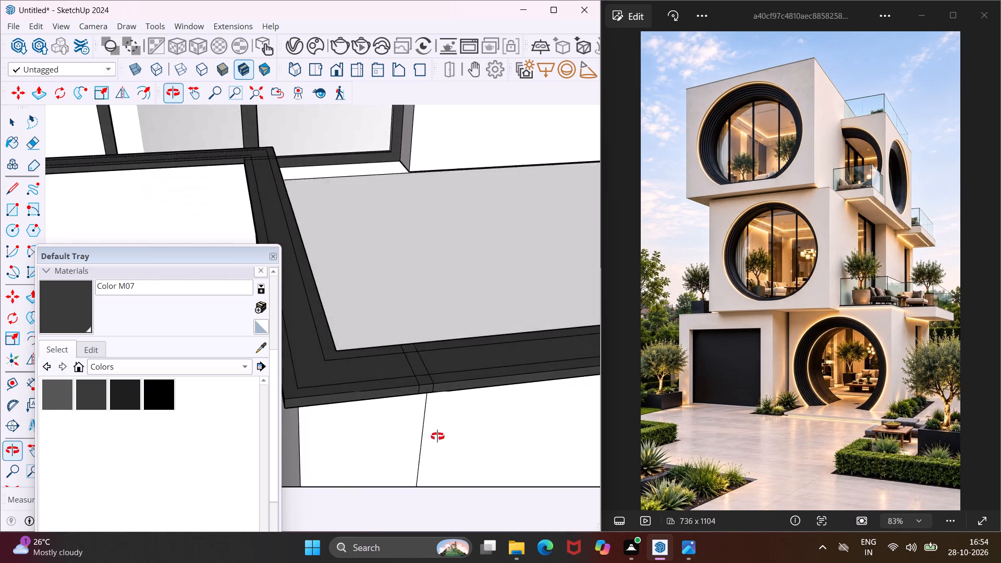
middle_click_drag(437, 436, 573, 455)
middle_click_drag(365, 360, 725, 338)
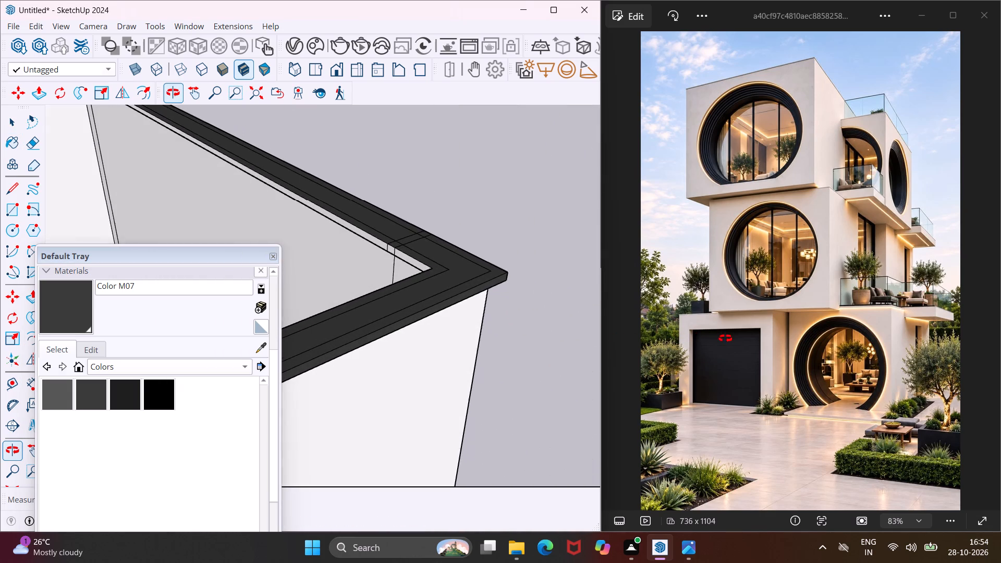
middle_click_drag(725, 338, 725, 339)
scroll(719, 336, "up", 1)
middle_click_drag(428, 284, 611, 258)
scroll(361, 252, "up", 3)
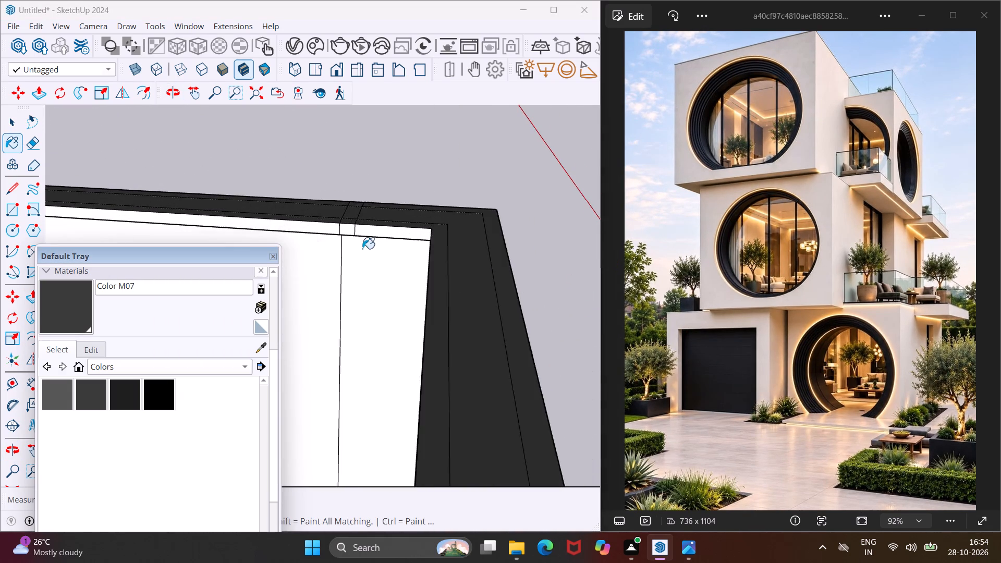
scroll(362, 249, "up", 4)
left_click(374, 230)
middle_click_drag(374, 230, 492, 188)
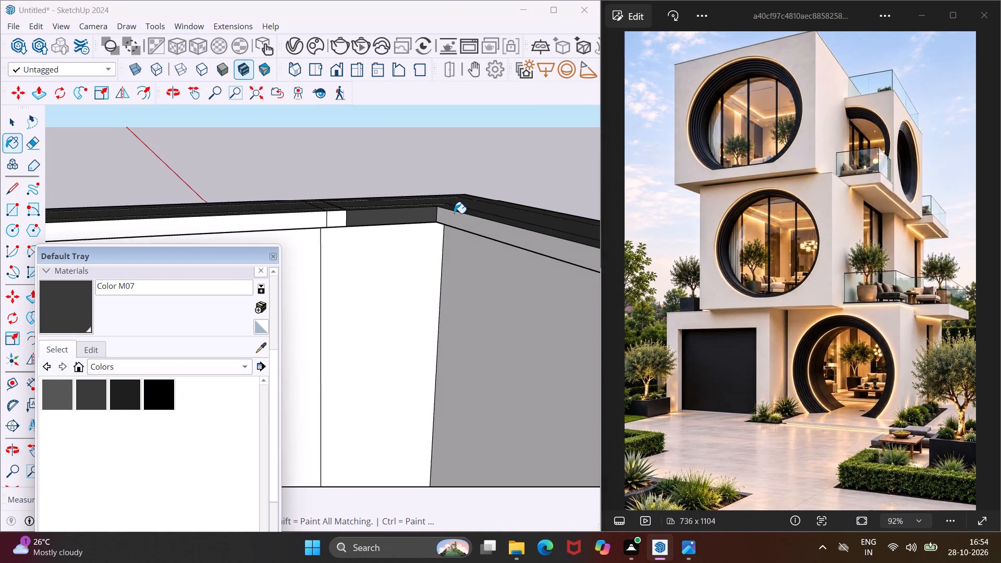
scroll(454, 213, "up", 3)
left_click(456, 216)
left_click(292, 222)
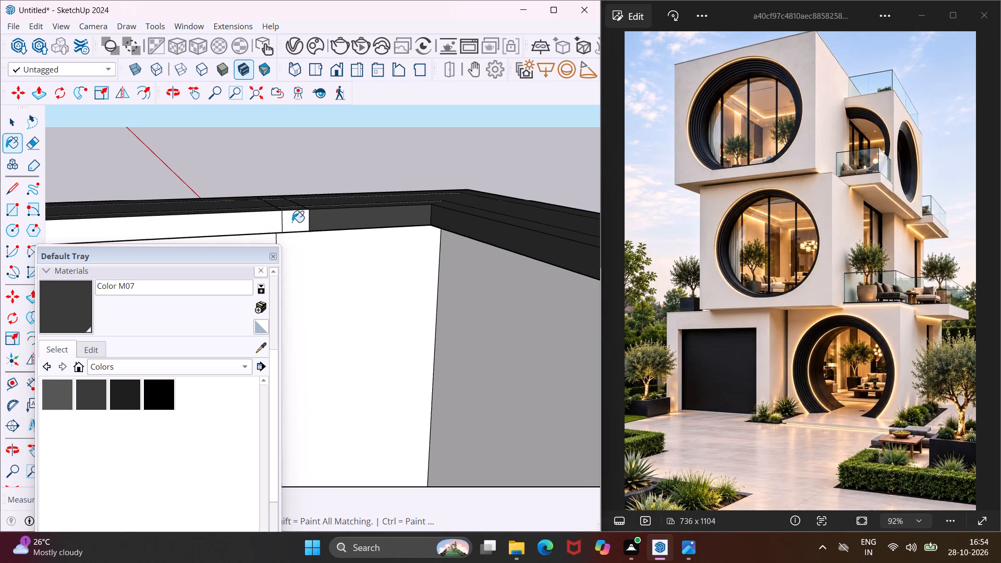
left_click(270, 219)
Paint the underside pieces of the balcony projection's front parapet cap up to the inside corner with Color M07.
middle_click_drag(292, 195, 529, 236)
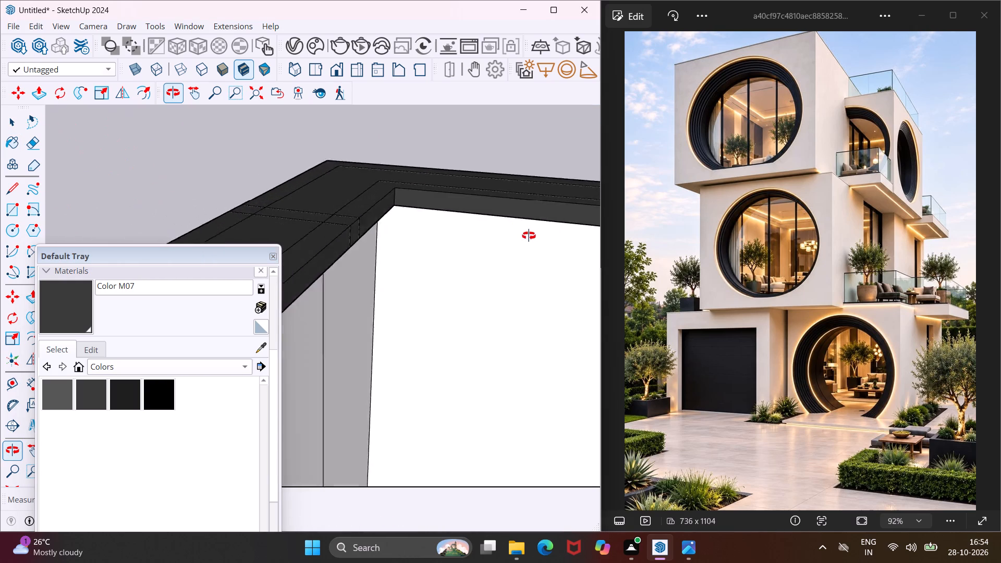
middle_click_drag(529, 236, 469, 123)
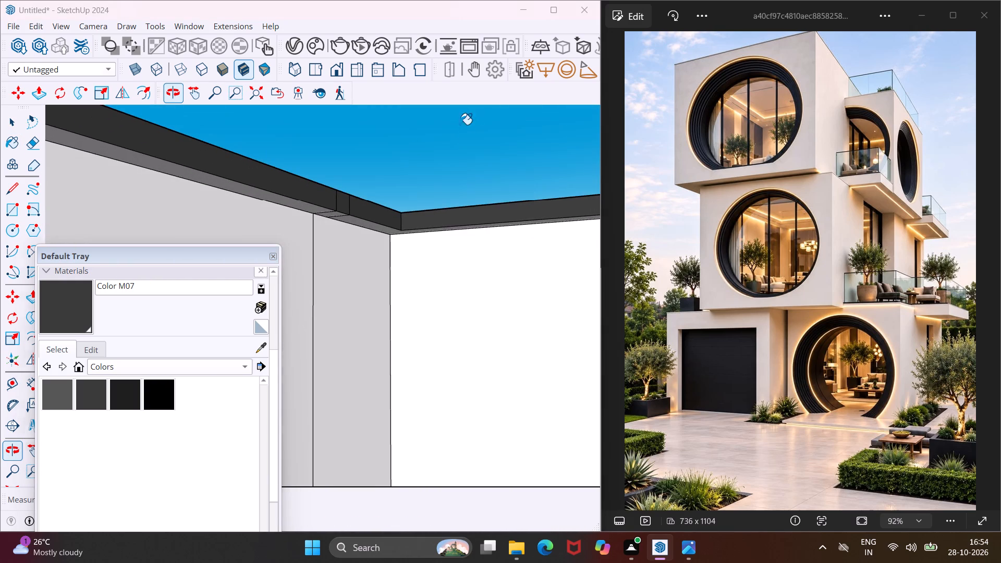
scroll(327, 203, "up", 6)
left_click(299, 209)
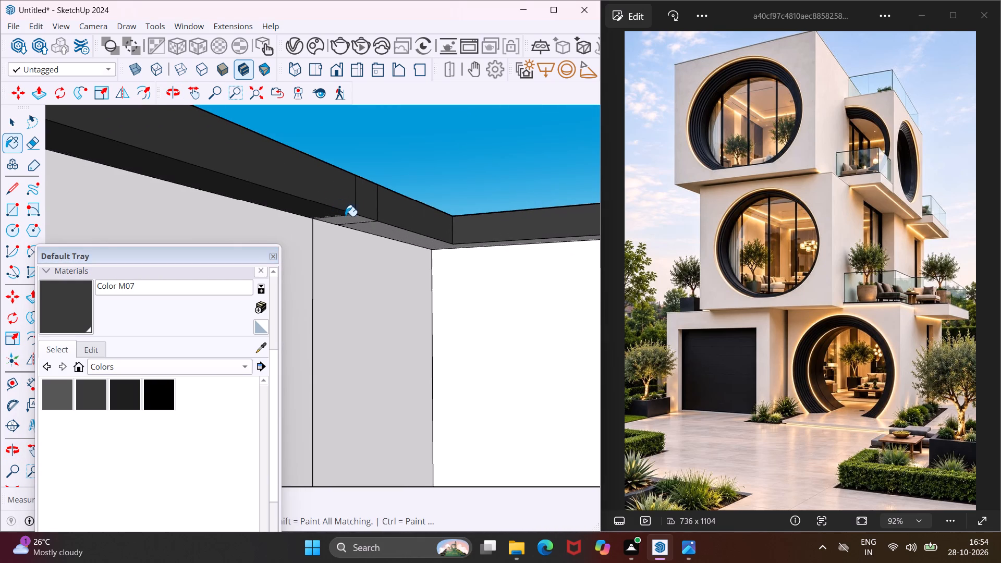
left_click(348, 218)
left_click(363, 225)
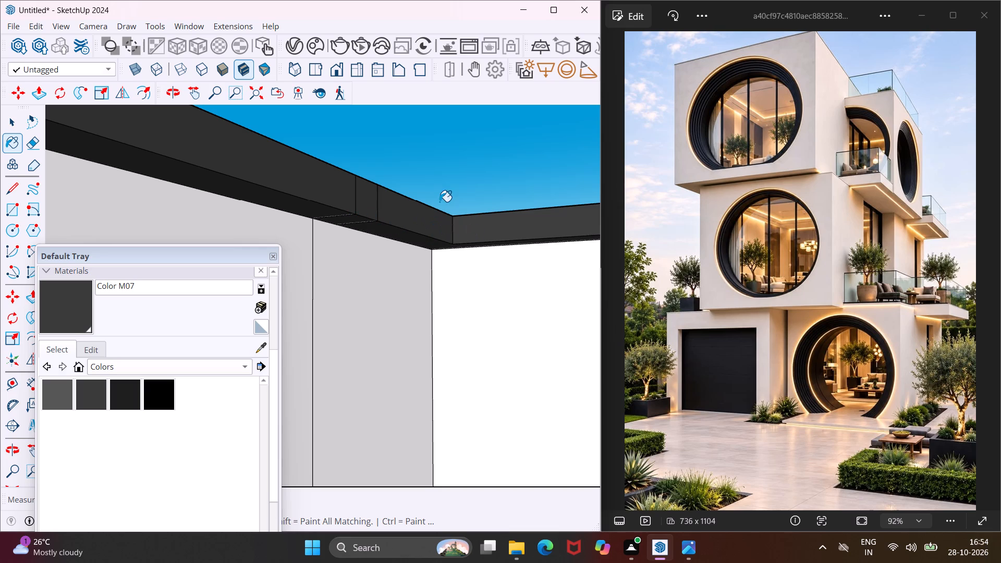
Paint the inner edge faces at the terrace end of the balcony return's parapet cap with Color M07.
middle_click_drag(436, 195, 504, 333)
scroll(388, 224, "down", 14)
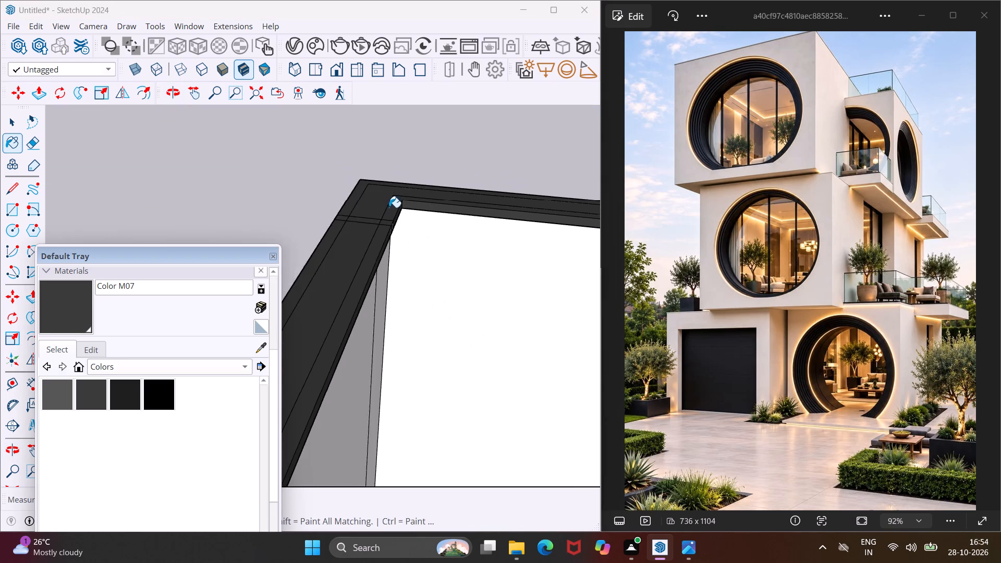
scroll(389, 204, "down", 15)
scroll(543, 224, "up", 4)
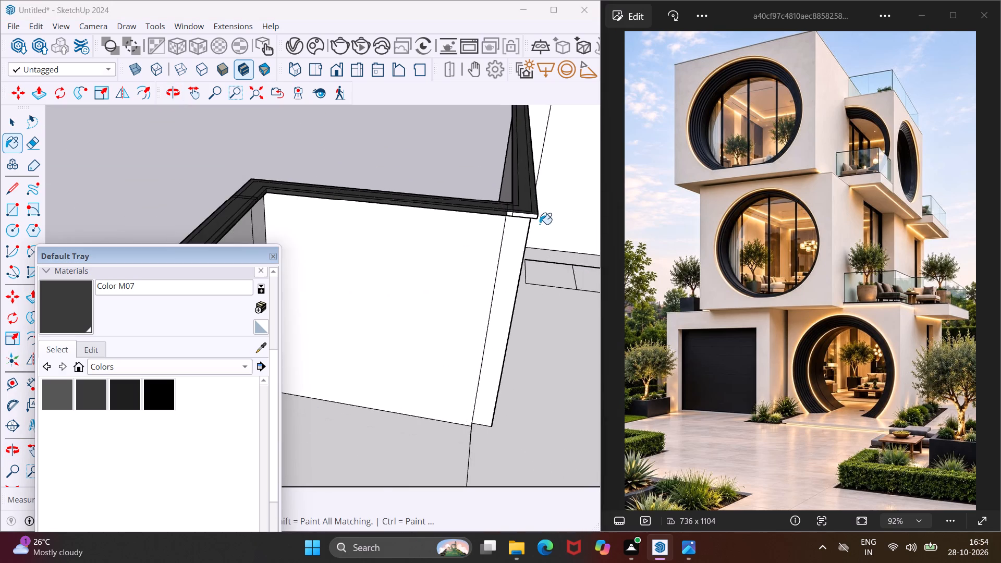
scroll(540, 224, "up", 8)
left_click(522, 212)
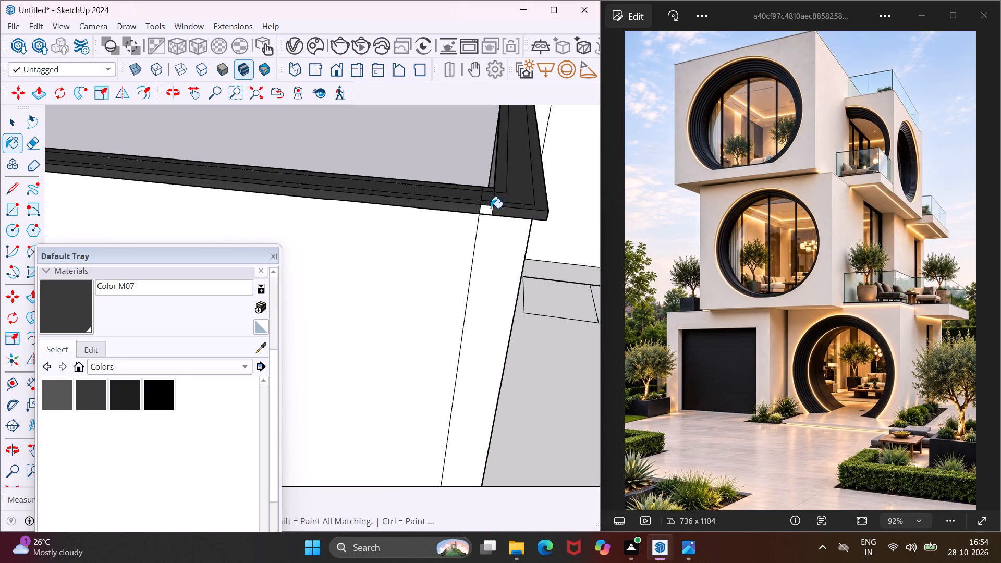
left_click(490, 208)
Paint the adjoining cap edge face around the terrace-side corner and the return cap's underside pieces with Color M07.
middle_click_drag(491, 210, 400, 121)
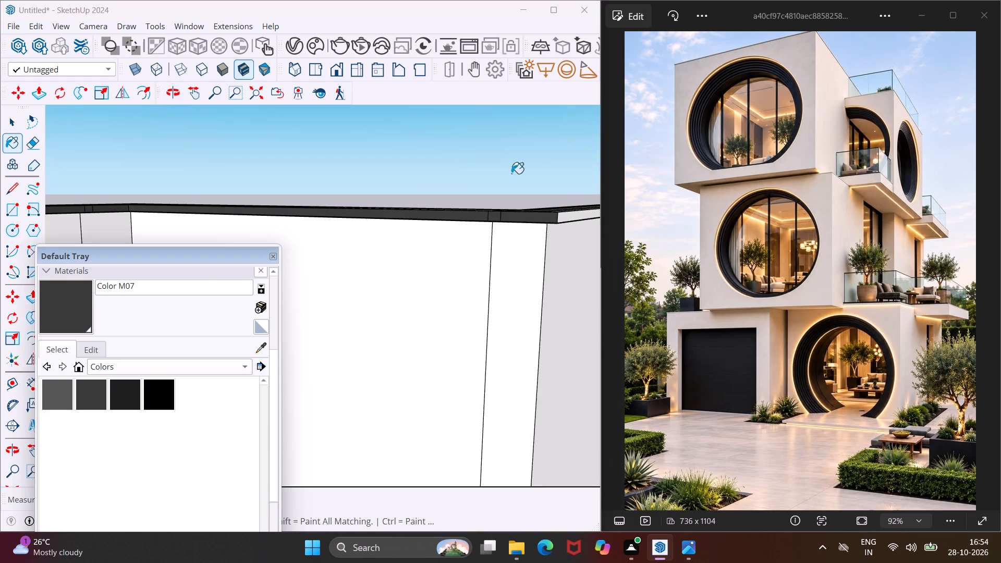
scroll(565, 210, "up", 6)
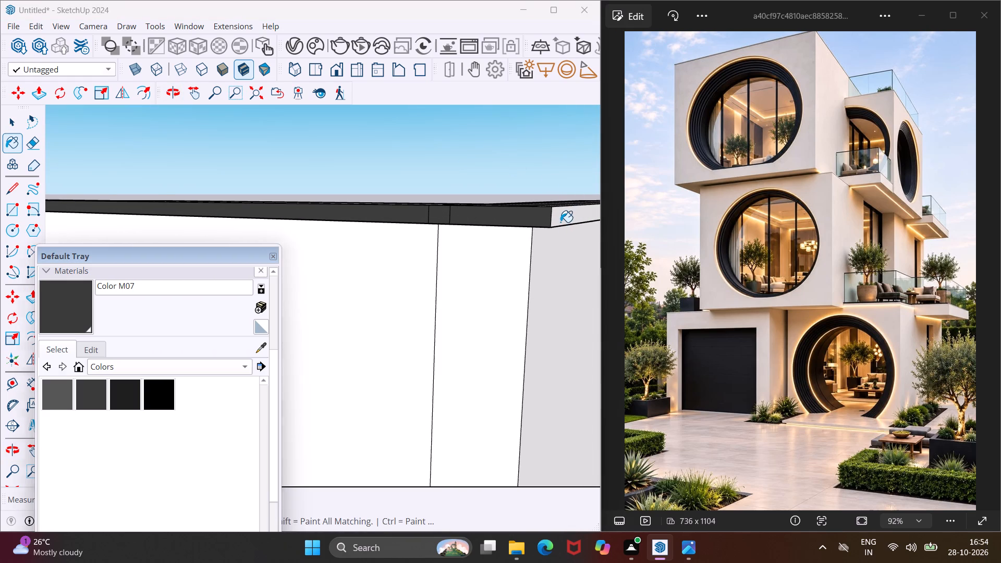
left_click(560, 222)
middle_click_drag(564, 221, 525, 134)
scroll(468, 222, "up", 5)
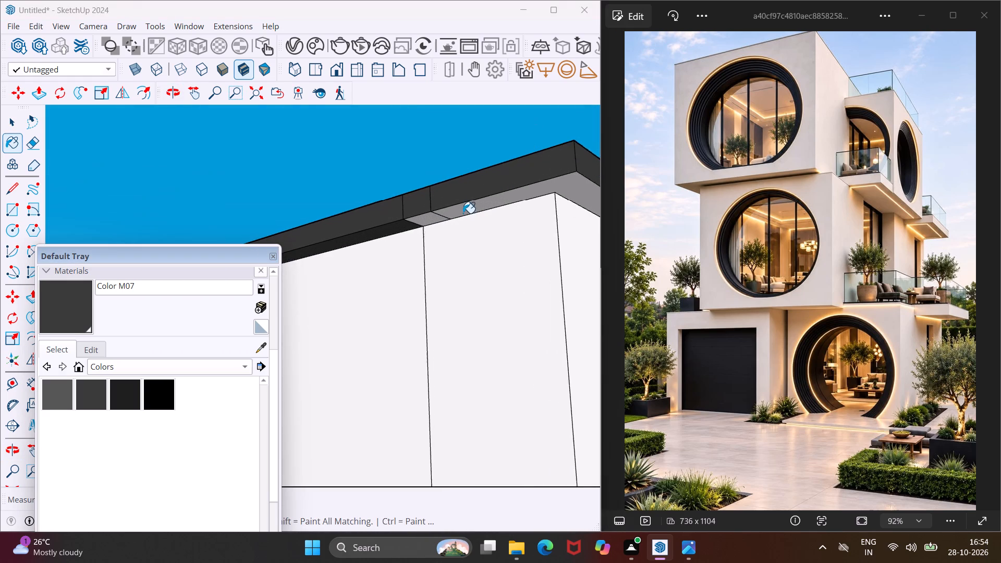
scroll(463, 213, "up", 1)
left_click(456, 210)
left_click(422, 218)
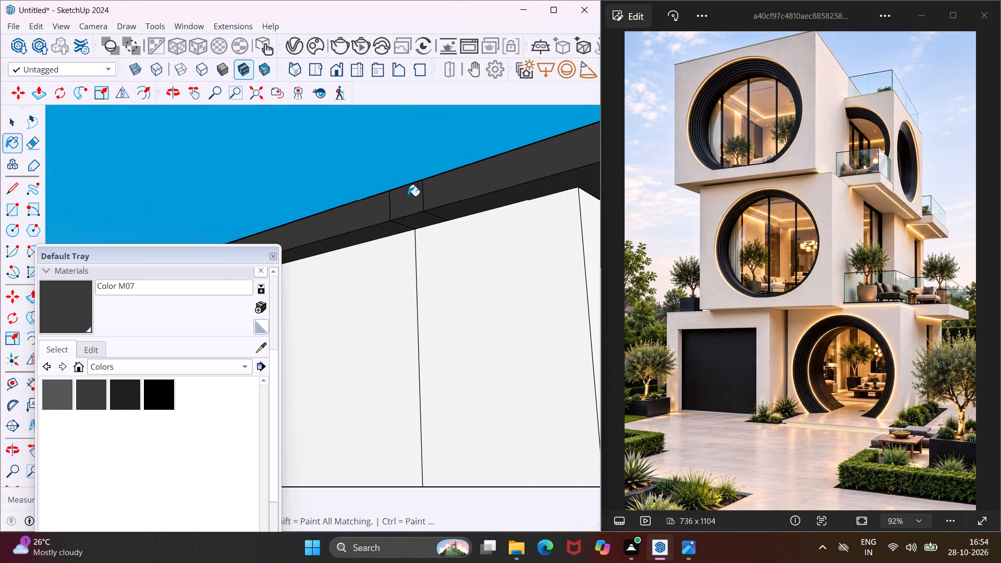
middle_click_drag(407, 194, 401, 351)
scroll(379, 317, "down", 11)
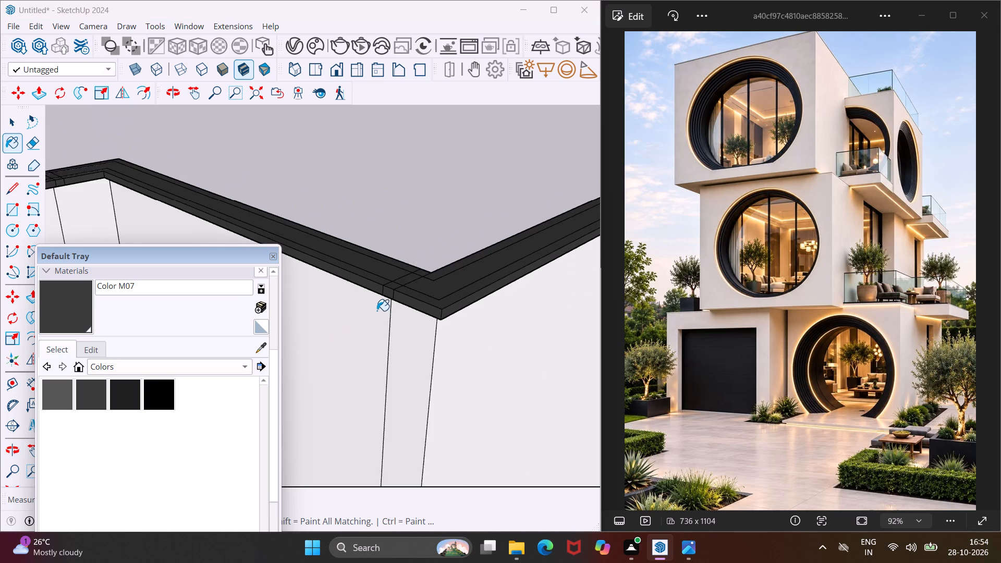
Paint the short cross strip on top of the terrace parapet cap, near its inside corner, with Color M07.
scroll(377, 311, "down", 15)
middle_click_drag(398, 313, 524, 297)
scroll(527, 287, "down", 1)
scroll(535, 231, "up", 17)
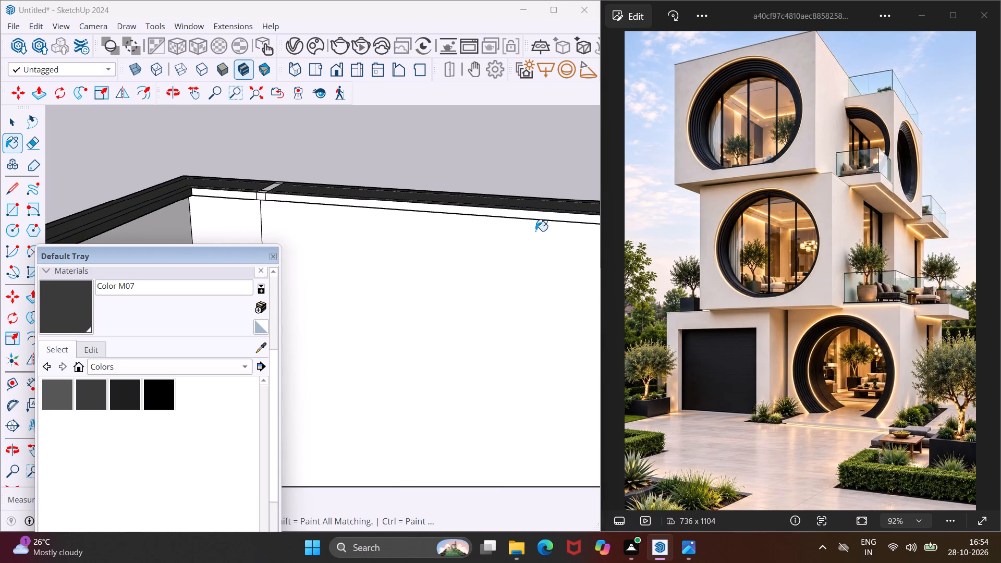
middle_click_drag(296, 191, 330, 238)
scroll(264, 194, "up", 8)
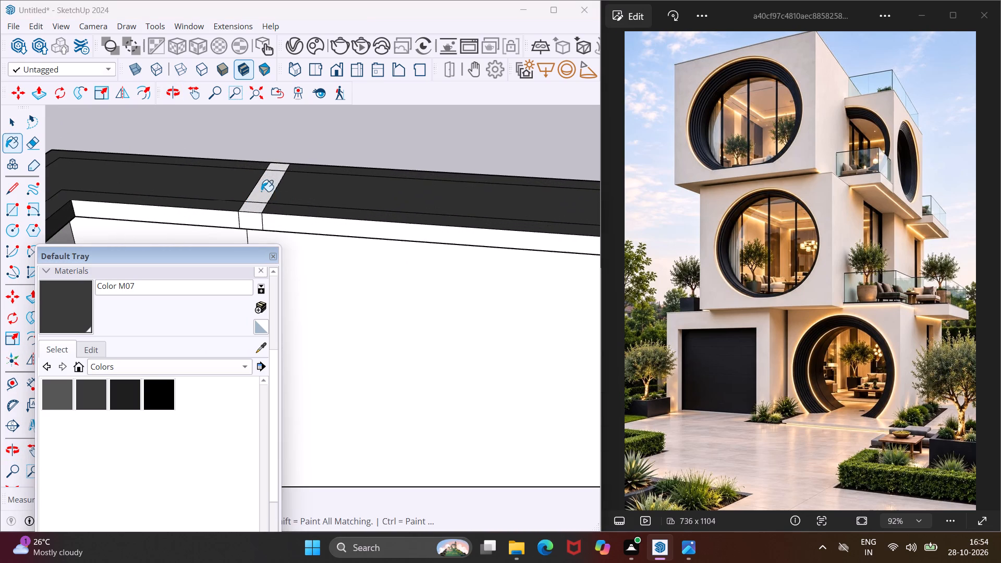
left_click(261, 191)
left_click(279, 164)
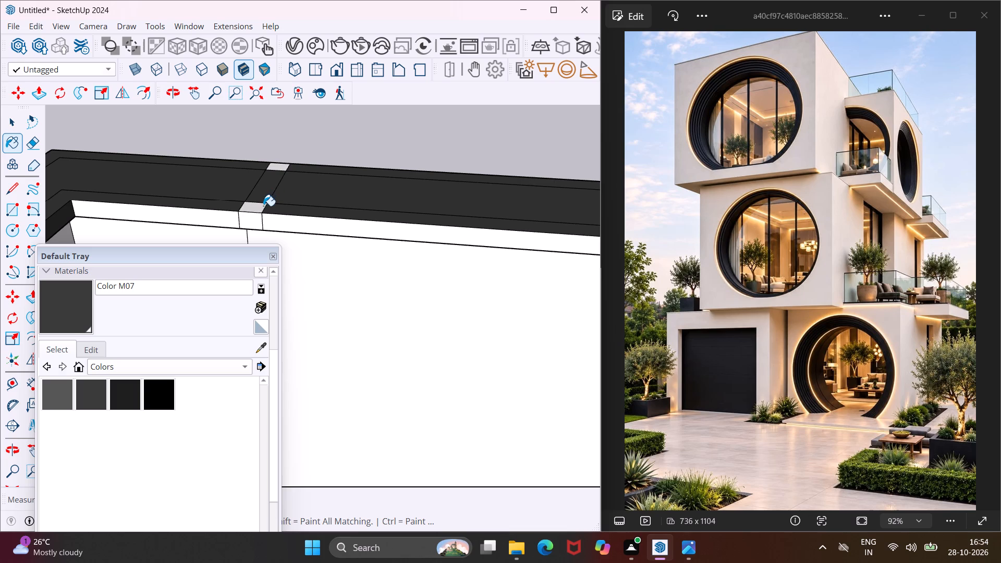
left_click(261, 206)
left_click(278, 168)
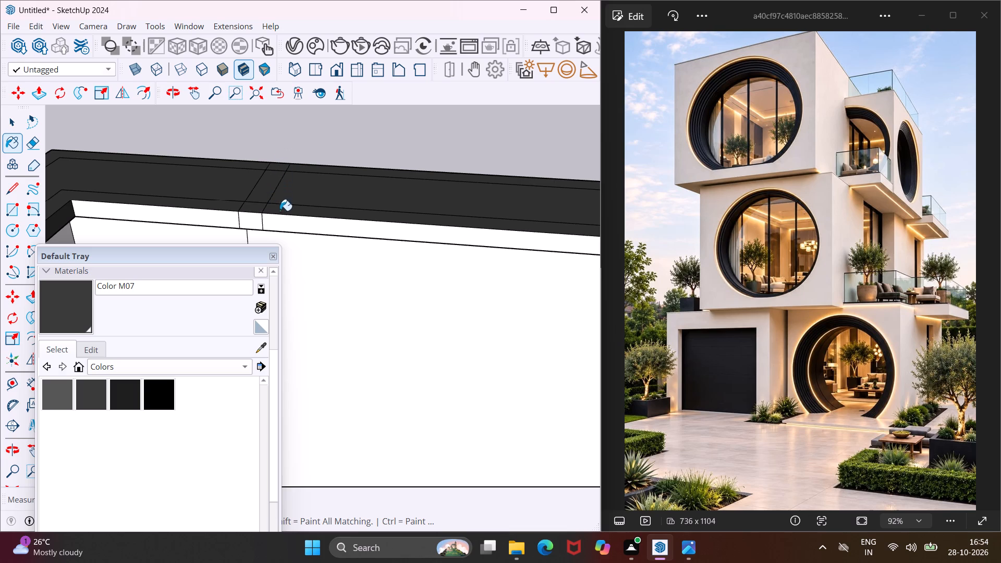
Paint the inner edge faces and the underside of the terrace parapet cap around the cross strip with Color M07.
middle_click_drag(283, 219, 293, 162)
left_click(288, 208)
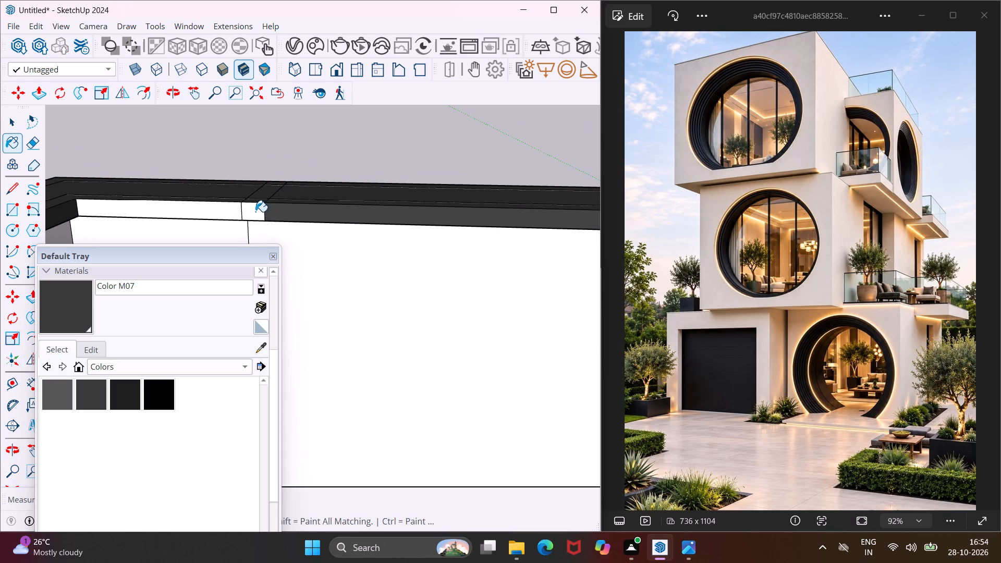
left_click(254, 210)
left_click(237, 205)
middle_click_drag(236, 205, 285, 70)
scroll(256, 209, "up", 4)
left_click(263, 202)
Paint the three lengthwise top strips of the side parapet cap that runs to the house wall with Color M07.
scroll(233, 181, "down", 6)
middle_click_drag(308, 163, 271, 274)
scroll(318, 157, "down", 9)
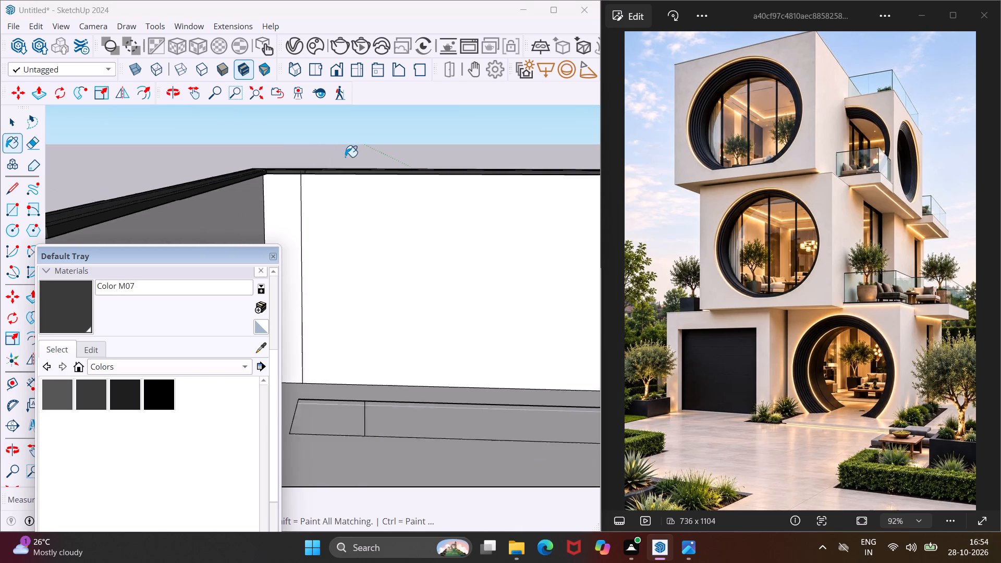
scroll(345, 157, "down", 2)
middle_click_drag(380, 160, 420, 182)
scroll(362, 156, "down", 6)
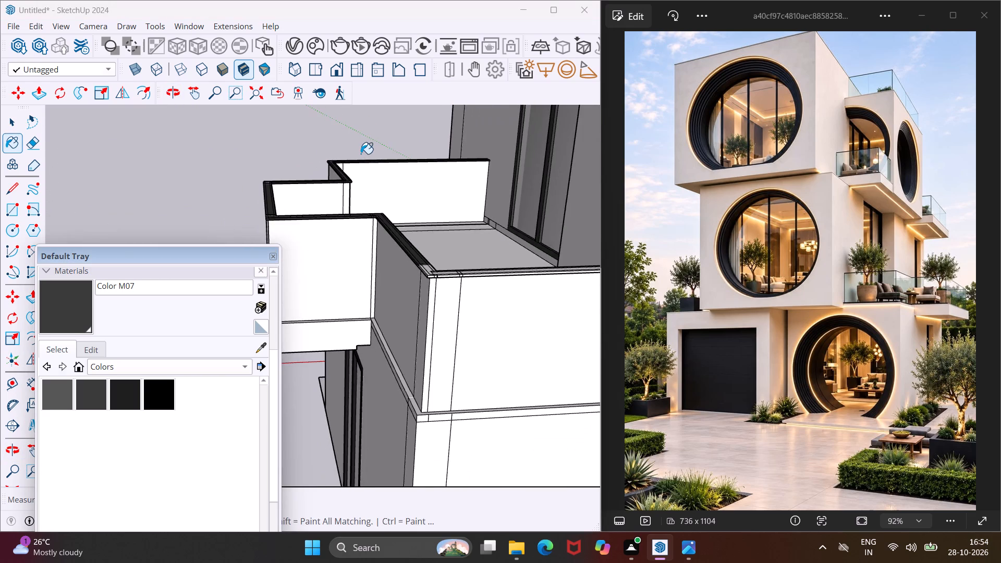
scroll(361, 154, "down", 3)
middle_click_drag(502, 259, 429, 295)
scroll(476, 322, "up", 1)
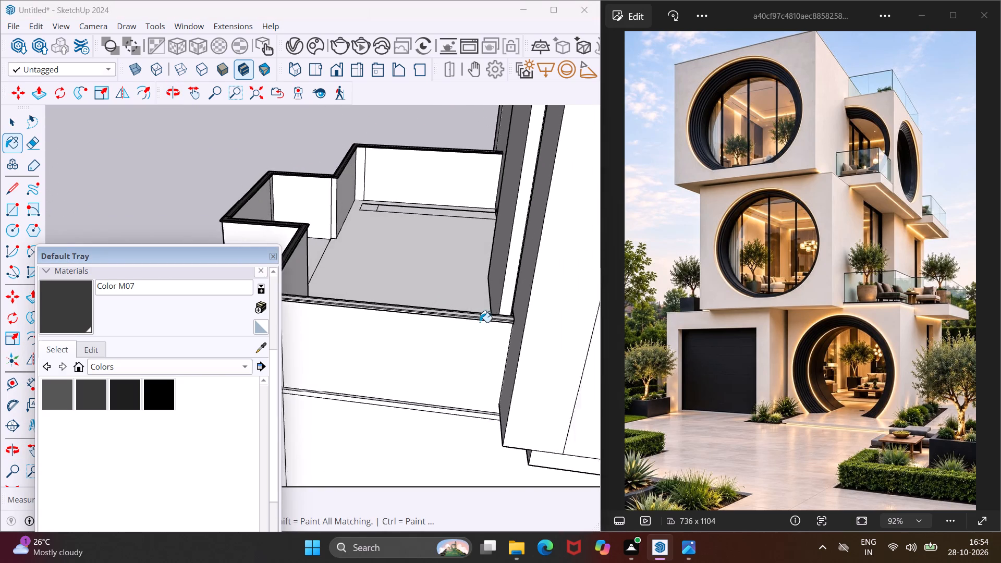
scroll(480, 322, "up", 8)
scroll(524, 319, "up", 17)
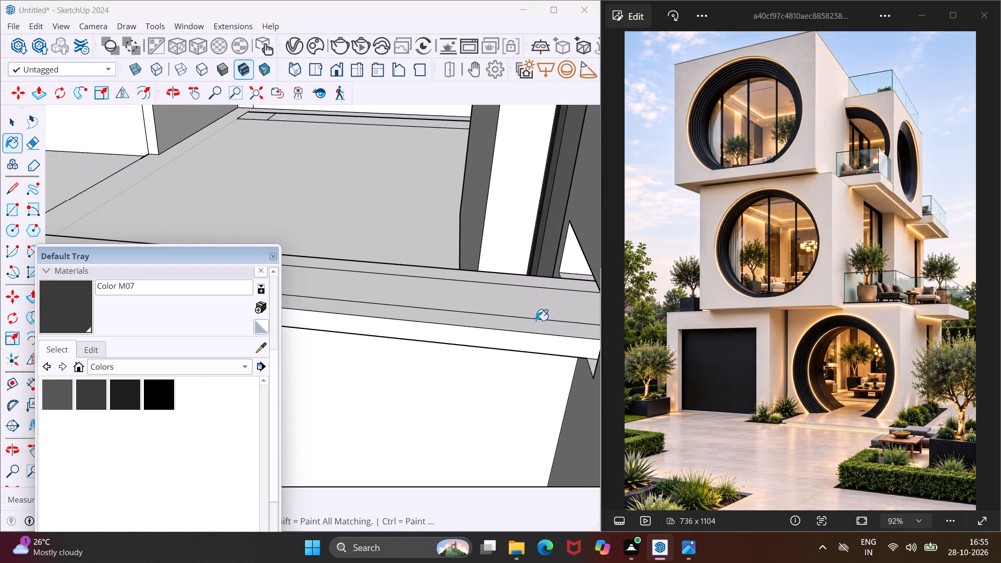
left_click(543, 312)
scroll(534, 296, "up", 1)
middle_click_drag(534, 295, 620, 331)
scroll(520, 250, "up", 3)
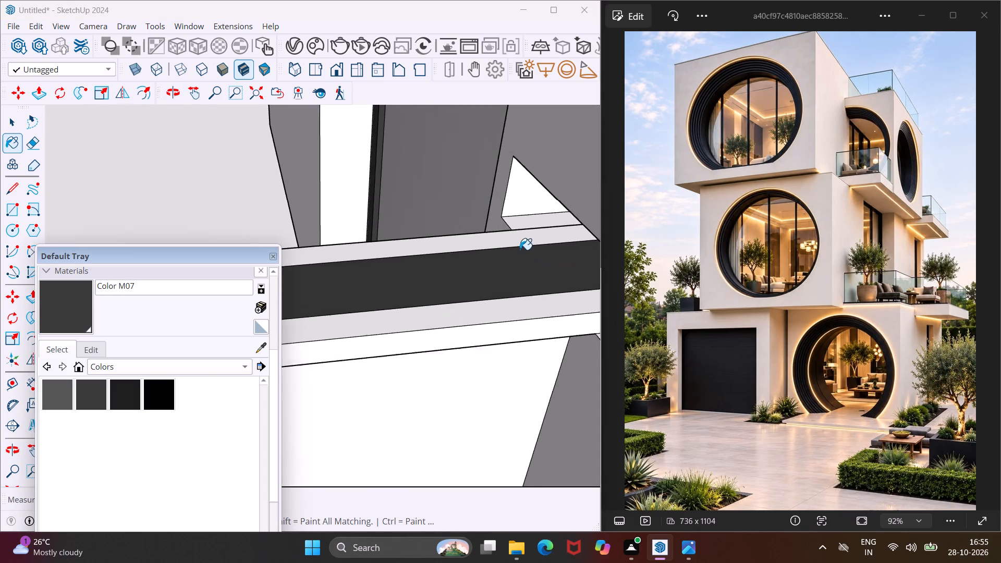
scroll(520, 250, "up", 1)
left_click(516, 241)
left_click(541, 329)
Paint the top face pieces of the parapet cap around the terrace's outer corner with Color M07.
middle_click_drag(516, 264, 566, 250)
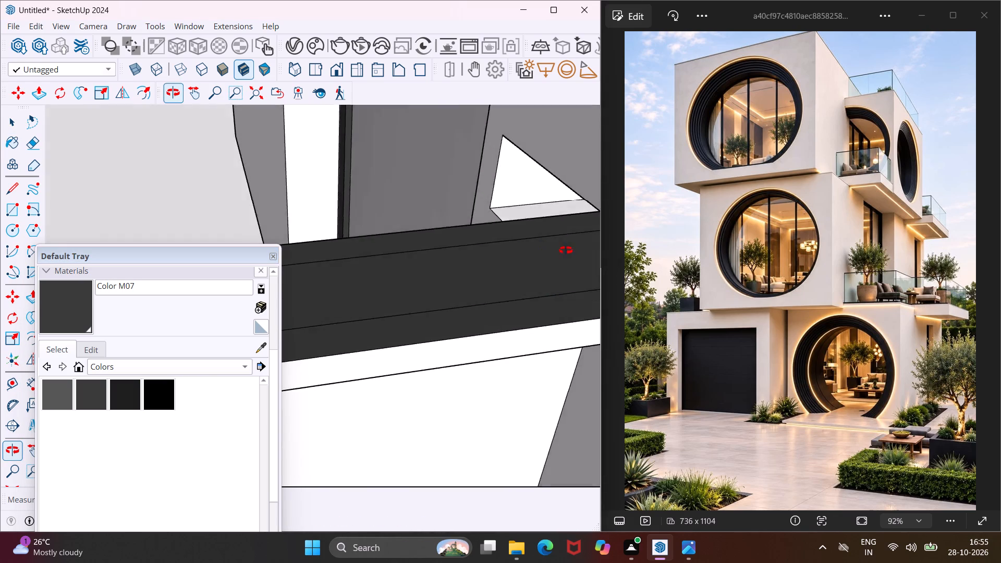
middle_click_drag(566, 250, 712, 175)
scroll(513, 182, "down", 13)
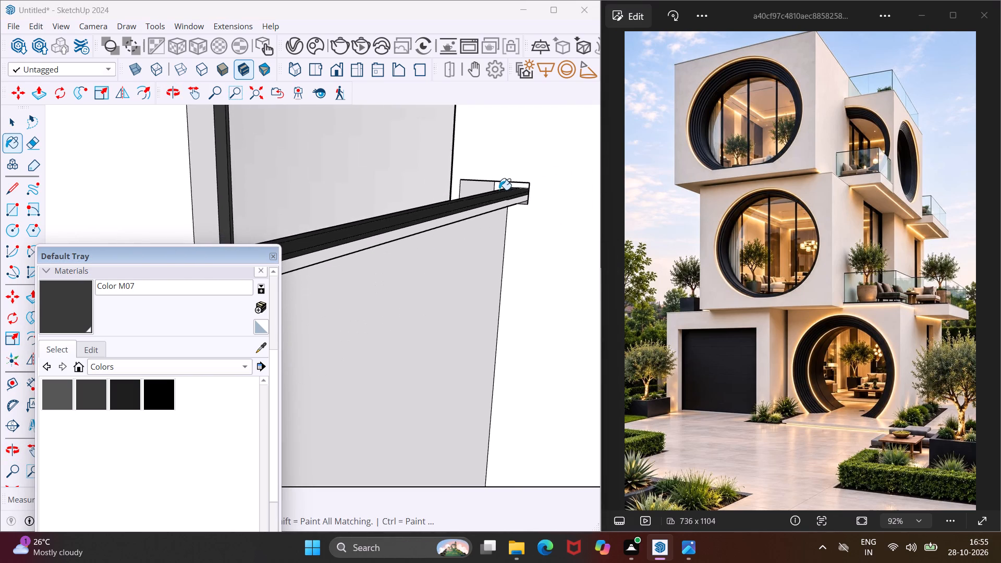
scroll(499, 190, "down", 13)
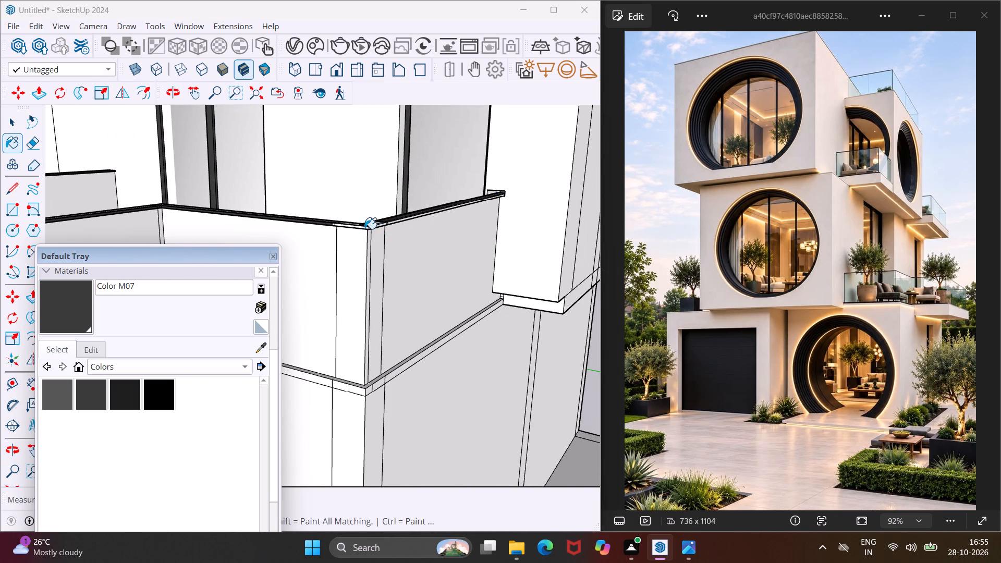
scroll(364, 229, "up", 18)
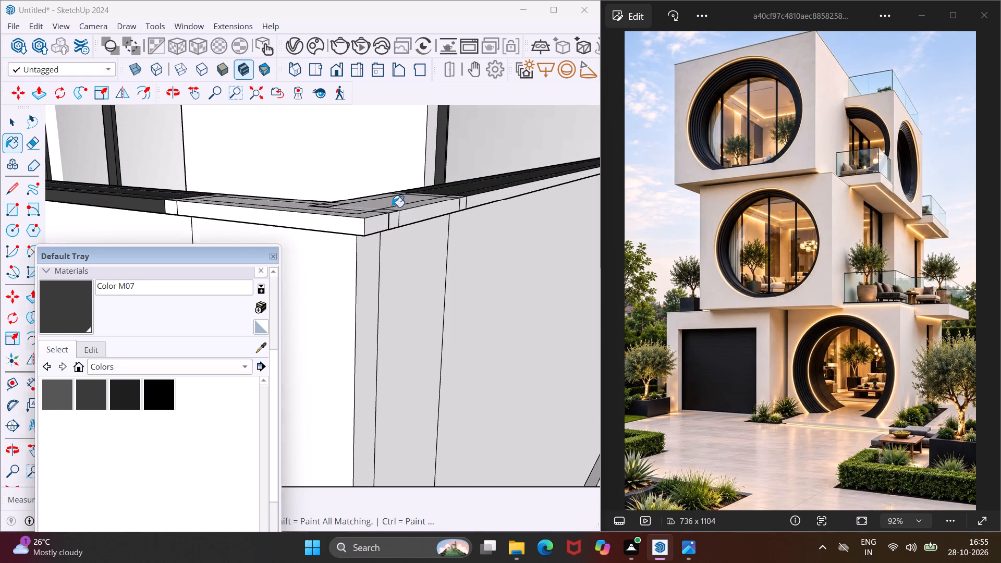
middle_click_drag(392, 211, 419, 337)
left_click(382, 228)
left_click(359, 203)
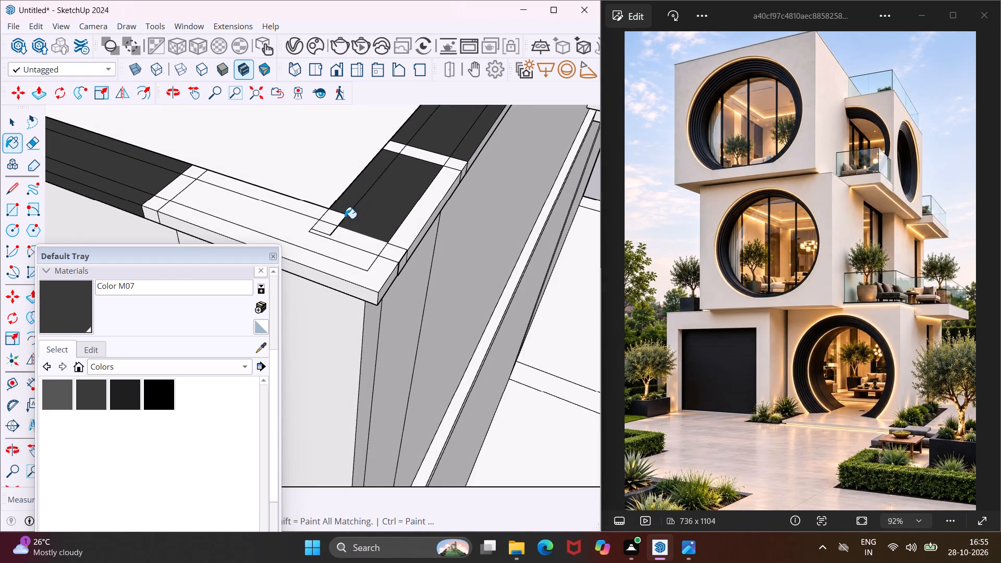
left_click(339, 216)
left_click(330, 229)
left_click_drag(335, 242, 343, 243)
left_click(356, 243)
left_click(359, 254)
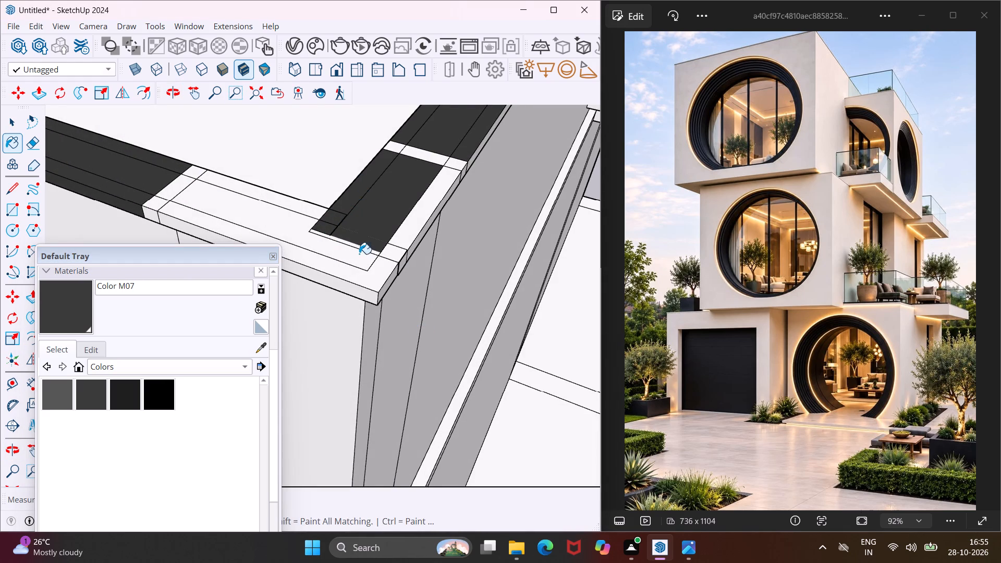
left_click(360, 272)
left_click(385, 253)
scroll(365, 254, "up", 3)
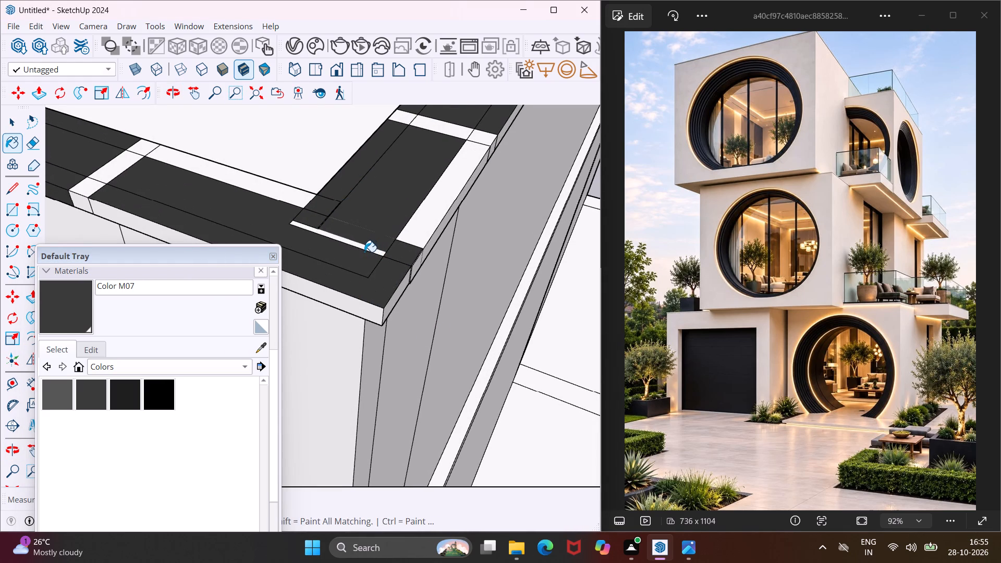
left_click(364, 250)
left_click(443, 216)
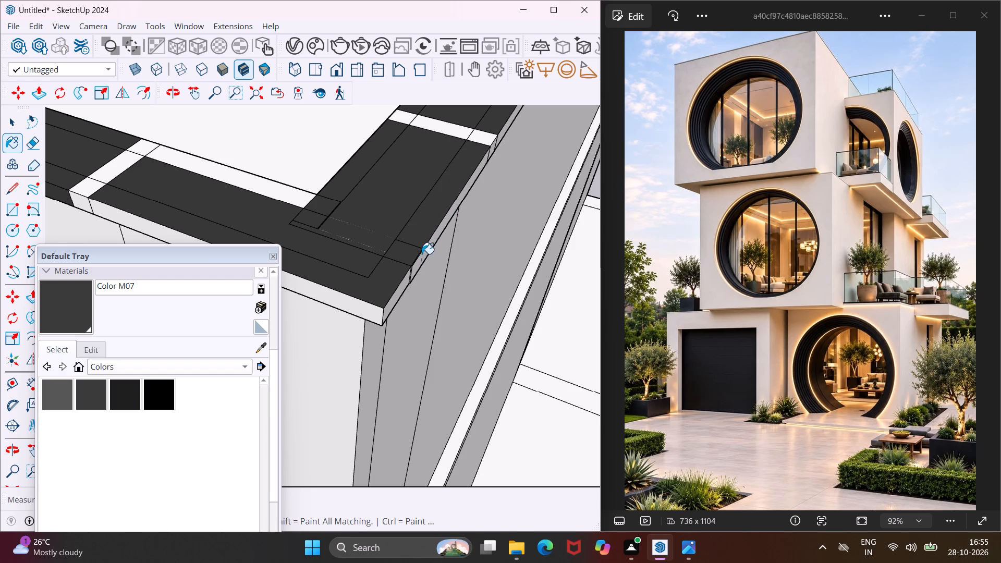
Paint the outer edge faces on the side parapet cap next to the outer corner, including the narrow sliver, with Color M07.
left_click(422, 253)
left_click(417, 263)
scroll(428, 250, "up", 6)
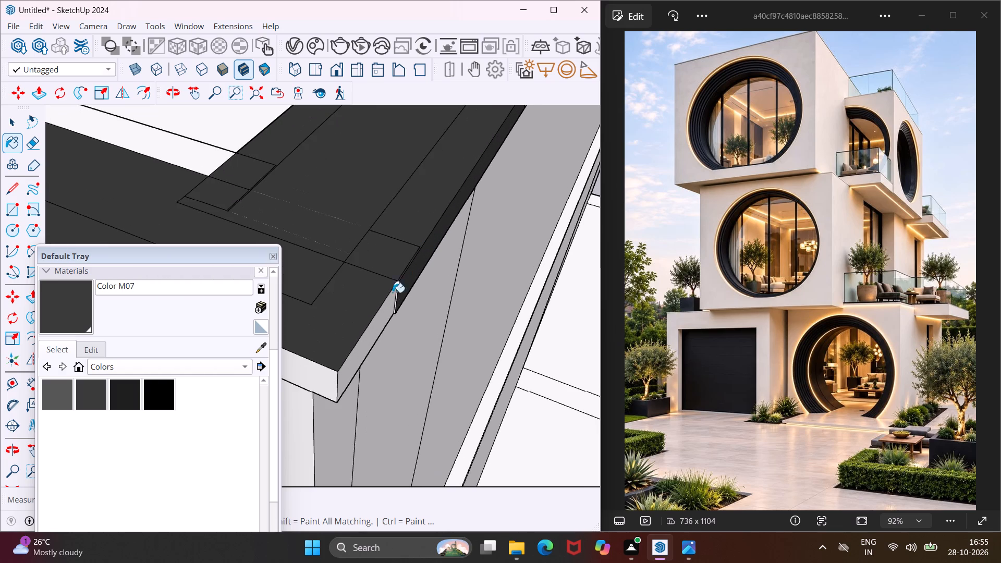
left_click(384, 304)
scroll(400, 289, "up", 9)
left_click(395, 289)
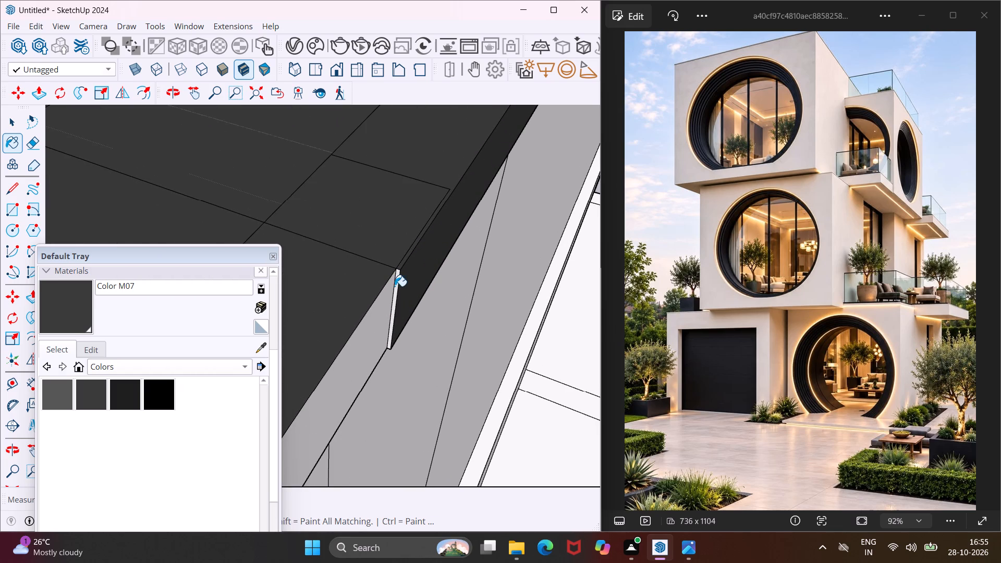
left_click(396, 277)
scroll(396, 276, "up", 4)
left_click(397, 276)
left_click(389, 293)
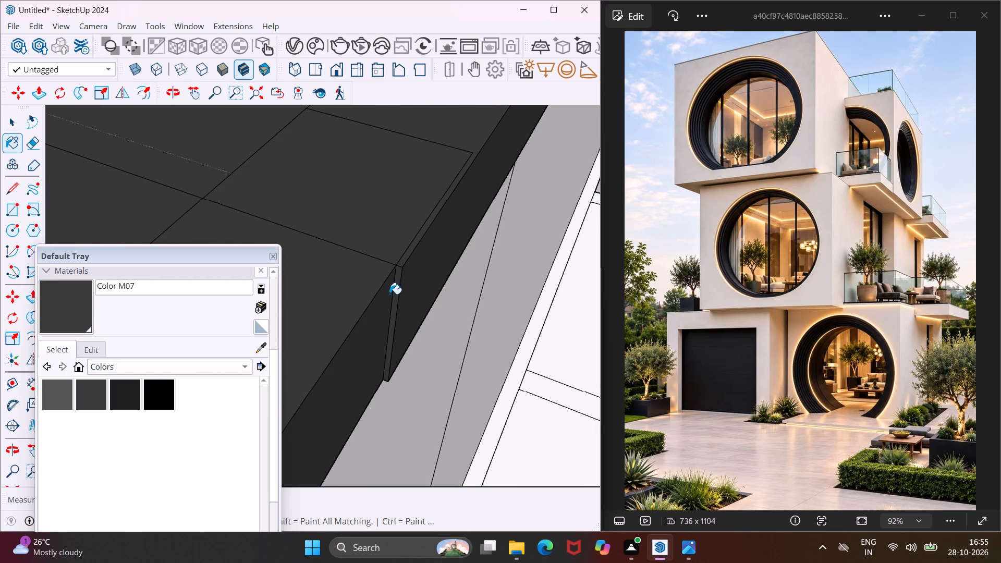
Paint the cross strip on the side parapet cap and its adjoining outer edge faces with Color M07.
middle_click_drag(389, 294, 347, 294)
scroll(348, 279, "down", 19)
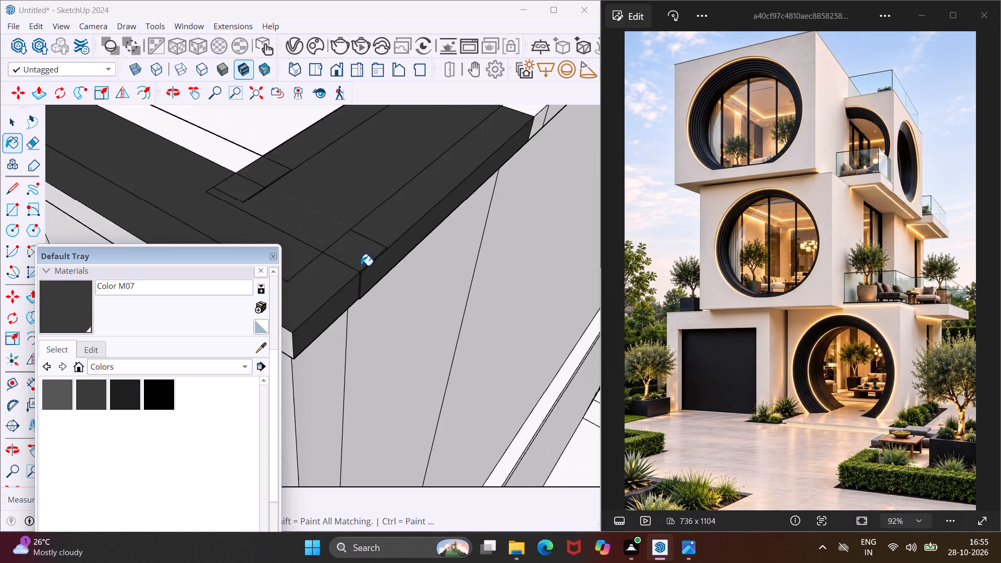
scroll(361, 264, "down", 7)
scroll(421, 182, "up", 4)
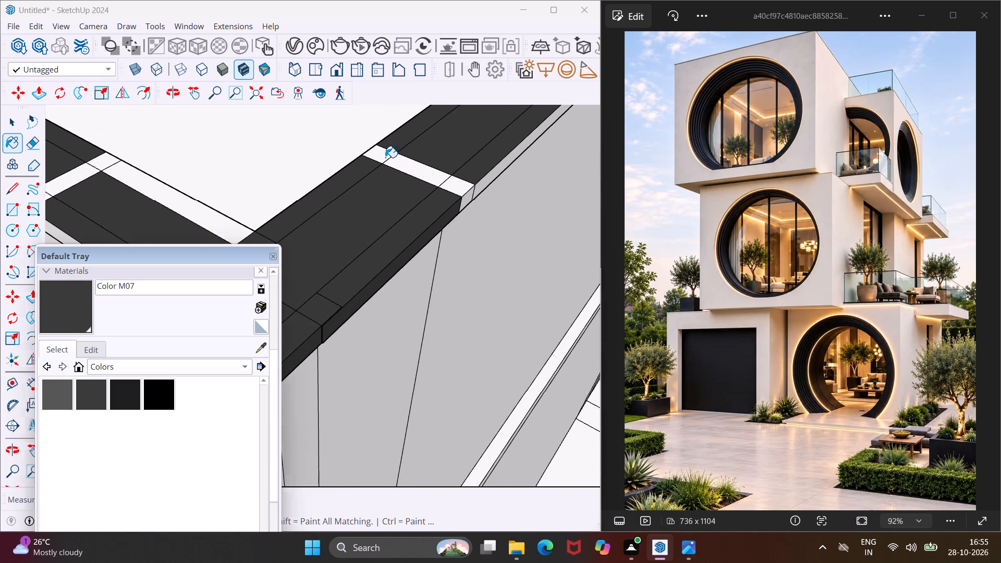
left_click(385, 157)
left_click(399, 170)
left_click(450, 190)
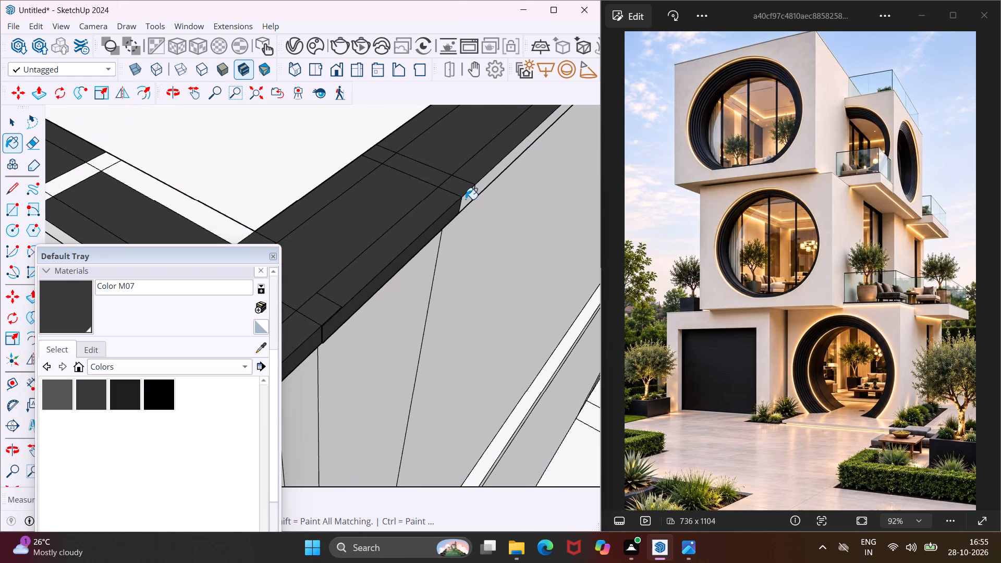
left_click(466, 199)
left_click_drag(477, 186, 484, 185)
Paint the cross strip on the adjoining parapet cap, its outer edge faces and the remaining inner top strip with Color M07.
middle_click_drag(422, 195, 467, 190)
scroll(427, 186, "down", 10)
scroll(271, 199, "up", 8)
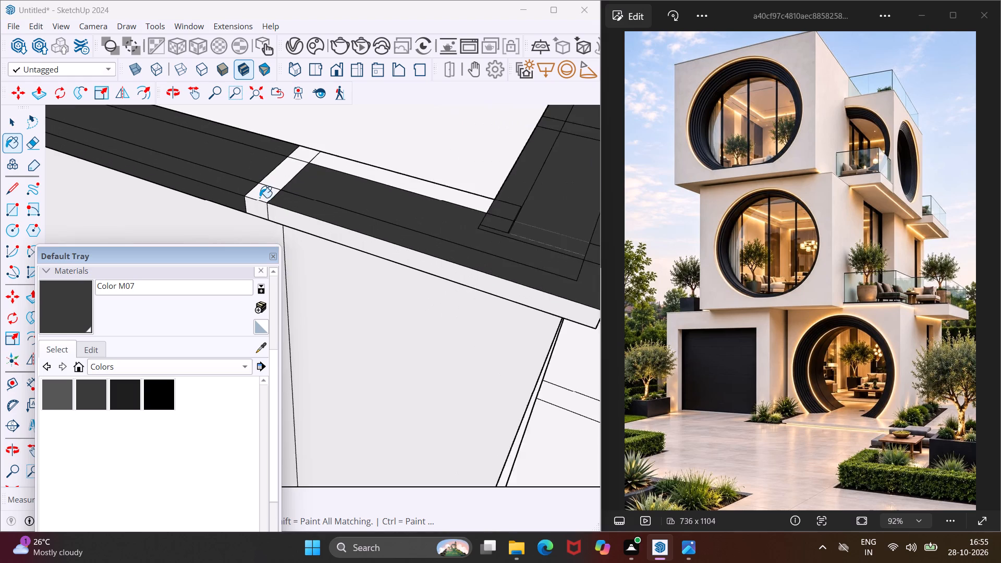
scroll(260, 198, "up", 5)
left_click(259, 196)
left_click(282, 167)
left_click(319, 133)
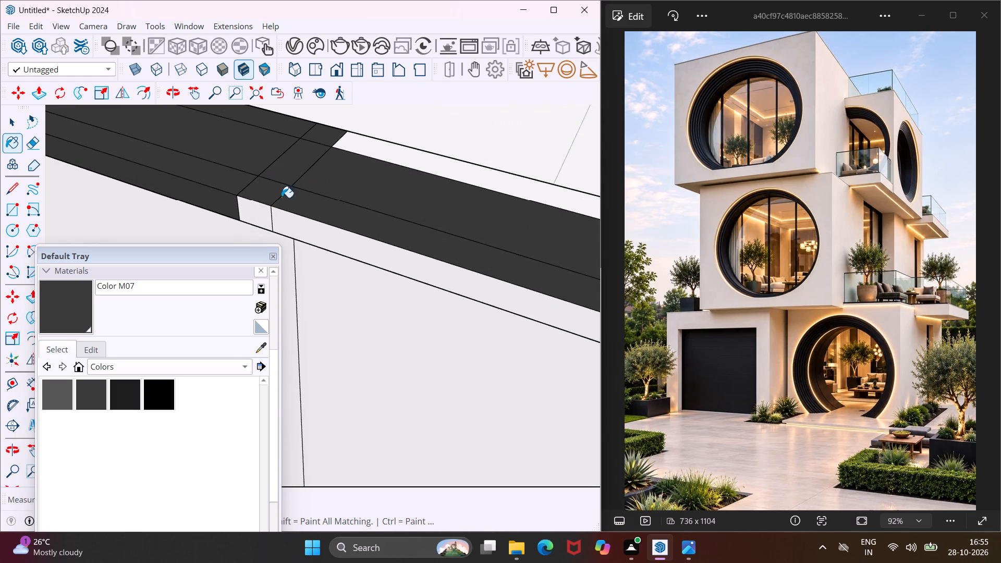
left_click(259, 213)
left_click(276, 218)
scroll(358, 156, "up", 3)
left_click(363, 149)
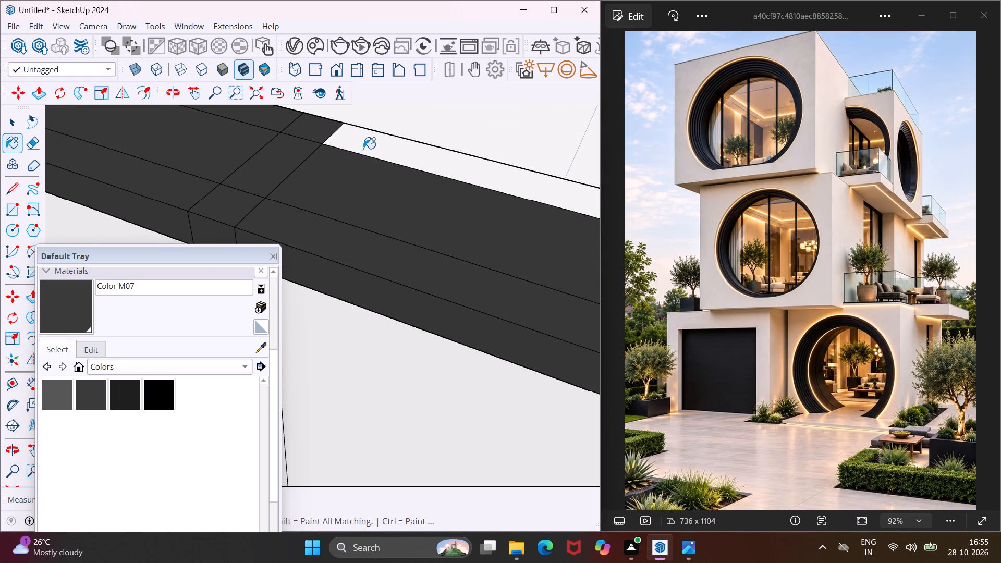
Paint the underside pieces of that parapet cap up to the outer corner with Color M07.
scroll(276, 154, "down", 12)
middle_click_drag(272, 178, 341, 77)
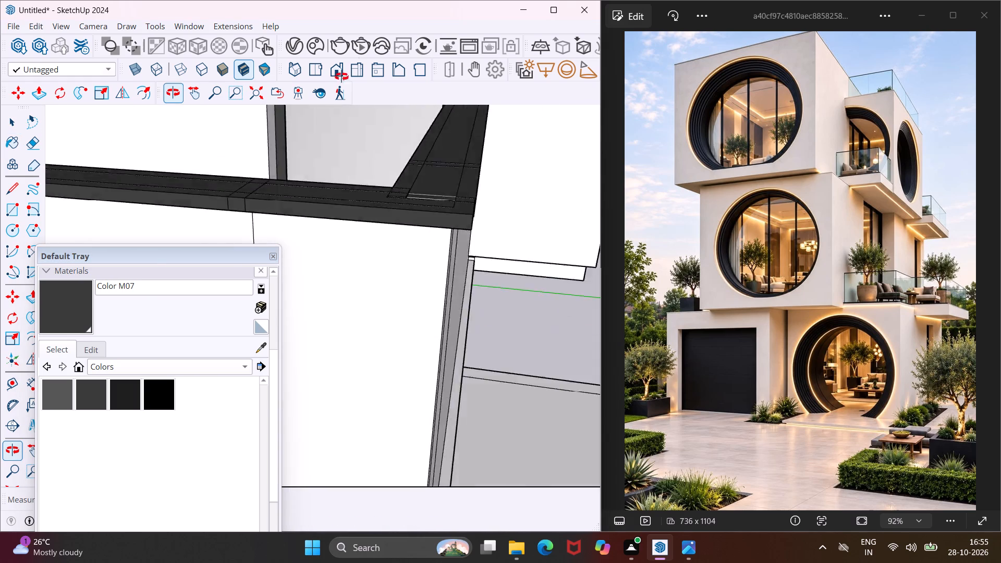
middle_click_drag(341, 77, 365, 34)
middle_click_drag(432, 209, 429, 66)
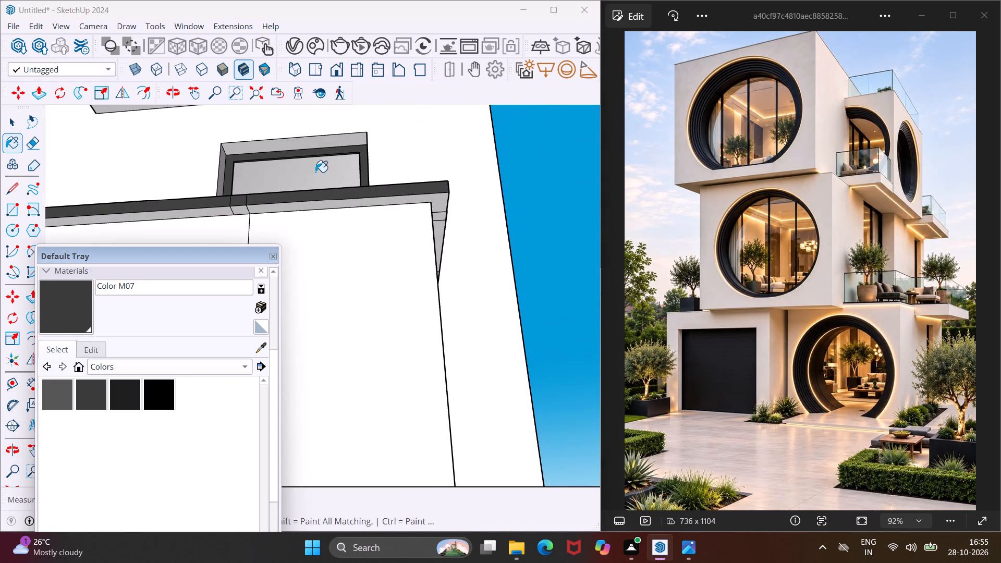
scroll(212, 197, "up", 3)
left_click(214, 214)
left_click(250, 215)
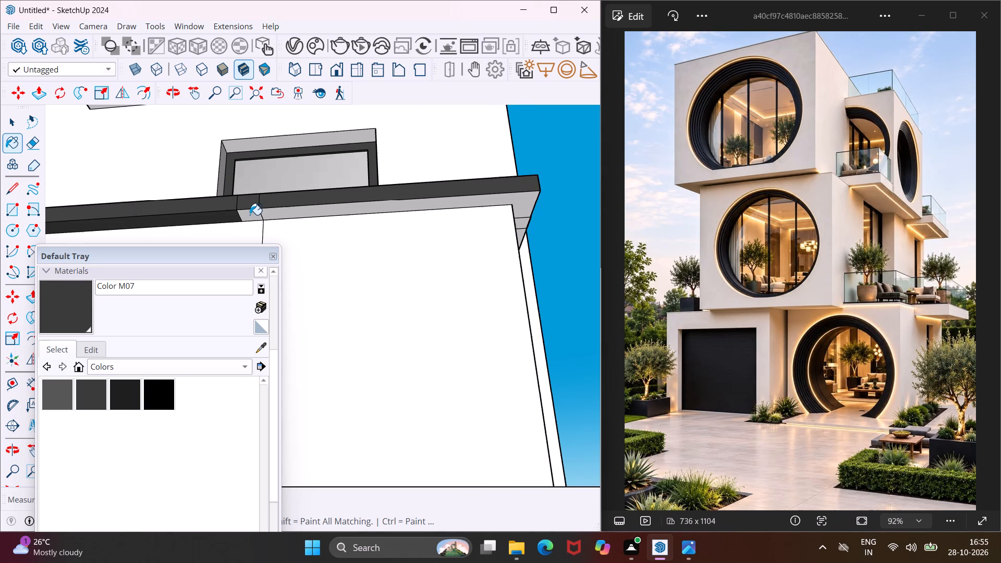
left_click(266, 212)
Paint the underside pieces of the side parapet cap from the outer corner towards the house wall with Color M07.
middle_click_drag(541, 215, 420, 192)
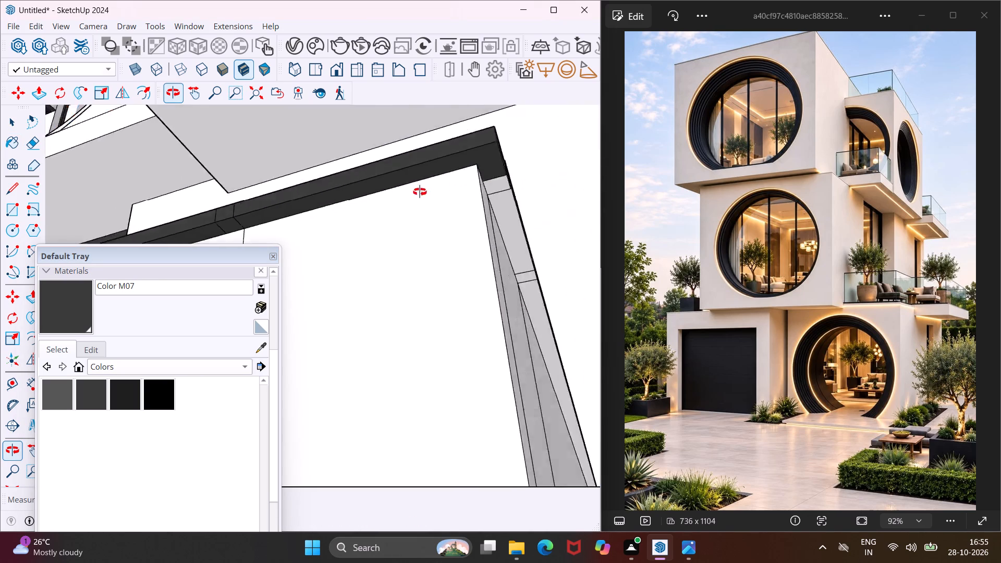
middle_click_drag(420, 192, 326, 201)
scroll(379, 154, "up", 4)
left_click(408, 130)
scroll(428, 135, "up", 3)
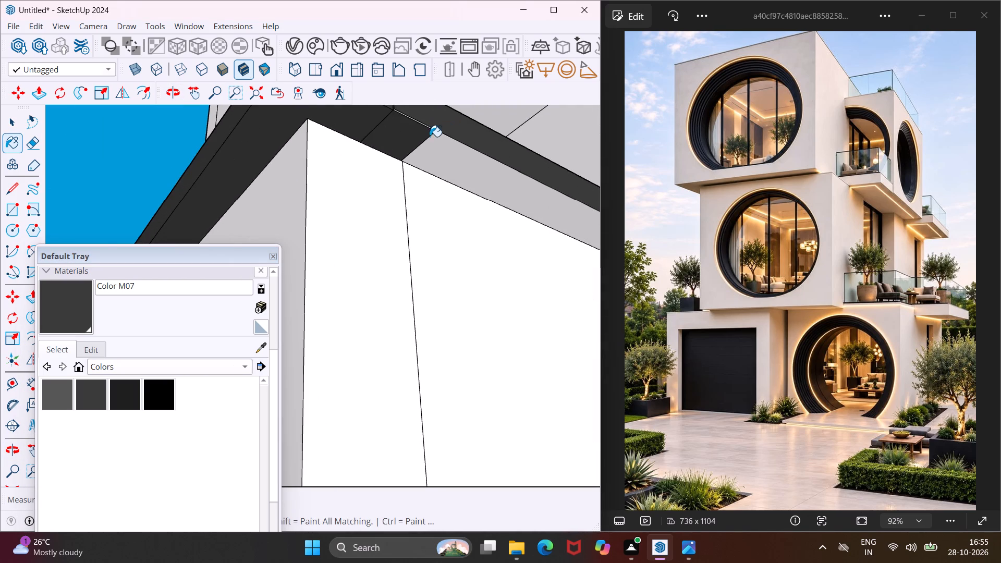
scroll(436, 145, "up", 3)
left_click(439, 146)
scroll(431, 129, "up", 4)
scroll(390, 128, "down", 7)
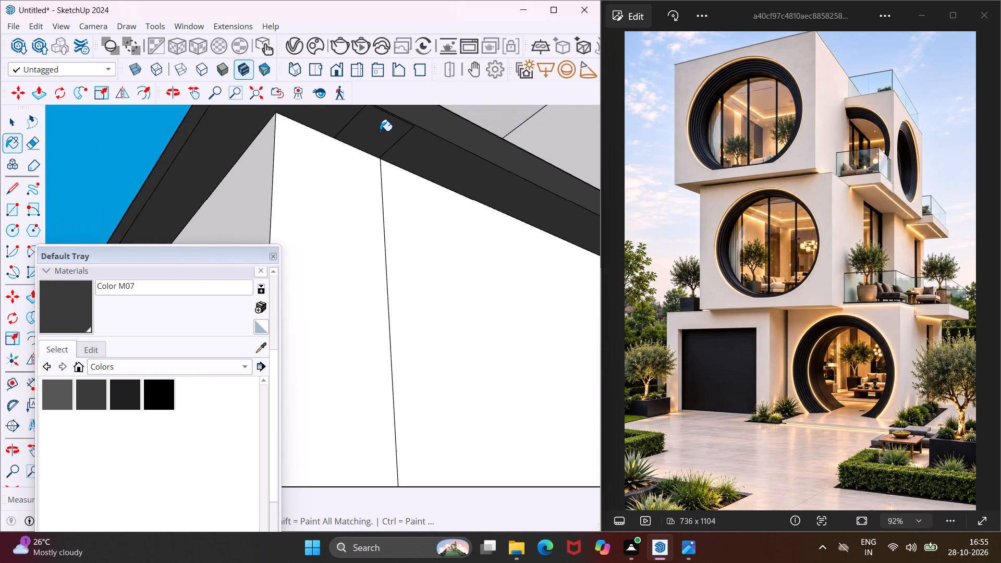
scroll(380, 131, "down", 9)
scroll(522, 205, "up", 4)
left_click(523, 197)
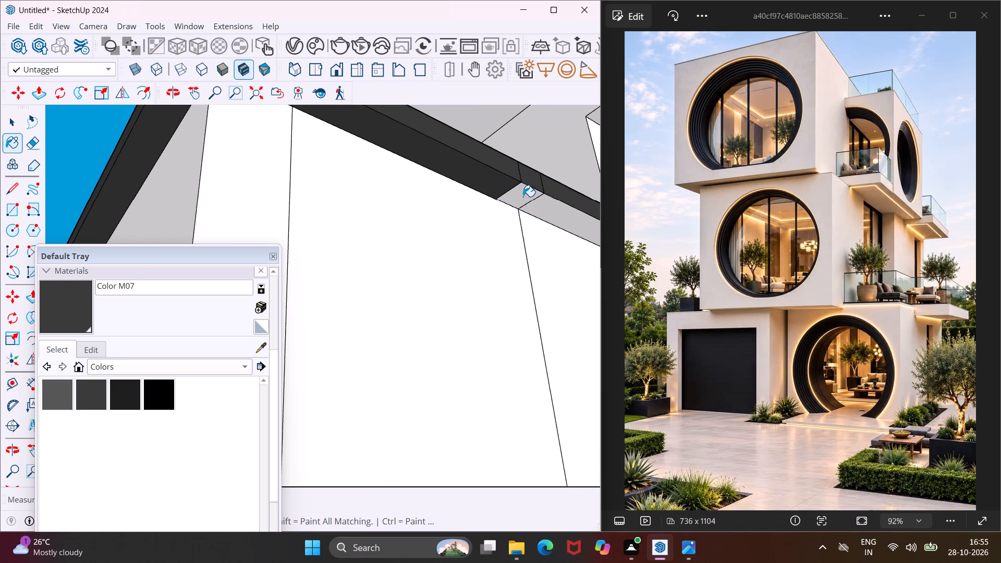
left_click(544, 205)
middle_click_drag(534, 187, 600, 409)
scroll(522, 246, "down", 3)
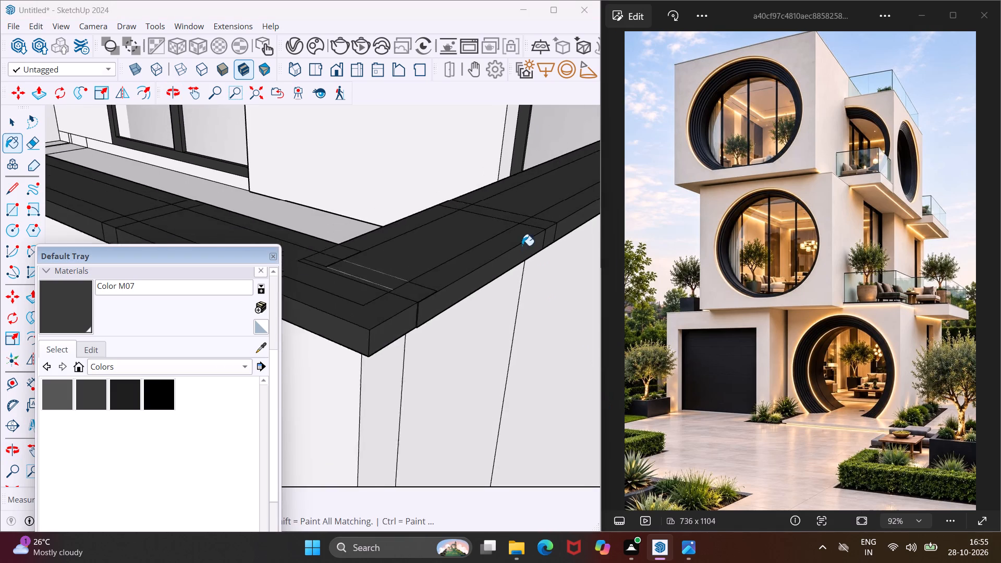
Paint the underside of the parapet cap at the projecting outer corner with Color M07.
scroll(522, 246, "down", 3)
middle_click_drag(409, 203, 586, 302)
scroll(416, 201, "down", 6)
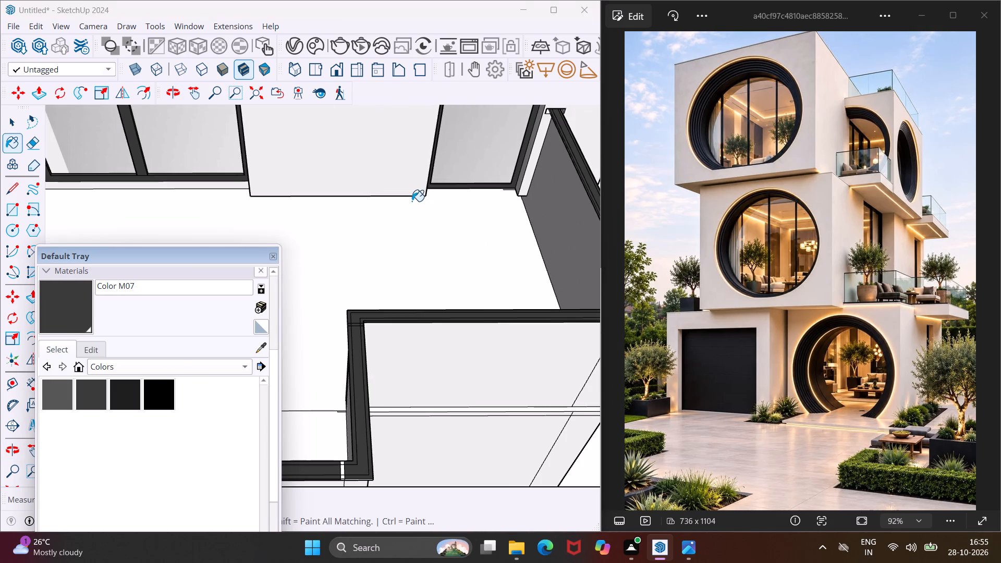
middle_click_drag(358, 237, 595, 174)
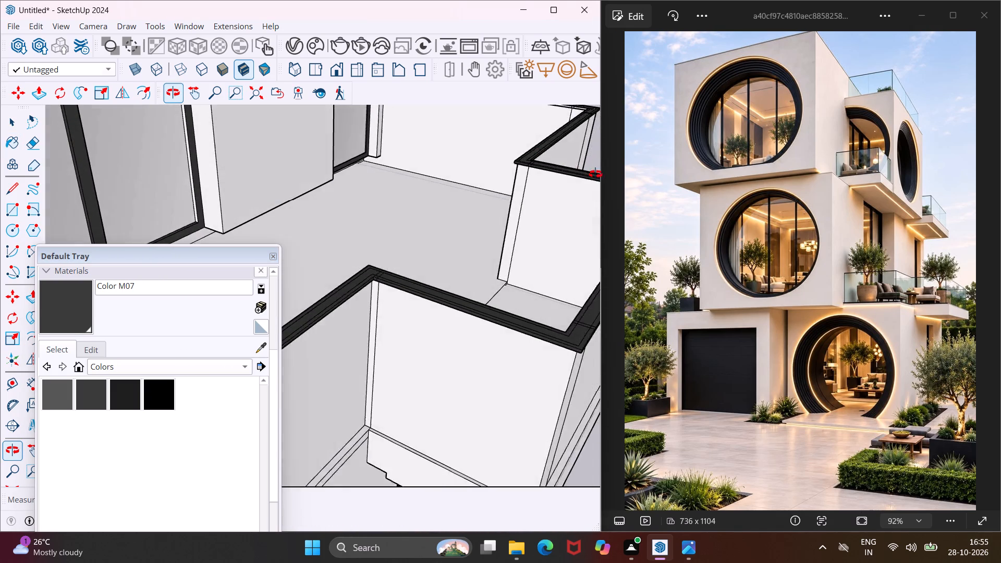
middle_click_drag(595, 174, 618, 189)
scroll(516, 117, "up", 14)
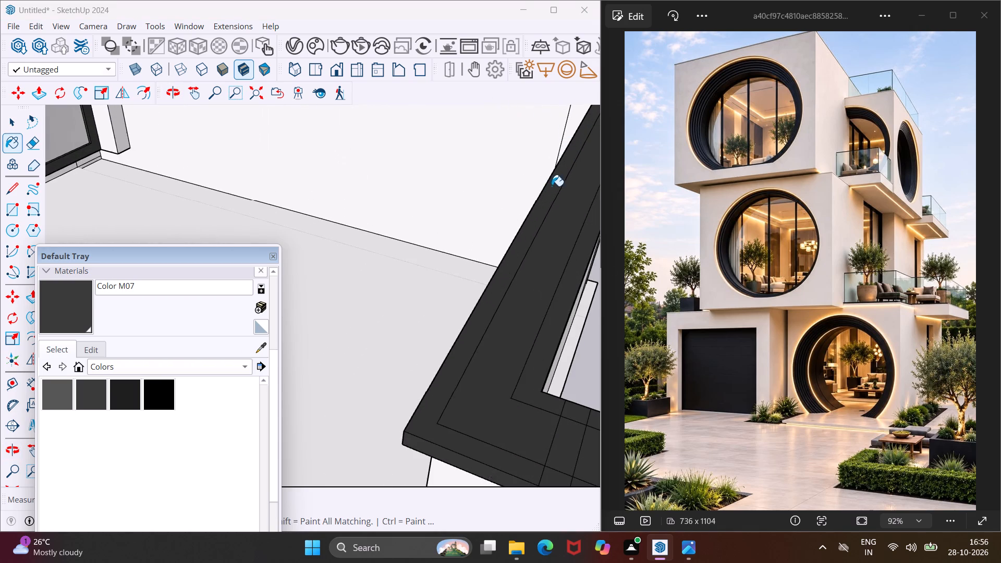
middle_click_drag(440, 396, 516, 134)
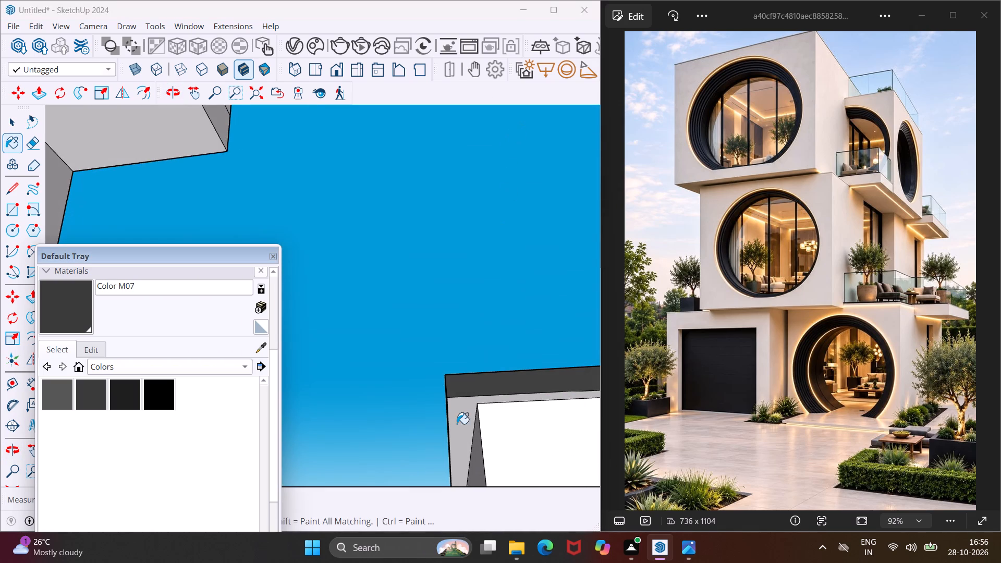
scroll(456, 423, "up", 3)
left_click(459, 410)
Paint the underside of the stepped parapet's side cap and the underside pieces around its adjoining cross strip with Color M07.
scroll(431, 380, "down", 5)
middle_click_drag(432, 370, 512, 504)
scroll(428, 368, "down", 8)
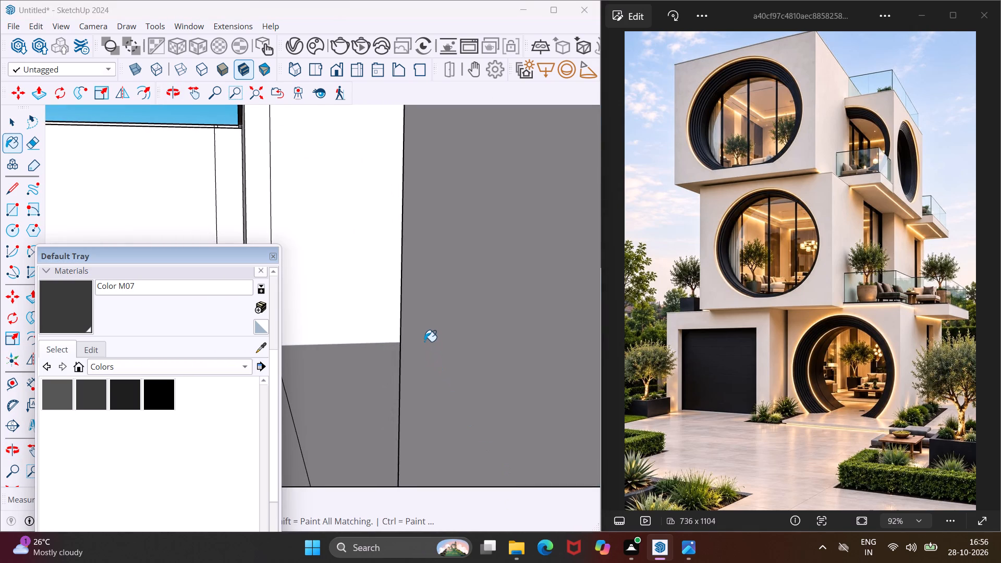
scroll(424, 344, "down", 11)
scroll(413, 291, "down", 12)
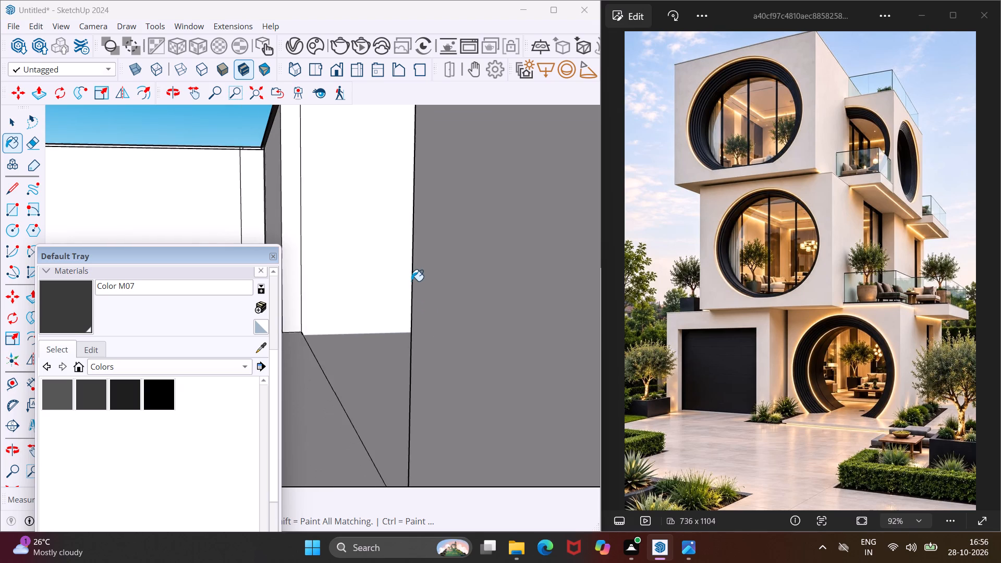
scroll(405, 272, "down", 4)
scroll(311, 158, "up", 5)
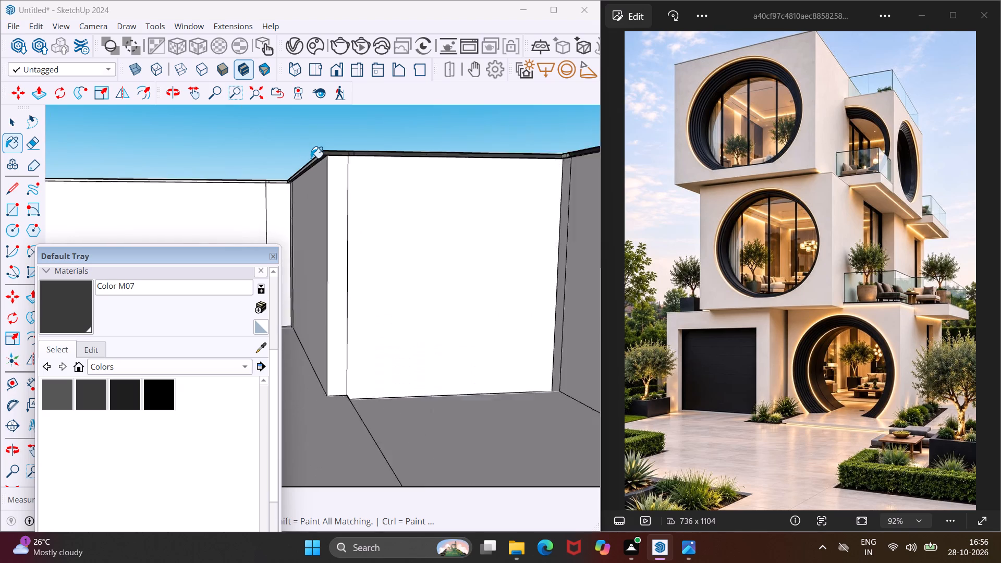
scroll(311, 158, "up", 6)
scroll(347, 186, "down", 4)
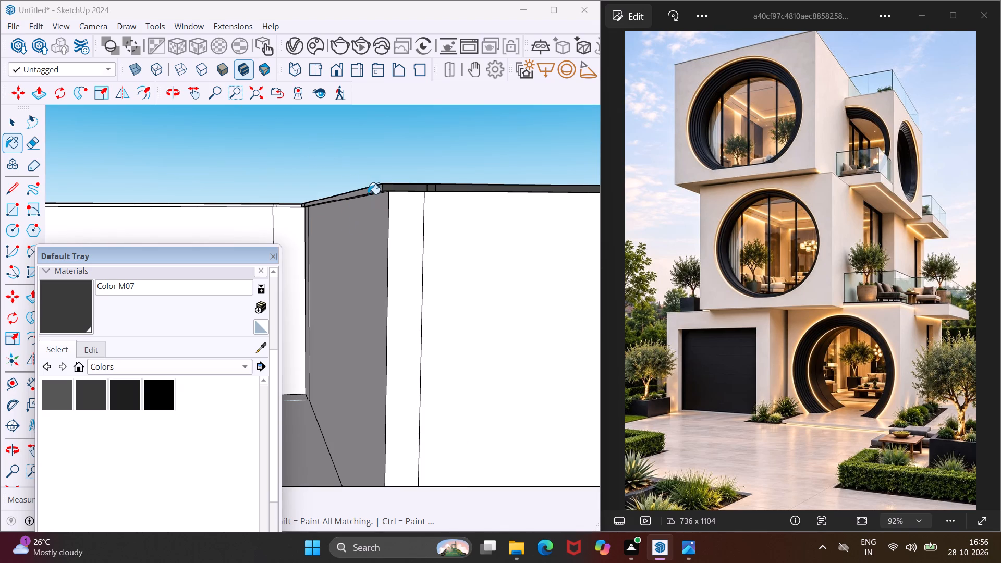
scroll(367, 190, "up", 3)
left_click(369, 193)
middle_click_drag(369, 193, 420, 154)
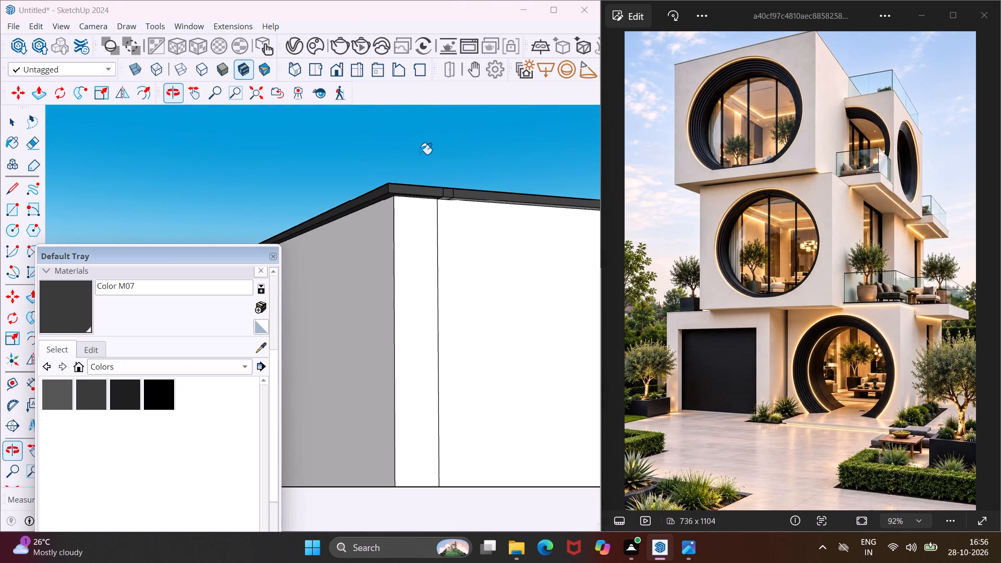
scroll(449, 200, "up", 11)
left_click(445, 195)
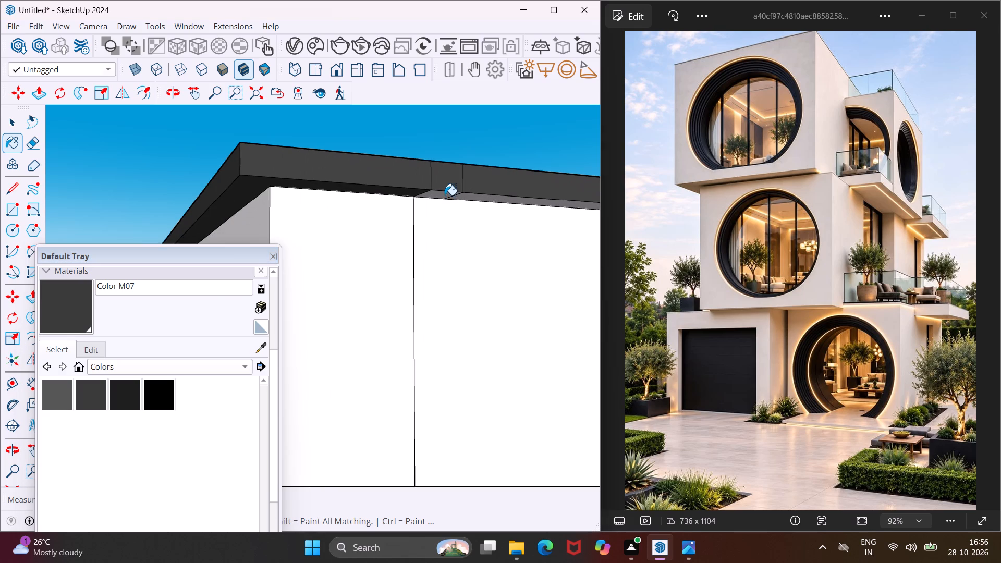
left_click(459, 196)
Paint the white edge faces beside the recessed parapet corner and the cap underside there with Color M07.
scroll(435, 183, "down", 11)
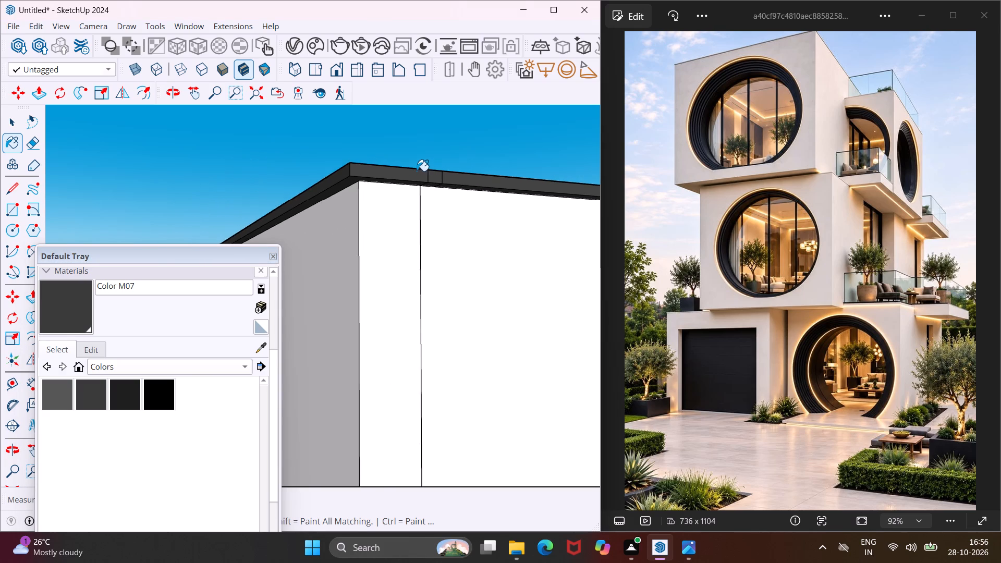
scroll(363, 170, "down", 1)
middle_click_drag(363, 170, 550, 227)
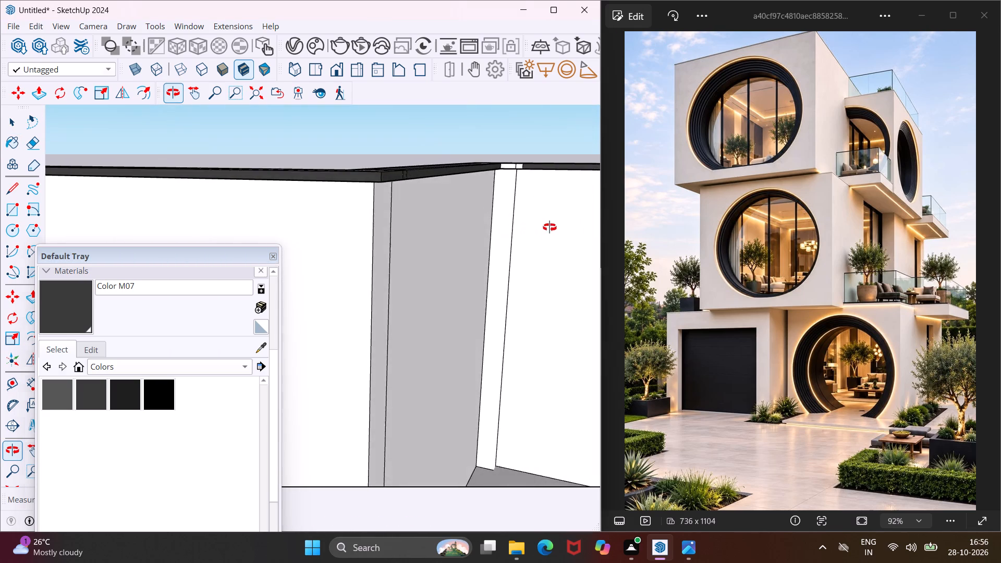
middle_click_drag(550, 227, 550, 229)
scroll(520, 176, "up", 16)
left_click(516, 163)
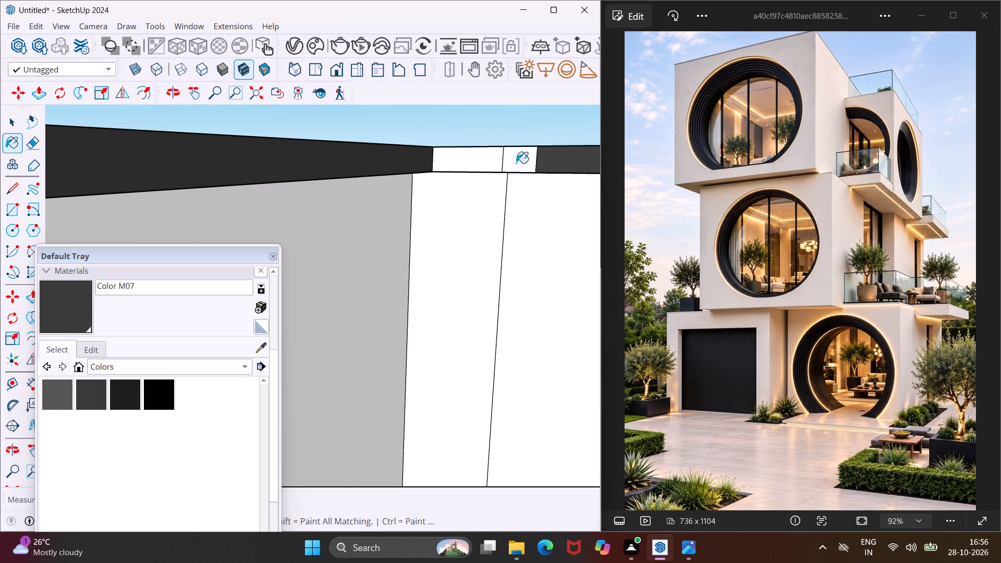
left_click(492, 158)
middle_click_drag(455, 164, 419, 113)
scroll(524, 173, "up", 3)
left_click(516, 159)
Paint the light cross strip over the top of the parapet cap near the recessed corner with Color M07.
scroll(477, 143, "down", 3)
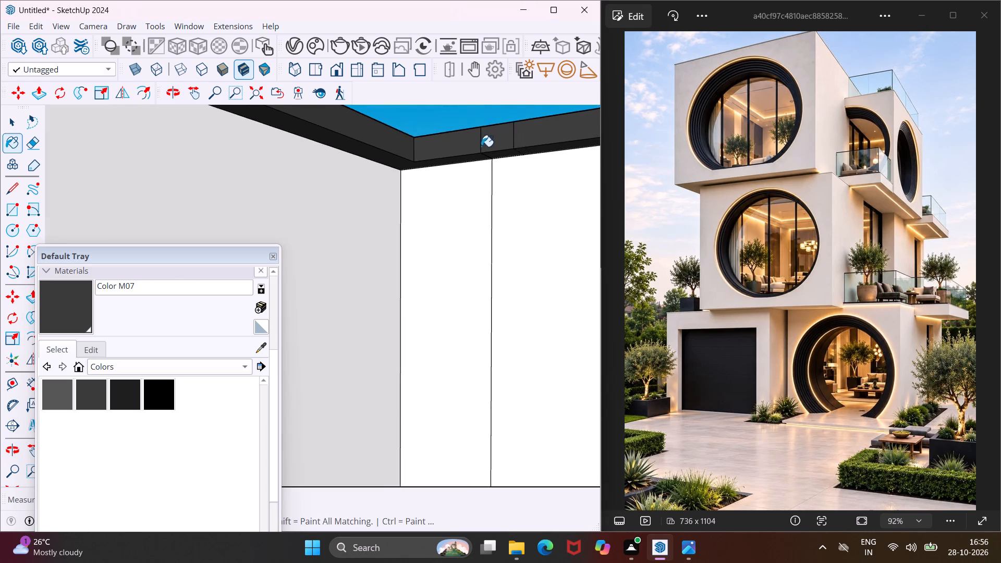
scroll(500, 136, "down", 1)
middle_click_drag(497, 136, 484, 246)
scroll(529, 161, "up", 3)
left_click(529, 161)
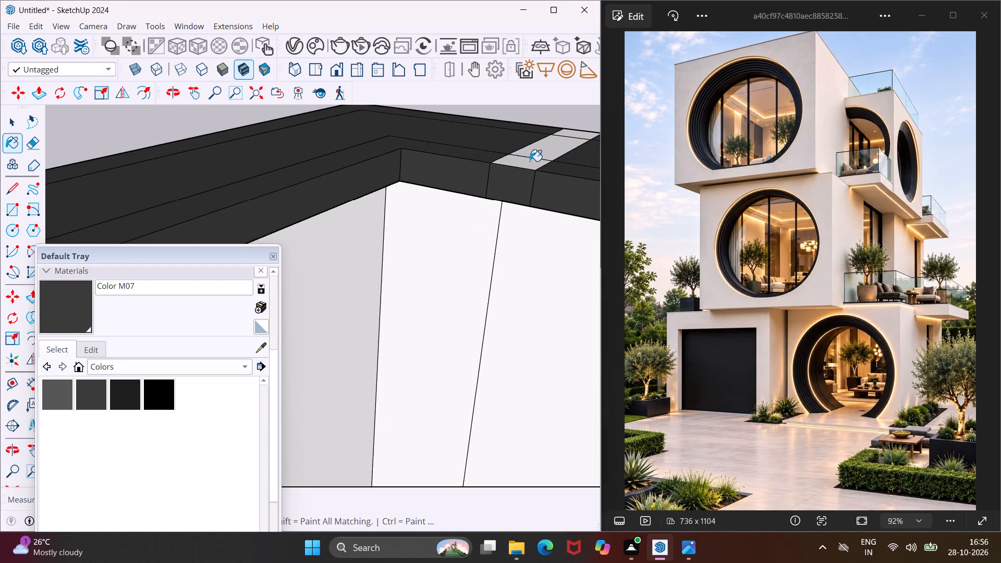
left_click(541, 160)
left_click(564, 141)
left_click(573, 136)
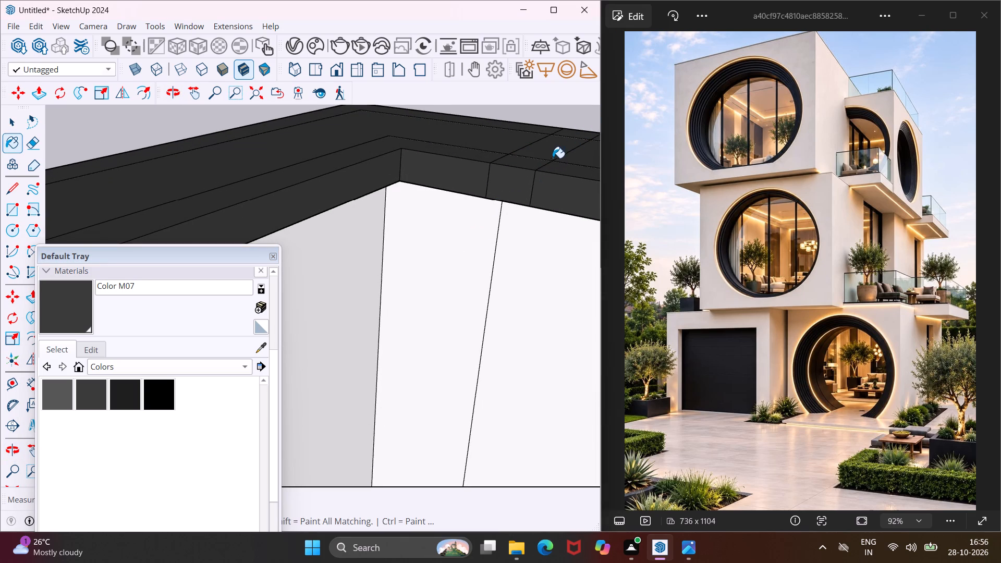
Paint the cap's inward-facing edge faces along the long parapet and around its inside corner with Color M07.
scroll(548, 160, "down", 19)
scroll(546, 167, "down", 10)
middle_click_drag(368, 204, 256, 207)
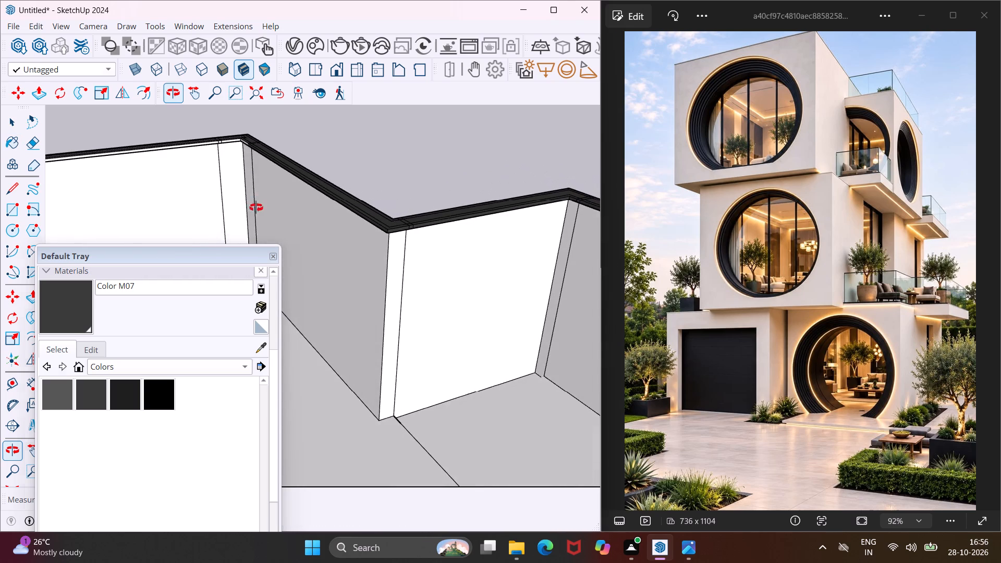
middle_click_drag(256, 207, 252, 205)
scroll(168, 156, "up", 16)
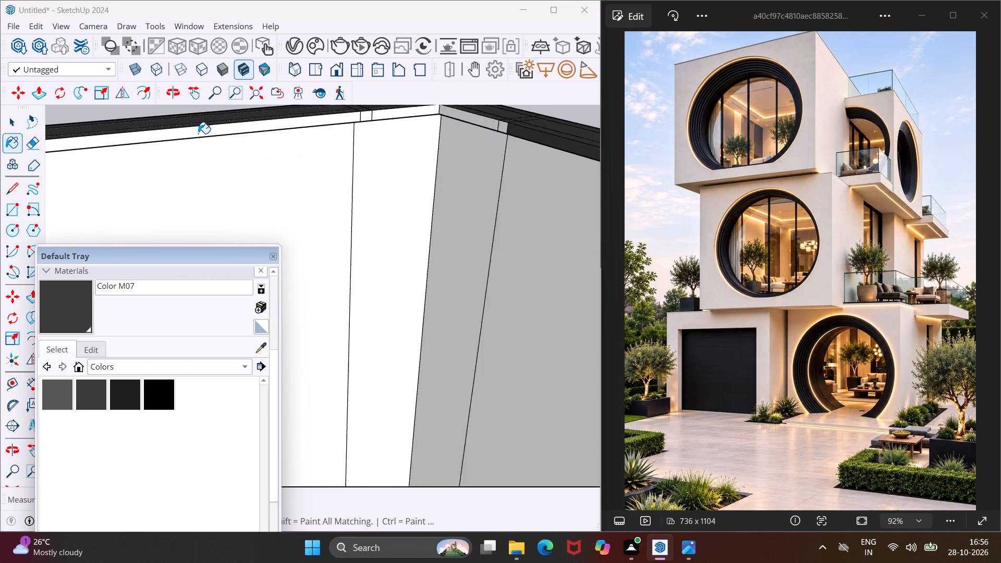
scroll(198, 133, "up", 1)
left_click(216, 126)
middle_click_drag(248, 101, 263, 68)
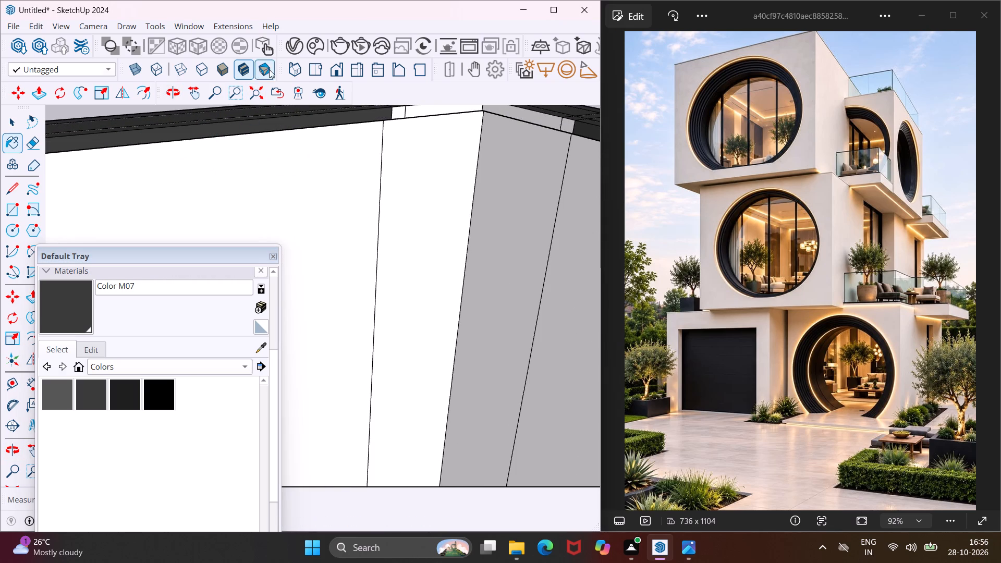
scroll(393, 126, "up", 3)
left_click(400, 113)
scroll(381, 121, "down", 6)
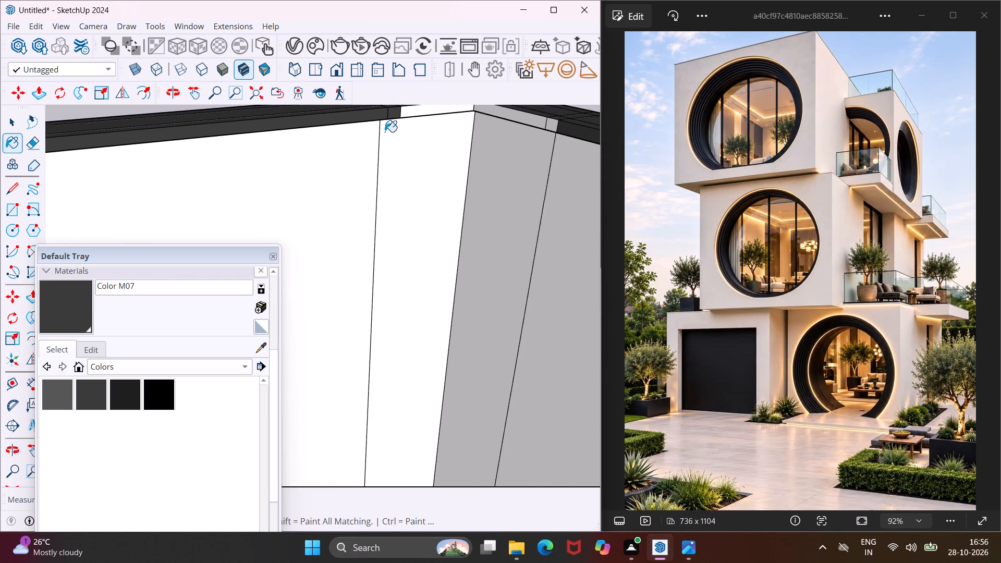
scroll(385, 132, "down", 2)
left_click(421, 119)
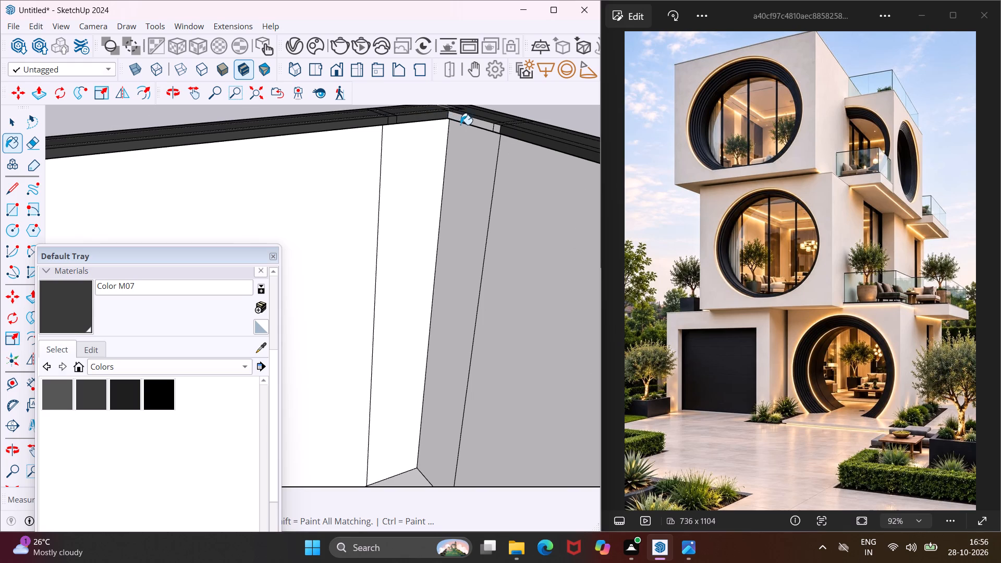
left_click(461, 123)
left_click(493, 132)
left_click(496, 131)
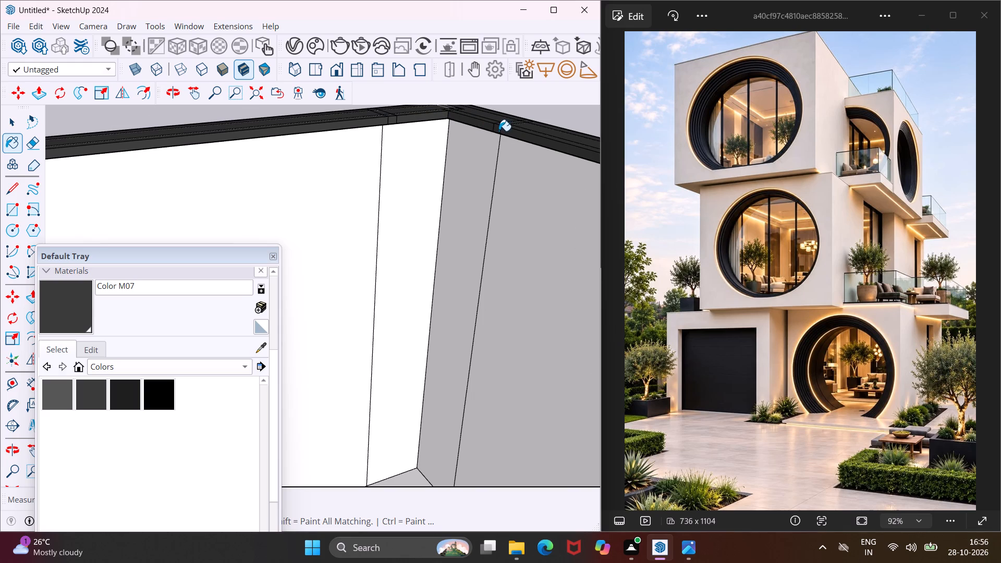
Paint the underside pieces of the parapet caps on both sides of that inside corner with Color M07.
middle_click_drag(499, 131, 494, 50)
scroll(435, 125, "up", 6)
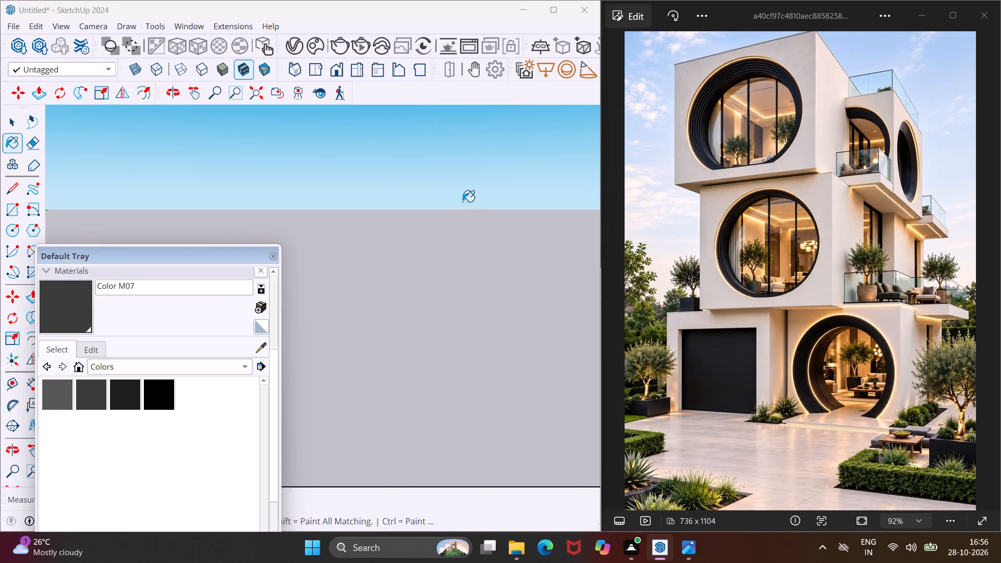
scroll(453, 258, "down", 5)
middle_click_drag(453, 297, 461, 301)
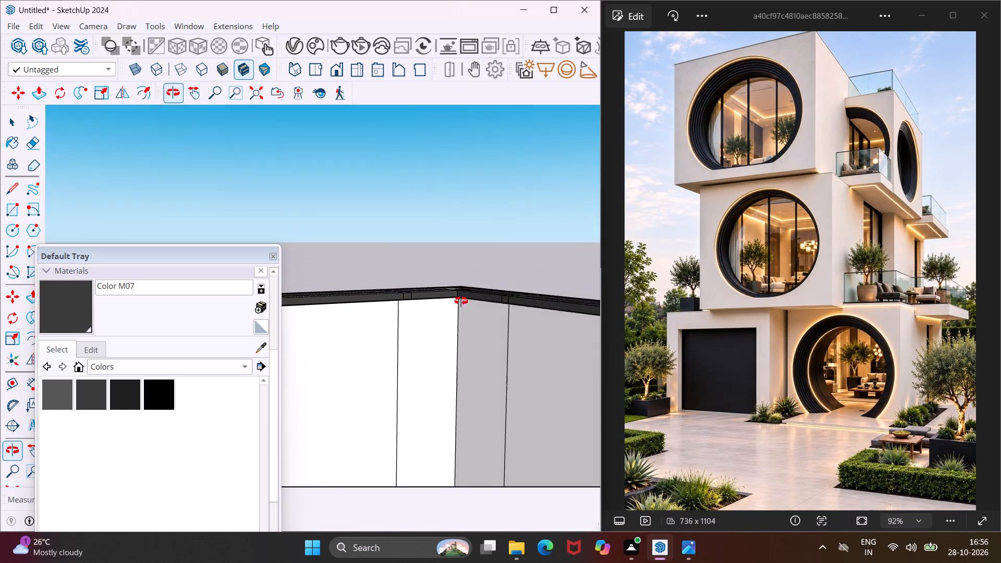
middle_click_drag(461, 301, 477, 165)
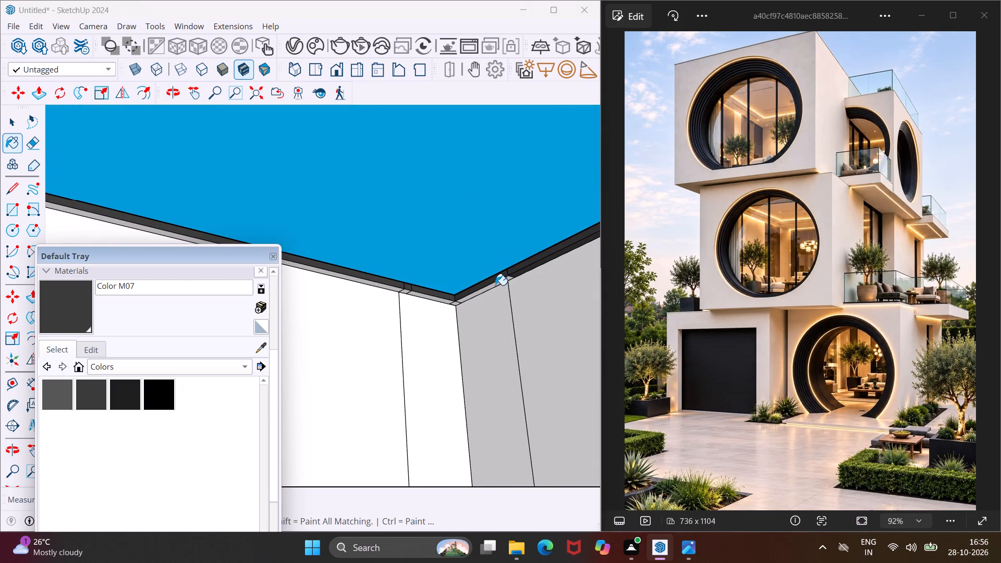
scroll(495, 285, "up", 7)
left_click(523, 270)
left_click(508, 275)
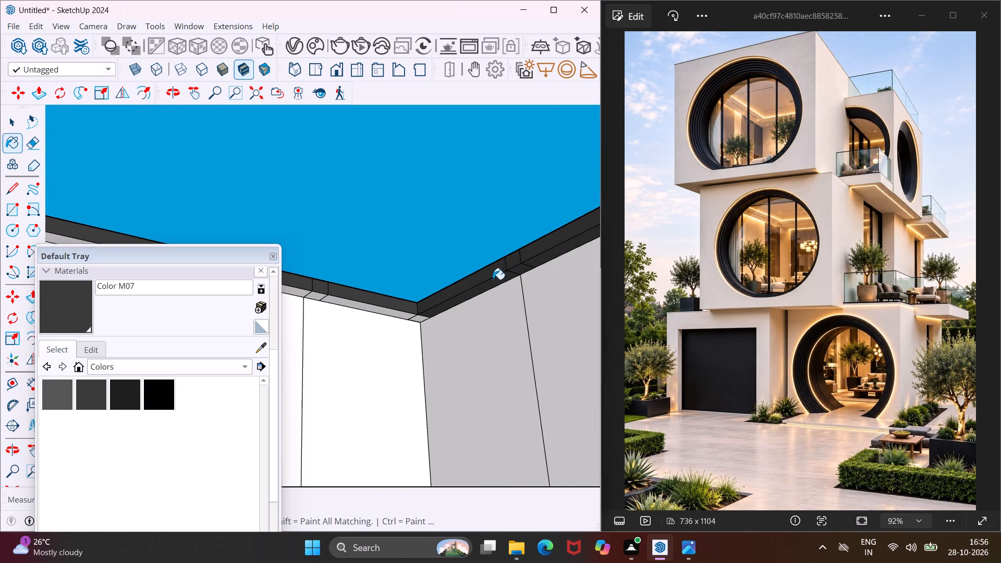
left_click(394, 314)
left_click(417, 320)
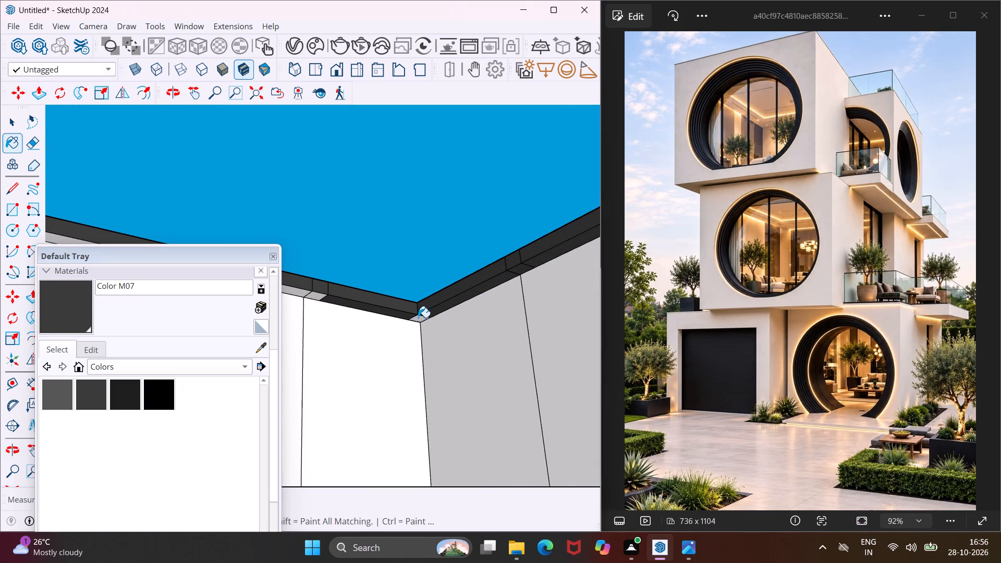
left_click(312, 294)
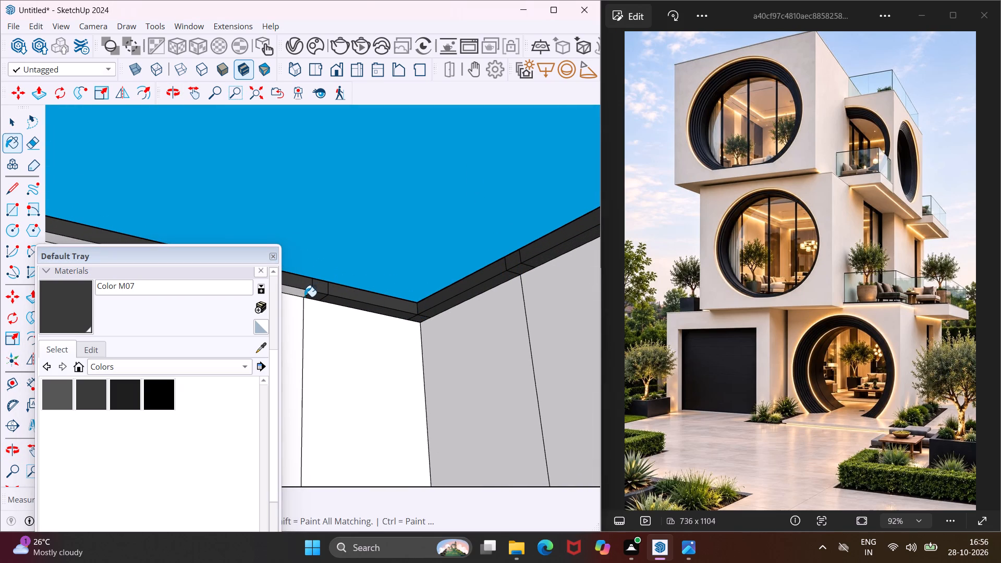
left_click(303, 295)
Inspect the terrace parapet caps from above, below and outside for any faces still unpainted.
middle_click_drag(303, 288, 341, 349)
scroll(373, 295, "down", 5)
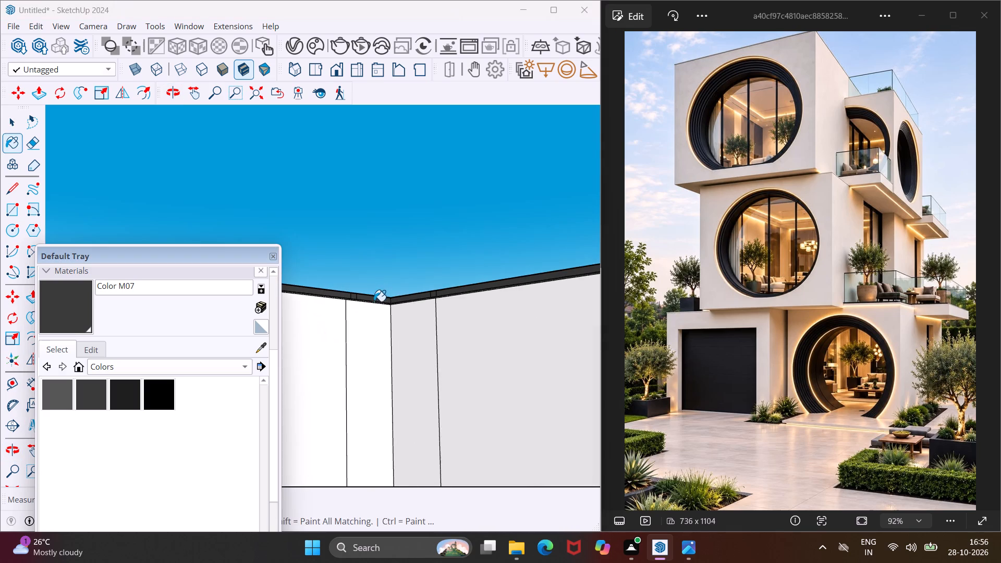
middle_click_drag(379, 298, 316, 364)
scroll(319, 352, "down", 1)
scroll(365, 289, "down", 5)
middle_click_drag(370, 298, 319, 300)
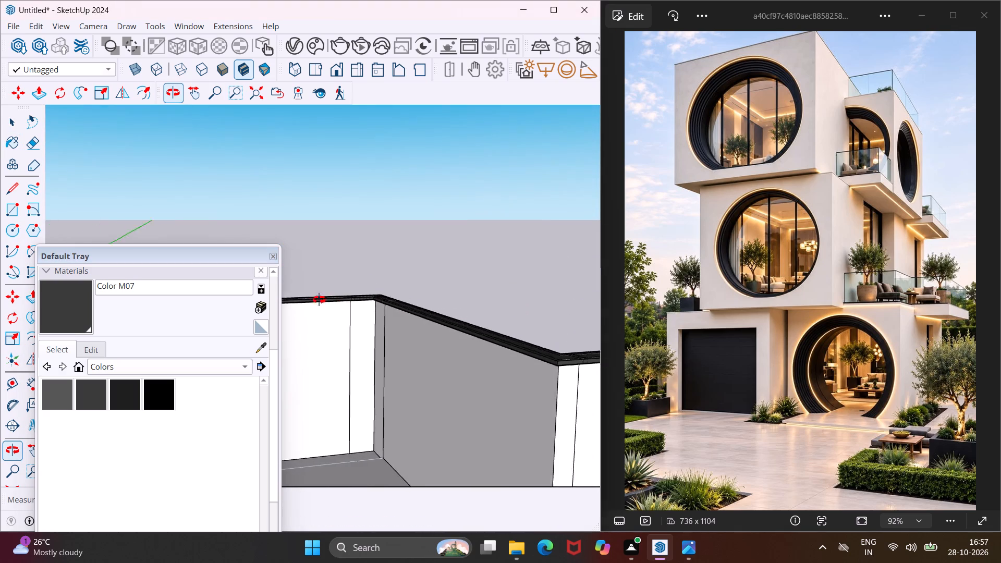
middle_click_drag(319, 300, 290, 303)
scroll(291, 303, "down", 5)
scroll(358, 326, "down", 6)
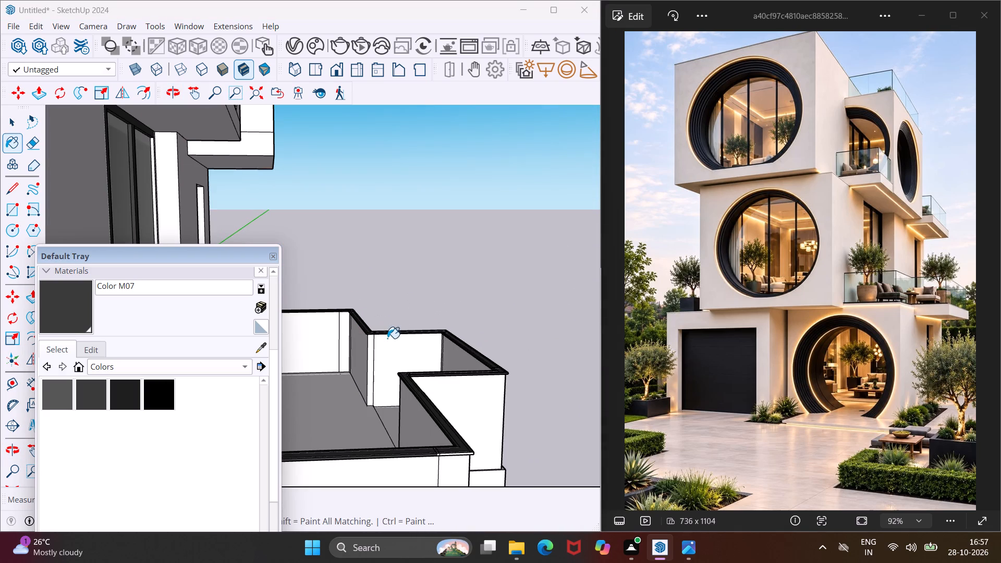
middle_click_drag(389, 339, 295, 344)
scroll(302, 317, "up", 9)
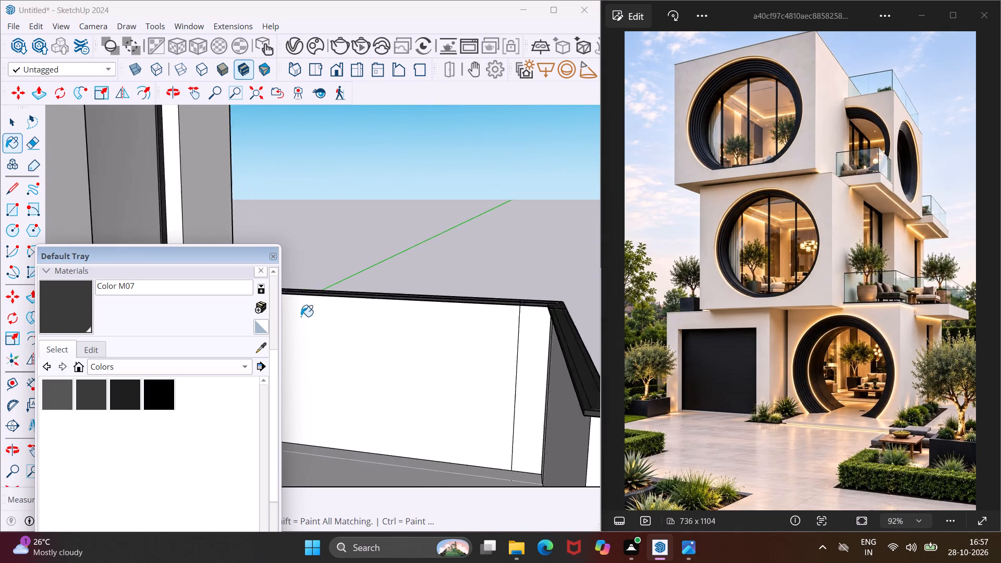
scroll(301, 316, "up", 7)
middle_click_drag(301, 316, 326, 218)
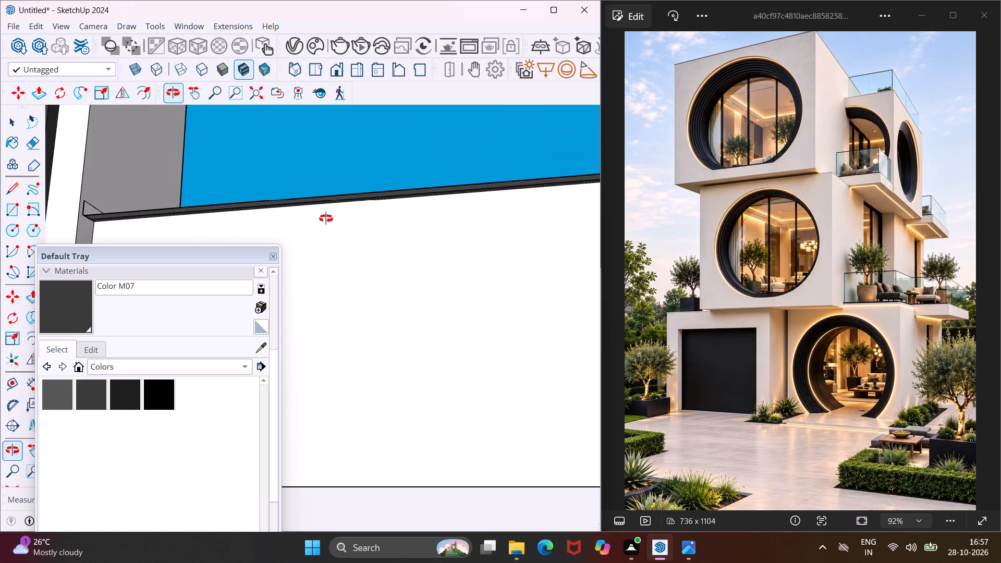
middle_click_drag(326, 218, 309, 326)
scroll(363, 272, "down", 12)
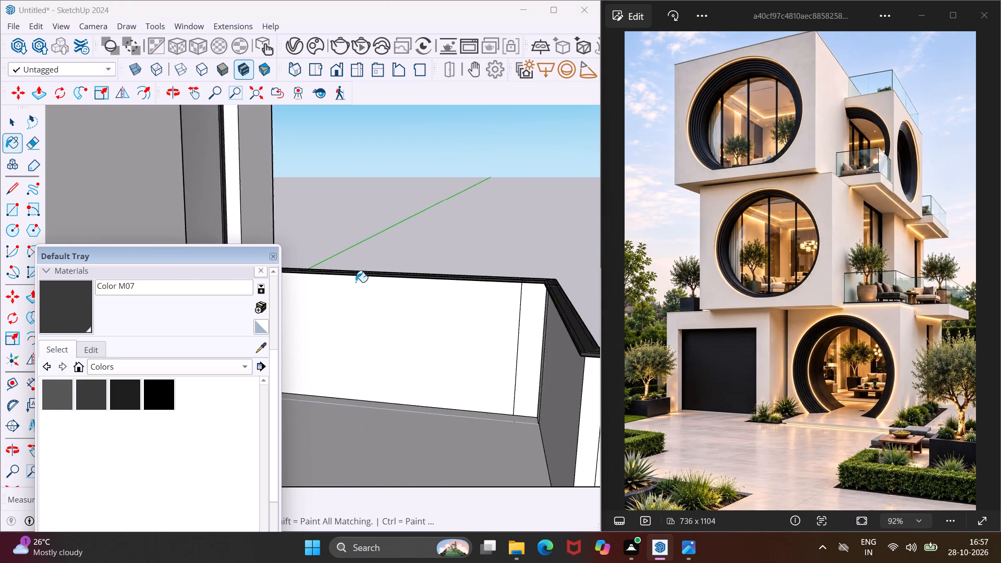
scroll(345, 279, "down", 5)
scroll(390, 304, "down", 1)
middle_click_drag(390, 304, 436, 260)
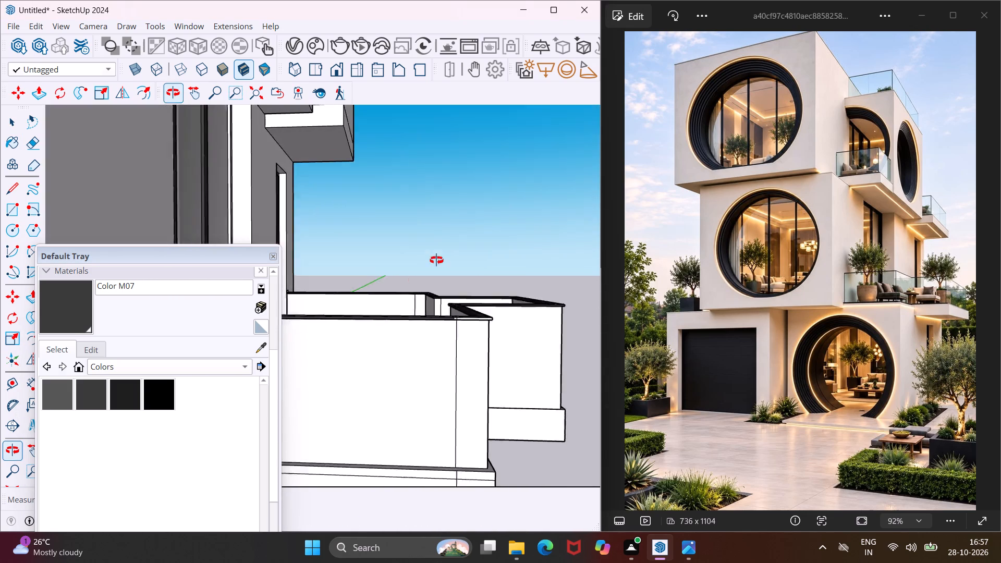
Paint the light edge faces of the terrace parapet cap beside the recessed corner with Color M07.
middle_click_drag(436, 260, 437, 260)
scroll(500, 313, "up", 12)
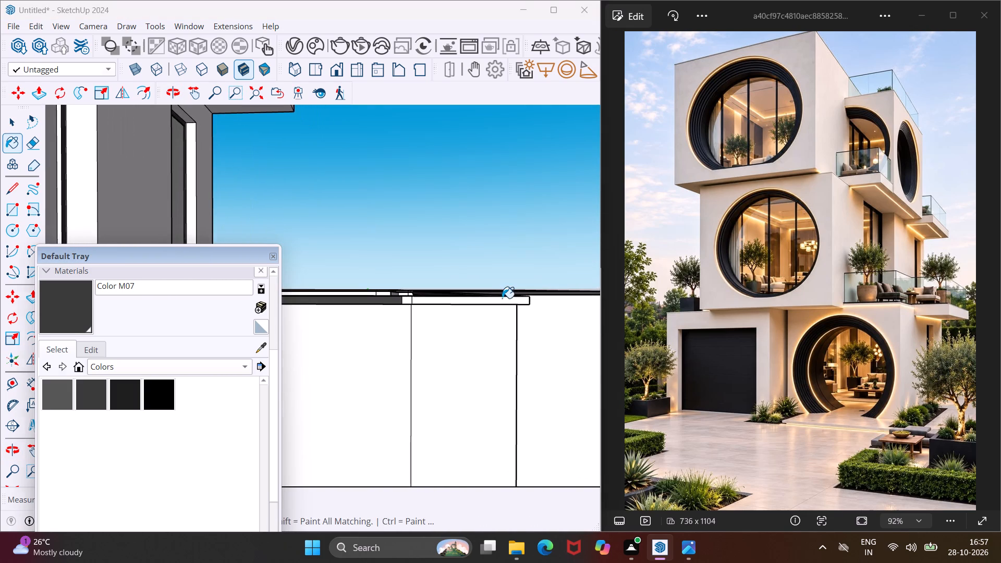
left_click(502, 298)
scroll(419, 300, "up", 4)
left_click(407, 303)
Inspect the terrace parapet caps from inside, outside and above for any faces still unpainted.
middle_click_drag(407, 301, 420, 325)
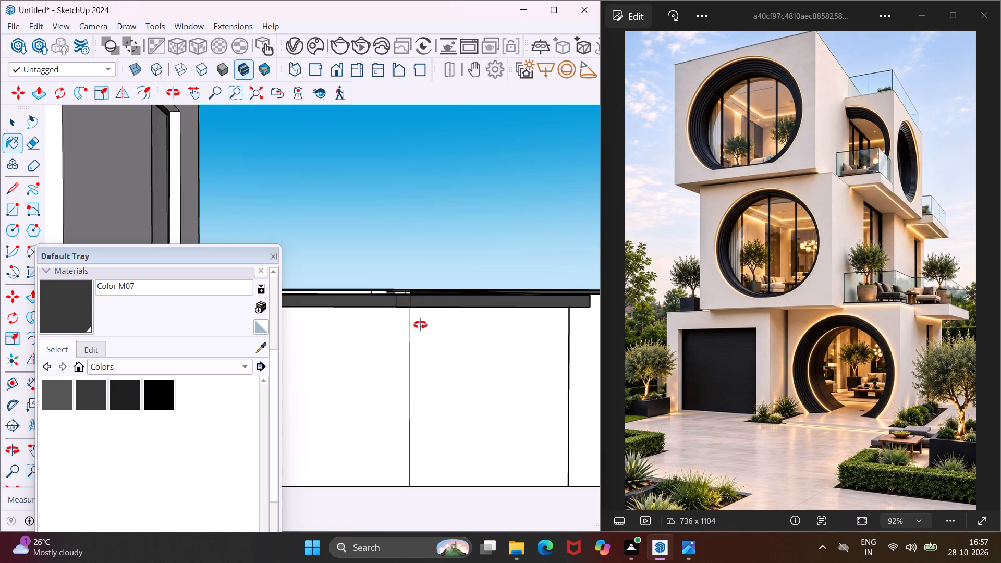
middle_click_drag(420, 325, 557, 393)
middle_click_drag(339, 218, 610, 319)
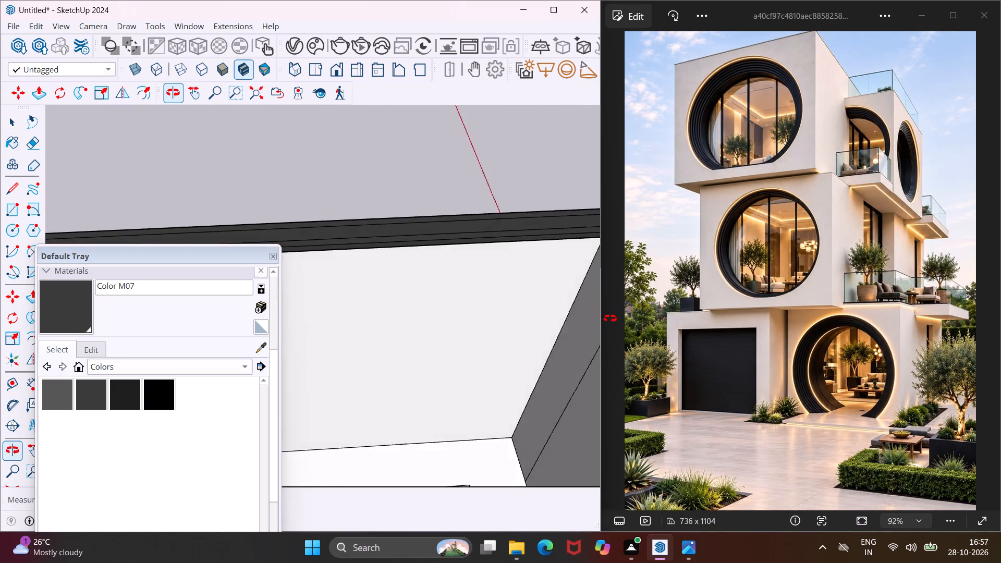
middle_click_drag(610, 319, 720, 138)
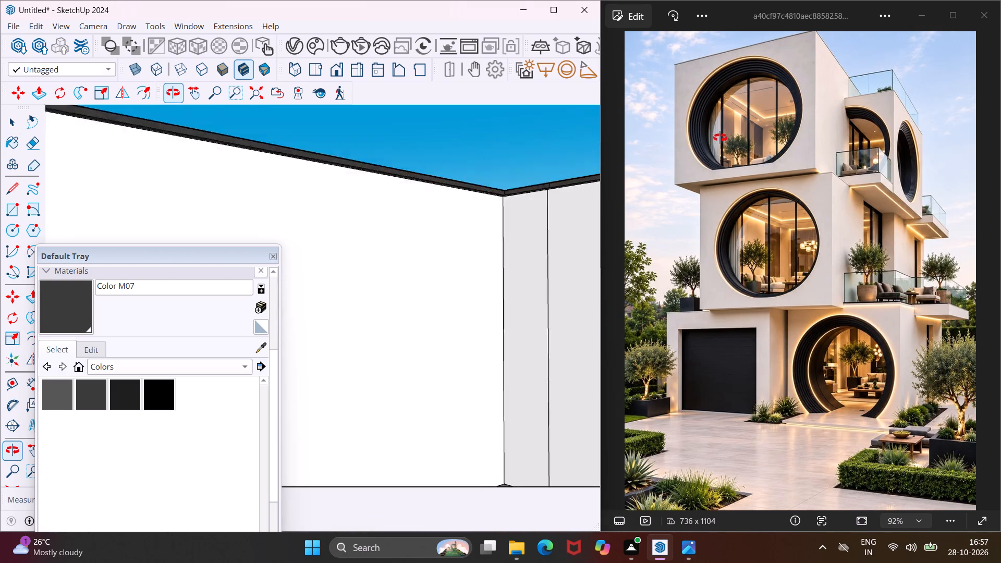
middle_click_drag(720, 138, 229, 287)
scroll(330, 241, "down", 6)
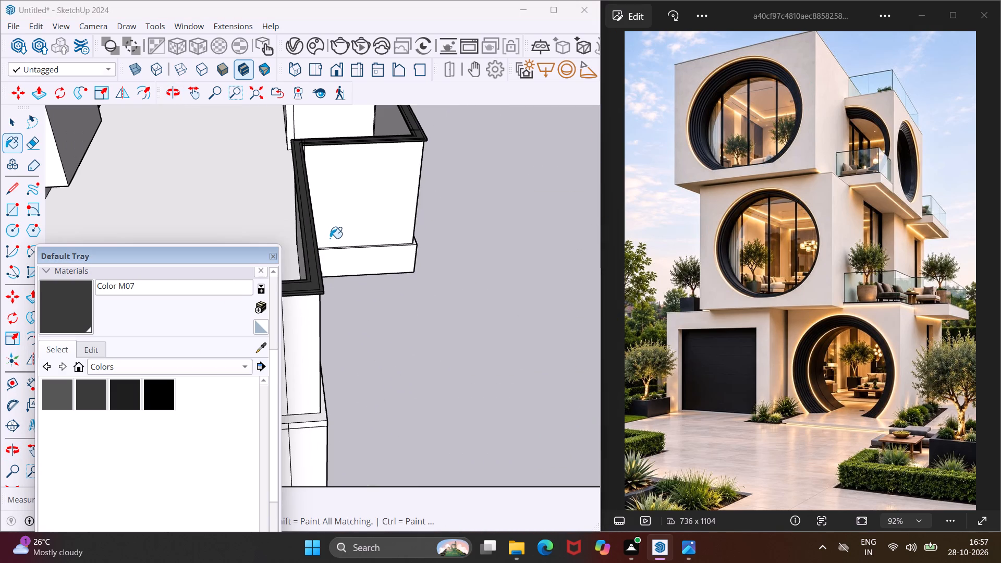
scroll(331, 238, "down", 16)
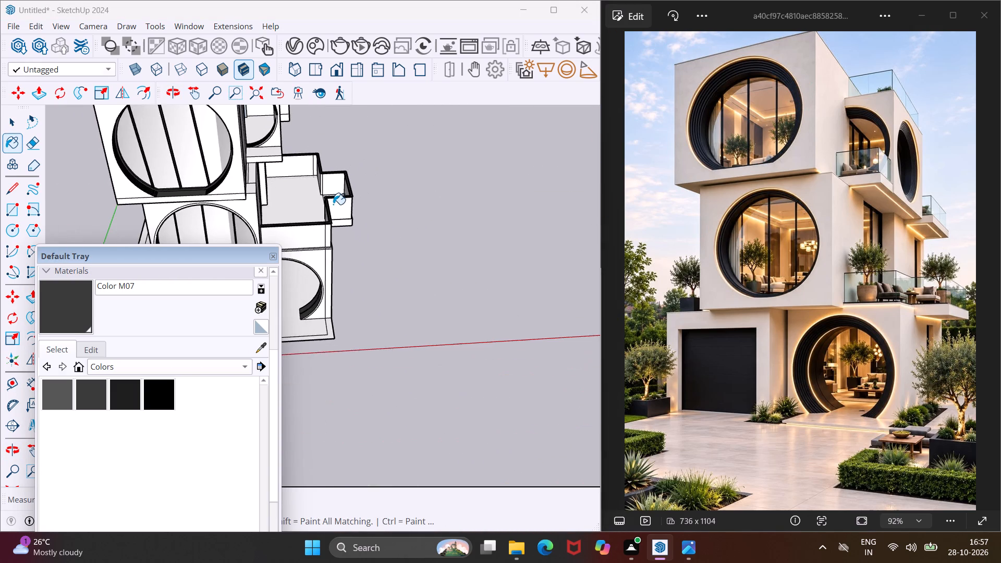
scroll(333, 204, "down", 5)
scroll(298, 163, "up", 5)
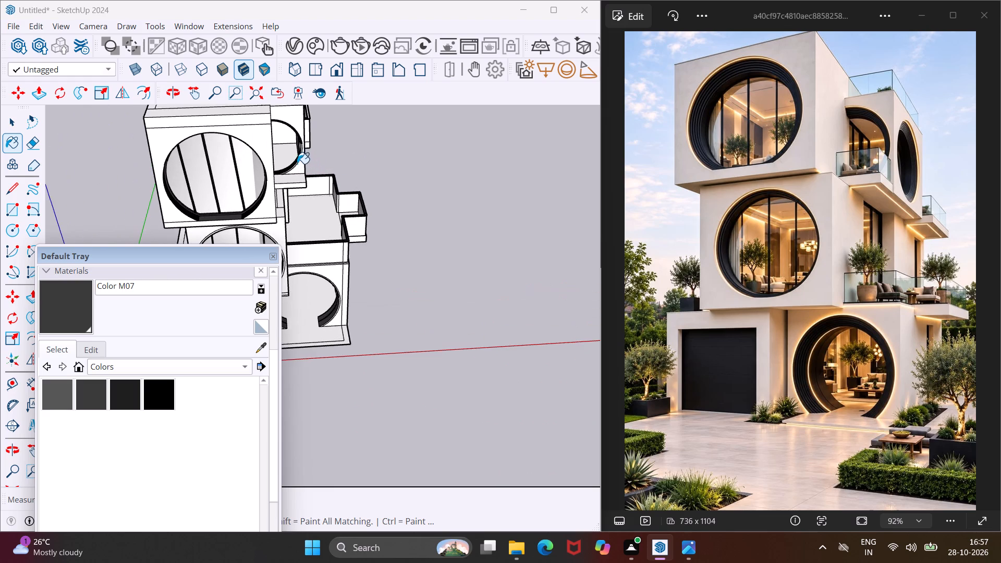
Paint the top strips of the parapet cap on the small upper balcony beside the side circular window with Color M07.
middle_click_drag(297, 164, 58, 178)
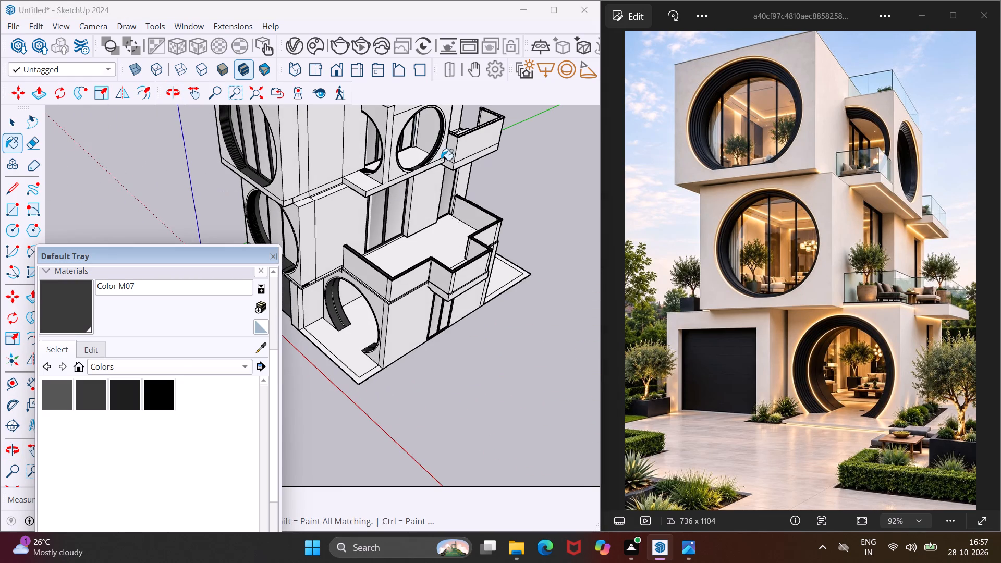
scroll(482, 120, "up", 13)
middle_click_drag(501, 124, 248, 181)
scroll(329, 160, "up", 8)
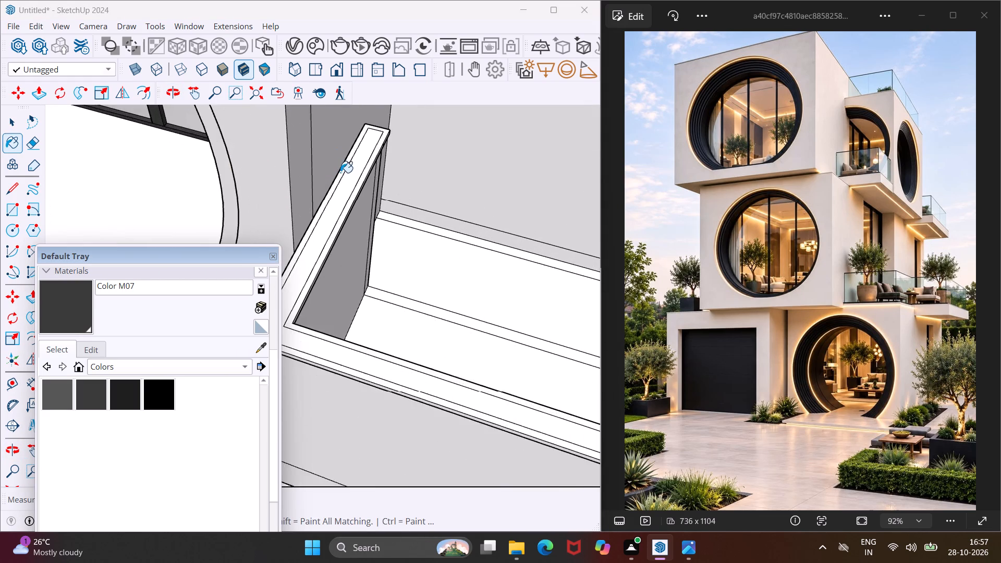
scroll(340, 173, "up", 5)
left_click(365, 170)
left_click(380, 172)
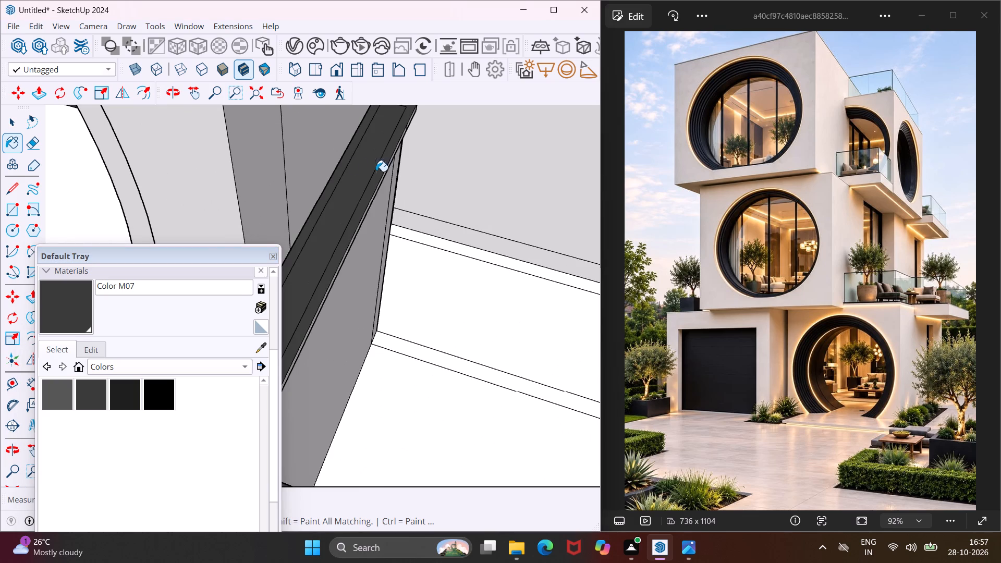
Paint the inward-facing edge and the small end faces of that balcony's short parapet cap with Color M07.
middle_click_drag(363, 227, 285, 204)
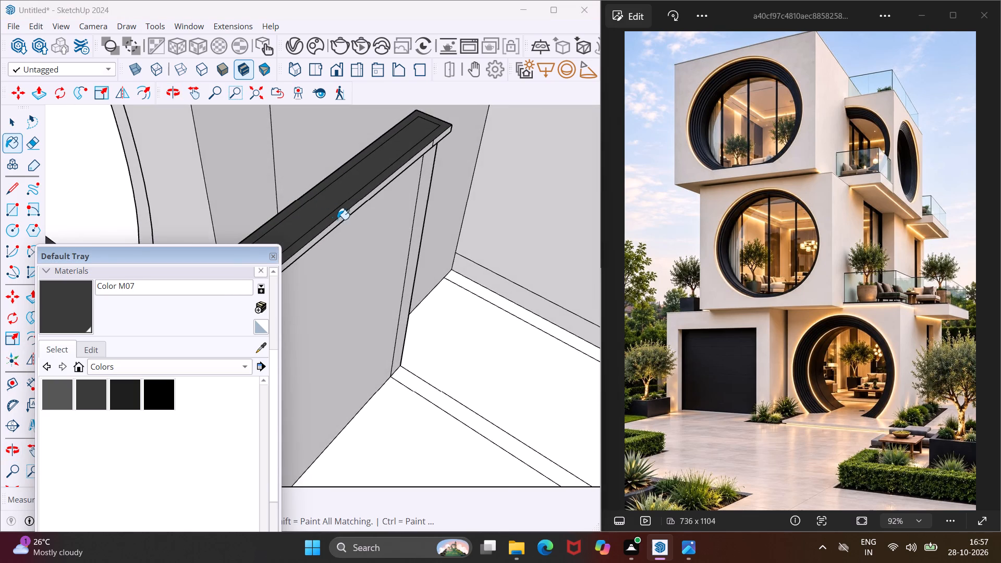
scroll(338, 219, "up", 6)
left_click(346, 219)
scroll(356, 201, "down", 6)
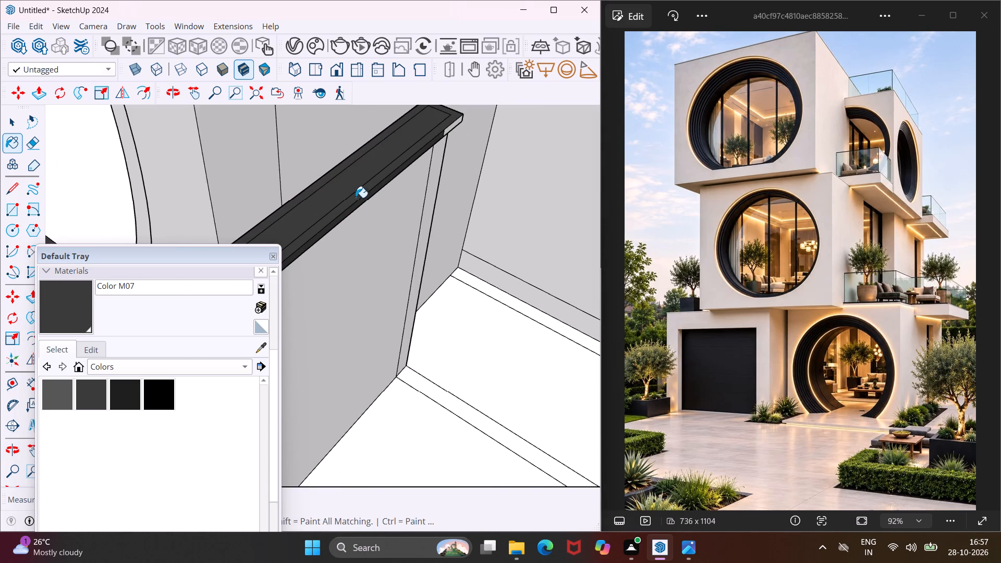
scroll(356, 195, "down", 6)
scroll(400, 164, "up", 8)
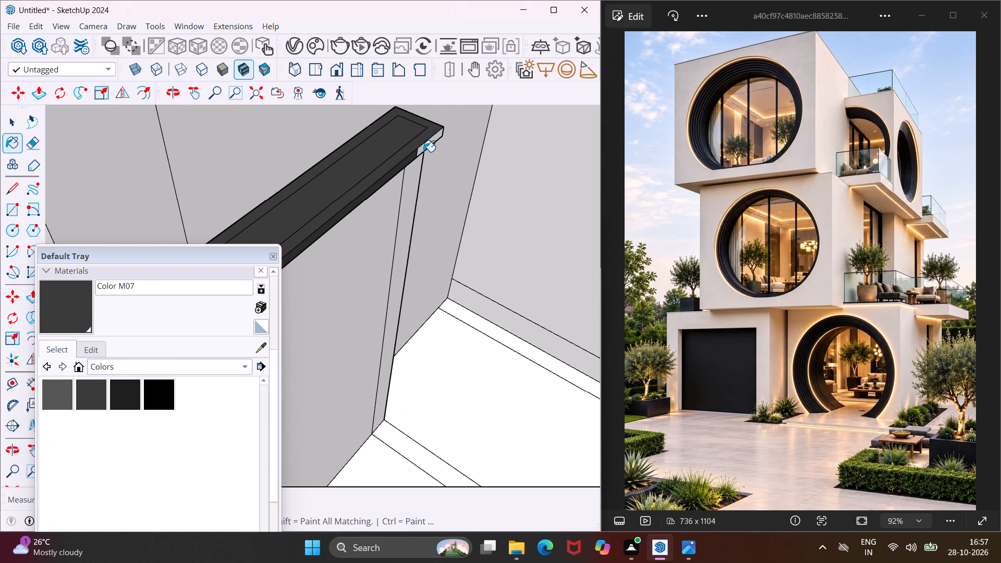
left_click(424, 150)
left_click(425, 144)
Paint the outer edge faces of the balcony cap along its long front and its window-side return with Color M07.
scroll(404, 152, "down", 17)
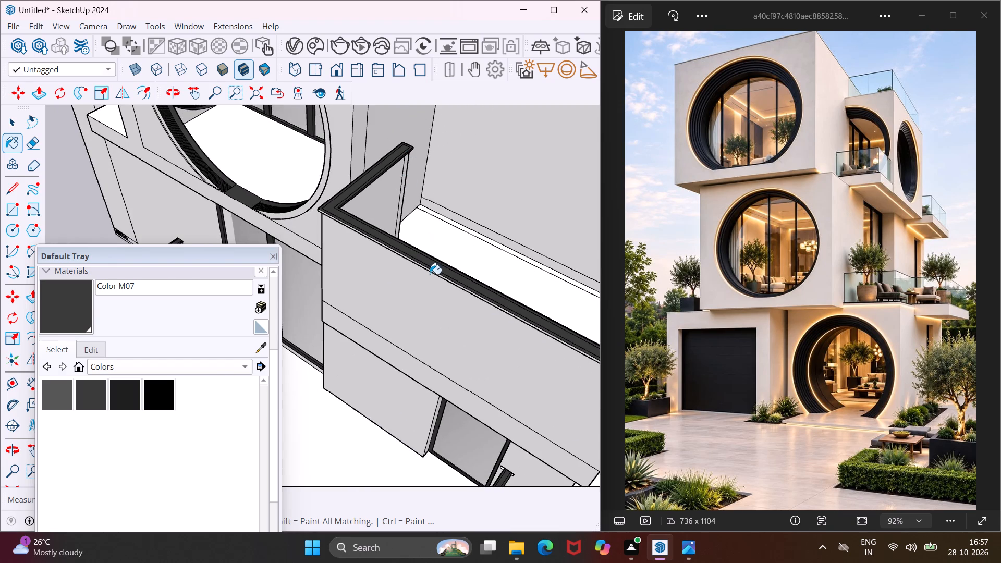
middle_click_drag(428, 276, 536, 230)
scroll(341, 166, "up", 8)
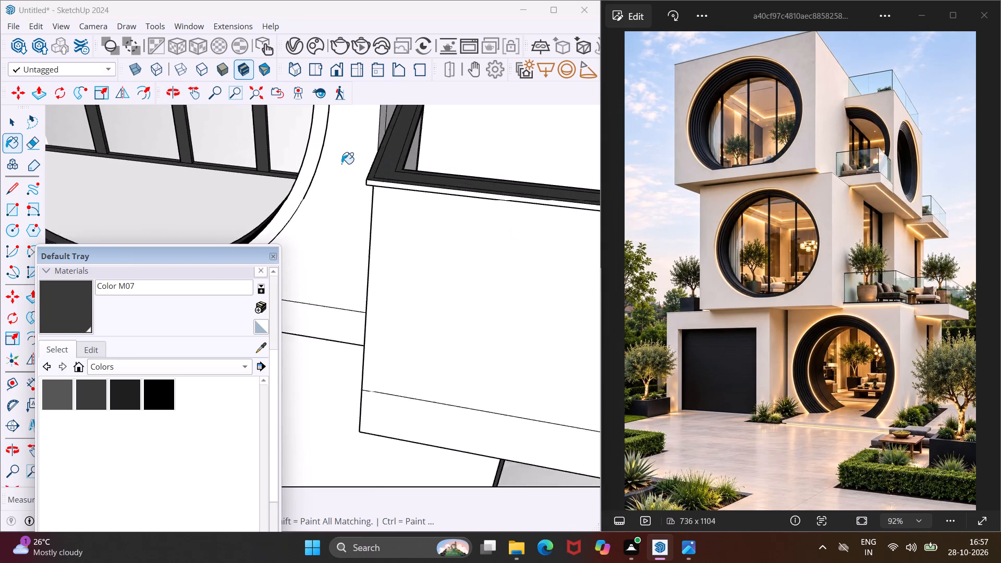
scroll(341, 164, "up", 6)
left_click(416, 185)
middle_click_drag(416, 185, 580, 178)
scroll(531, 129, "up", 3)
left_click(526, 128)
Paint the outer edge face of the balcony cap on the short return away from the circular window with Color M07.
middle_click_drag(533, 131, 326, 170)
scroll(276, 150, "down", 6)
scroll(243, 151, "down", 15)
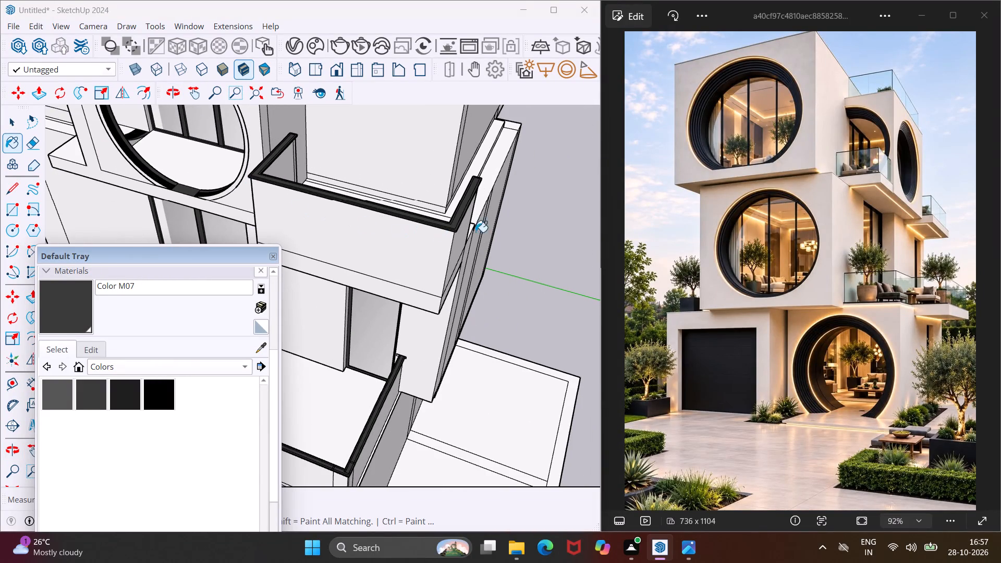
middle_click_drag(490, 229, 346, 193)
scroll(318, 177, "up", 11)
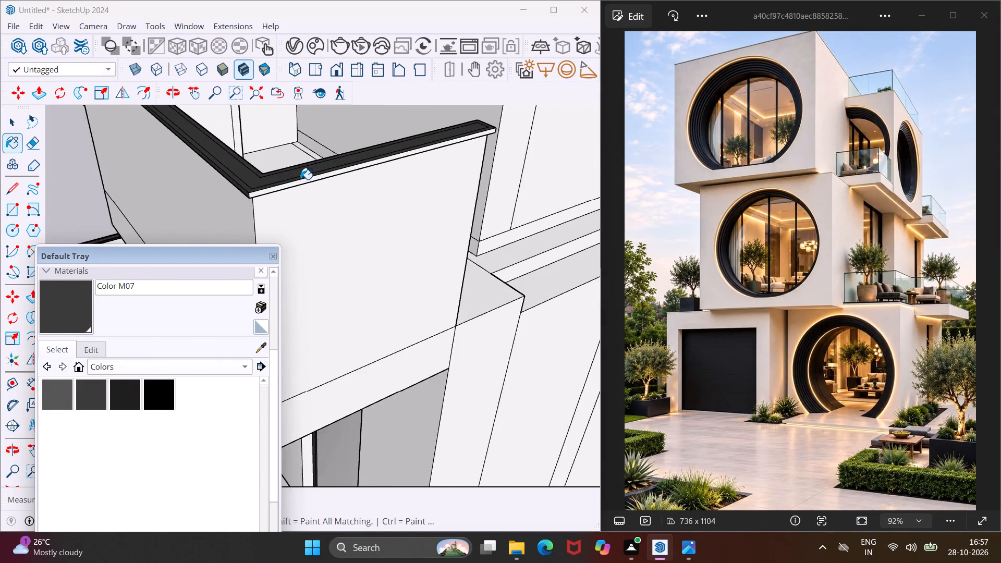
scroll(300, 179, "up", 3)
left_click(307, 185)
scroll(325, 181, "up", 3)
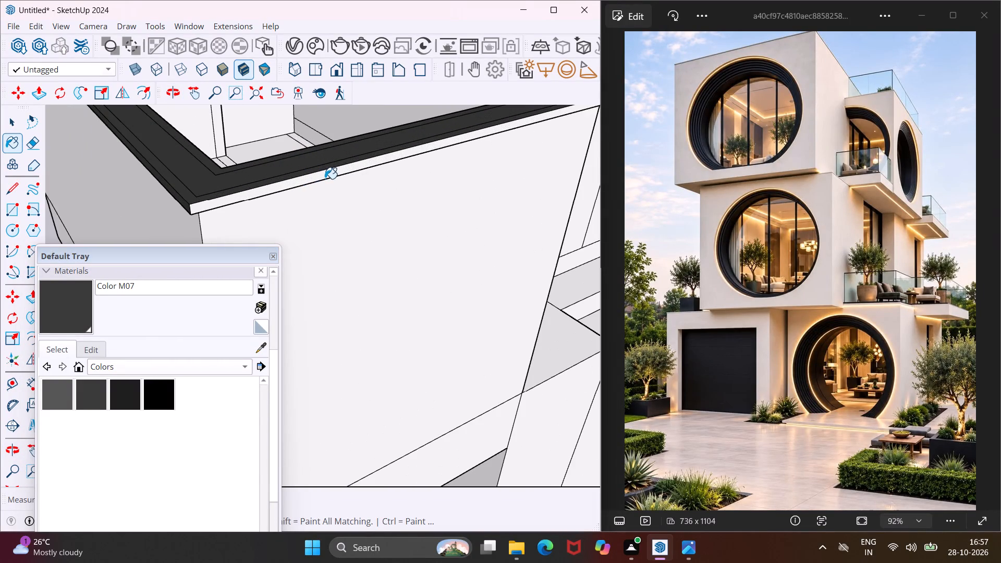
left_click(324, 177)
Paint the underside strip of the balcony's parapet cap at its outer corner with Color M07.
middle_click_drag(321, 174, 475, 72)
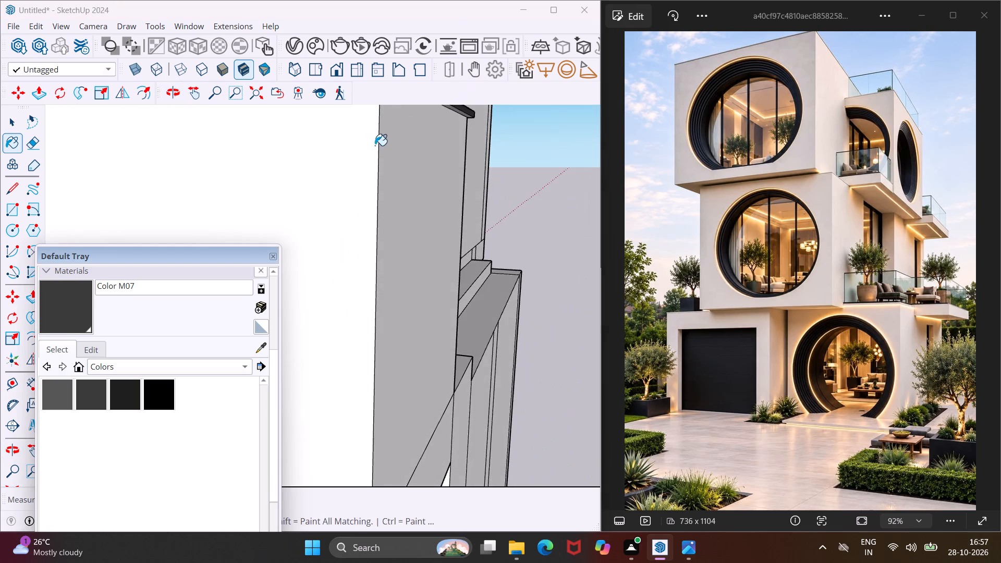
scroll(365, 153, "down", 5)
middle_click_drag(350, 190, 410, 126)
scroll(347, 189, "down", 9)
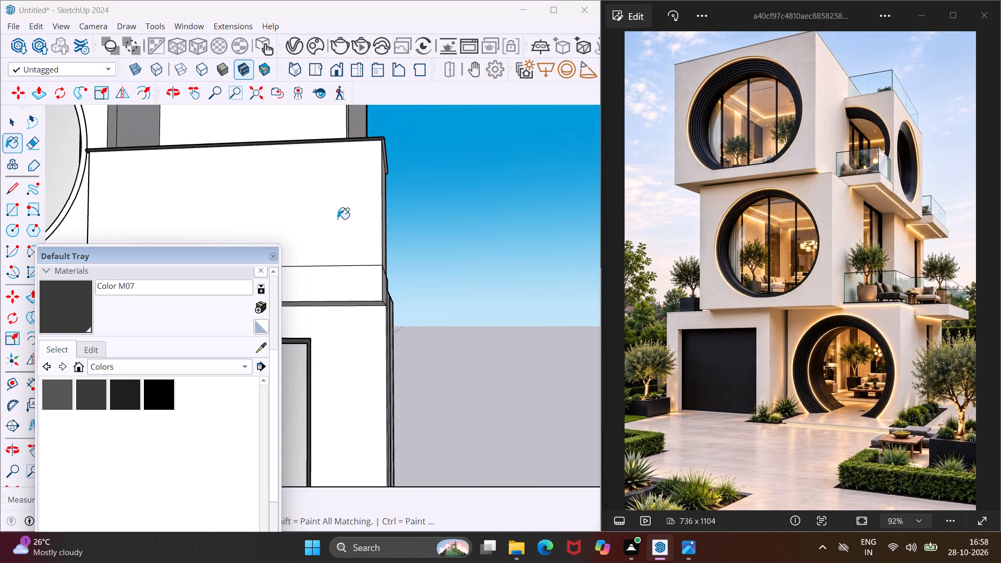
scroll(375, 140, "up", 10)
scroll(365, 209, "down", 3)
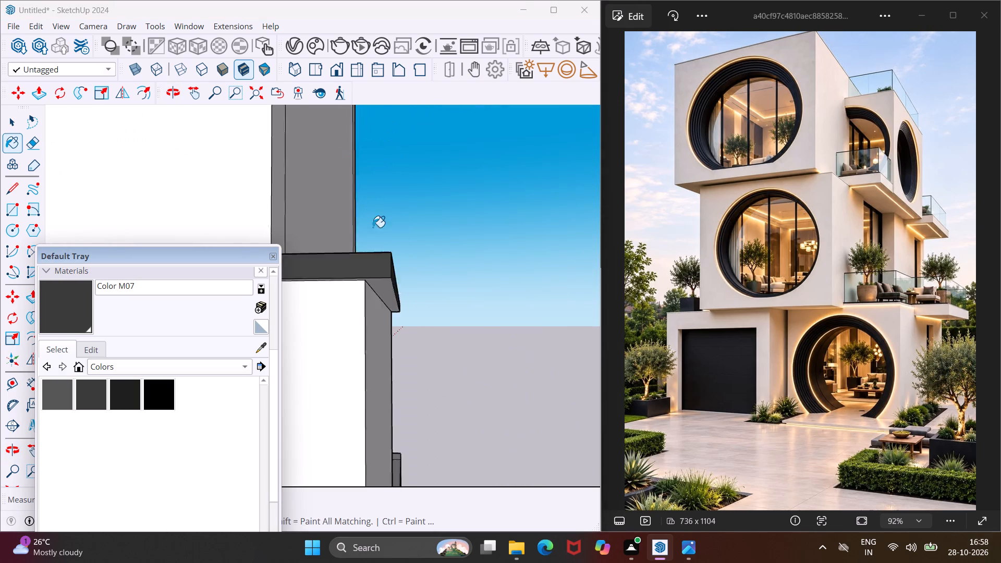
scroll(381, 240, "up", 14)
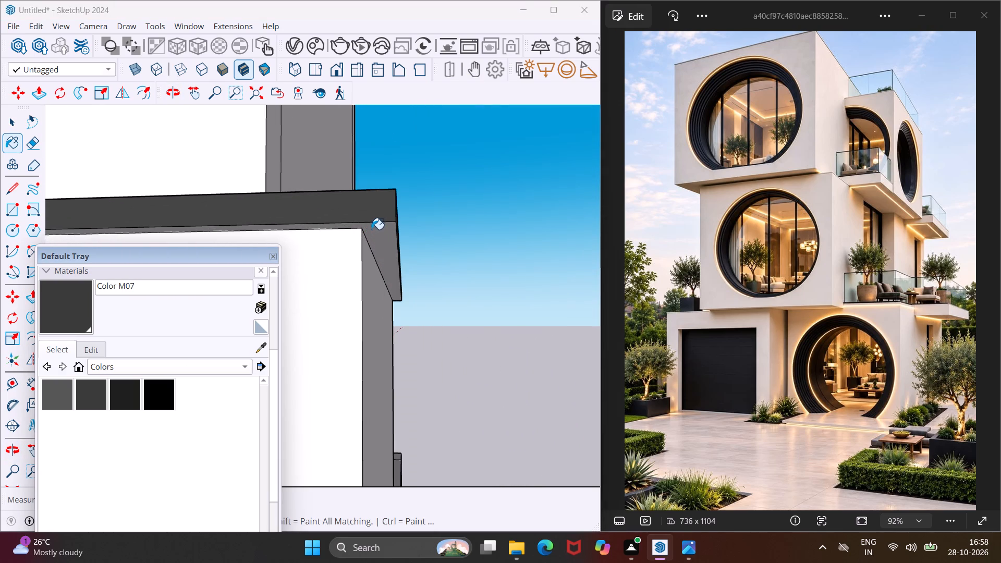
left_click(374, 229)
Inspect the villa's side balconies from outside and above for parapet caps that still need dark paint.
middle_click_drag(368, 227, 486, 254)
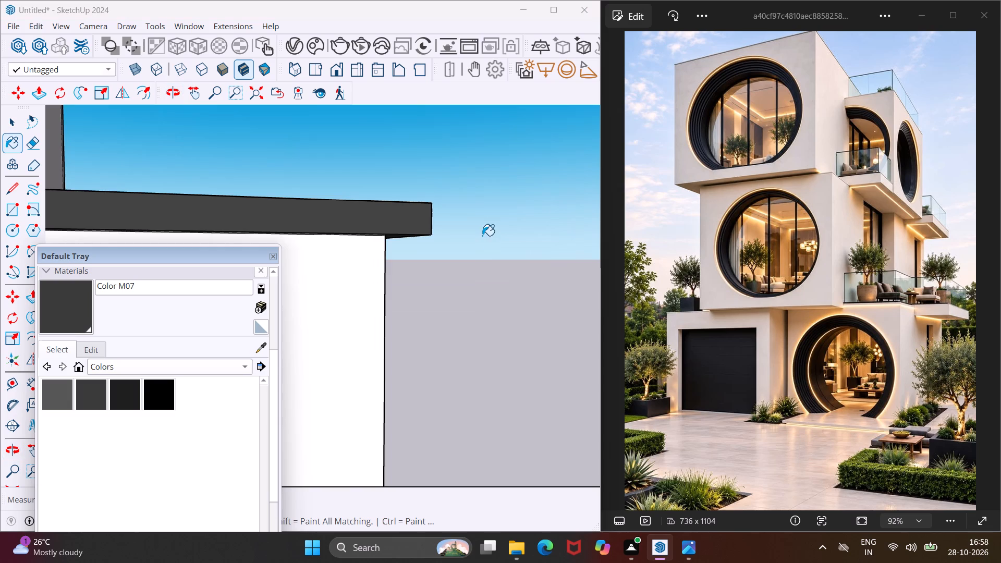
scroll(481, 233, "down", 19)
scroll(419, 255, "down", 6)
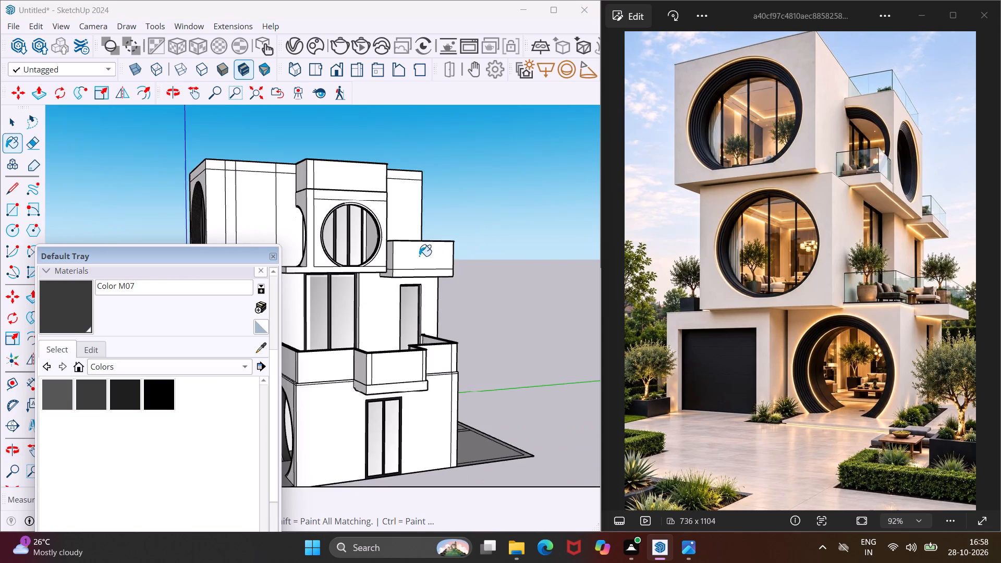
scroll(419, 256, "down", 4)
middle_click_drag(388, 277, 544, 378)
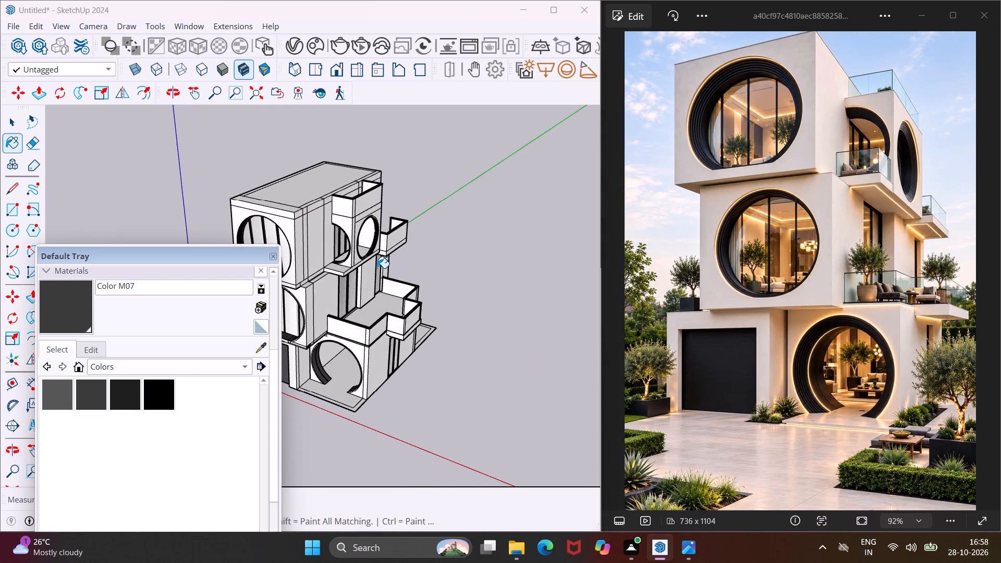
scroll(336, 259, "up", 17)
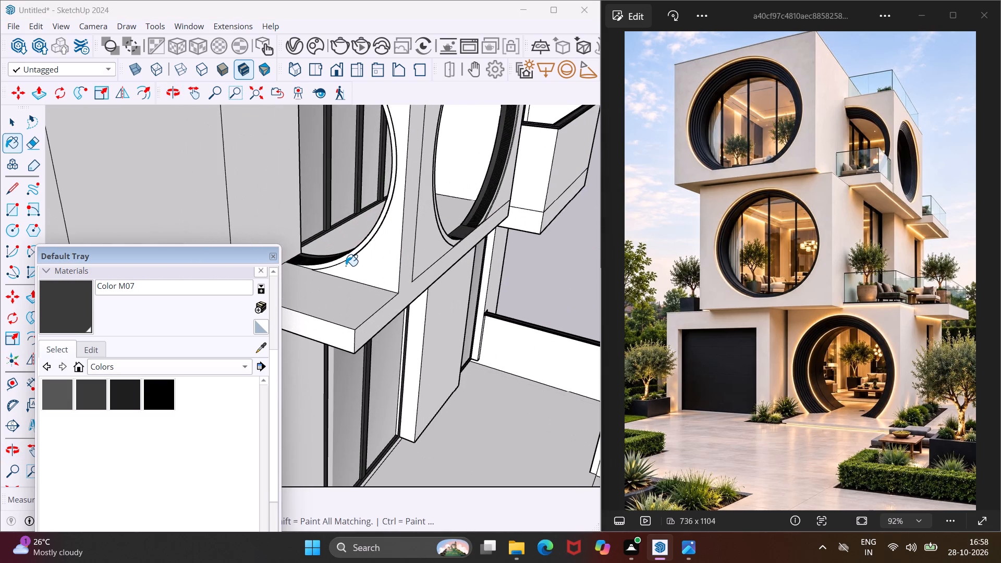
middle_click_drag(346, 266, 468, 276)
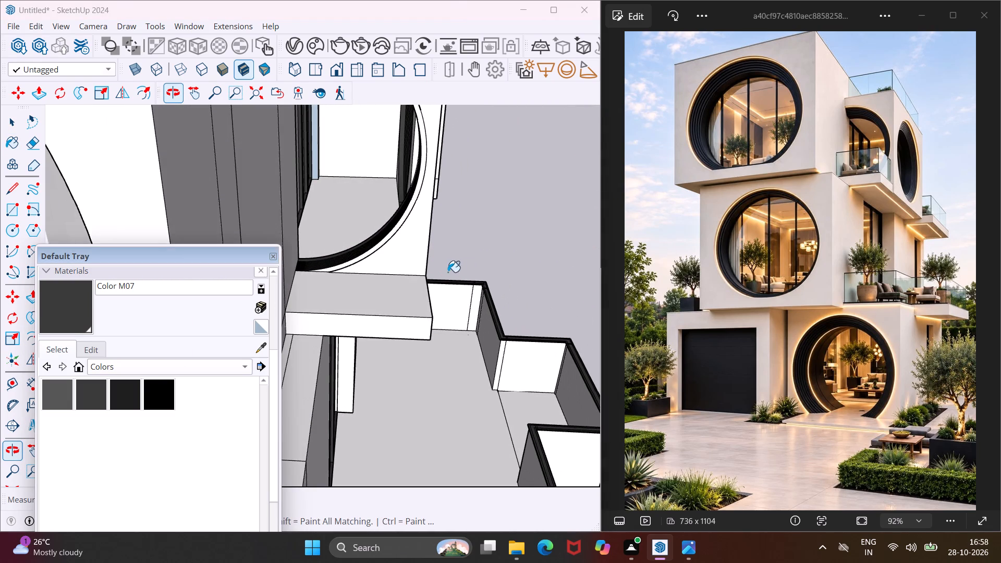
scroll(426, 268, "down", 16)
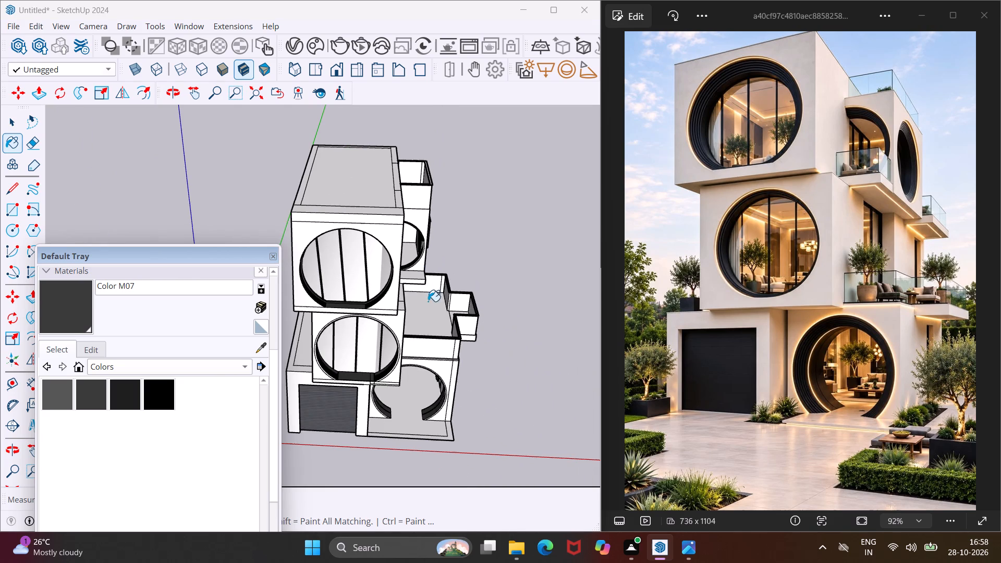
key("Escape")
key("space")
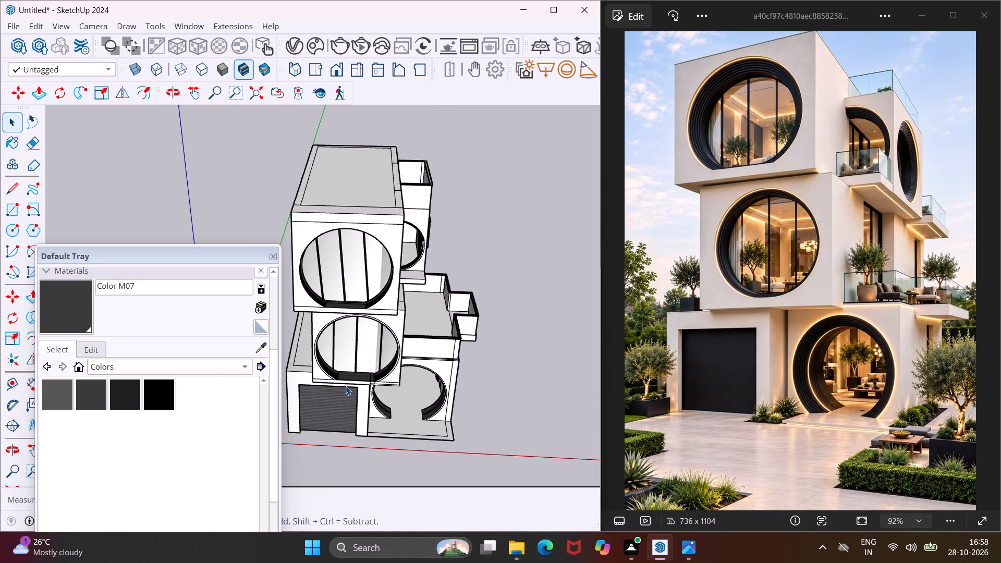
Paint the inner, middle and outer top strips of the topmost balcony's parapet cap with Color M07.
scroll(436, 170, "up", 11)
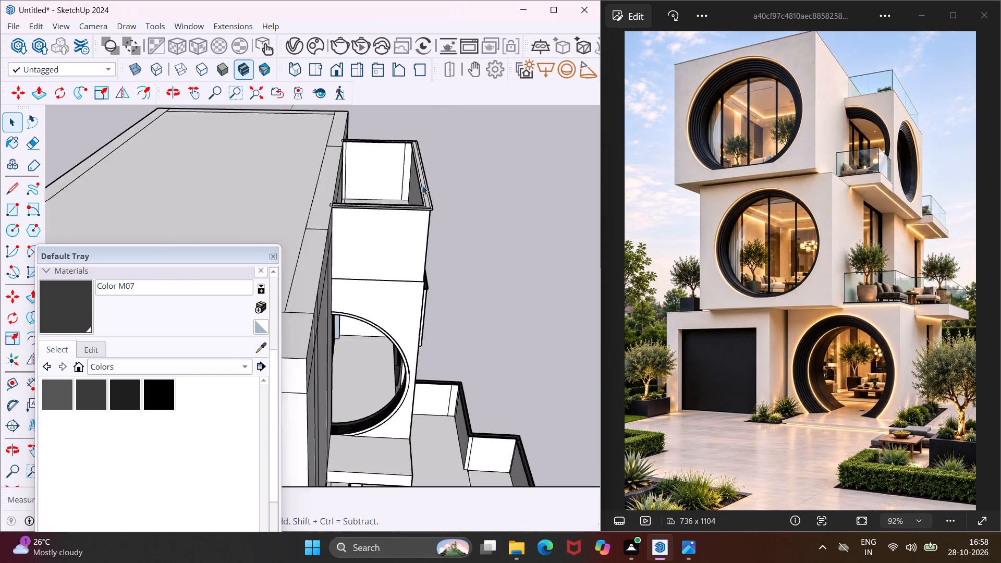
scroll(422, 186, "up", 9)
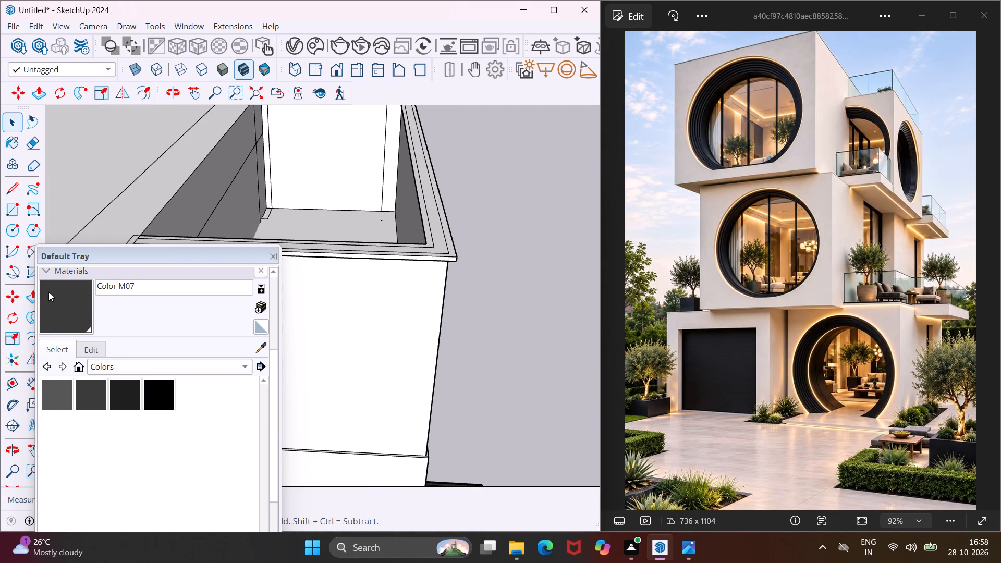
left_click(64, 303)
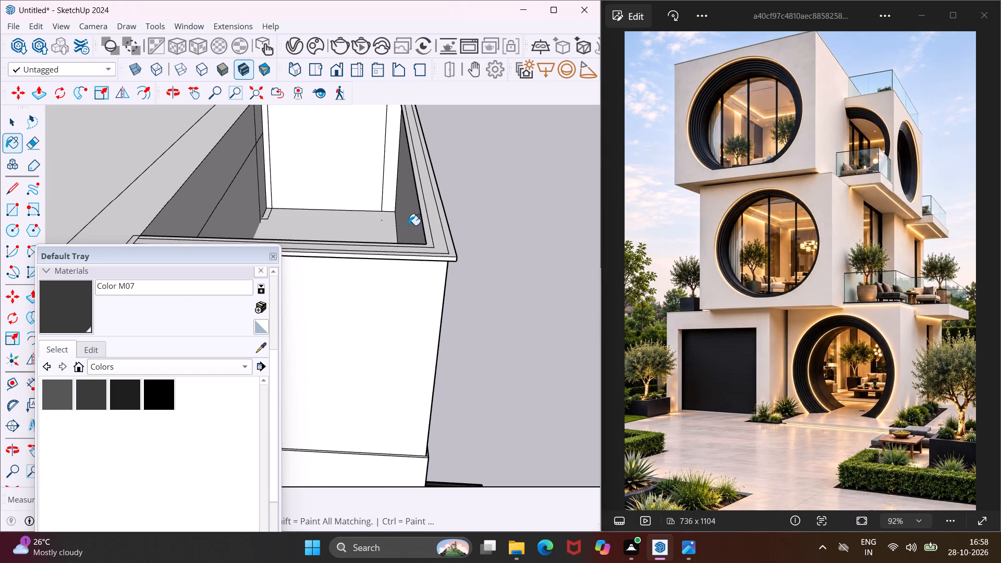
scroll(408, 224, "up", 8)
left_click(513, 254)
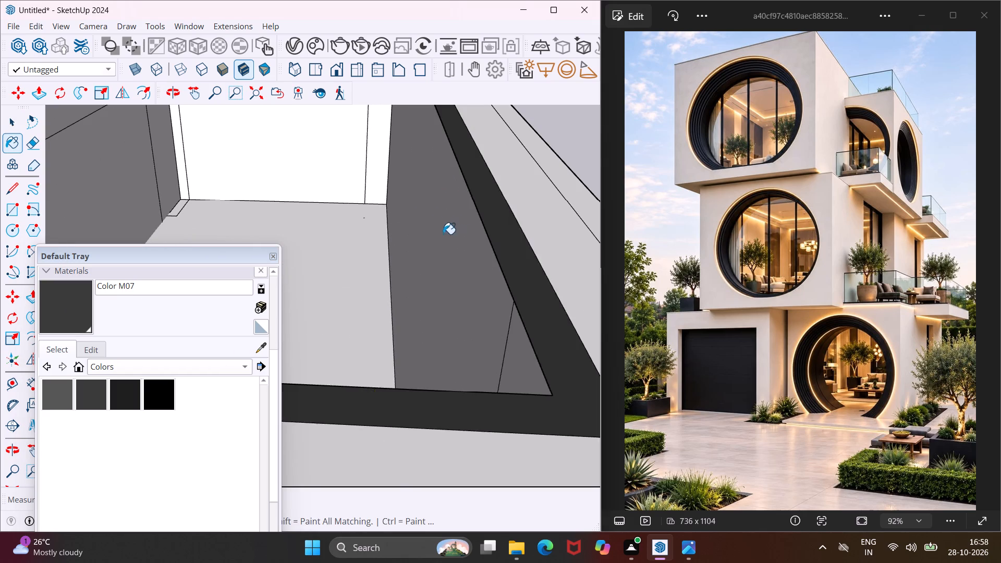
scroll(443, 233, "down", 5)
left_click(527, 293)
left_click(543, 331)
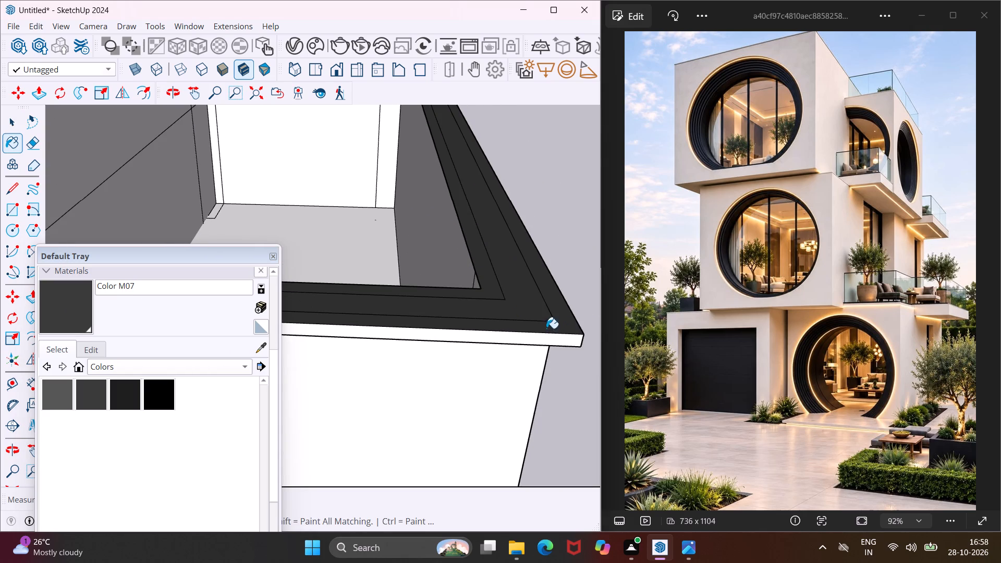
Paint the two outer edge faces and the underside strip of the topmost balcony's parapet cap at its outer corner with Color M07.
left_click(569, 346)
middle_click_drag(568, 343, 385, 290)
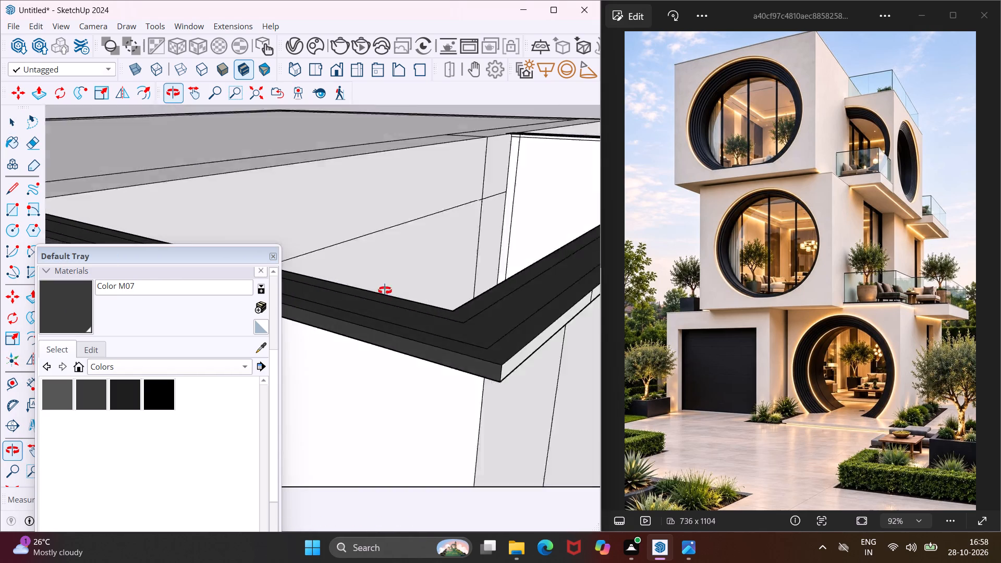
middle_click_drag(385, 290, 368, 284)
left_click(444, 362)
middle_click_drag(444, 360, 447, 232)
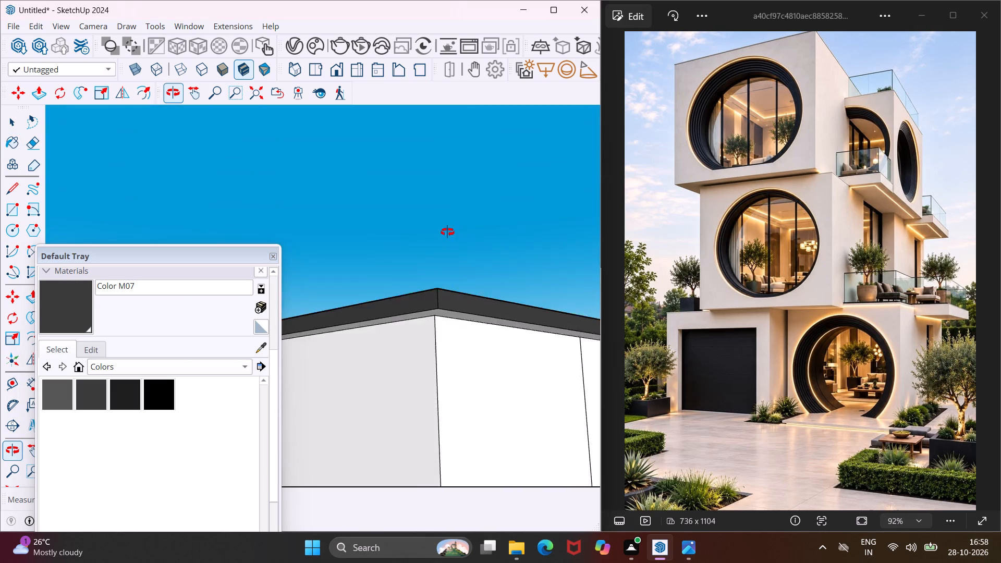
middle_click_drag(447, 232, 449, 194)
scroll(448, 294, "up", 2)
left_click(448, 292)
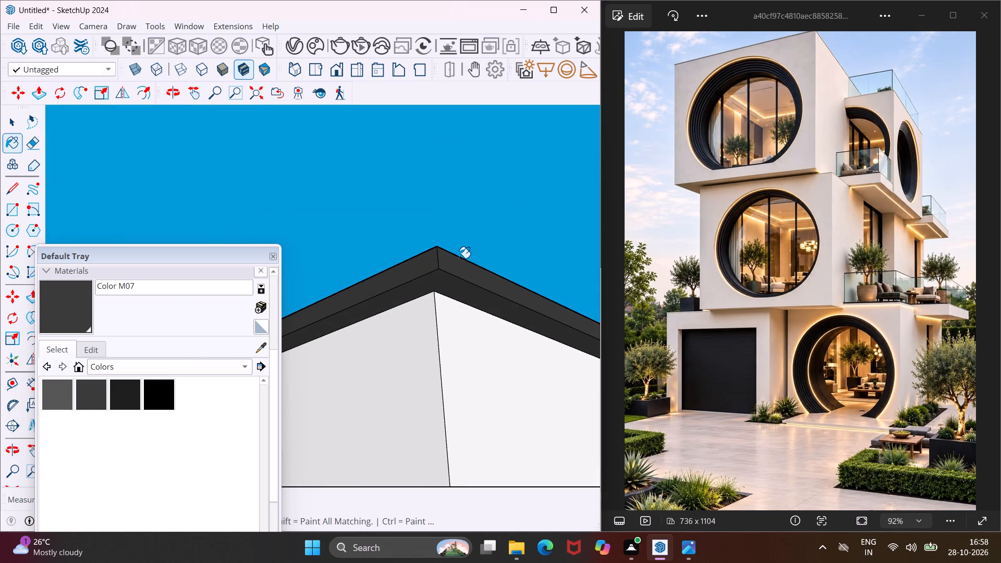
Paint the inner edge faces of the topmost balcony's parapet cap on both sides of its corner with Color M07.
middle_click_drag(455, 261, 393, 440)
scroll(437, 299, "up", 1)
scroll(435, 329, "down", 5)
middle_click_drag(459, 343, 335, 353)
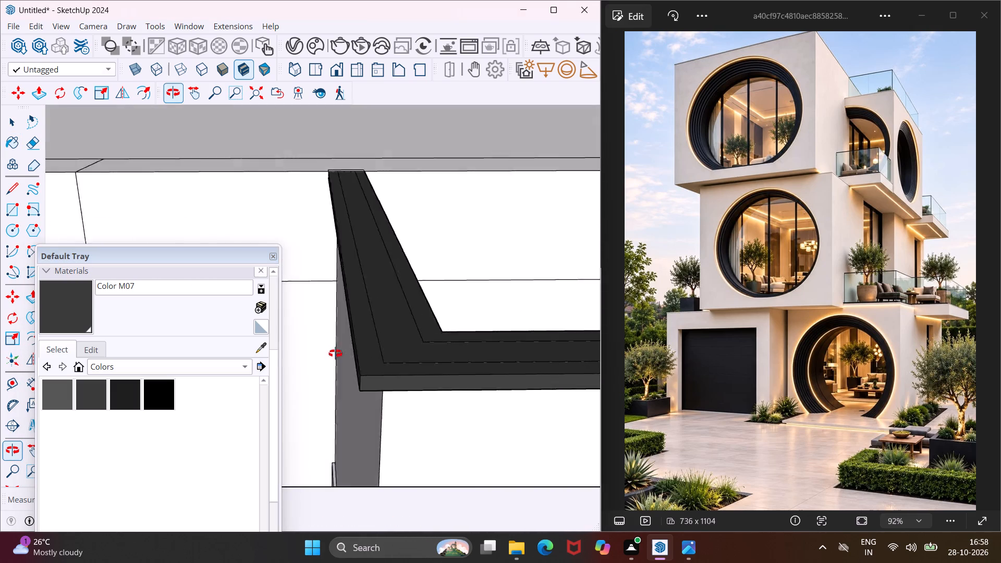
middle_click_drag(335, 353, 234, 358)
scroll(429, 327, "up", 3)
middle_click_drag(441, 331, 361, 284)
scroll(404, 316, "up", 1)
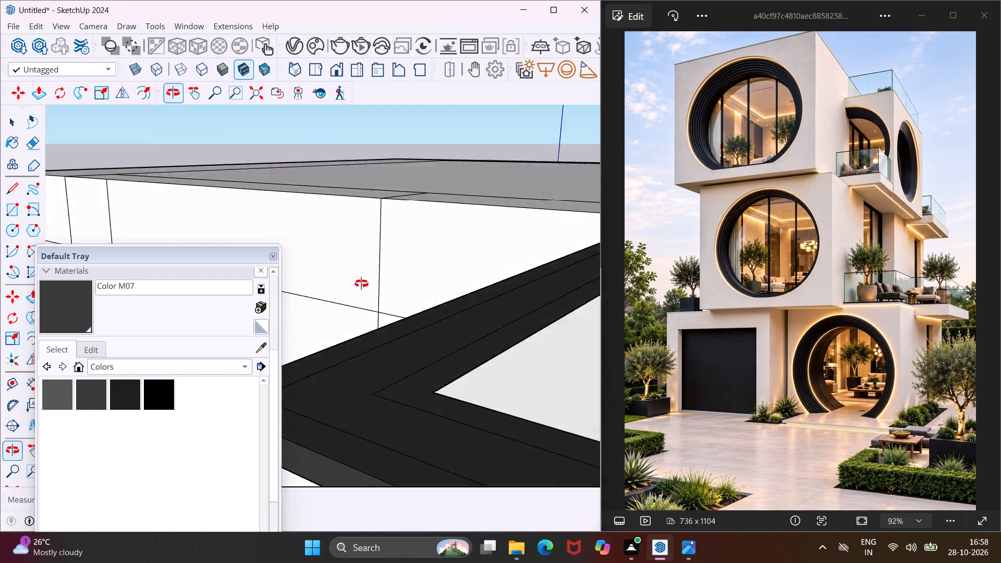
middle_click_drag(361, 284, 327, 255)
middle_click_drag(491, 412, 381, 390)
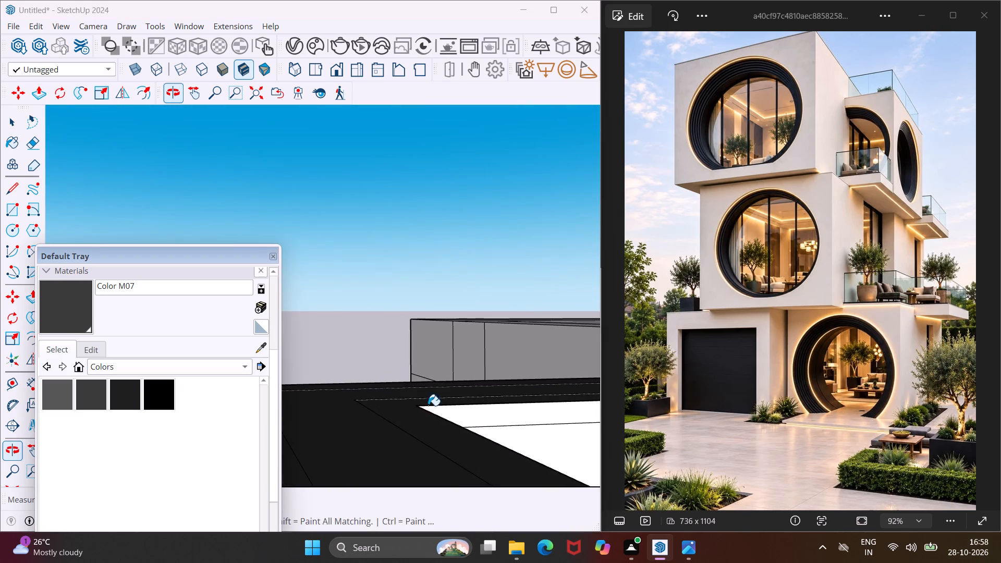
middle_click_drag(466, 422, 374, 407)
middle_click_drag(412, 417, 397, 361)
left_click(389, 397)
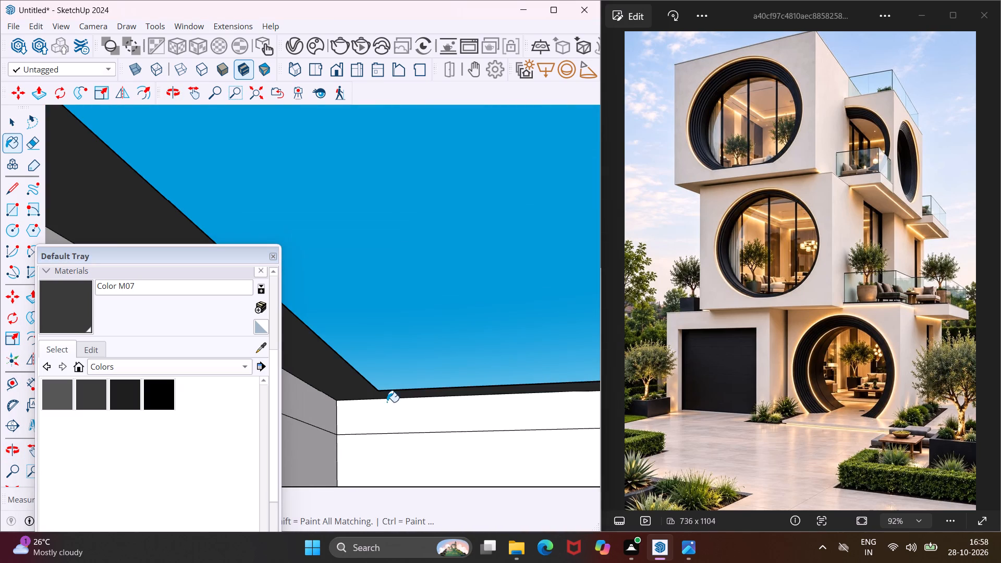
left_click(378, 418)
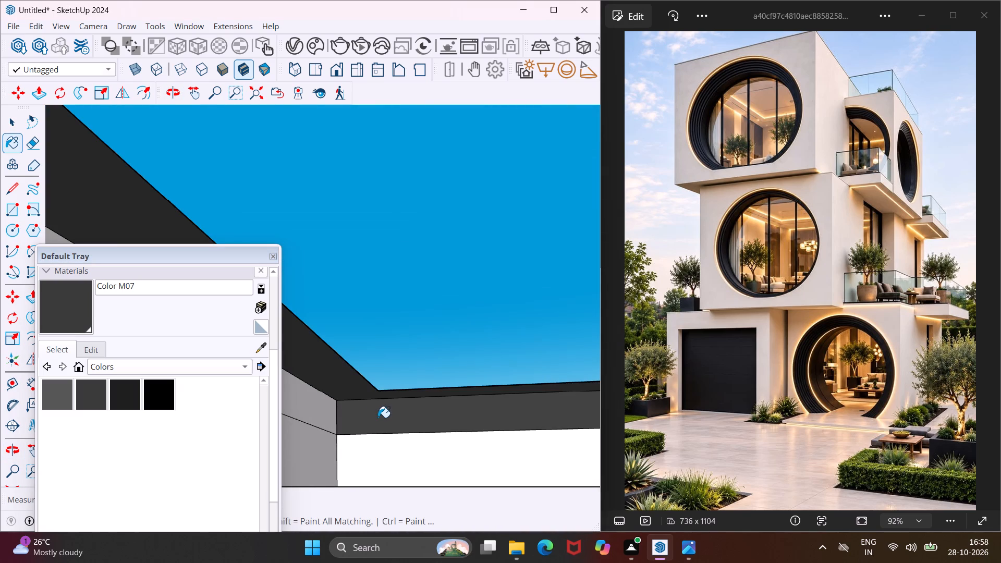
left_click(327, 412)
Paint both segments of the remaining outer edge face of the topmost balcony's parapet cap with Color M07.
middle_click_drag(369, 372, 412, 463)
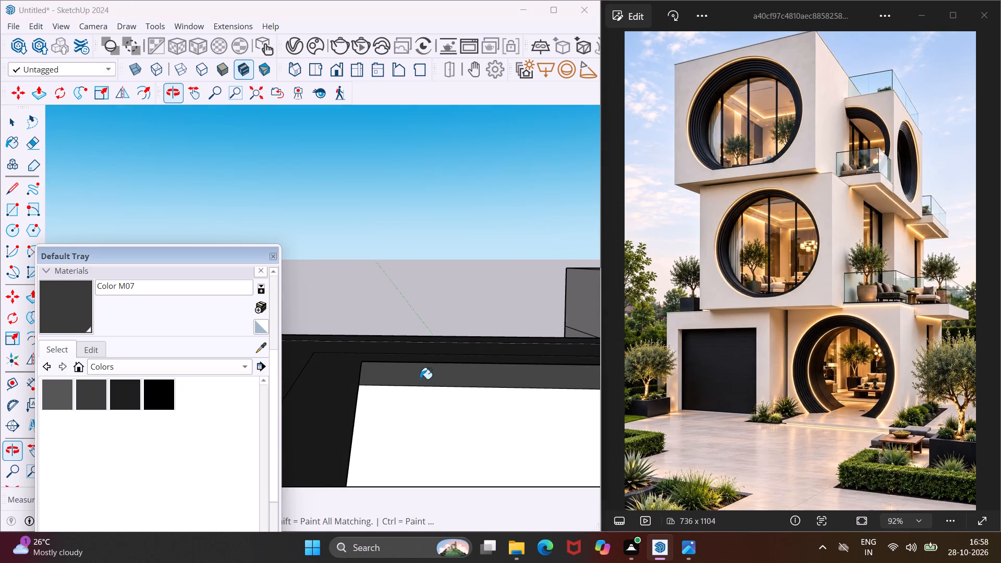
scroll(418, 369, "down", 18)
scroll(413, 373, "down", 12)
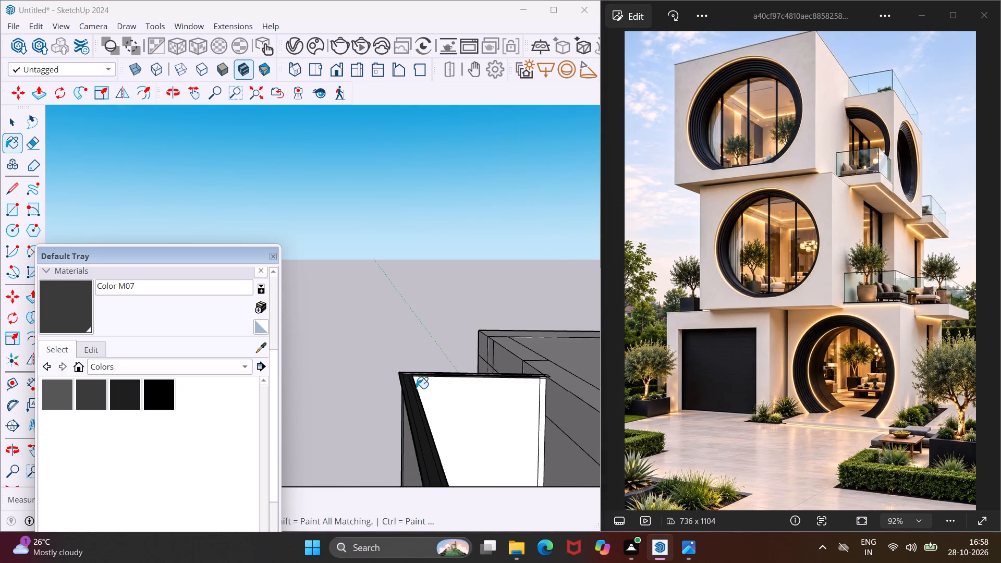
scroll(416, 388, "down", 11)
scroll(431, 426, "up", 10)
scroll(422, 422, "up", 17)
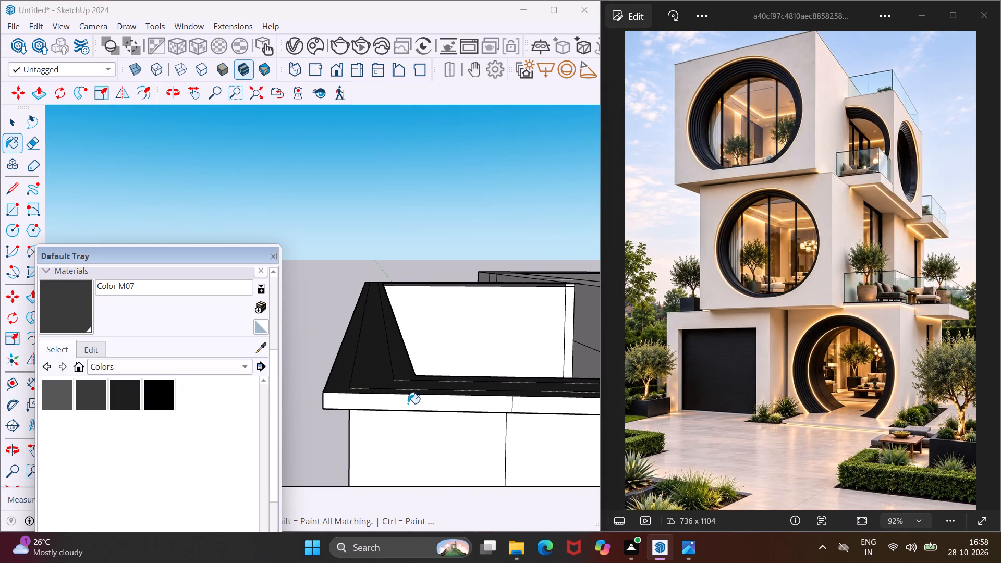
left_click(408, 403)
middle_click_drag(428, 390, 479, 415)
left_click(528, 398)
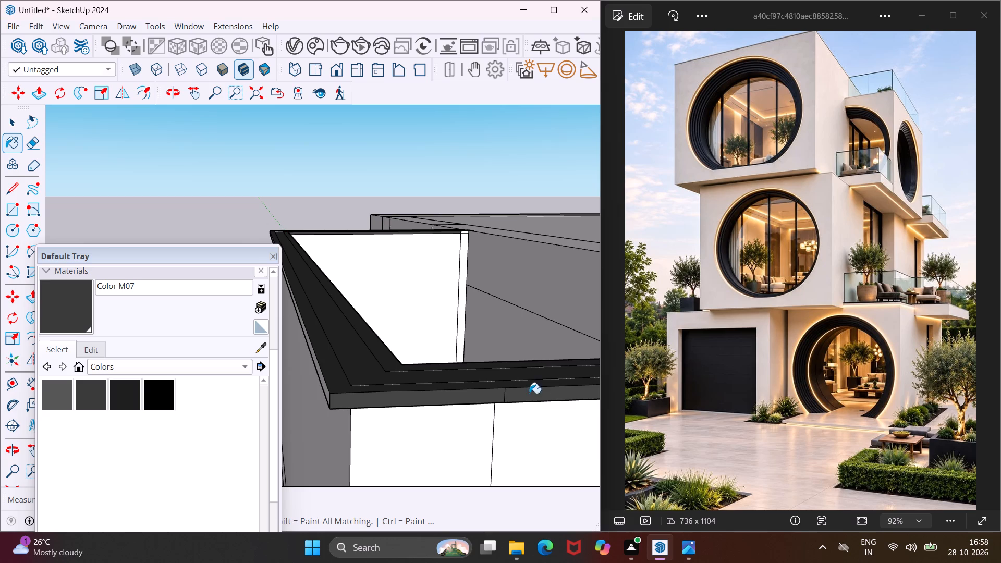
Paint the short inner edge segment of the topmost balcony's parapet cap where it meets the house wall with Color M07.
scroll(468, 230, "up", 19)
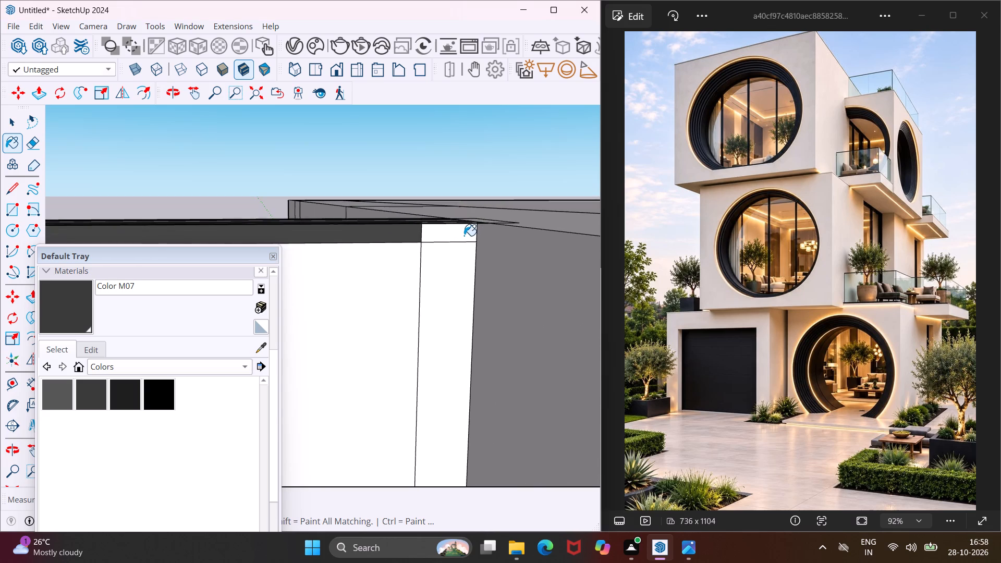
middle_click_drag(464, 235, 477, 188)
left_click(441, 237)
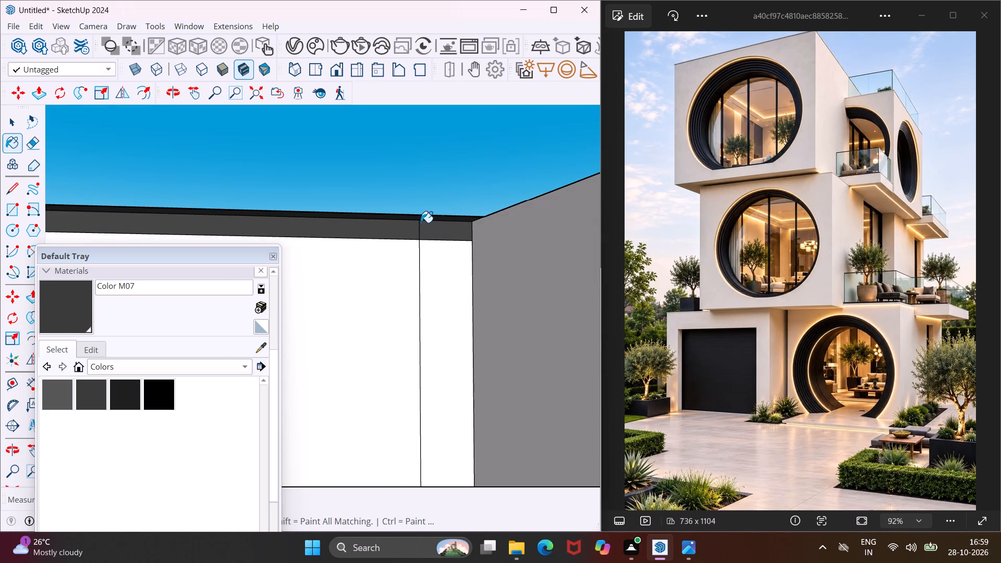
Paint the short and long inner edge segments of the cap on the topmost balcony's opposite return with Color M07.
scroll(419, 224, "down", 3)
middle_click_drag(416, 231, 569, 368)
scroll(391, 286, "down", 7)
scroll(373, 300, "up", 1)
scroll(367, 295, "down", 9)
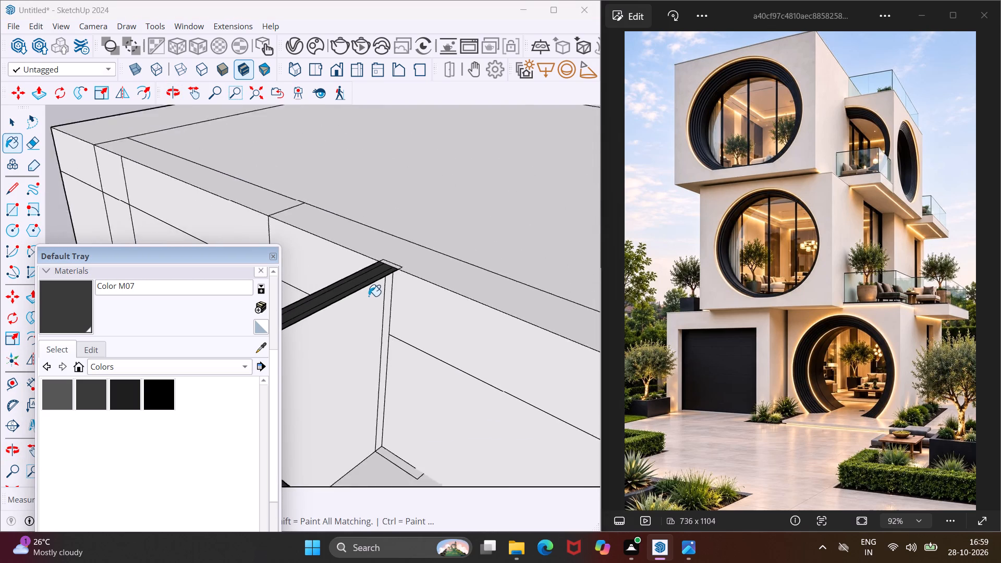
scroll(369, 296, "down", 10)
middle_click_drag(372, 352, 593, 408)
scroll(392, 320, "down", 3)
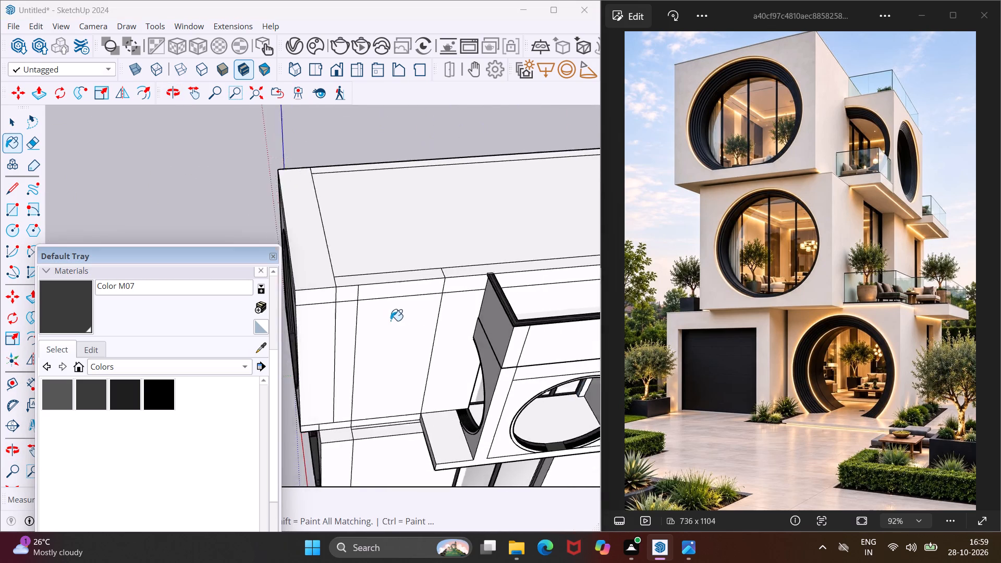
scroll(390, 321, "down", 2)
scroll(575, 290, "up", 4)
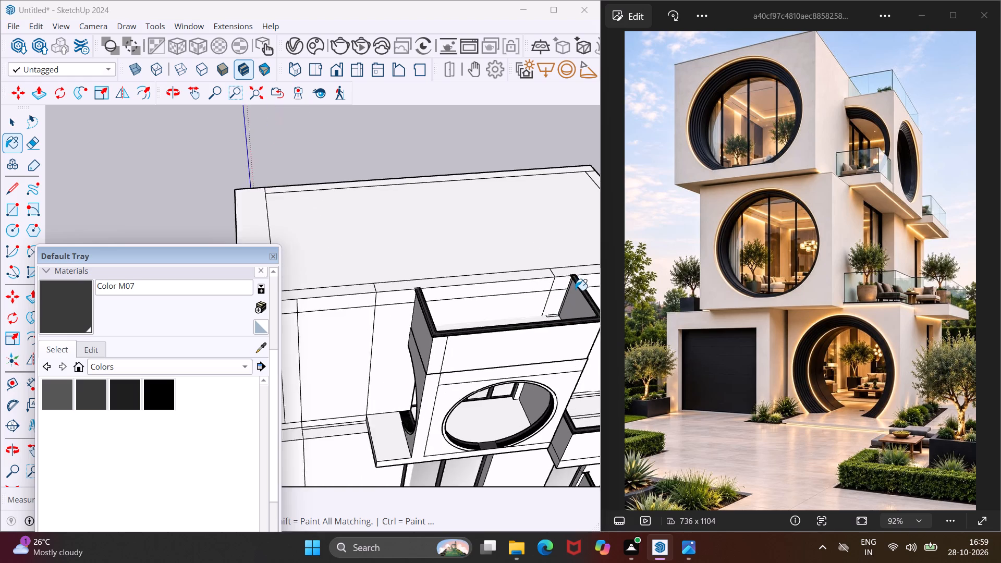
scroll(575, 289, "up", 9)
scroll(581, 261, "up", 12)
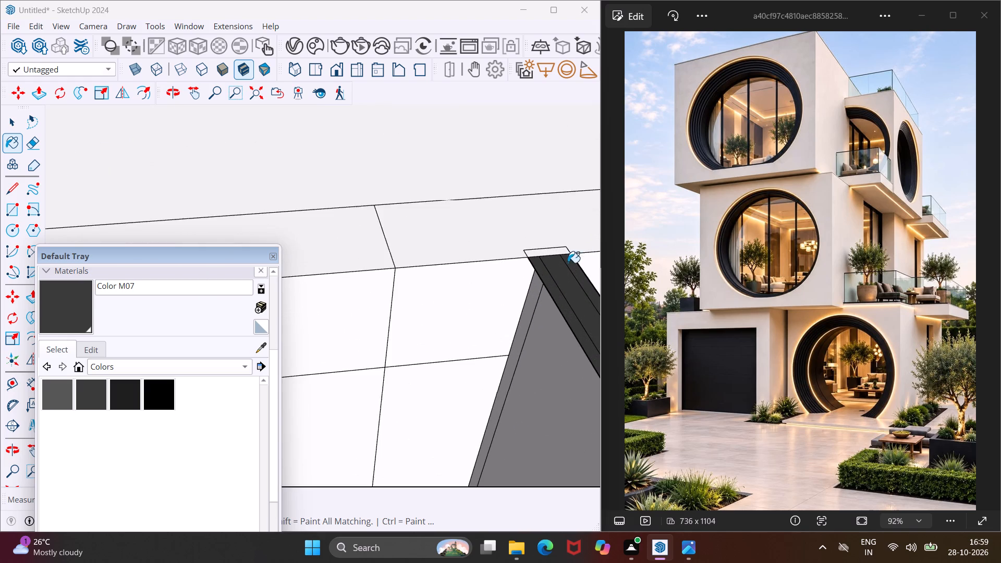
scroll(567, 271, "up", 5)
middle_click_drag(539, 323, 595, 148)
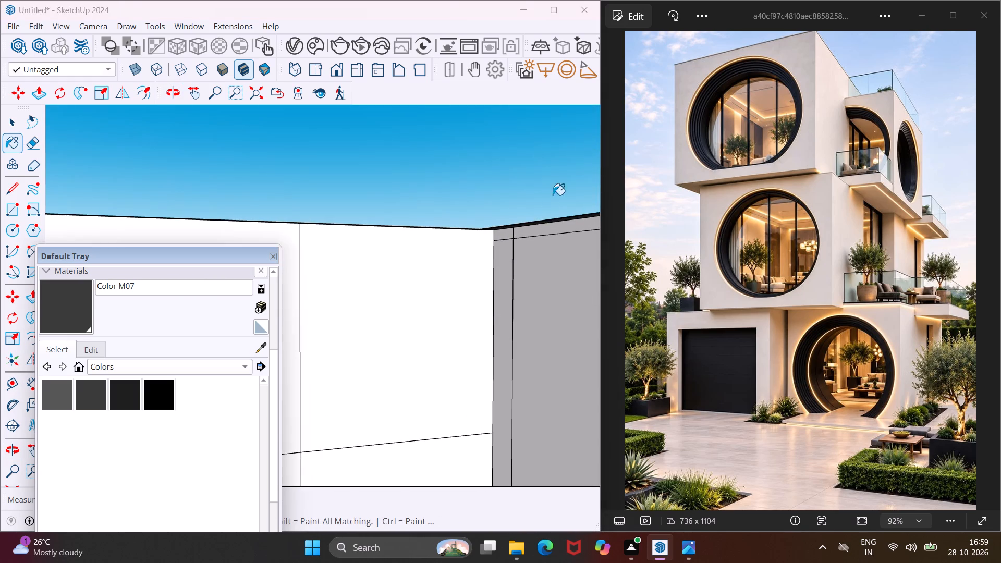
scroll(520, 231, "up", 6)
left_click(504, 236)
left_click(532, 230)
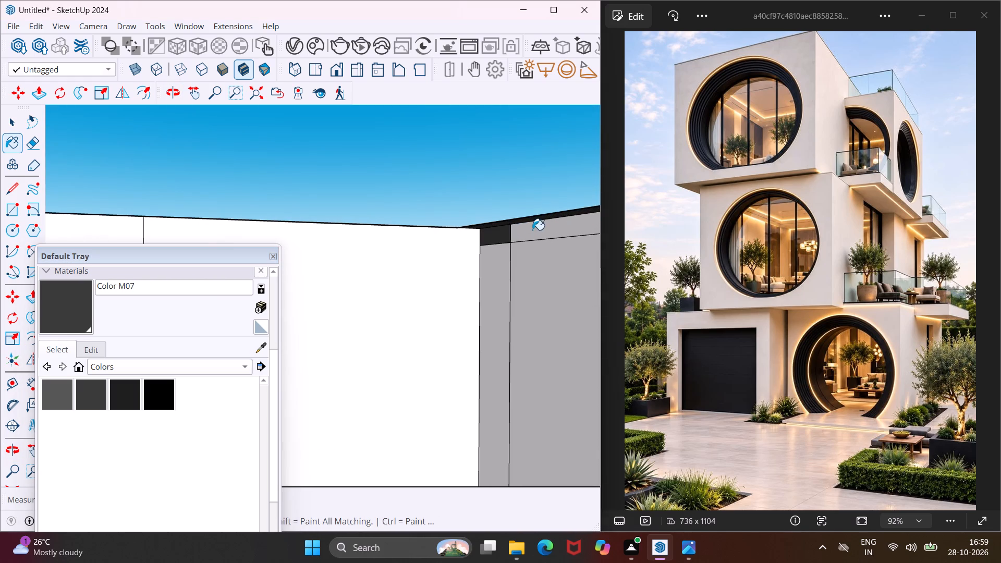
middle_click_drag(541, 234, 536, 307)
scroll(519, 297, "down", 12)
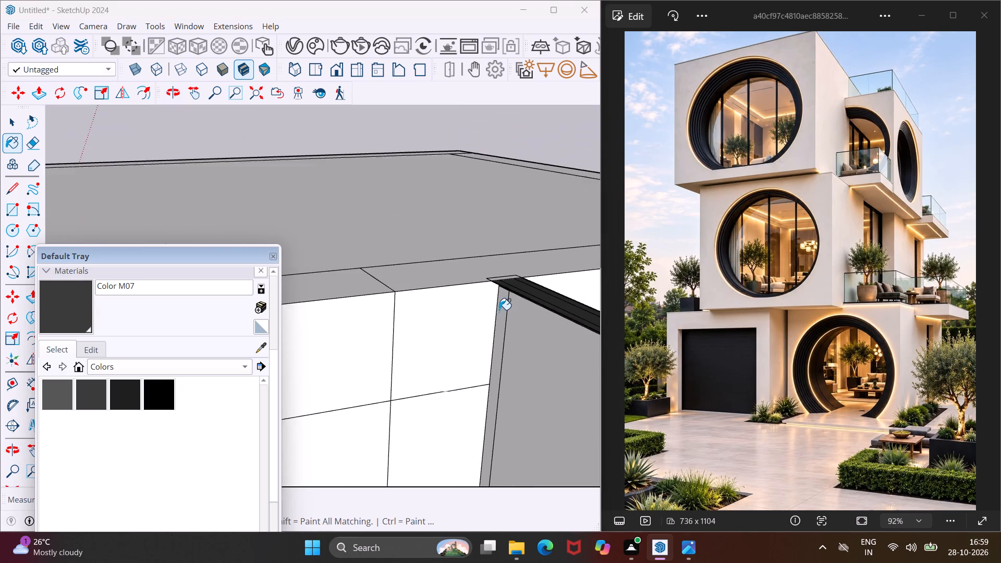
scroll(499, 307, "down", 20)
scroll(499, 307, "down", 10)
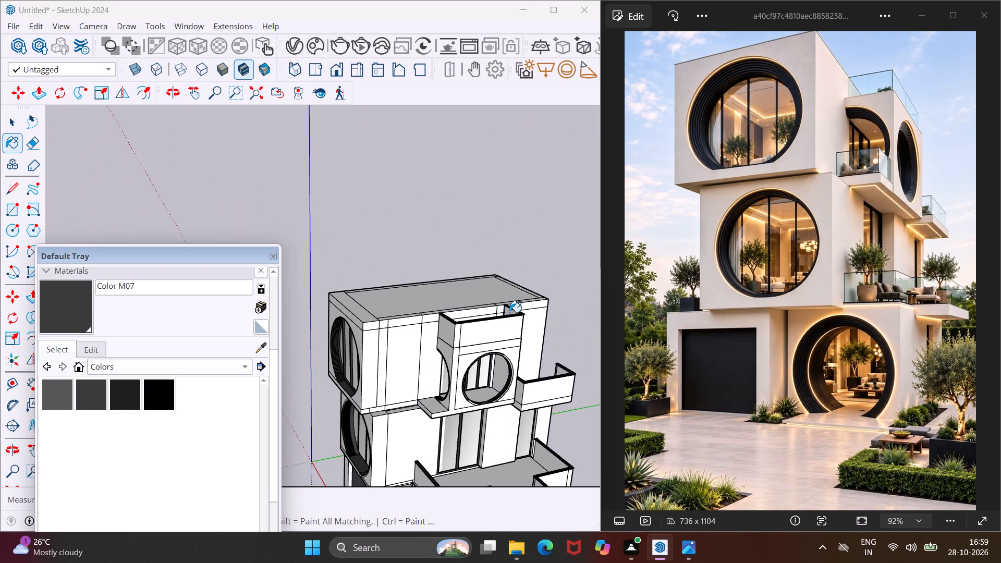
key("Escape")
key("space")
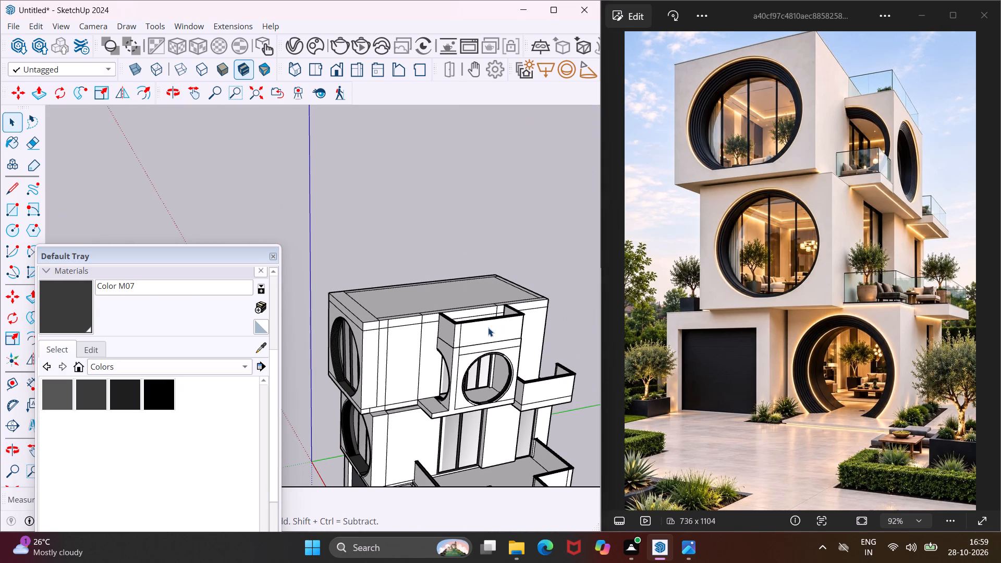
Paint the outer side face of the topmost balcony's parapet with Mirror 02 from the Glass and Mirrors collection.
middle_click_drag(463, 348, 469, 351)
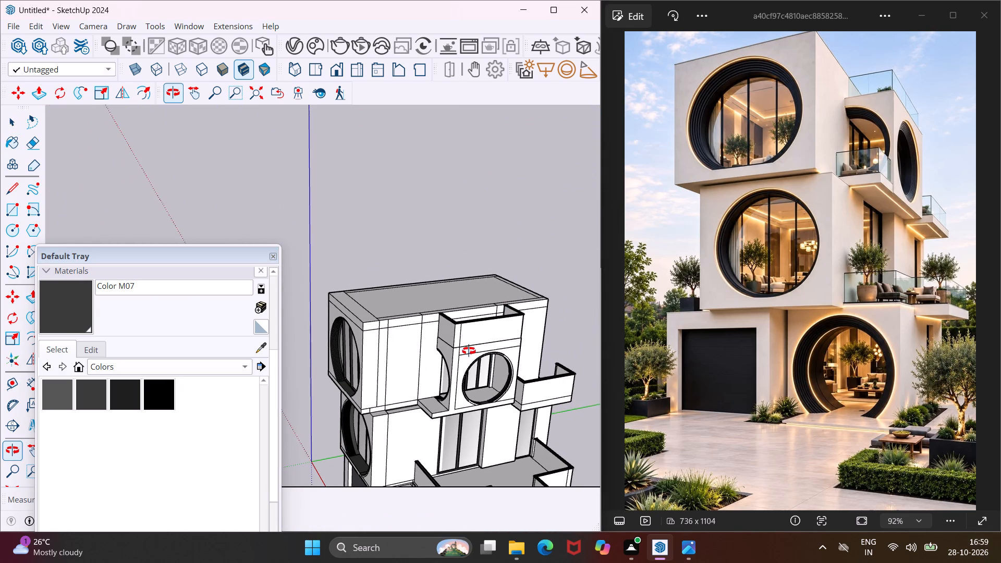
middle_click_drag(469, 351, 484, 361)
scroll(454, 340, "up", 15)
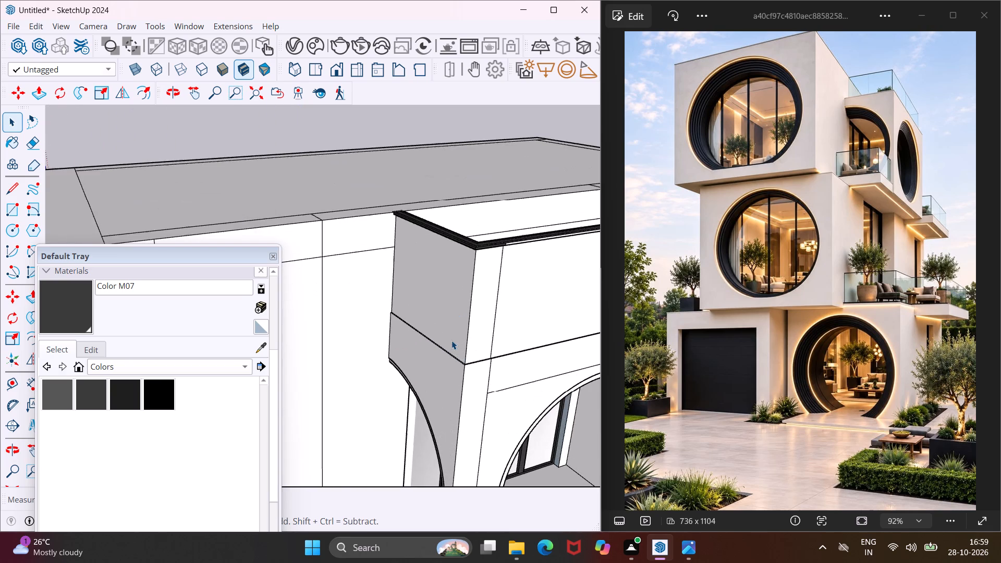
scroll(451, 340, "up", 6)
middle_click_drag(451, 340, 466, 351)
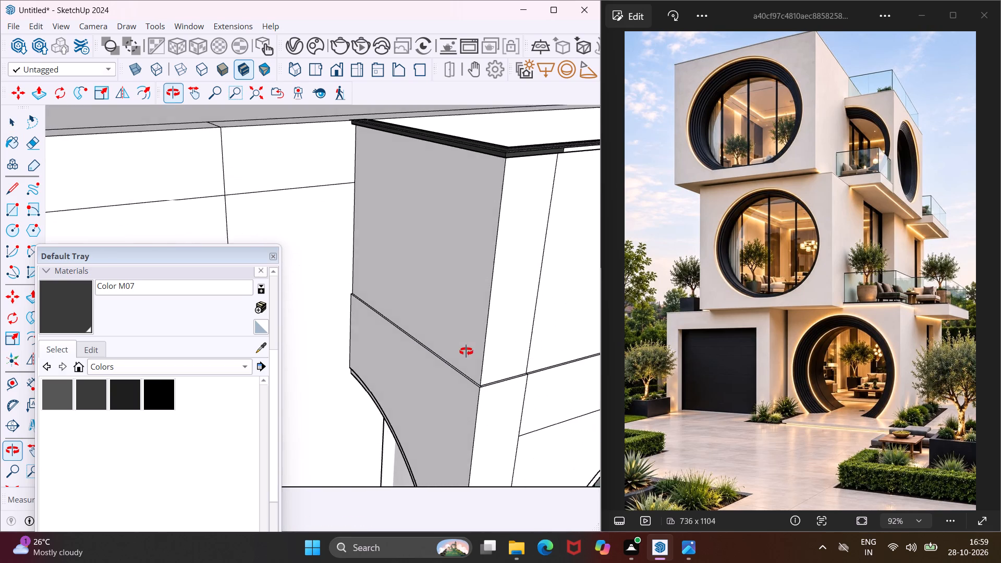
middle_click_drag(466, 351, 486, 366)
scroll(479, 372, "up", 7)
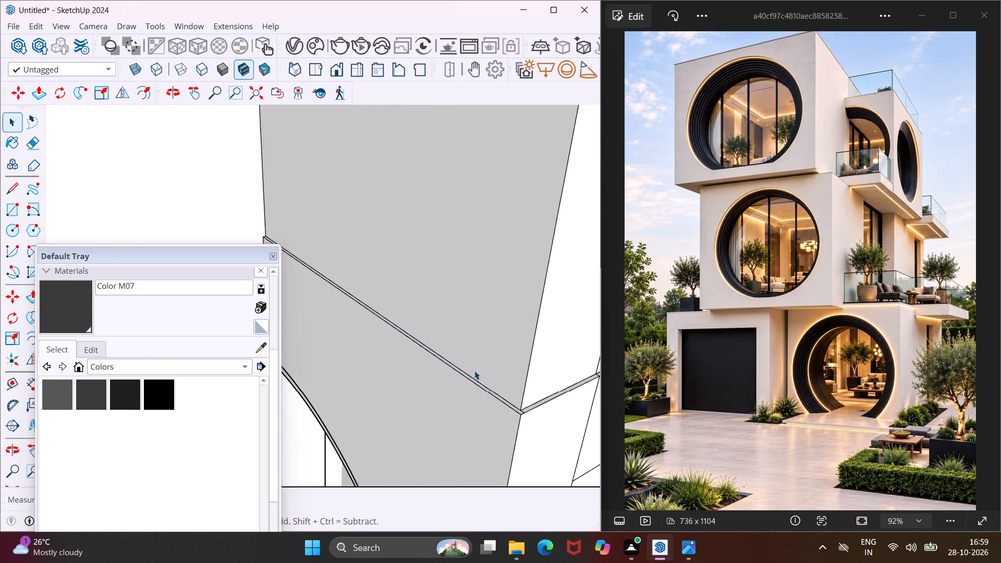
scroll(474, 371, "down", 4)
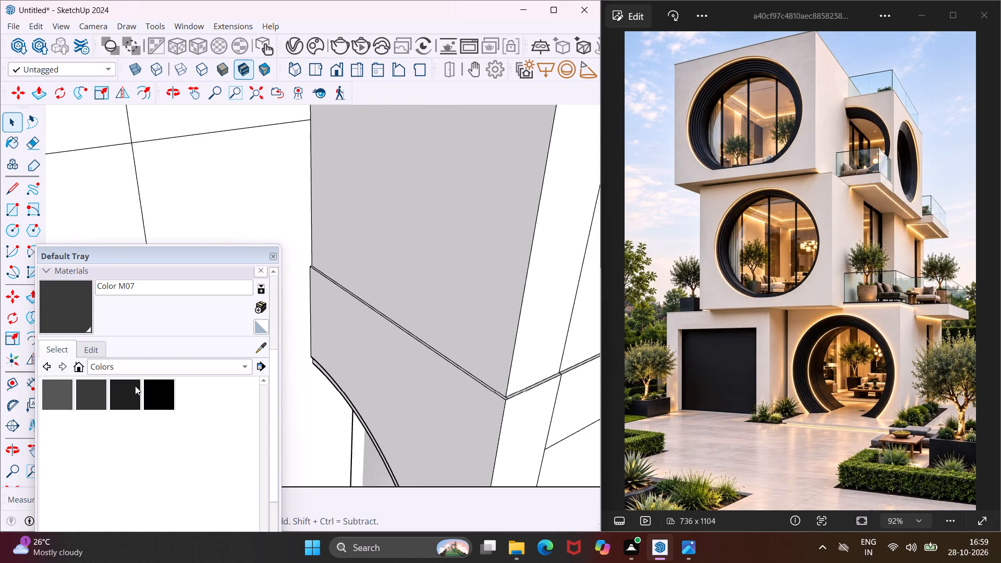
left_click(136, 364)
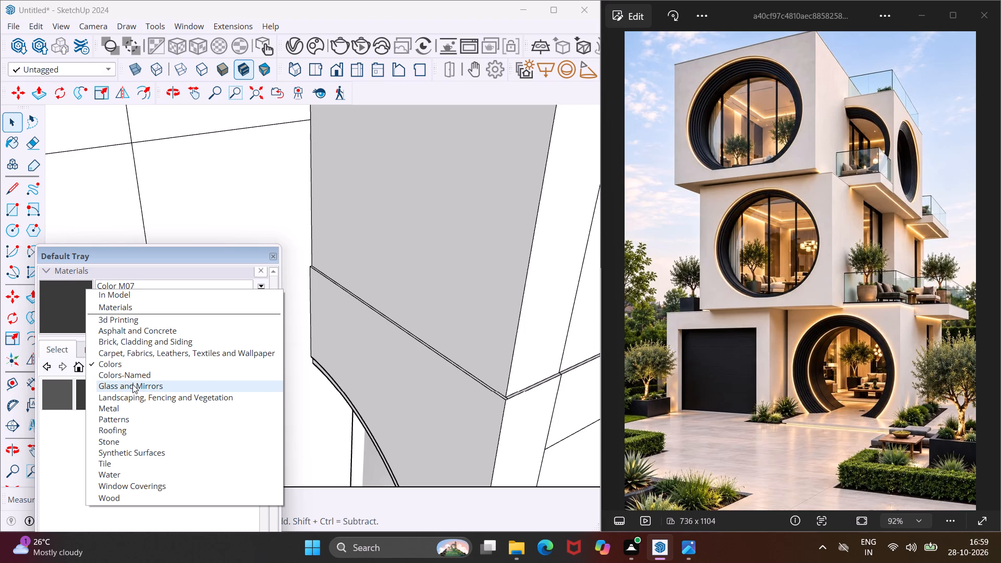
left_click(132, 384)
left_click(105, 393)
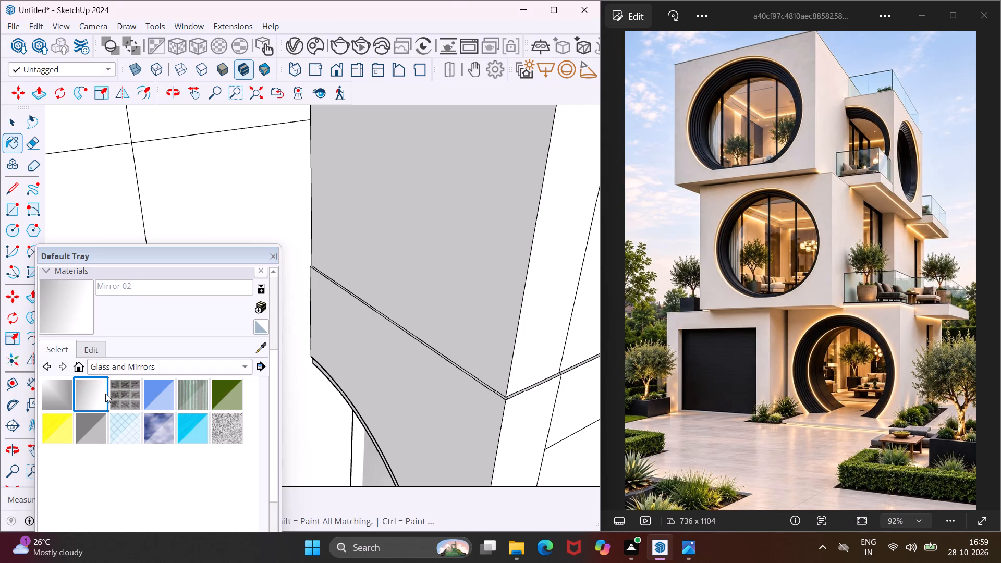
left_click(443, 262)
Paint the narrow and wide front faces of the topmost balcony's parapet with Mirror 02.
left_click(538, 278)
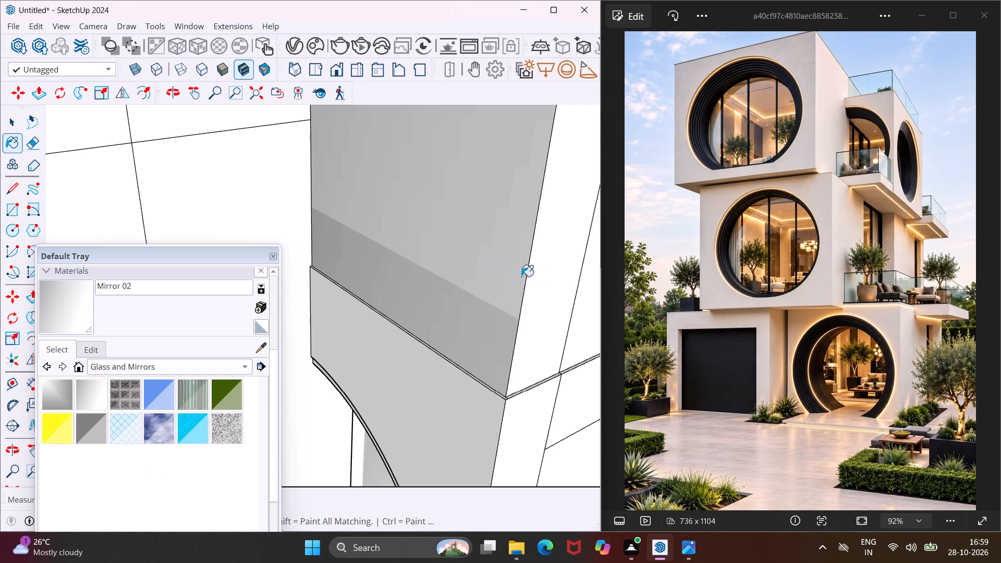
scroll(452, 268, "down", 7)
left_click(536, 267)
Paint the remaining white stretch of the topmost balcony's parapet cap front edge with Color M07 from the Colors collection.
middle_click_drag(536, 242, 503, 251)
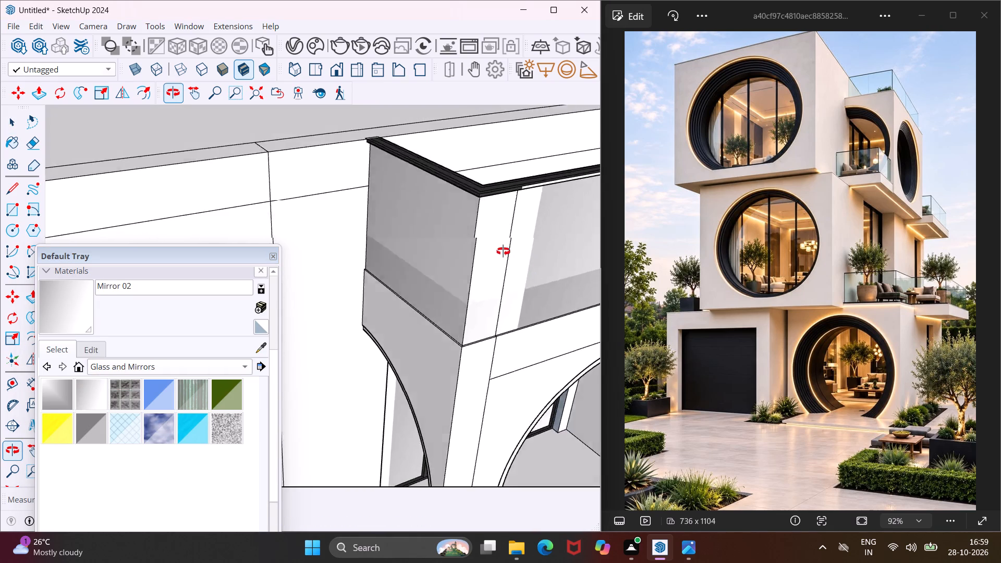
middle_click_drag(503, 251, 372, 302)
middle_click_drag(371, 357, 382, 310)
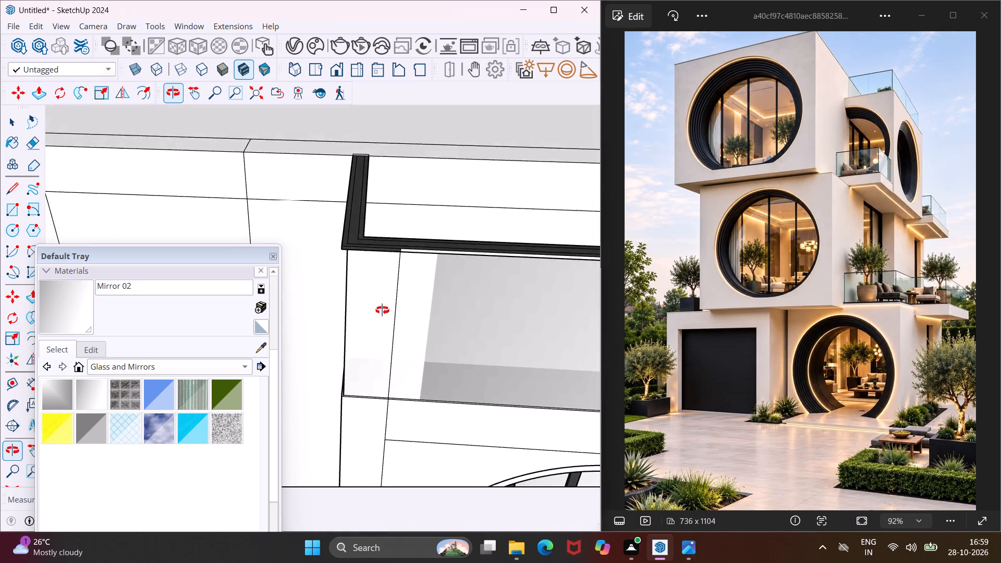
middle_click_drag(382, 310, 385, 300)
scroll(396, 278, "up", 4)
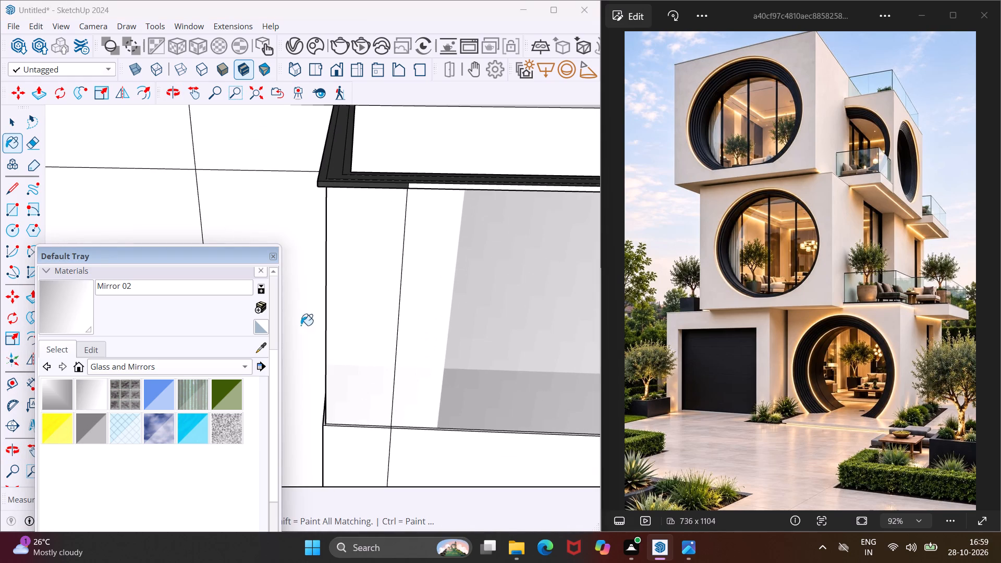
left_click(193, 369)
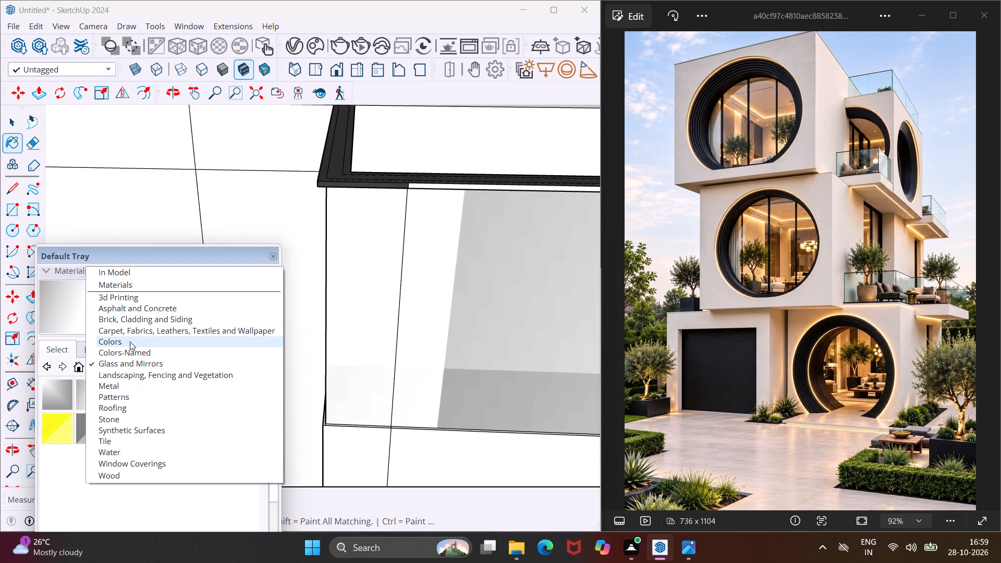
left_click(130, 341)
scroll(140, 457, "down", 14)
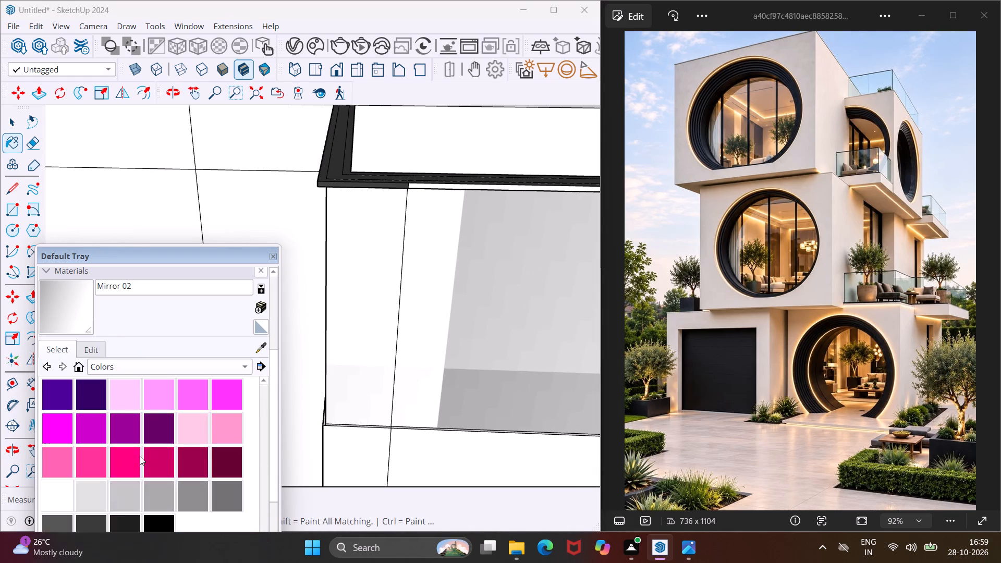
scroll(140, 456, "down", 5)
left_click(100, 399)
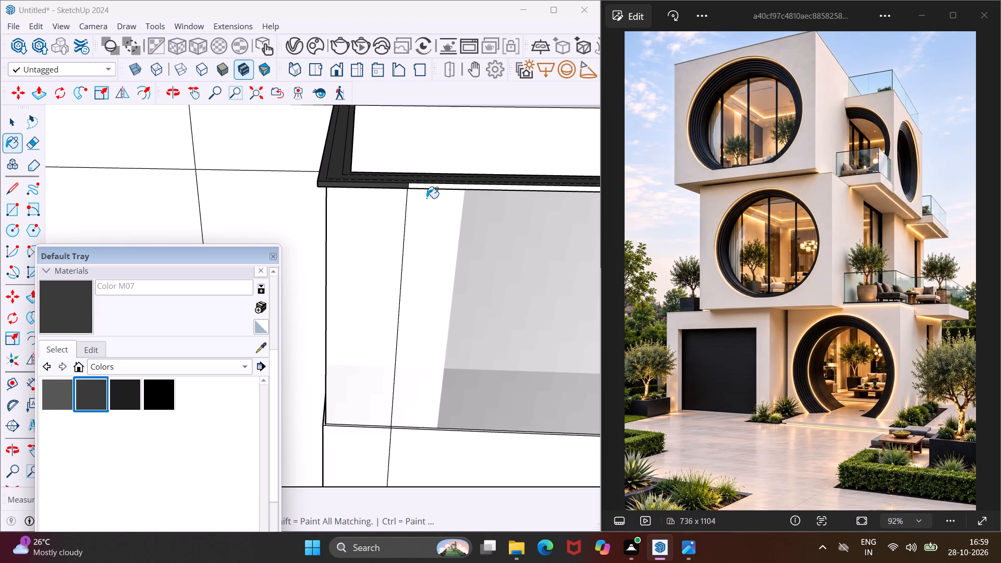
scroll(428, 190, "up", 3)
left_click(426, 188)
scroll(409, 183, "up", 3)
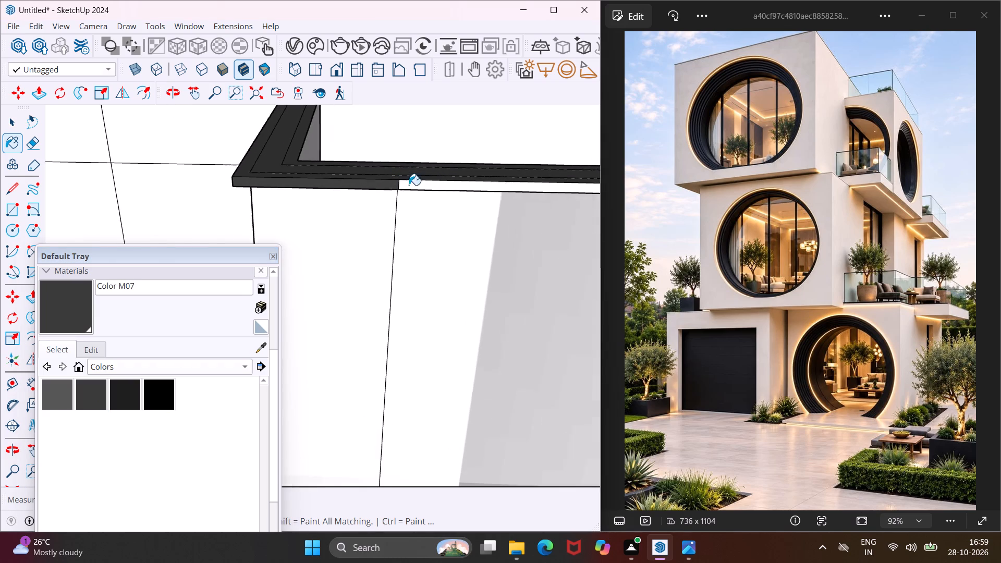
scroll(409, 185, "up", 4)
left_click(409, 183)
Paint the narrow corner strip and adjoining front face of the topmost balcony's parapet with Mirror 02 from Glass and Mirrors.
scroll(368, 189, "down", 11)
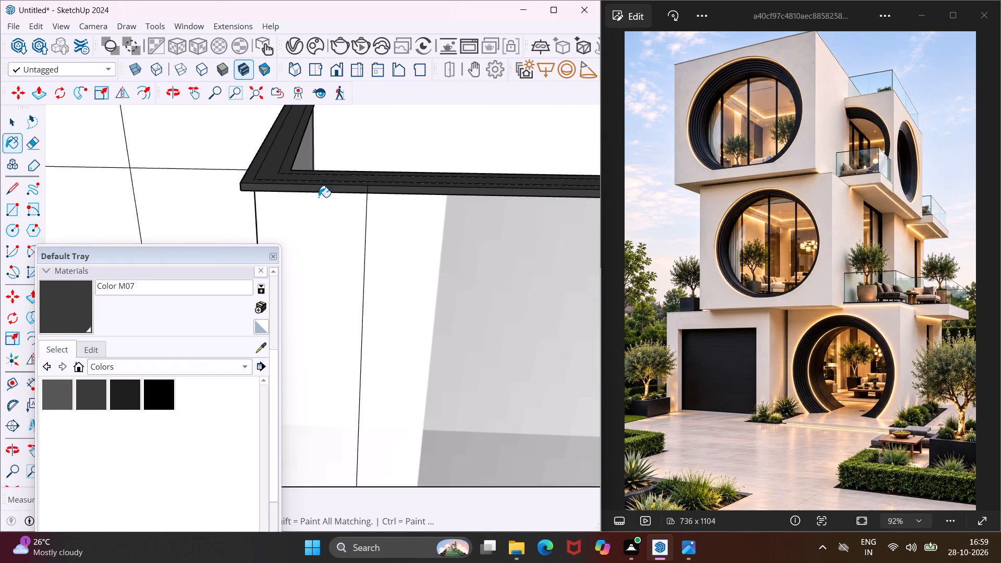
scroll(319, 197, "down", 14)
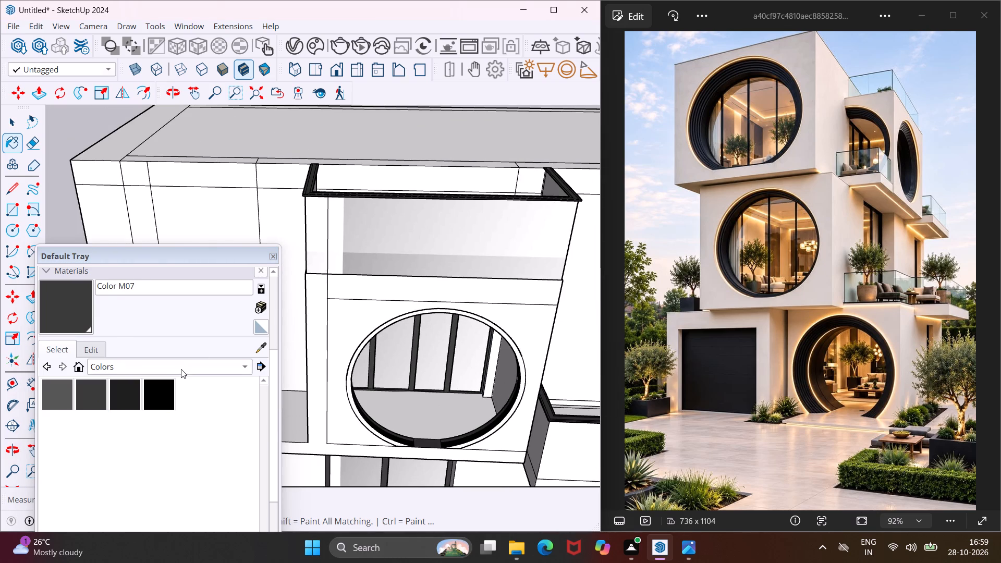
left_click(179, 369)
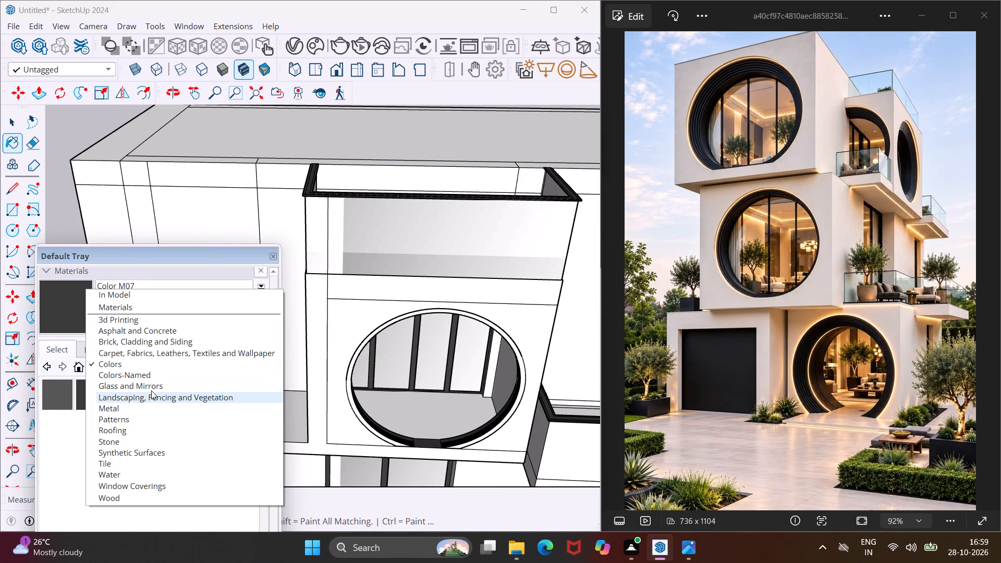
left_click(151, 385)
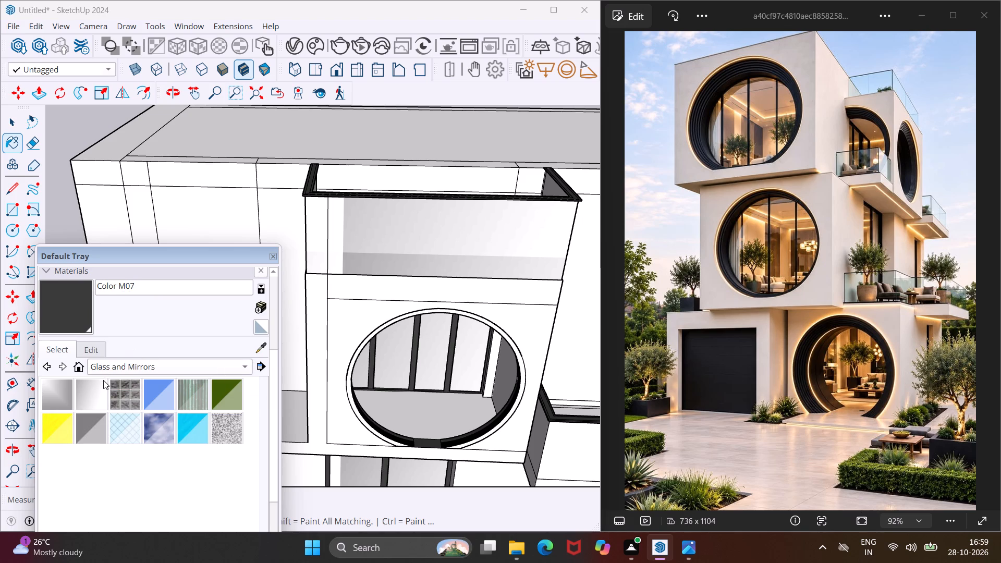
left_click(100, 385)
scroll(331, 229, "up", 3)
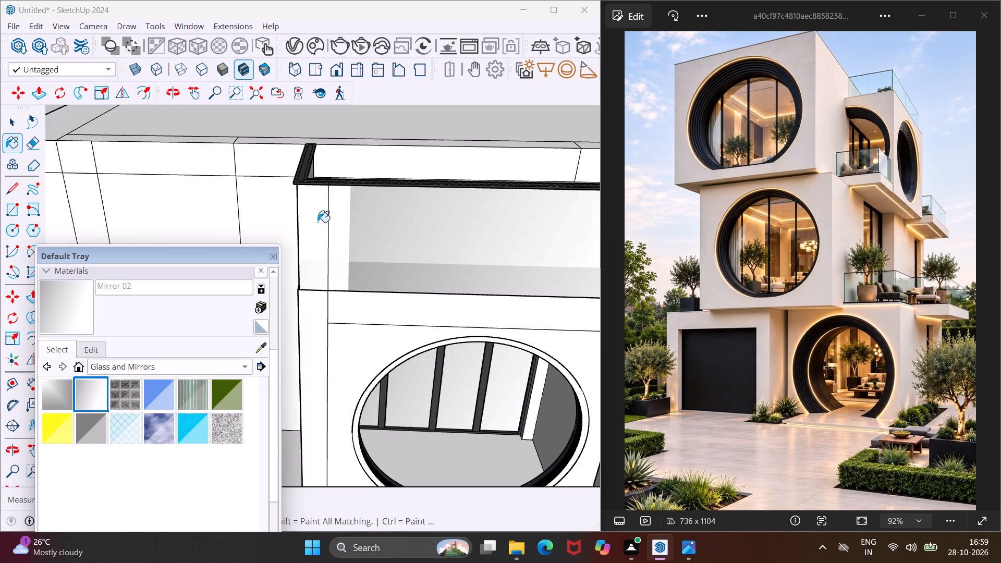
left_click(314, 219)
left_click(348, 218)
Paint the narrow strip and wide outer face on the topmost balcony's opposite parapet side with Mirror 02.
middle_click_drag(467, 228, 253, 188)
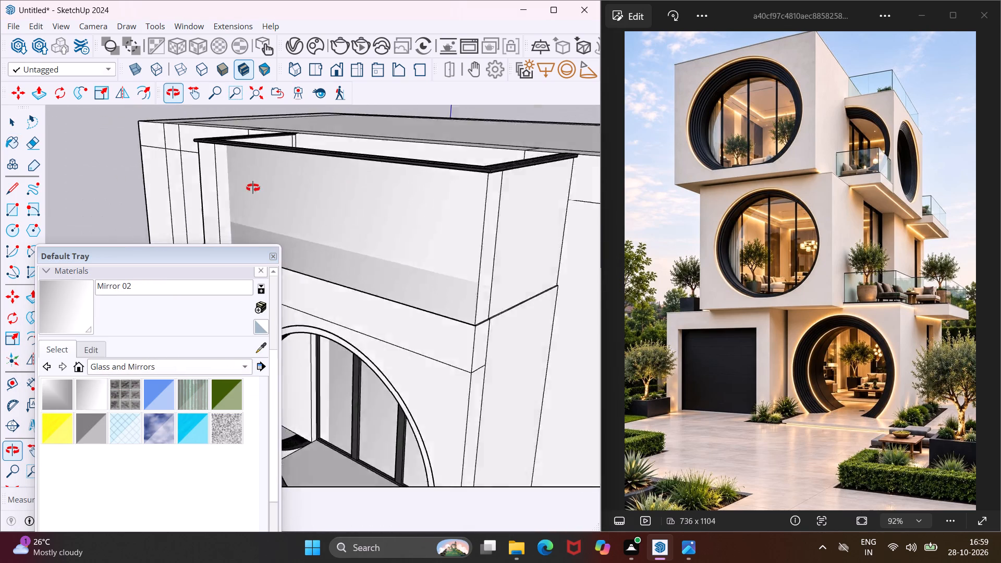
middle_click_drag(253, 188, 187, 181)
scroll(263, 188, "up", 4)
left_click_drag(271, 186, 276, 184)
left_click(318, 193)
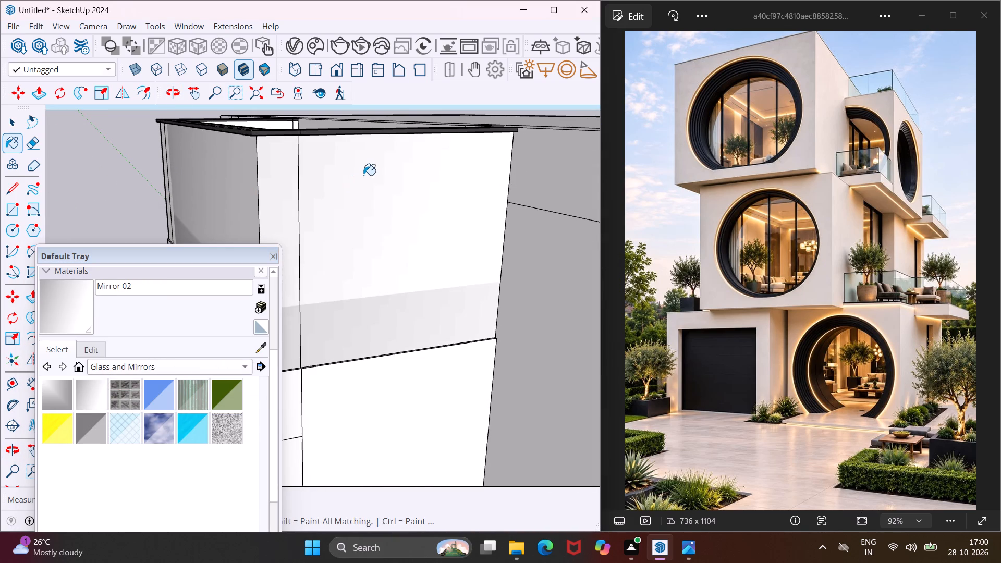
Paint the inner face and narrow wall-side strip of the topmost balcony's parapet return with Mirror 02.
middle_click_drag(359, 176, 706, 327)
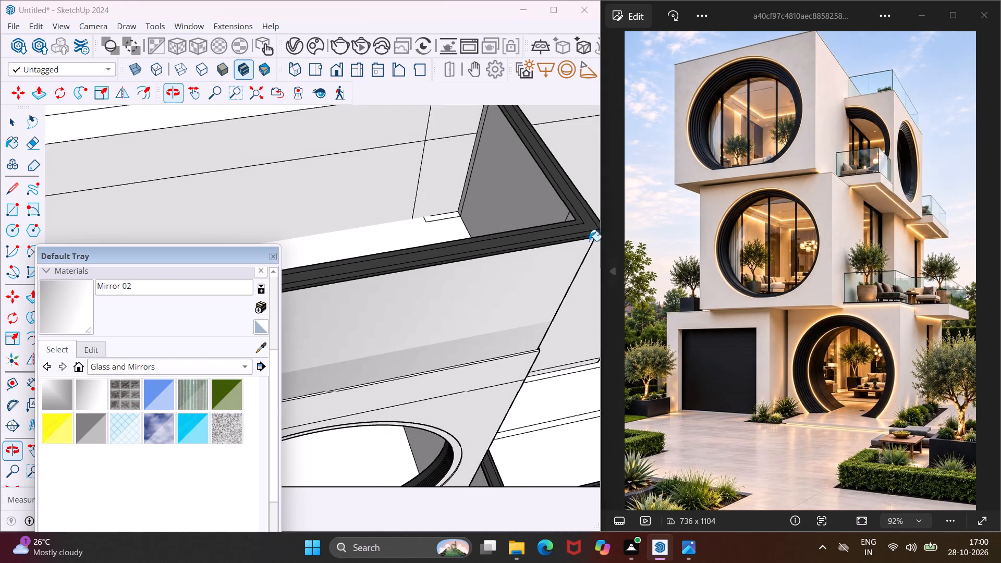
left_click(530, 183)
scroll(482, 132, "up", 6)
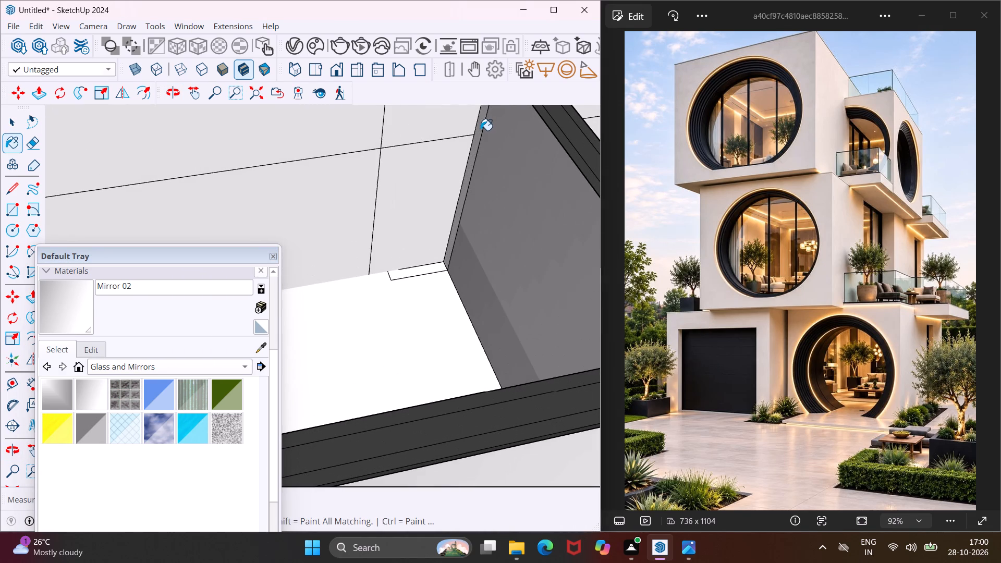
left_click(480, 129)
scroll(454, 165, "down", 9)
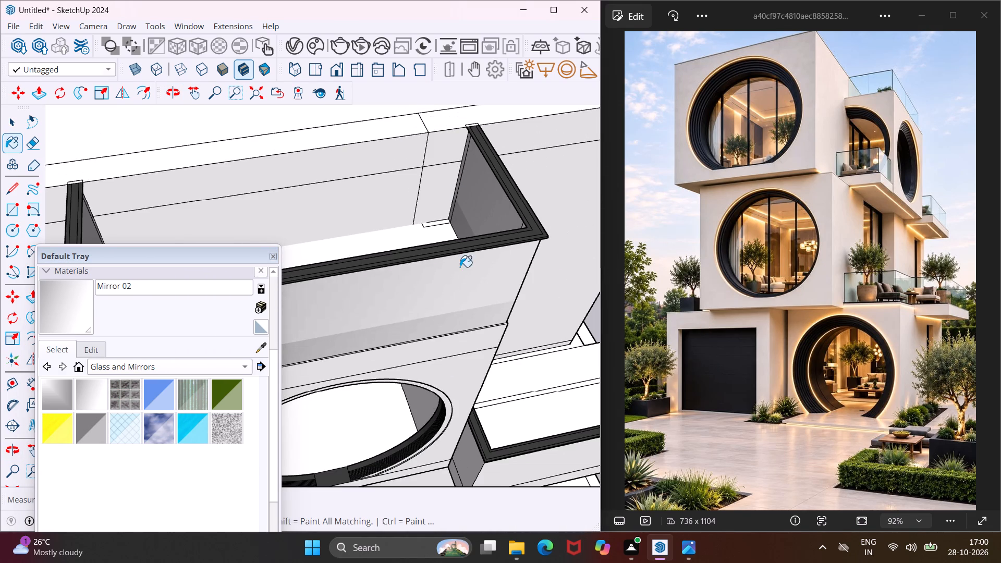
Paint the inner corner strip and long inner front face of the topmost balcony's parapet with Mirror 02.
middle_click_drag(436, 248, 821, 208)
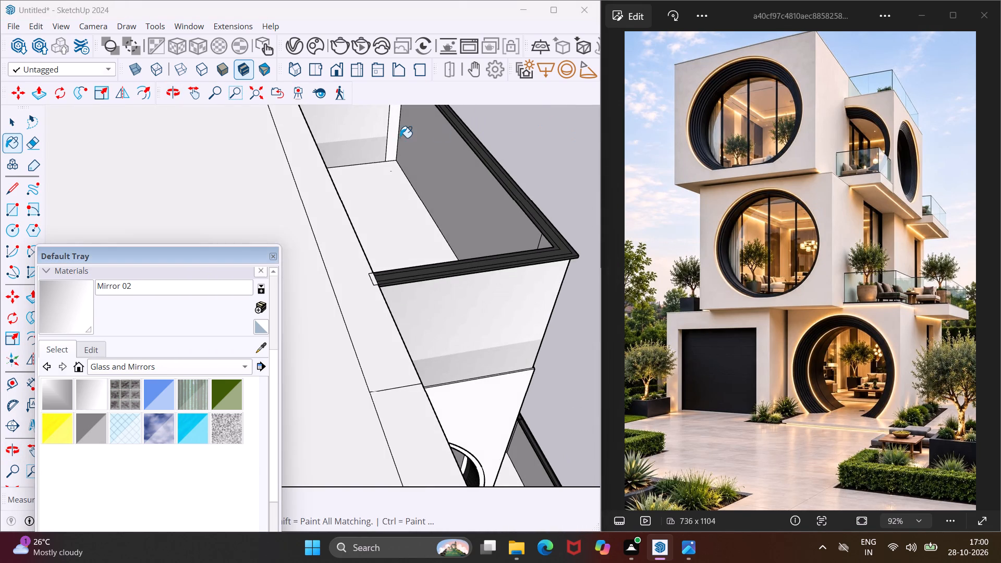
scroll(392, 134, "up", 4)
left_click(396, 138)
left_click(443, 157)
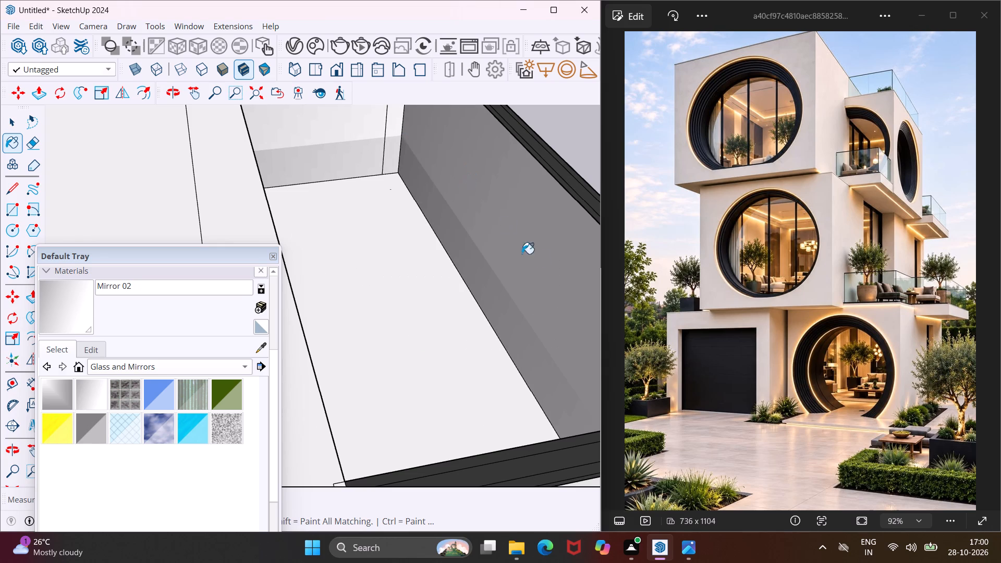
scroll(533, 263, "down", 5)
Paint the remaining inner faces at the far corner of the topmost balcony's parapet with Mirror 02.
middle_click_drag(466, 275, 653, 293)
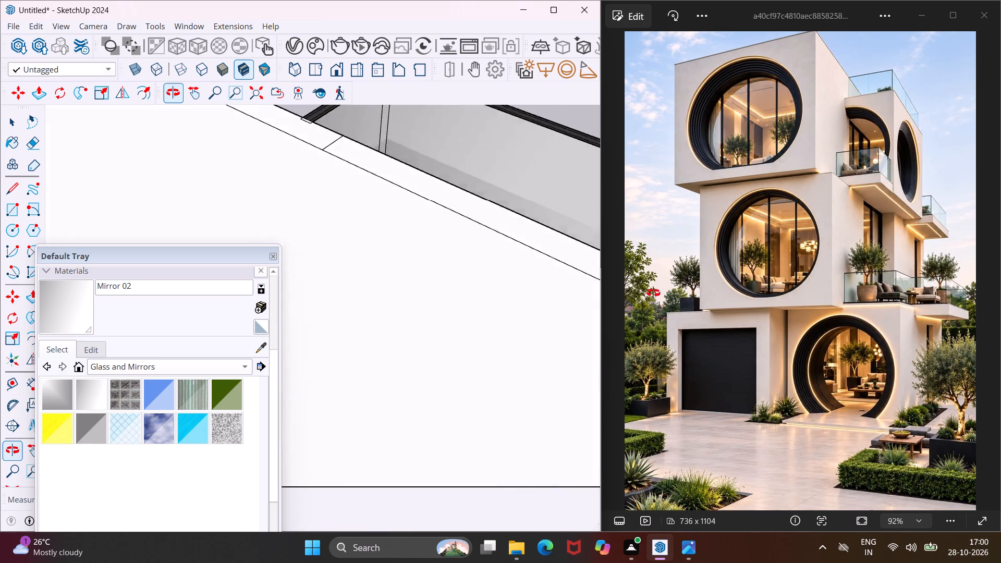
middle_click_drag(653, 293, 658, 291)
scroll(302, 183, "down", 9)
middle_click_drag(363, 157, 551, 167)
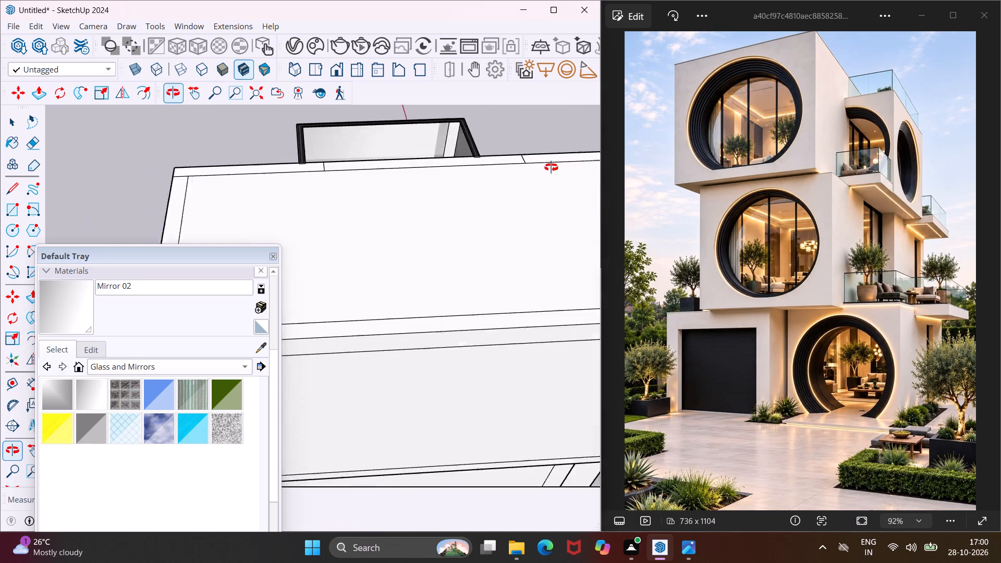
middle_click_drag(551, 167, 608, 162)
scroll(420, 123, "up", 9)
left_click_drag(419, 127, 428, 133)
left_click(406, 123)
Paint the outer side and front parapet faces of the small side balcony near the circular window, including narrow strips, with Mirror 02.
middle_click_drag(296, 178, 567, 192)
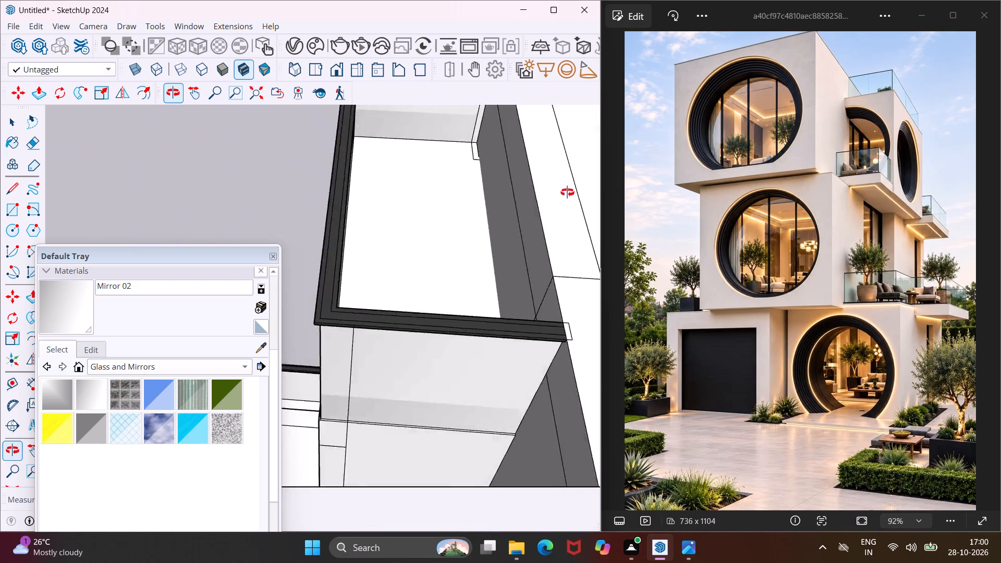
middle_click_drag(567, 192, 700, 146)
scroll(456, 206, "down", 15)
scroll(484, 323, "up", 9)
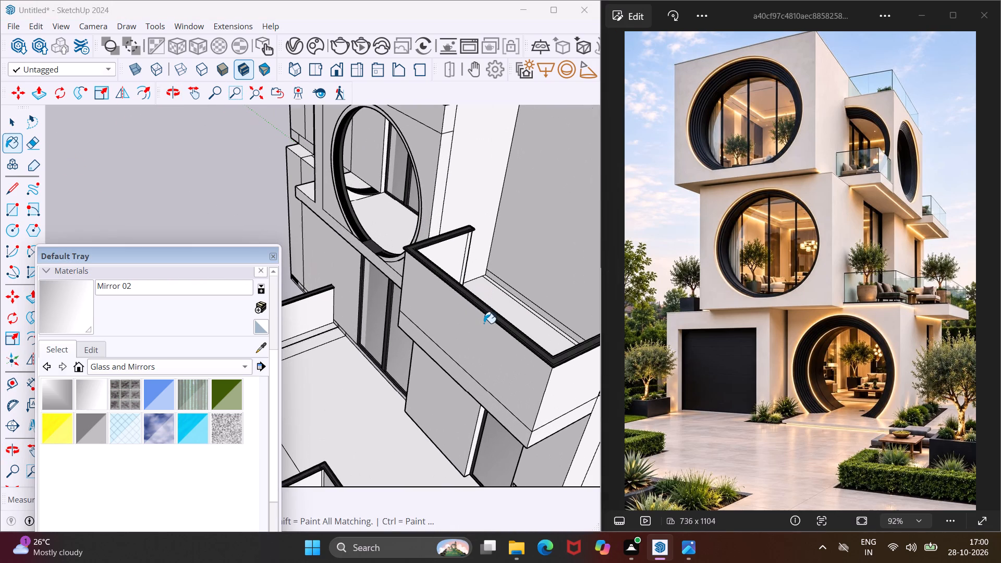
left_click(484, 328)
left_click(557, 386)
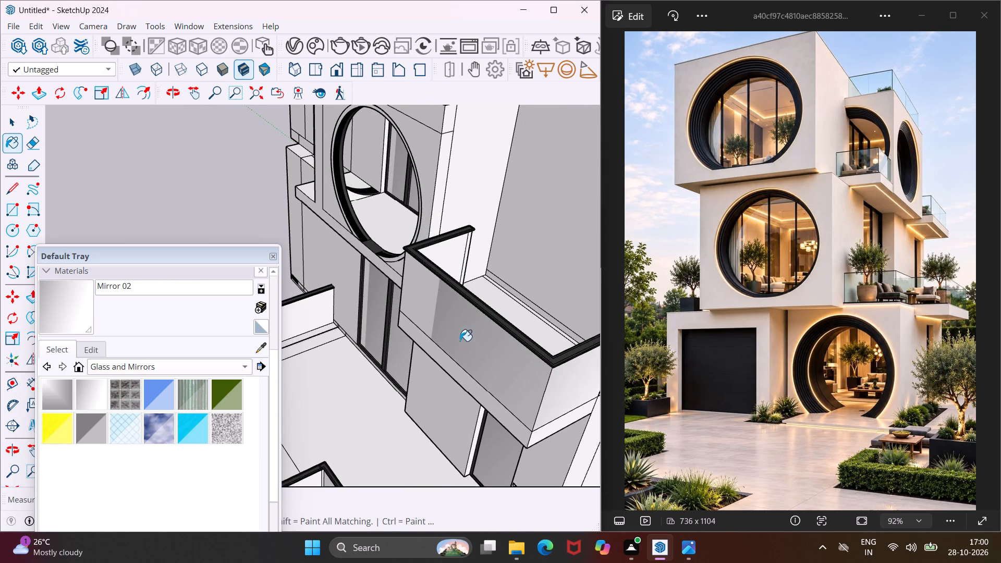
middle_click_drag(460, 341, 912, 270)
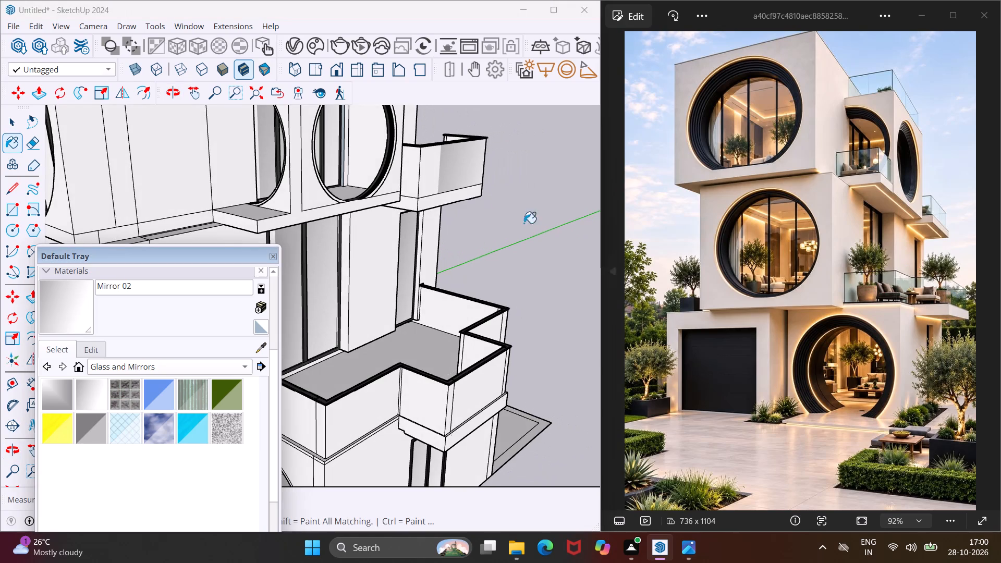
scroll(418, 167, "up", 4)
left_click(418, 167)
left_click(443, 162)
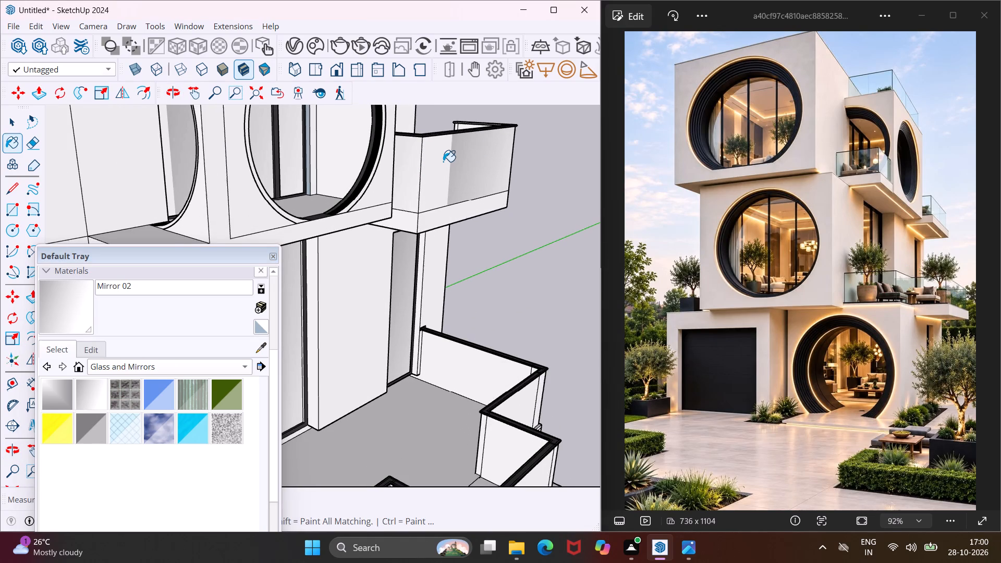
Paint the first-floor terrace parapet's end face, long front face and the two visible faces of its projecting bay with Mirror 02.
scroll(443, 162, "down", 9)
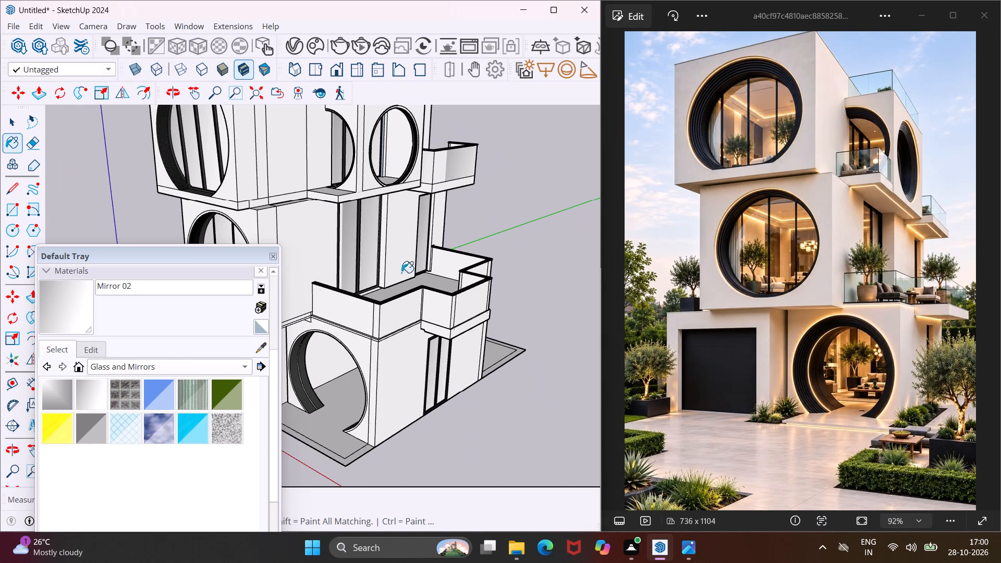
scroll(355, 312, "up", 3)
left_click(358, 316)
left_click(402, 323)
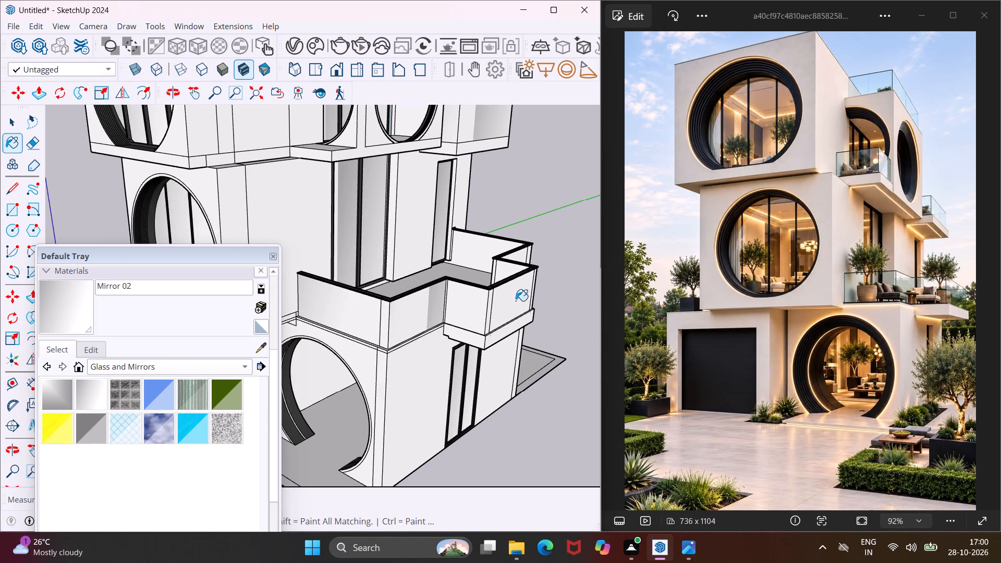
left_click(483, 306)
left_click(506, 308)
Paint the narrow strips at both ends of the terrace's projecting bay parapet with Mirror 02.
middle_click_drag(529, 290, 475, 290)
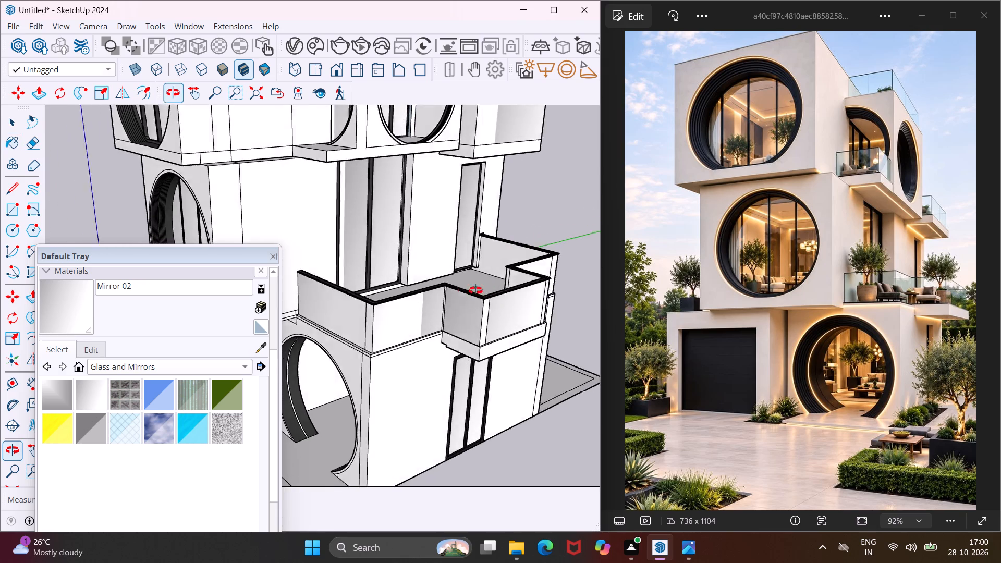
middle_click_drag(475, 290, 316, 266)
scroll(374, 342, "up", 3)
left_click(413, 338)
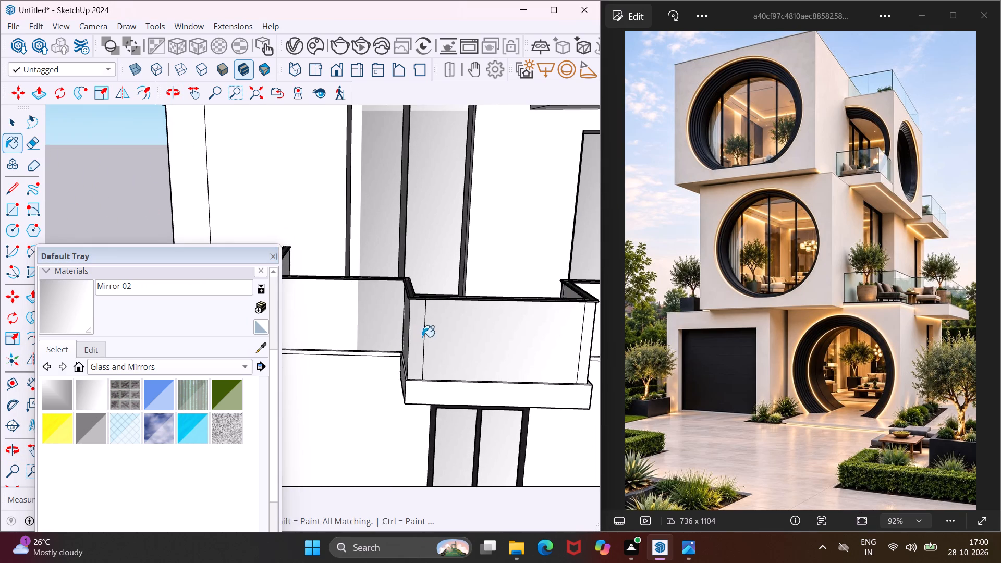
scroll(406, 331, "down", 4)
scroll(523, 338, "up", 6)
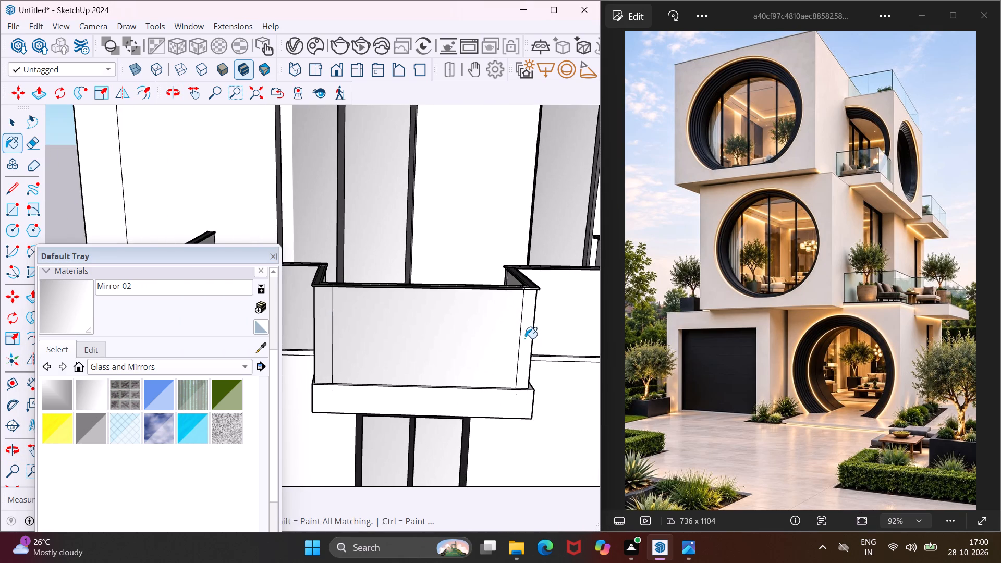
left_click(525, 338)
Paint the bay's far return face, the adjoining long terrace parapet face and its narrow end strip with Mirror 02.
middle_click_drag(526, 338, 451, 332)
scroll(441, 327, "up", 3)
left_click(432, 321)
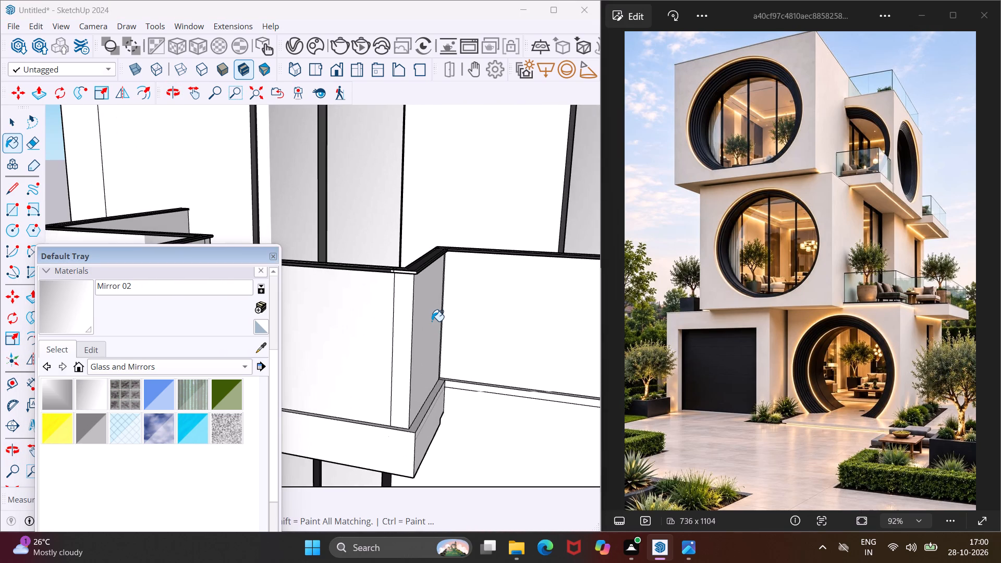
left_click(500, 300)
scroll(341, 339, "down", 5)
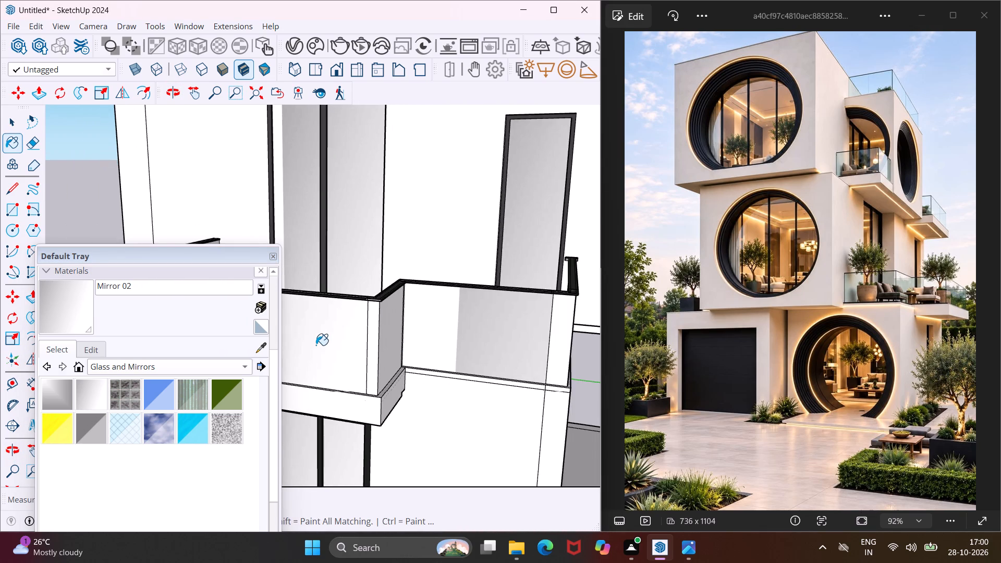
scroll(316, 345, "down", 3)
scroll(509, 348, "up", 2)
left_click(500, 342)
Paint the wide outer face and narrow corner strip on the terrace parapet's far end side with Mirror 02.
middle_click_drag(517, 337, 447, 333)
scroll(517, 337, "up", 1)
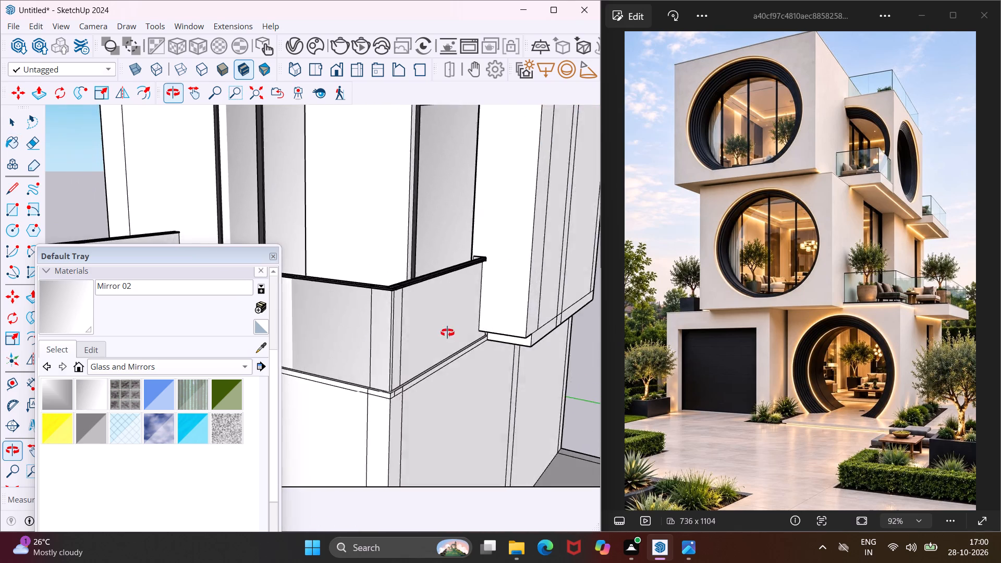
middle_click_drag(447, 333, 437, 332)
scroll(398, 323, "up", 3)
left_click(394, 317)
left_click(334, 314)
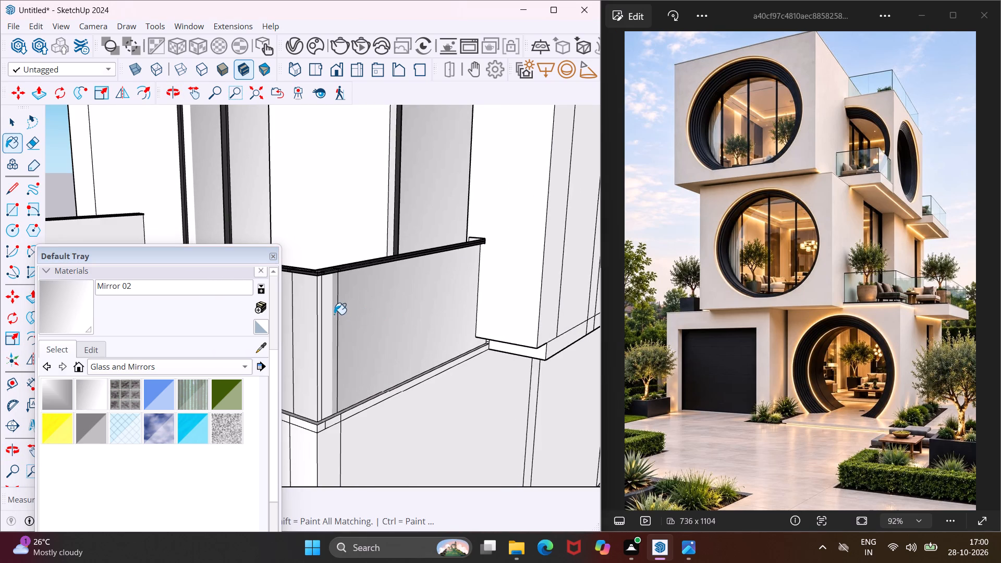
Paint the remaining narrow strip at the terrace parapet's corner with Mirror 02.
left_click(319, 325)
Paint the unpainted end pieces of the terrace bay's cap front edge with Color M07.
middle_click_drag(338, 322, 493, 340)
scroll(499, 323, "down", 10)
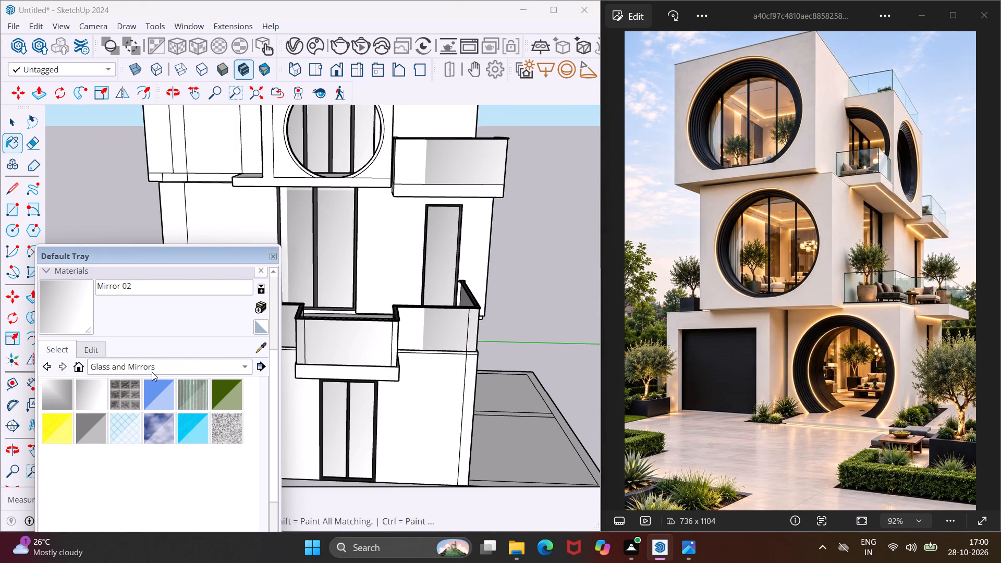
left_click(151, 372)
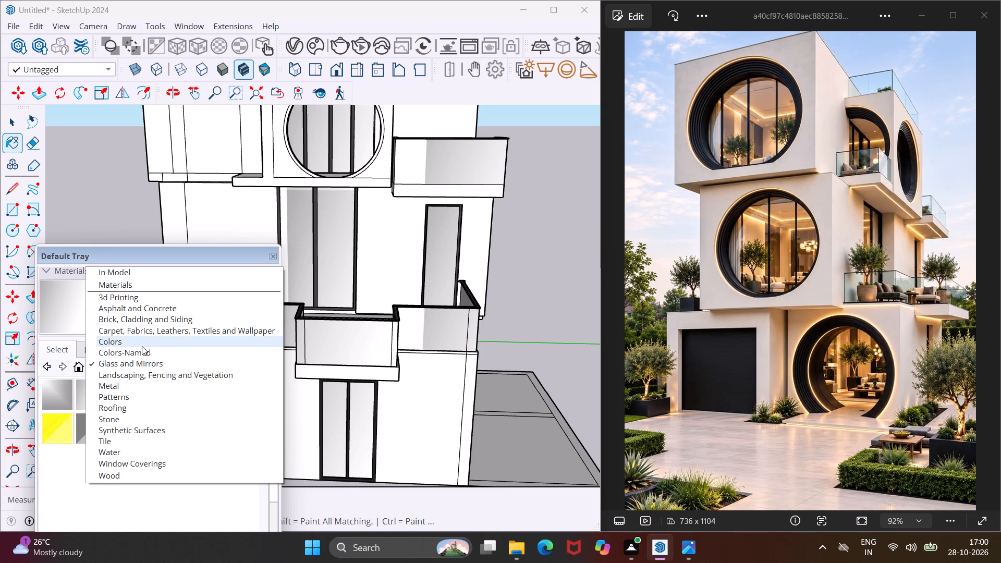
left_click(141, 344)
scroll(131, 450, "down", 6)
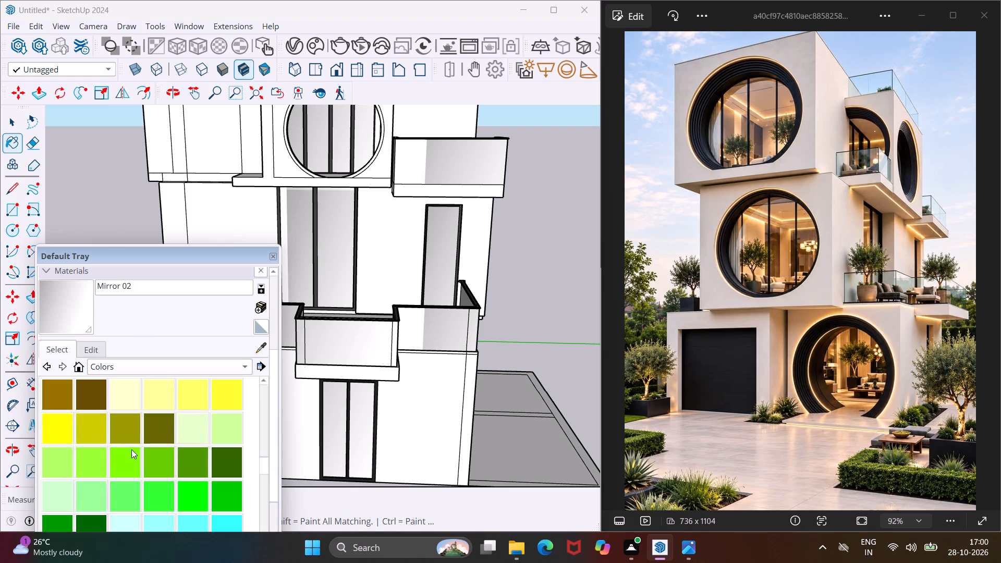
scroll(131, 449, "down", 10)
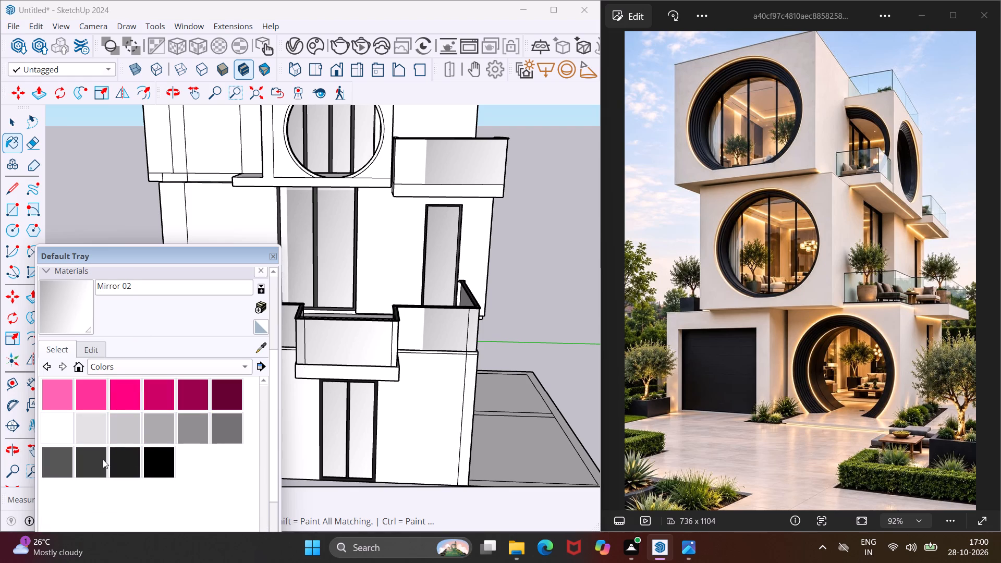
left_click(102, 459)
scroll(397, 332, "up", 8)
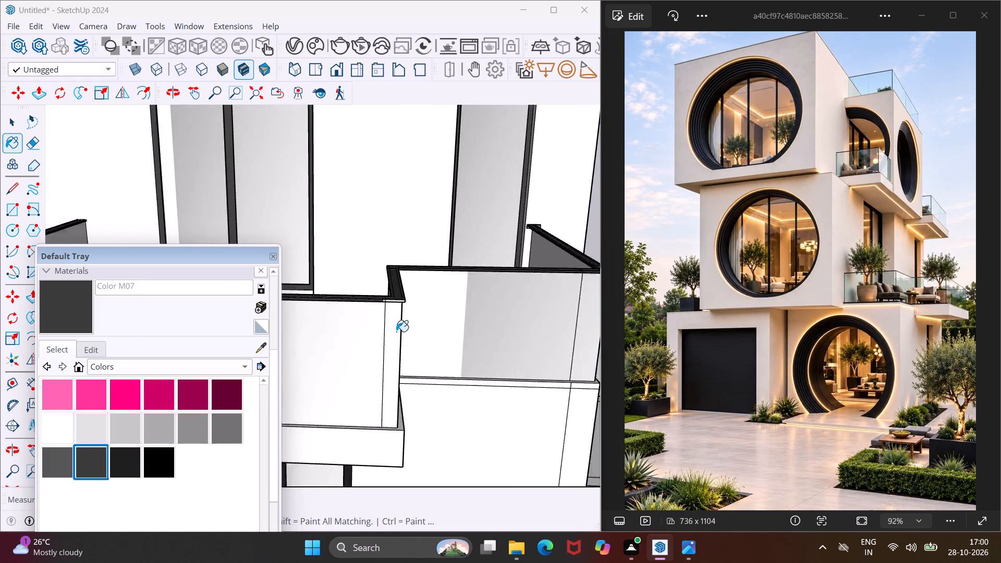
scroll(396, 332, "up", 16)
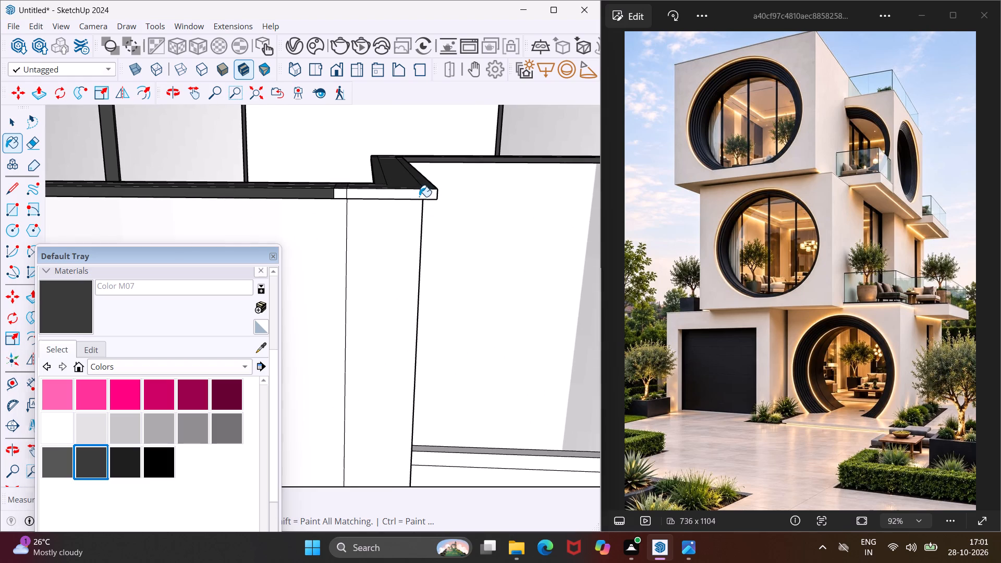
left_click(419, 197)
middle_click_drag(420, 197, 472, 122)
scroll(384, 146, "up", 1)
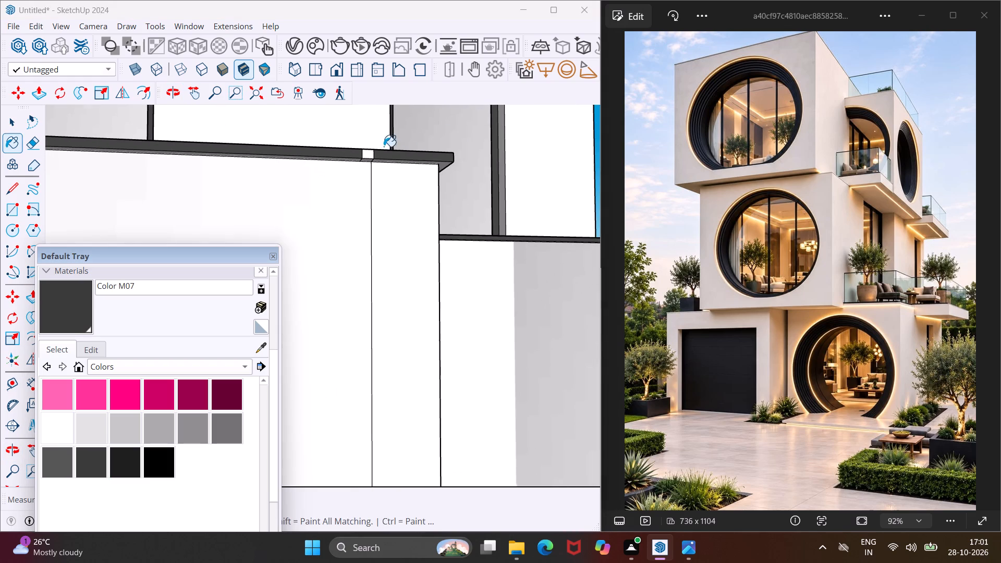
scroll(384, 146, "up", 3)
scroll(353, 182, "down", 3)
left_click(294, 239)
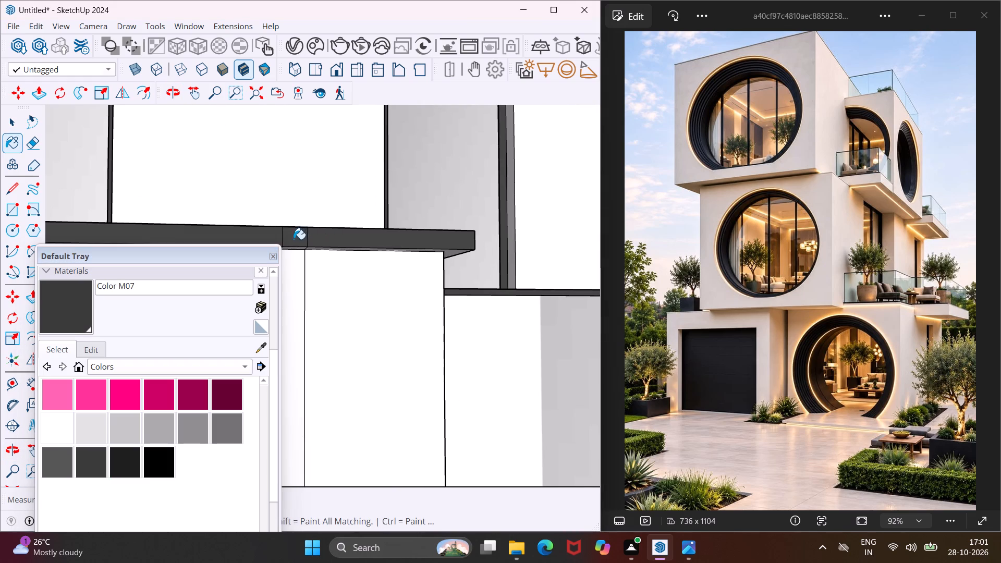
Paint the three short underside pieces near the end of the bay's cap with Color M07.
middle_click_drag(299, 239, 402, 175)
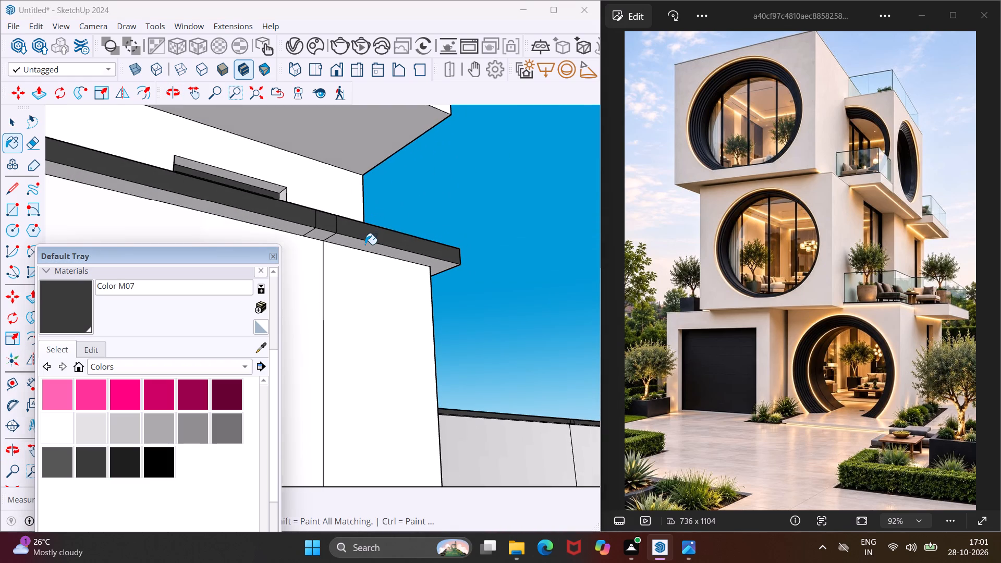
left_click(365, 244)
left_click(325, 237)
left_click(299, 234)
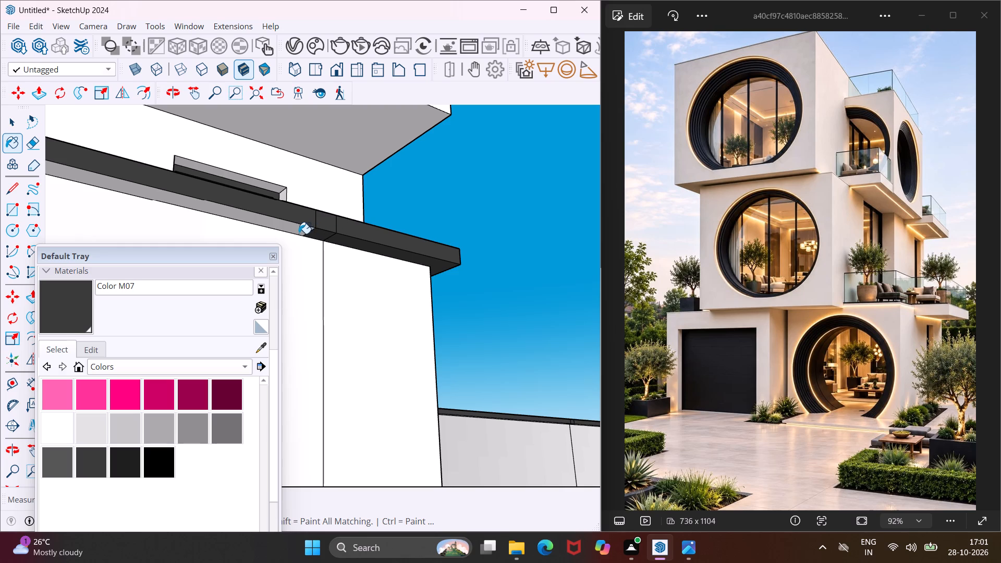
Paint the small unpainted cap pieces where the bay meets the long terrace parapet with Color M07.
middle_click_drag(311, 228, 94, 222)
scroll(493, 411, "up", 9)
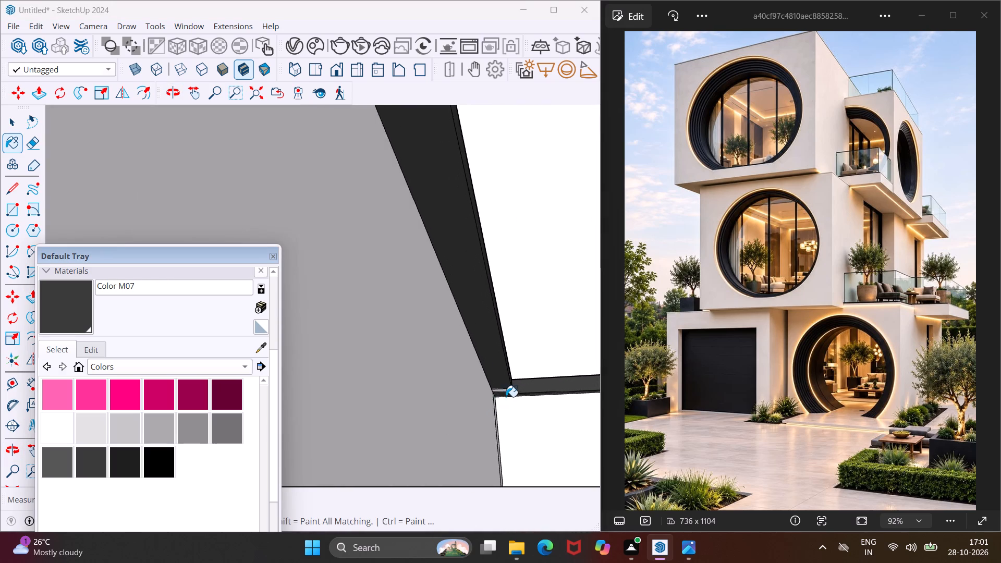
scroll(506, 397, "up", 5)
left_click(503, 385)
left_click(505, 388)
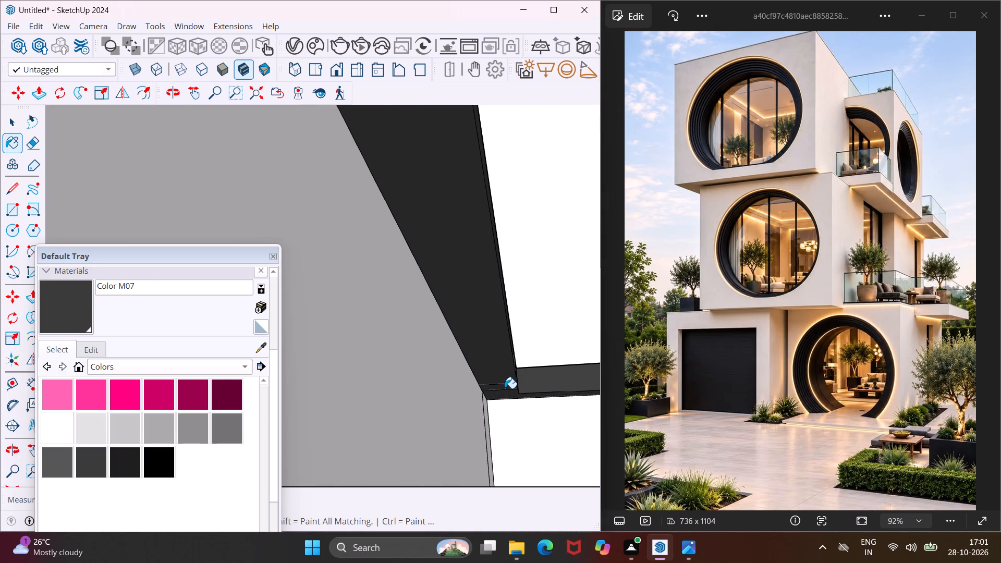
Paint the short cap edge piece beside the bay's outer corner with Color M07.
middle_click_drag(505, 388, 509, 442)
scroll(509, 442, "up", 1)
scroll(507, 394, "down", 14)
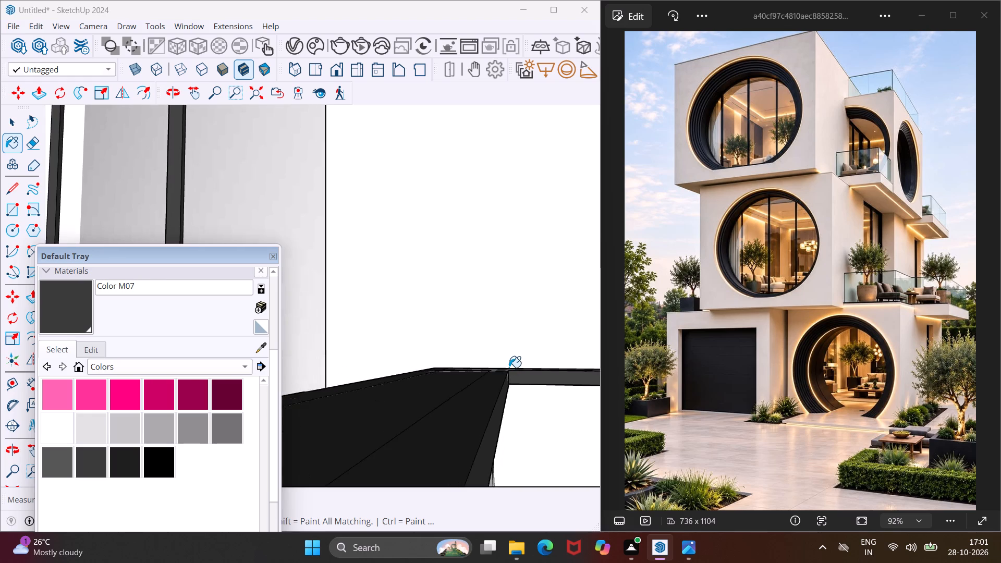
scroll(509, 368, "down", 17)
middle_click_drag(290, 366, 403, 367)
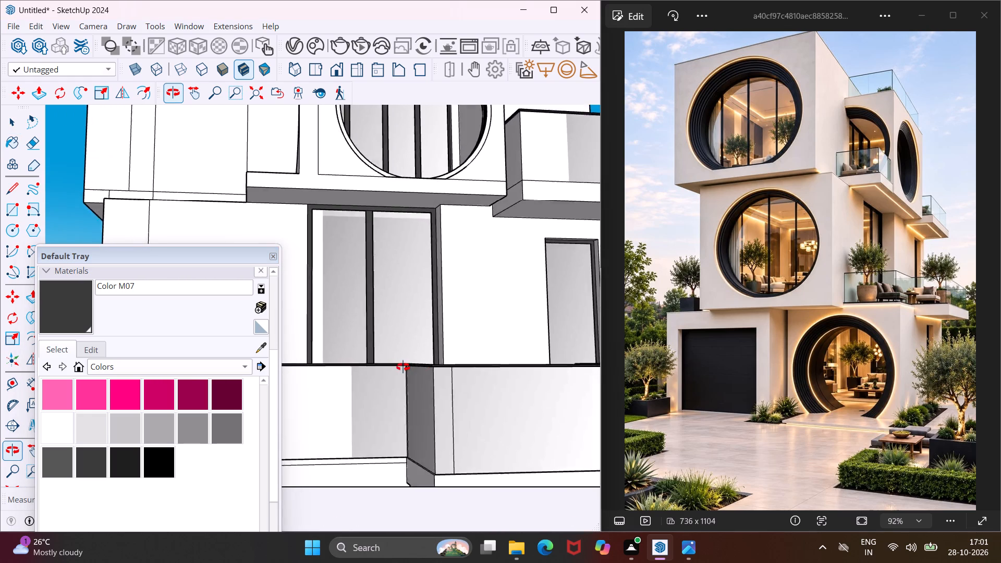
middle_click_drag(403, 367, 439, 372)
scroll(484, 381, "up", 14)
middle_click_drag(508, 375, 508, 372)
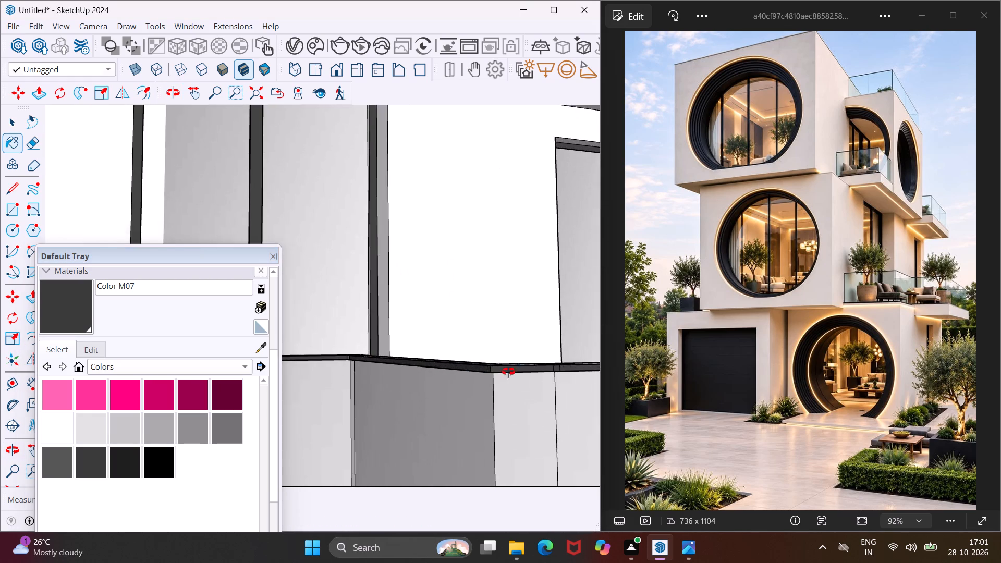
middle_click_drag(508, 372, 543, 291)
scroll(562, 324, "up", 8)
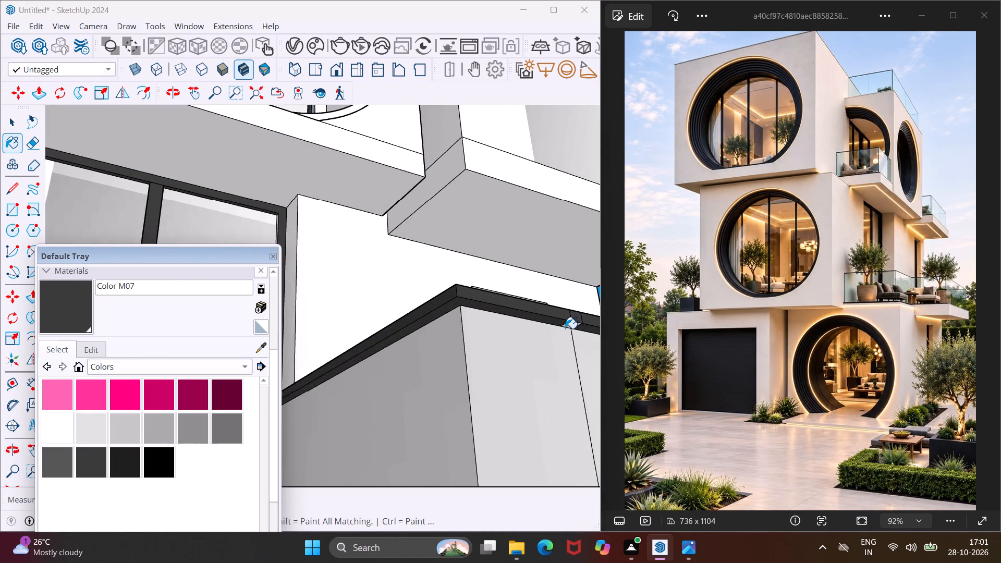
scroll(565, 328, "up", 3)
left_click(578, 323)
Paint the inner face of the terrace's front parapet, above the round entrance, with Mirror 02.
scroll(575, 312, "down", 10)
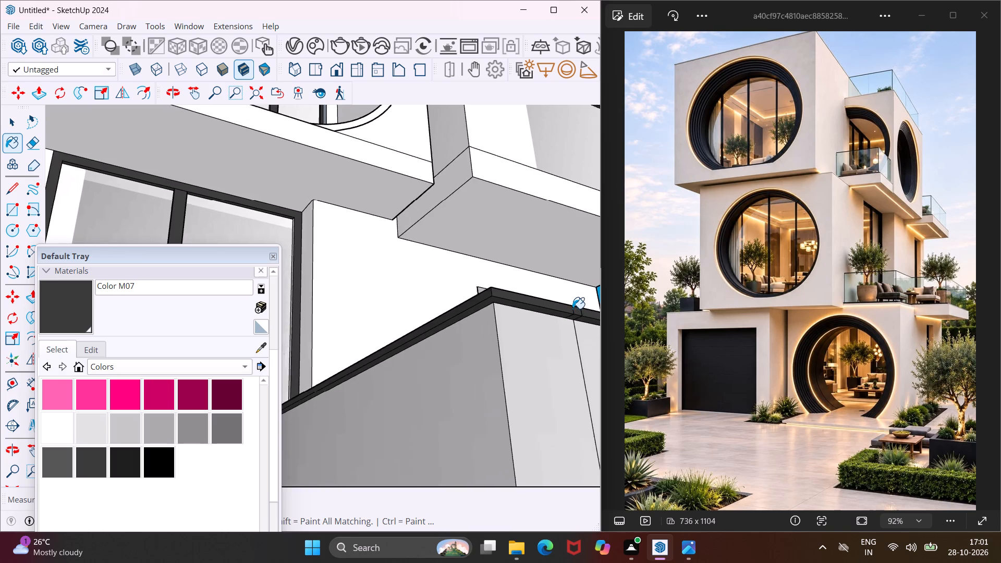
scroll(572, 309, "down", 19)
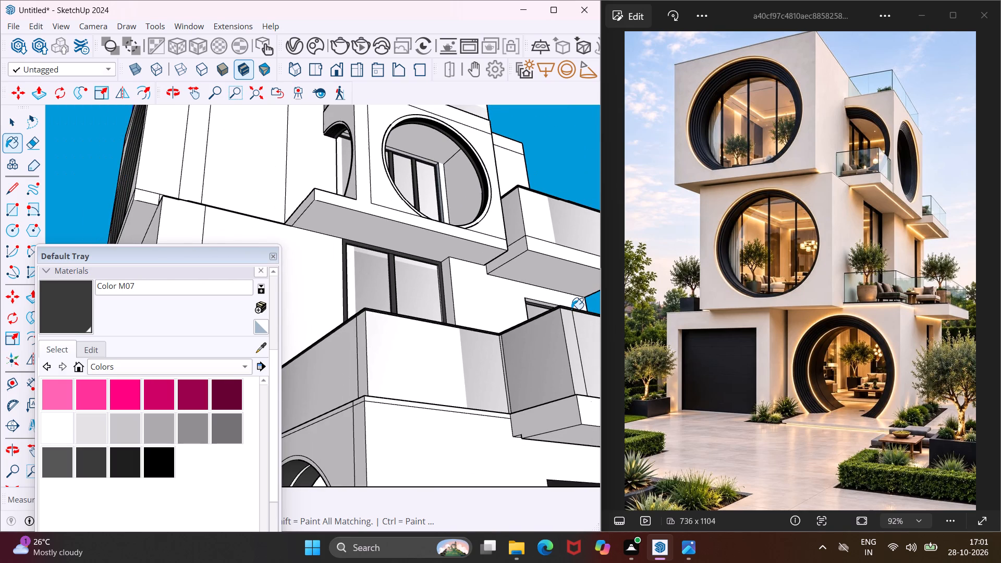
left_click(178, 366)
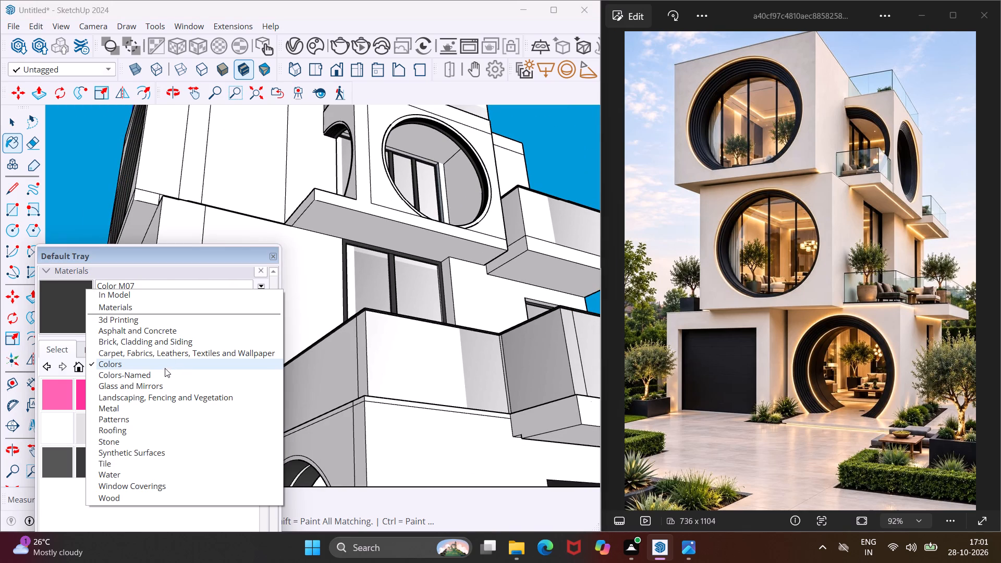
left_click(164, 384)
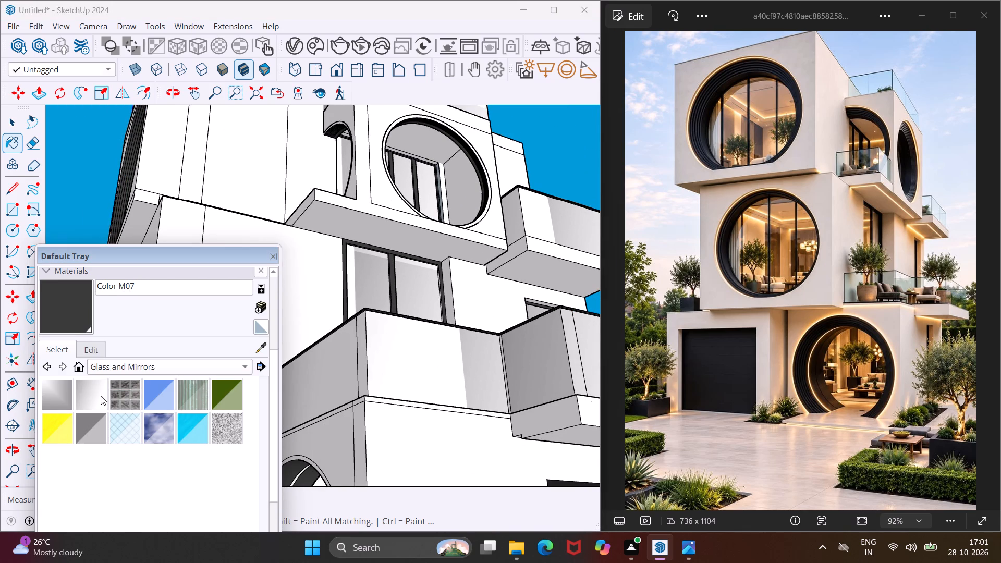
left_click(101, 396)
middle_click_drag(412, 347, 362, 536)
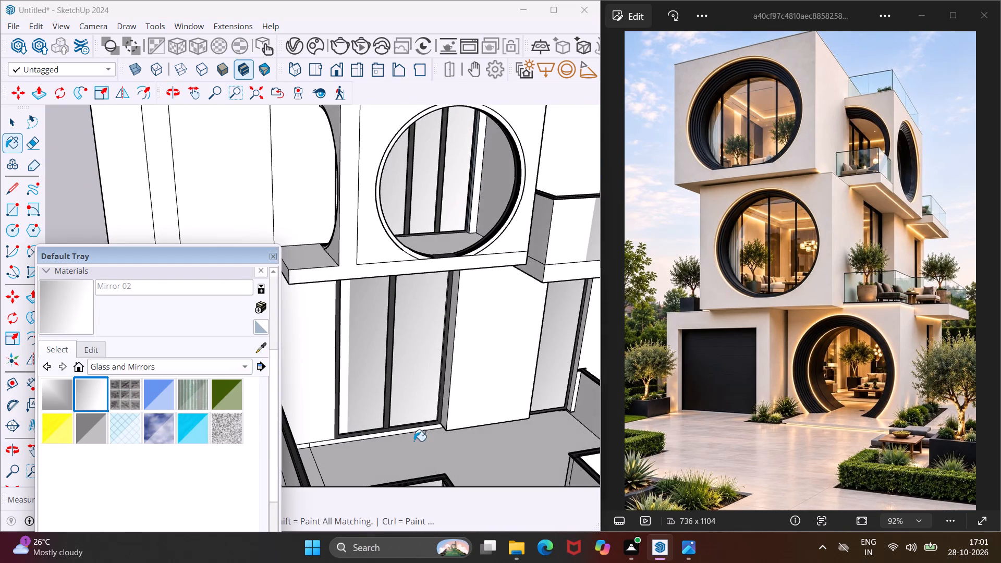
middle_click_drag(412, 440, 275, 447)
scroll(344, 391, "down", 12)
middle_click_drag(344, 394, 265, 416)
scroll(298, 401, "up", 8)
left_click(298, 400)
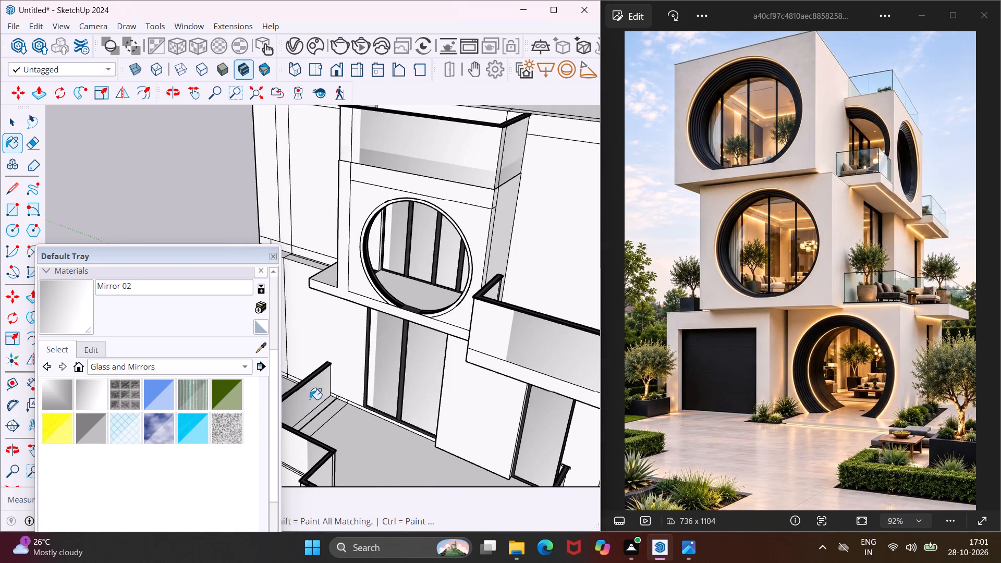
Paint the inner face of the terrace's far end parapet, the bay's inner side face and its narrow strip with Mirror 02.
scroll(315, 396, "down", 10)
middle_click_drag(369, 435, 253, 449)
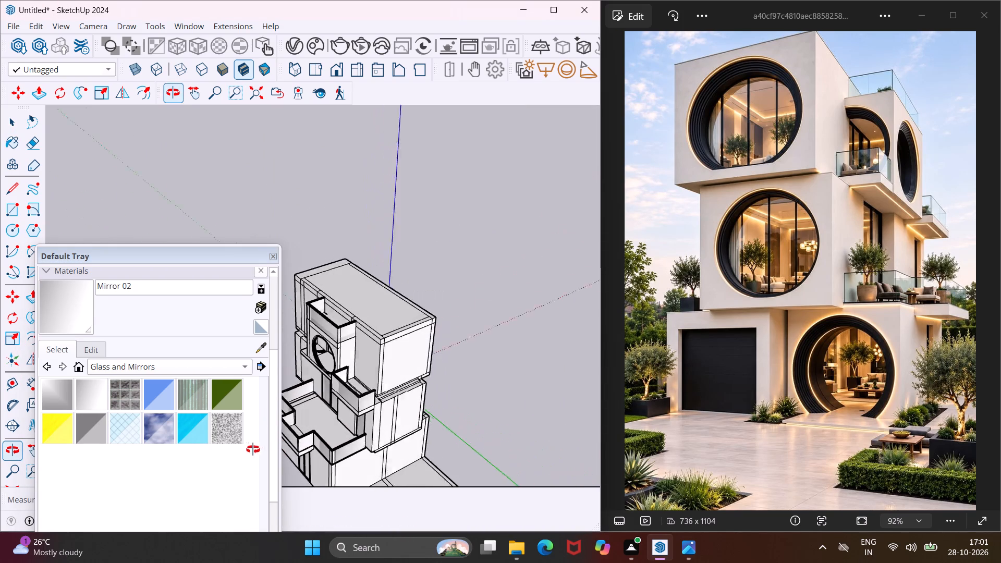
middle_click_drag(253, 449, 245, 450)
scroll(294, 411, "up", 8)
middle_click_drag(304, 408, 414, 412)
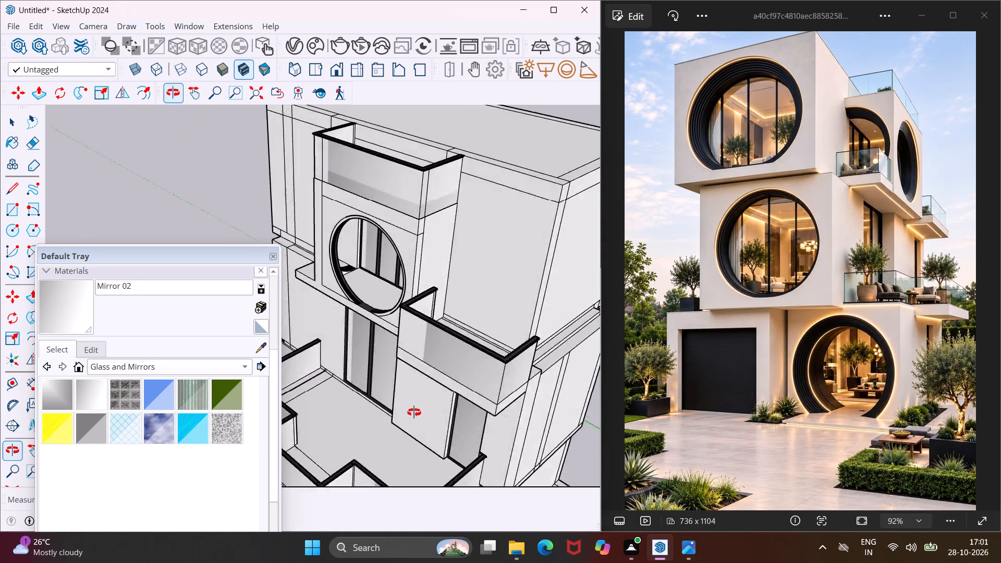
middle_click_drag(414, 412, 749, 376)
middle_click_drag(482, 332, 569, 341)
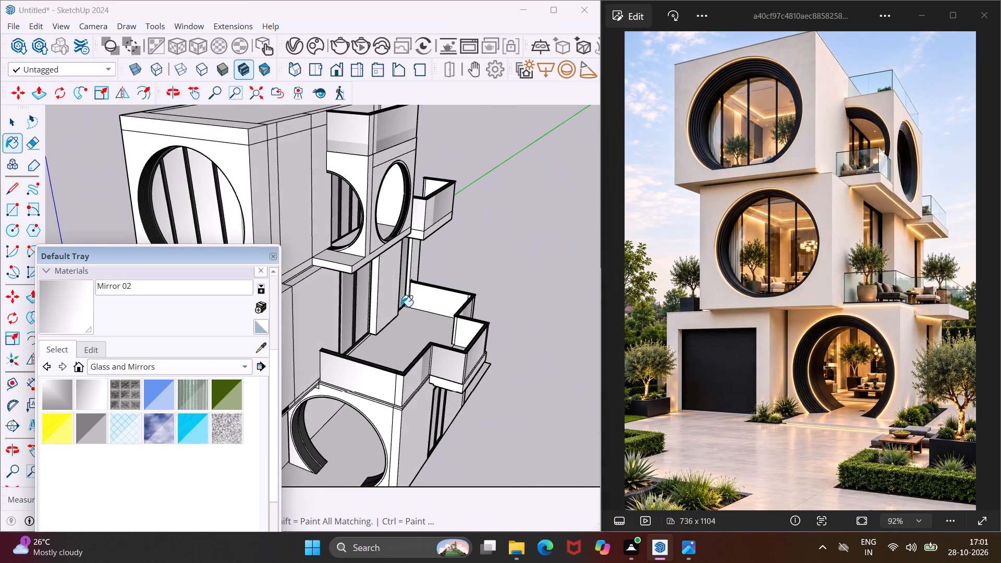
scroll(398, 306, "up", 3)
scroll(442, 287, "up", 7)
left_click(440, 287)
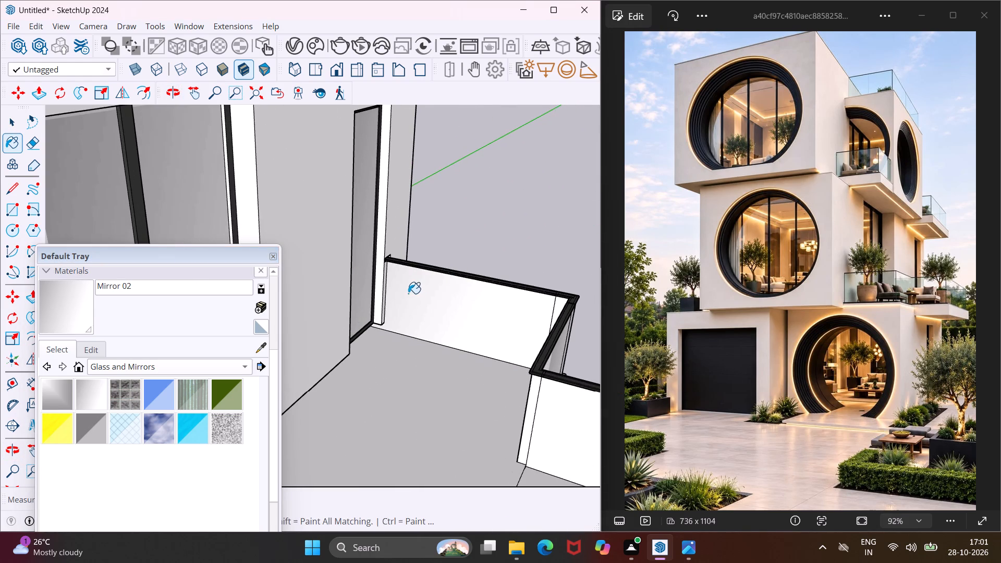
scroll(408, 293, "down", 3)
left_click(520, 374)
scroll(493, 372, "up", 3)
left_click(493, 372)
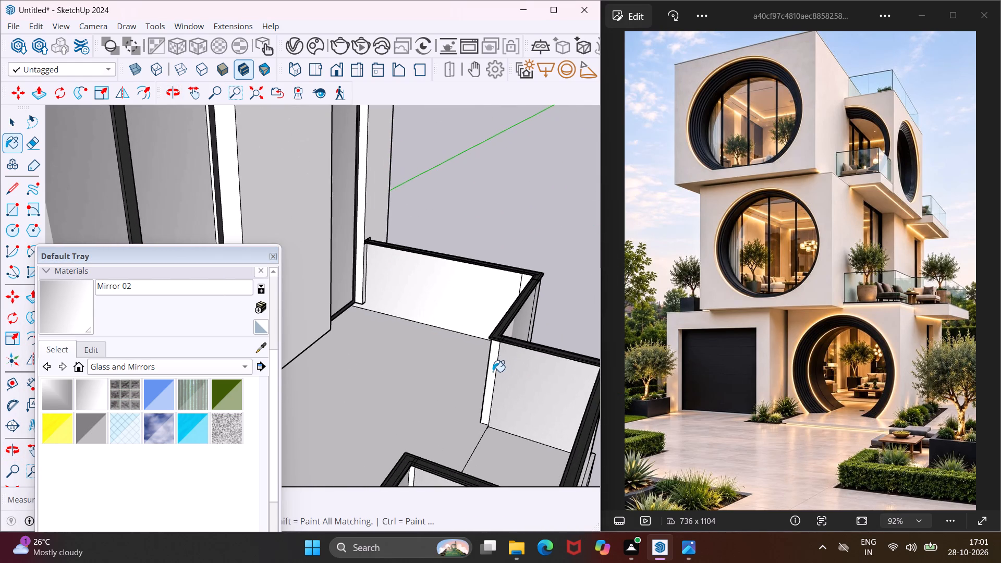
Paint the narrow inner strips at the terrace's far corner and the adjoining long parapet's inner face with Mirror 02.
middle_click_drag(496, 370, 551, 361)
scroll(504, 290, "up", 6)
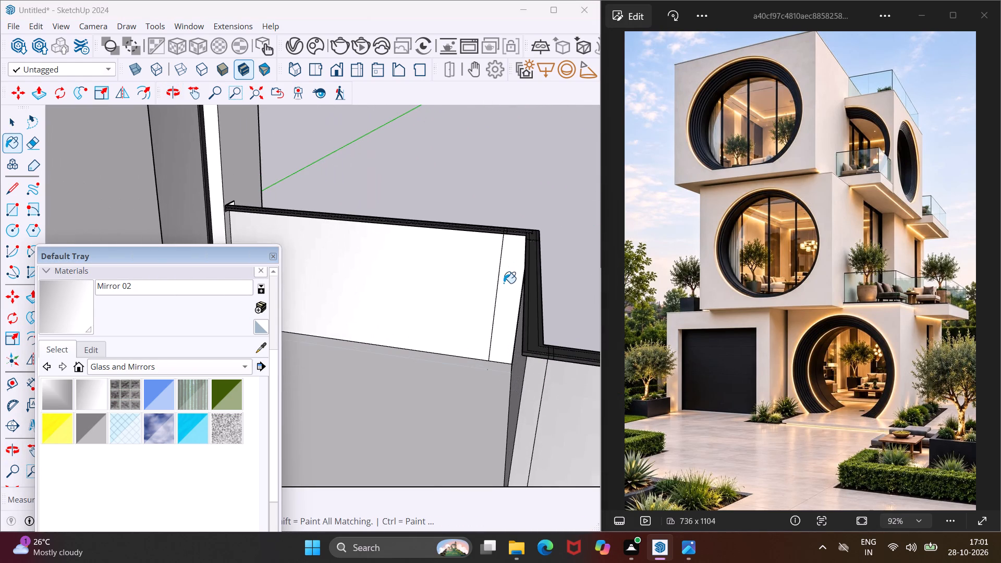
left_click(504, 283)
middle_click_drag(521, 294, 583, 277)
left_click(559, 316)
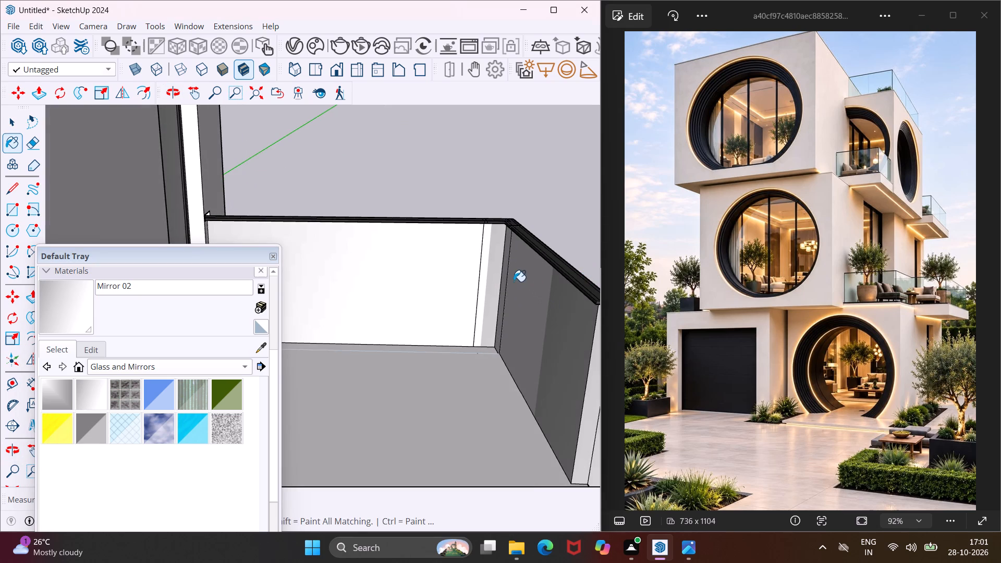
scroll(508, 274, "up", 4)
left_click(505, 263)
scroll(505, 263, "up", 7)
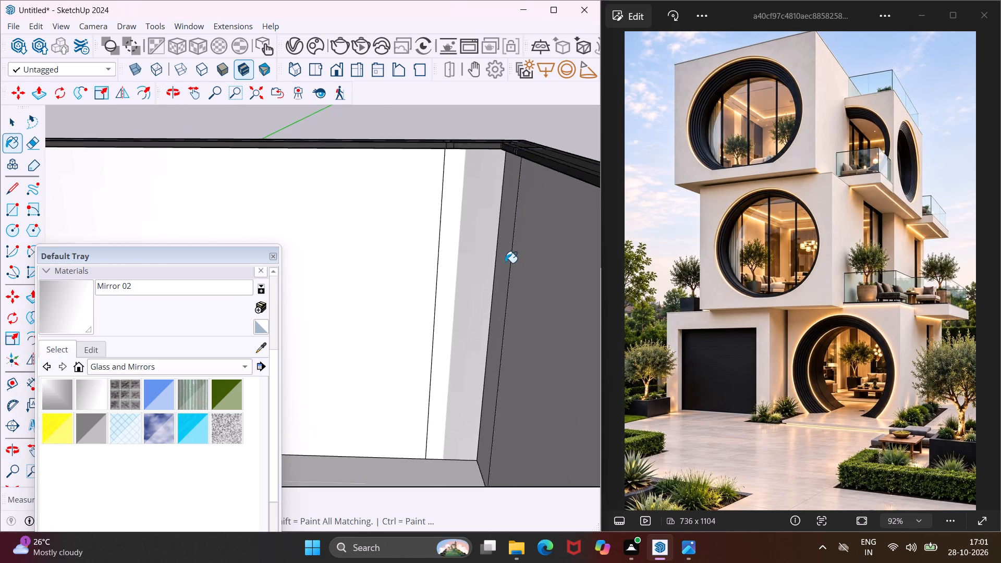
scroll(505, 263, "up", 1)
left_click(505, 263)
Paint the inner face of the long terrace parapet section between the bay and the front corner with Mirror 02.
scroll(506, 245, "down", 12)
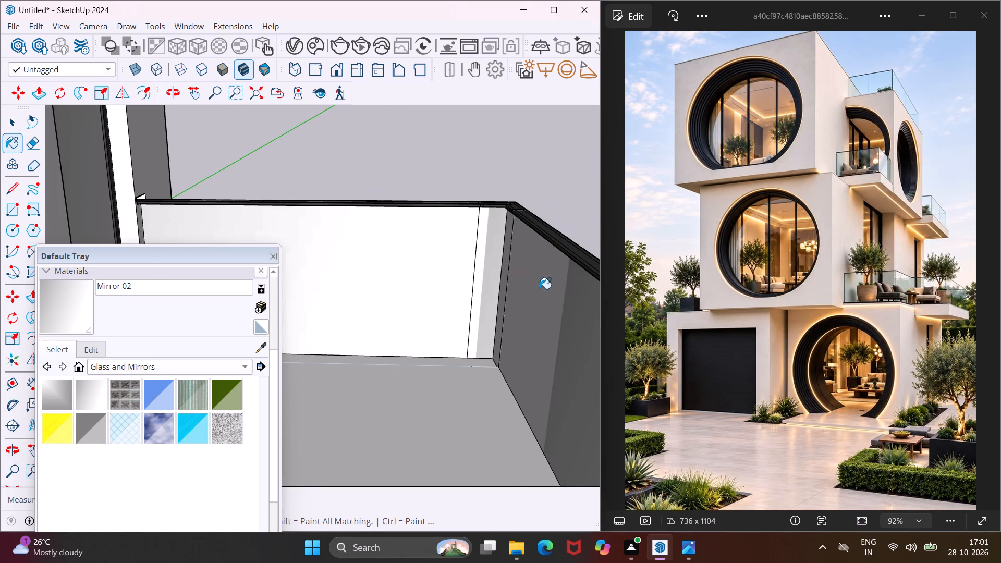
middle_click_drag(539, 289, 484, 275)
scroll(484, 275, "down", 6)
scroll(523, 335, "down", 5)
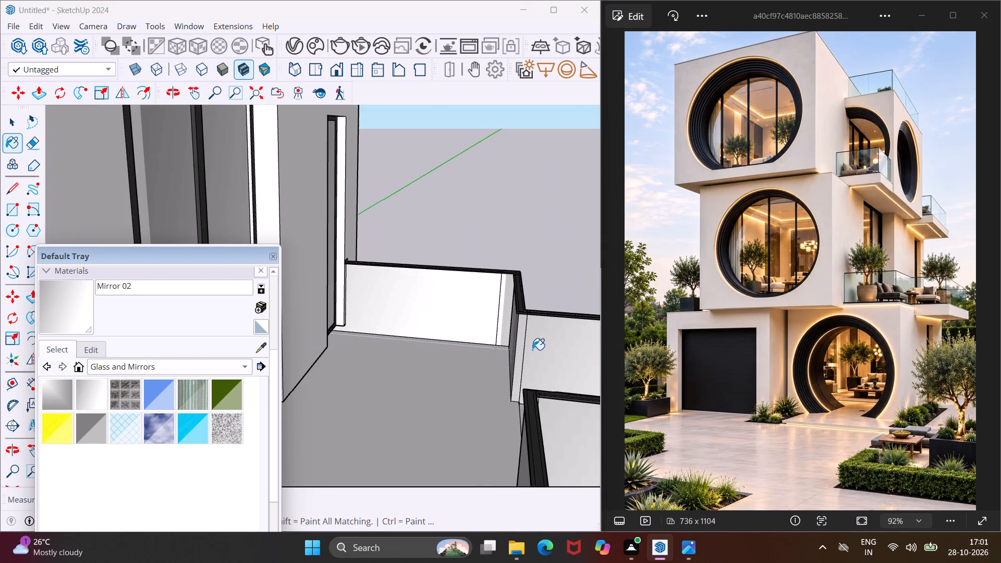
scroll(532, 350, "down", 5)
middle_click_drag(516, 400, 556, 420)
scroll(542, 408, "up", 4)
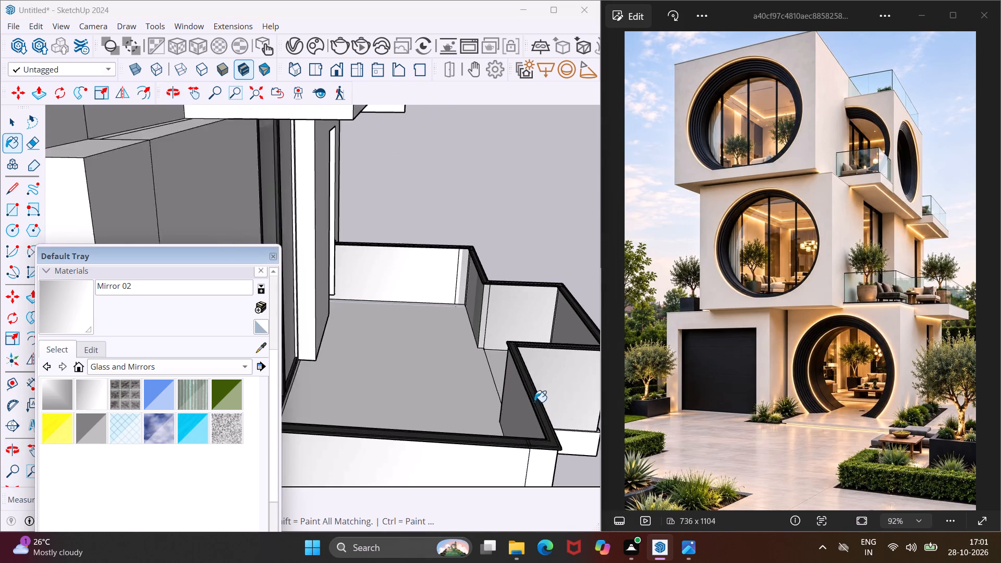
scroll(514, 382, "up", 12)
left_click(514, 382)
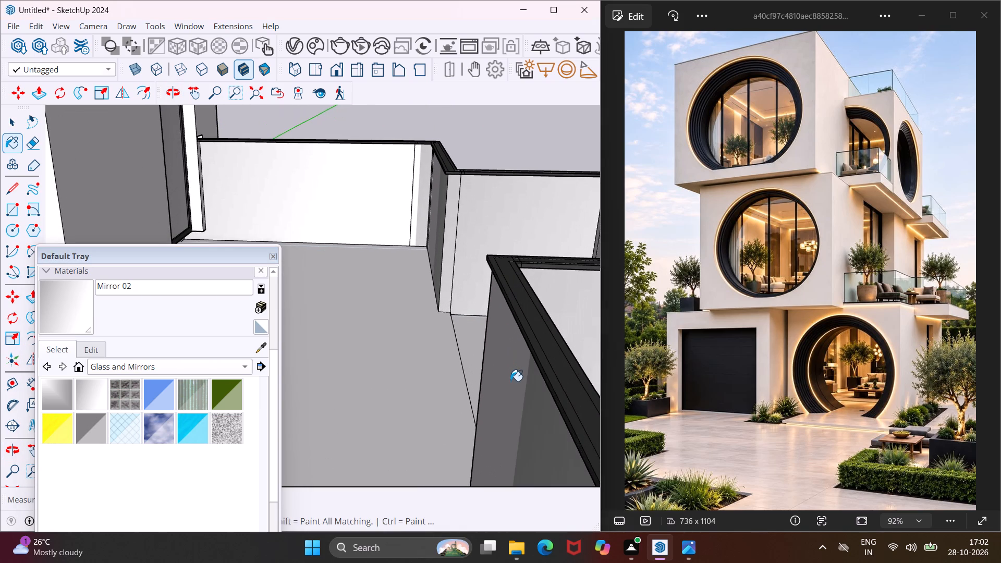
middle_click_drag(510, 381, 583, 385)
scroll(528, 213, "up", 3)
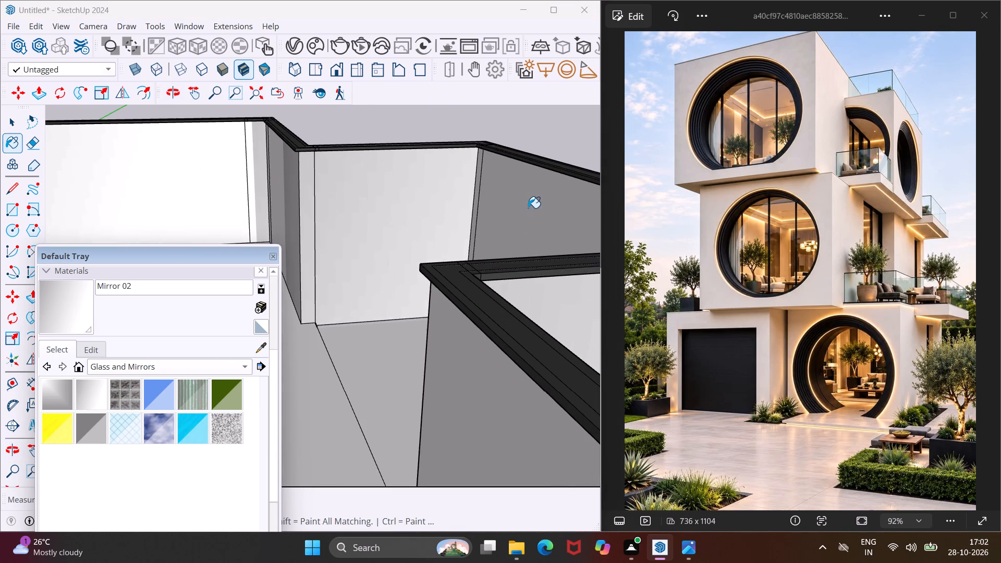
Paint the inner face of the bay's front parapet and the narrow strips at its corners with Mirror 02.
left_click(528, 208)
scroll(476, 177, "up", 4)
left_click(480, 176)
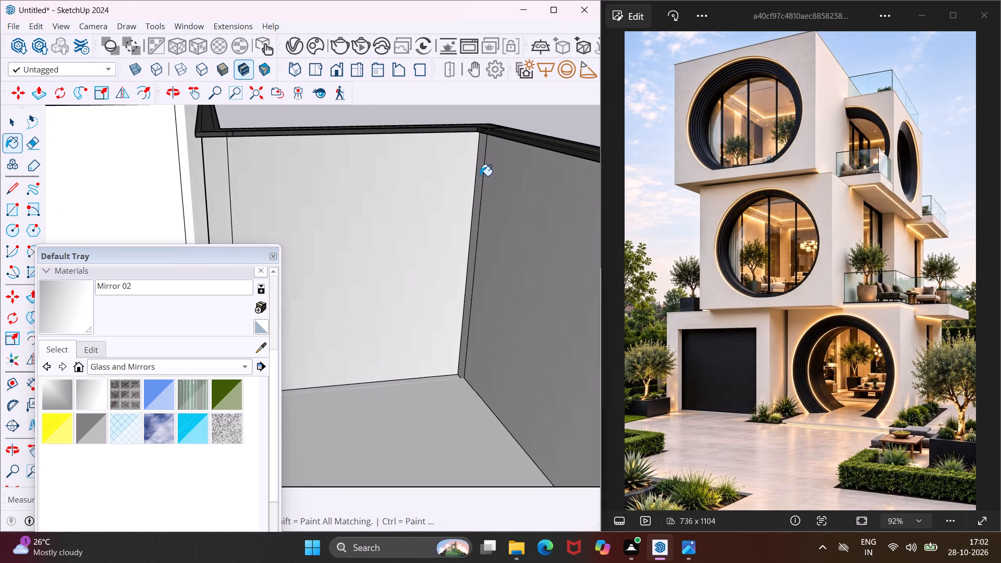
middle_click_drag(480, 176, 574, 186)
scroll(482, 189, "down", 4)
middle_click_drag(521, 223, 521, 223)
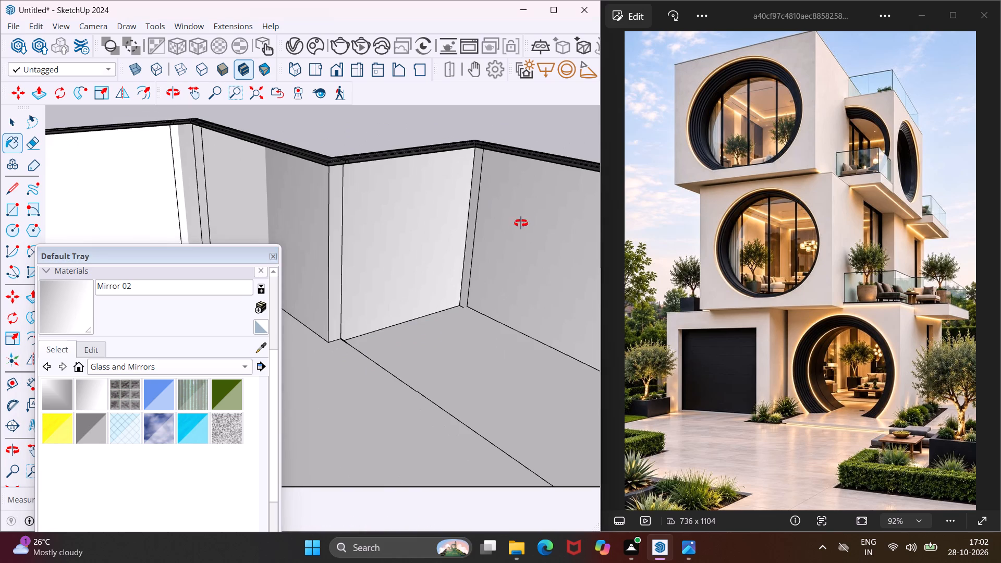
middle_click_drag(521, 223, 510, 341)
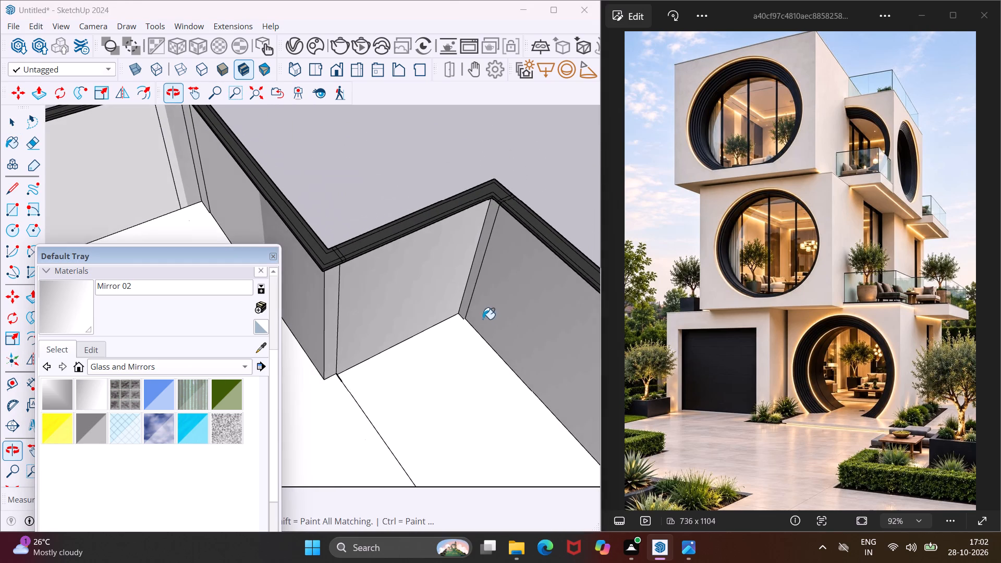
scroll(517, 295, "up", 9)
middle_click_drag(501, 297, 861, 282)
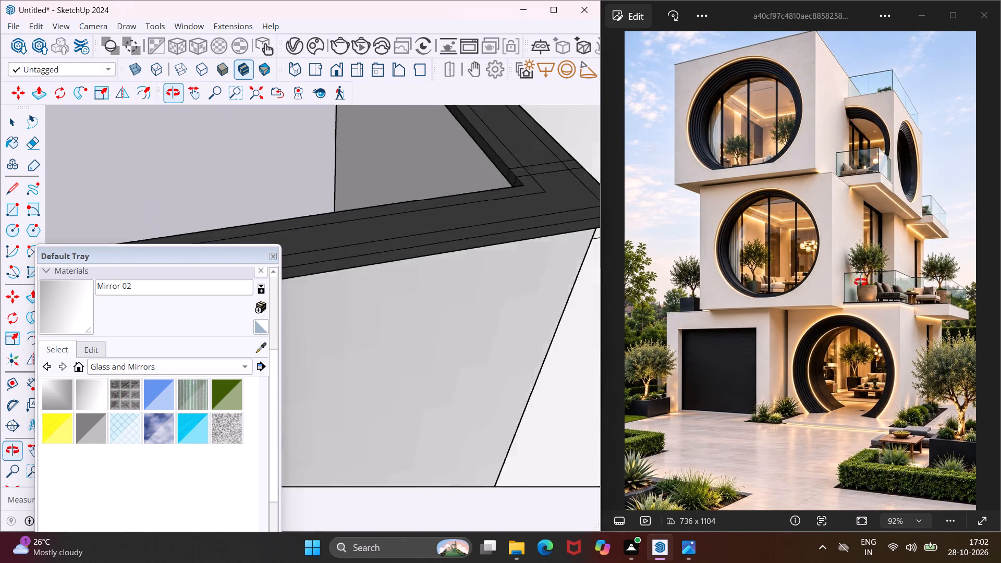
middle_click_drag(861, 282, 882, 288)
scroll(425, 279, "down", 6)
middle_click_drag(349, 297, 491, 286)
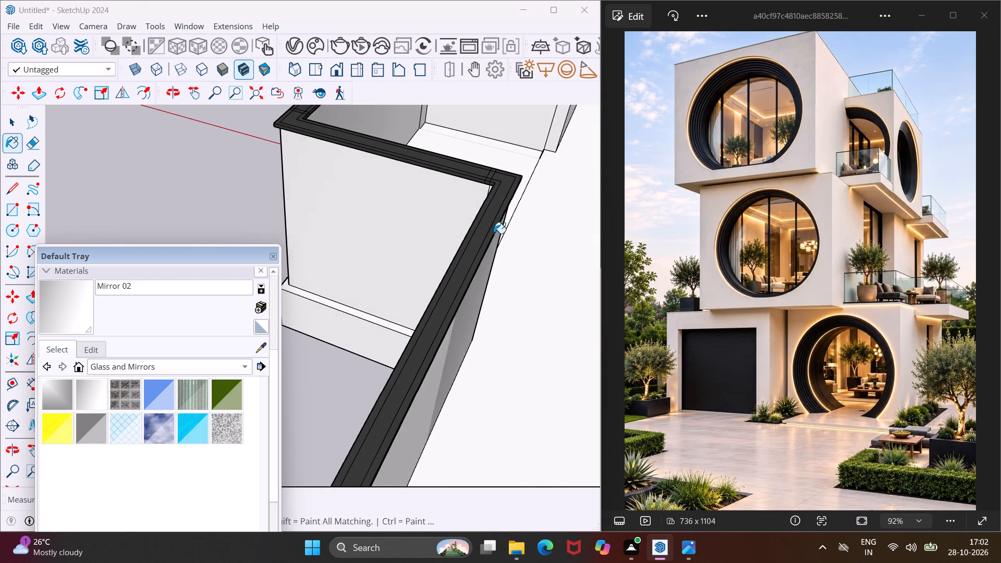
scroll(530, 139, "up", 4)
left_click(541, 128)
Paint the inner face of the bay's other side parapet and its narrow edge strips with Mirror 02.
scroll(529, 136, "down", 6)
middle_click_drag(514, 157, 518, 160)
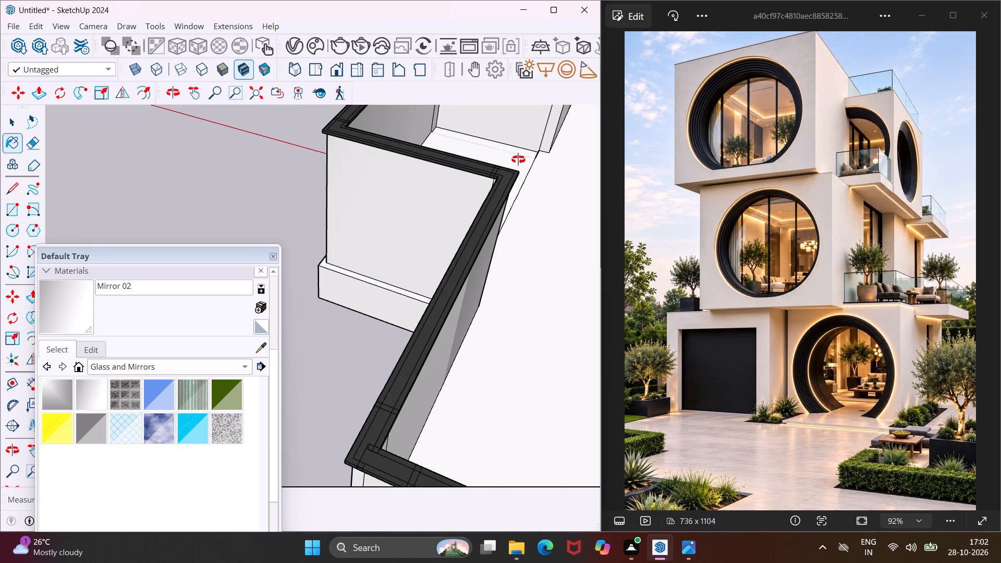
middle_click_drag(518, 160, 581, 126)
scroll(528, 142, "down", 15)
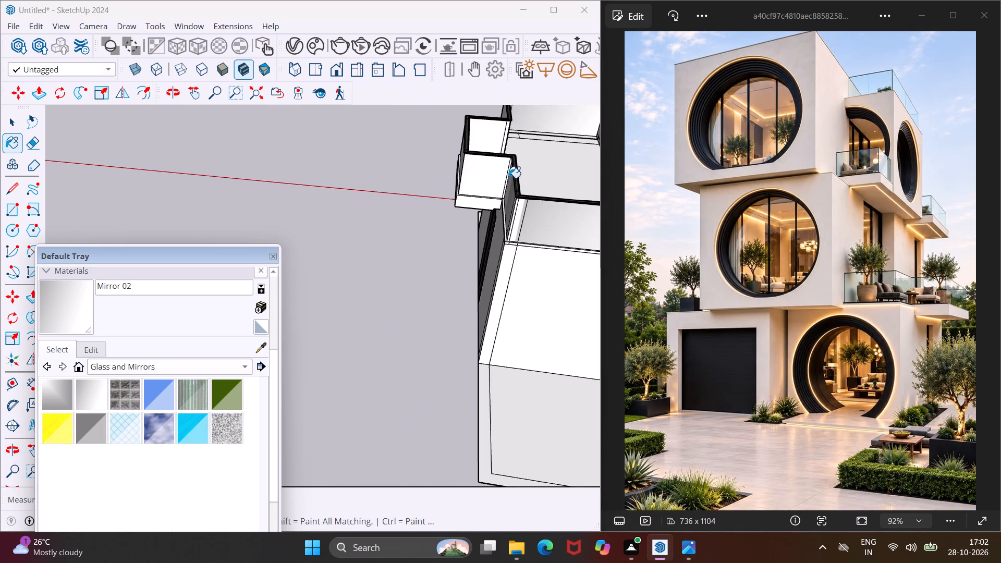
scroll(491, 120, "up", 6)
scroll(491, 120, "up", 17)
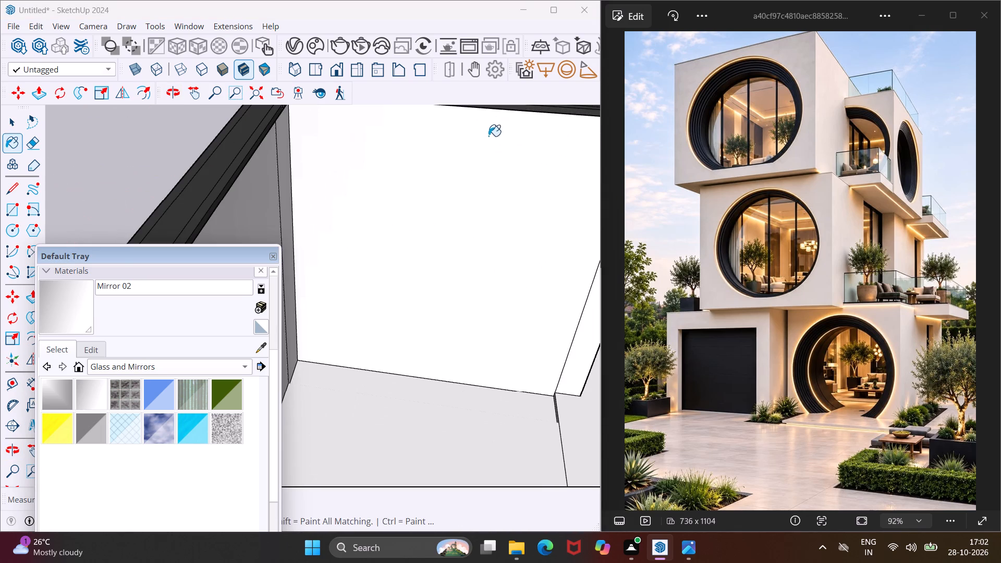
left_click(459, 176)
left_click(283, 162)
scroll(267, 160, "down", 4)
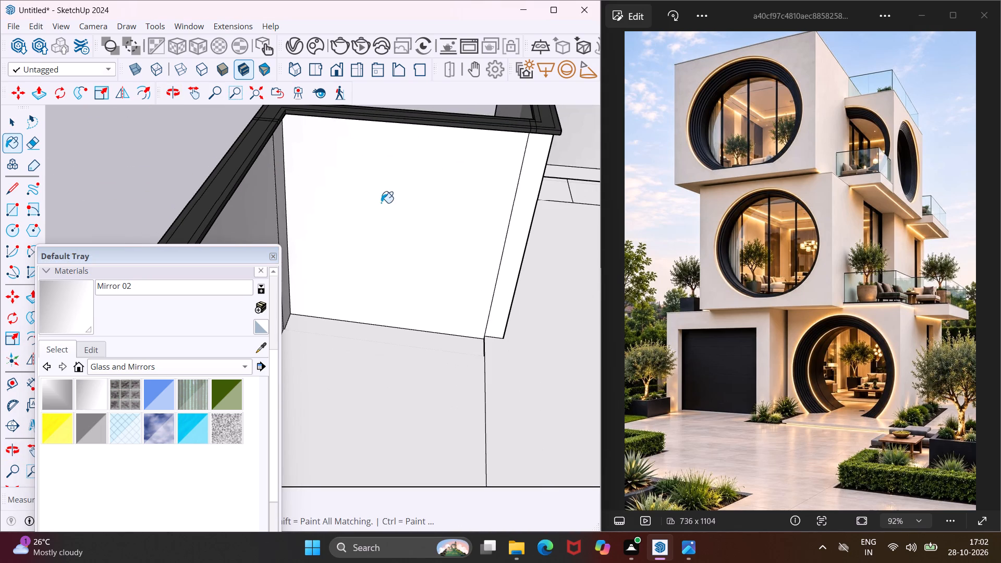
left_click(531, 185)
left_click(533, 177)
scroll(532, 173, "up", 8)
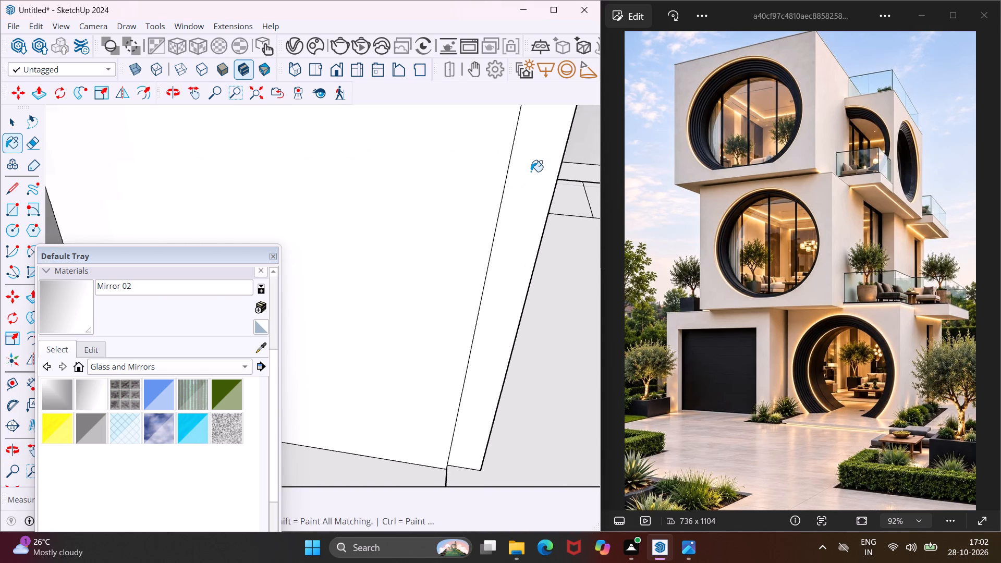
left_click(532, 173)
double_click(533, 164)
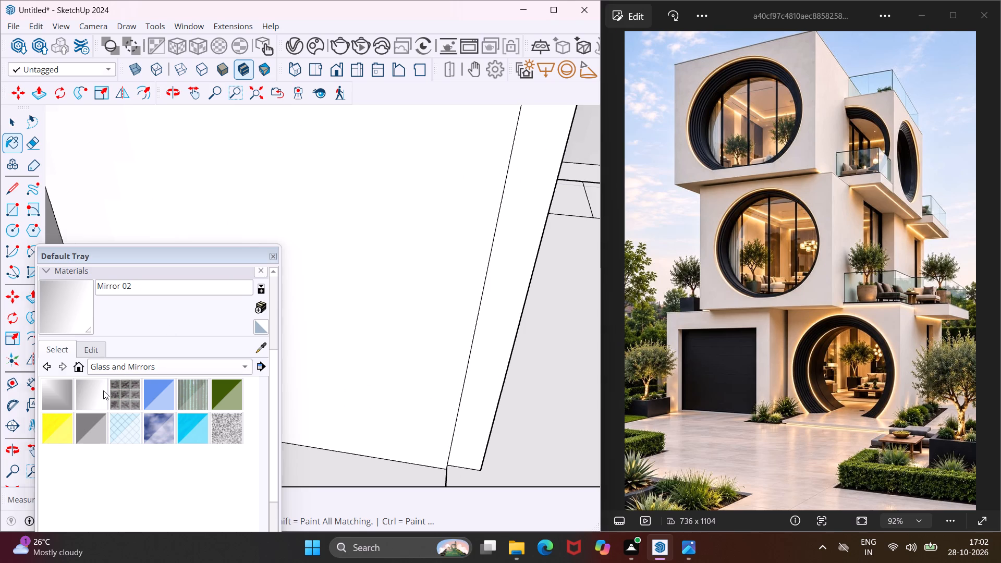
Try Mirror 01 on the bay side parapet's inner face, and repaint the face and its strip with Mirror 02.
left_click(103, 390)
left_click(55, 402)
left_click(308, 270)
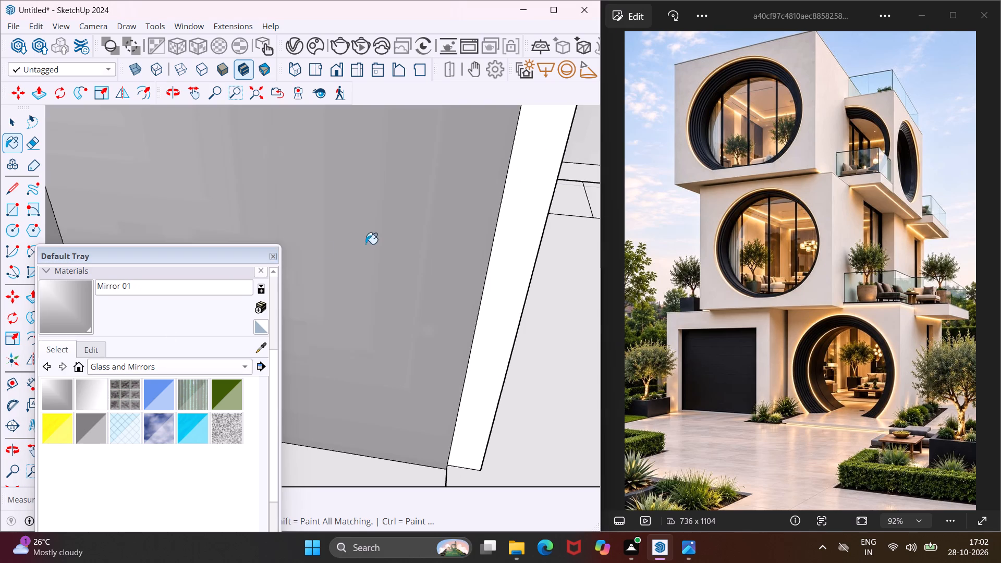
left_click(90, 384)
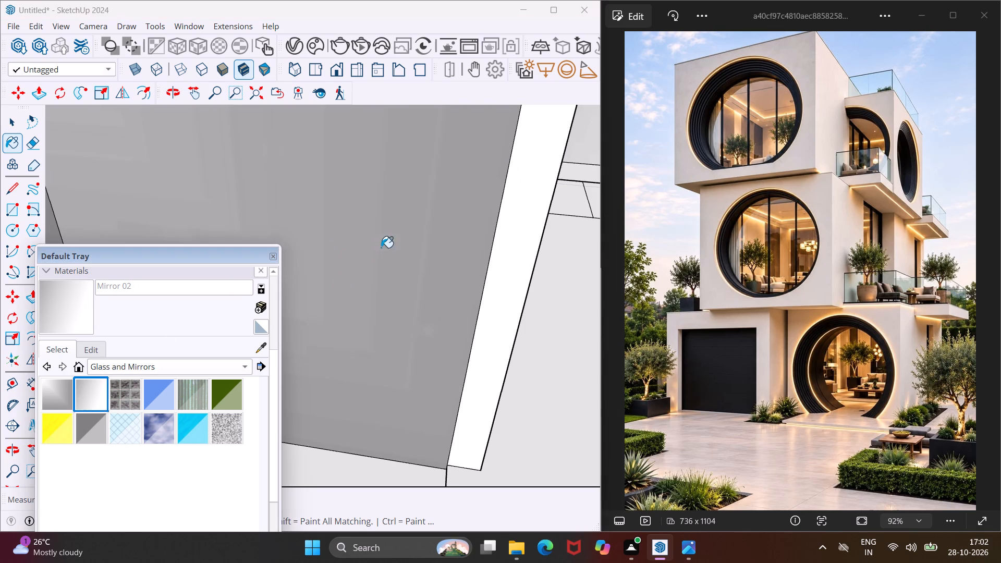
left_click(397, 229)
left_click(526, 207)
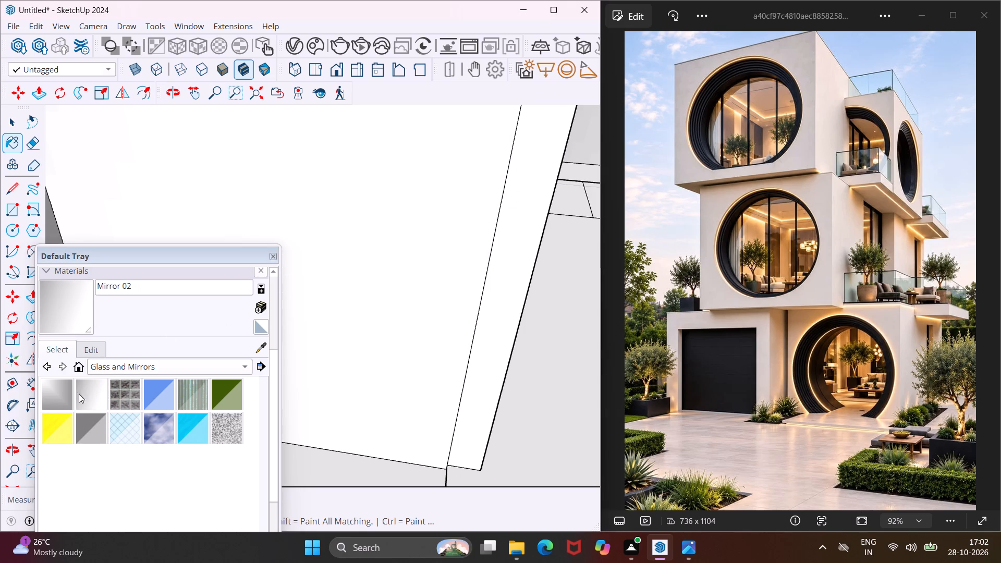
Repaint the bay side parapet face and its adjoining narrow strip with Mirror 01.
left_click(55, 399)
left_click(298, 276)
left_click(512, 236)
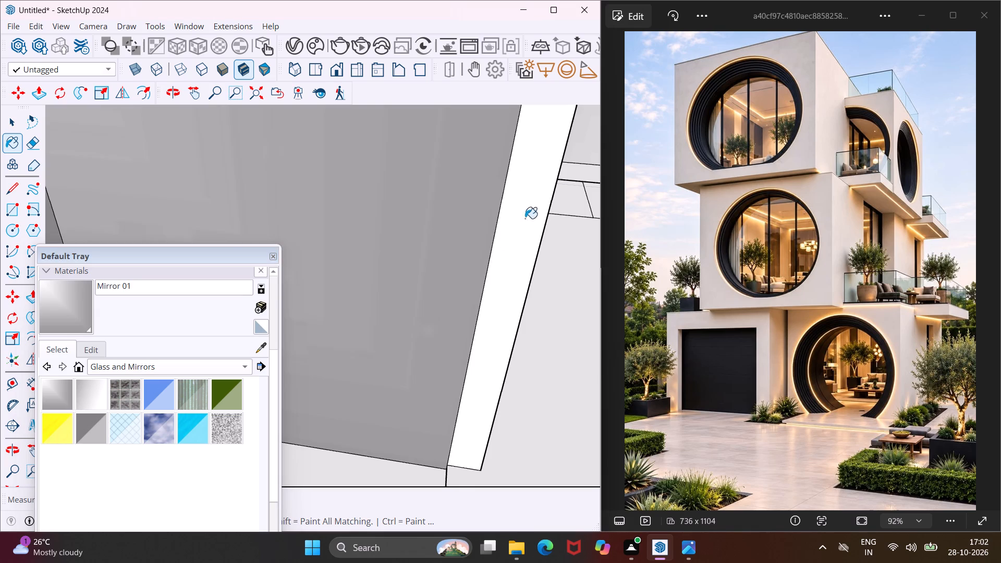
Paint the outer faces of the long parapet section near the front corner and the bay's front, including its edge strip, with Mirror 01.
scroll(523, 215, "down", 10)
middle_click_drag(351, 229, 465, 227)
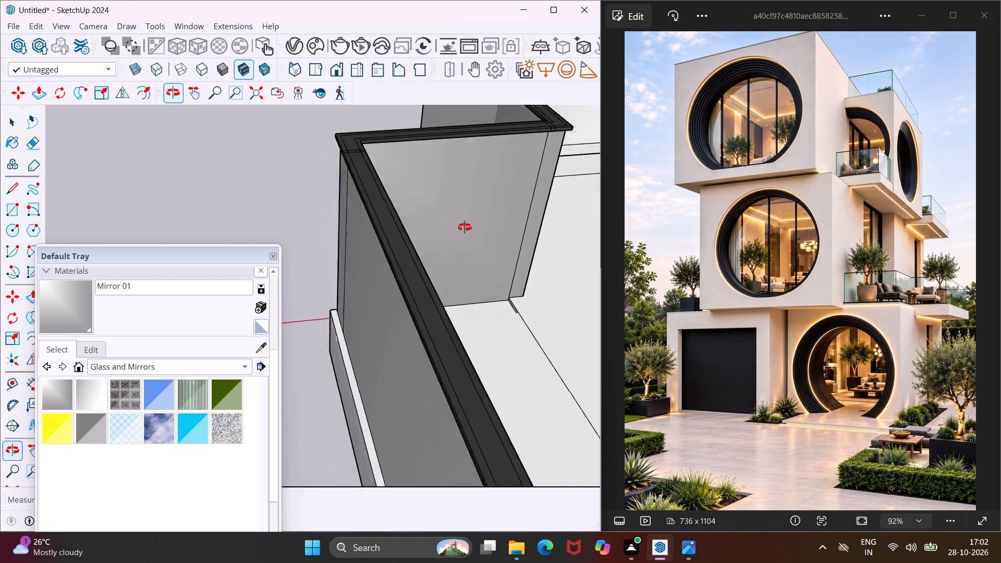
middle_click_drag(465, 227, 581, 212)
scroll(343, 270, "down", 6)
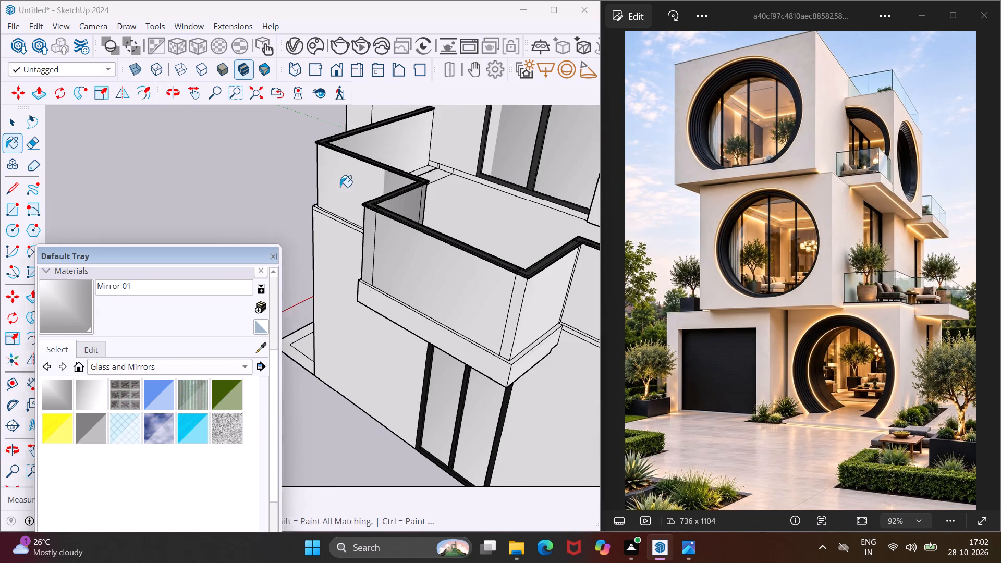
left_click(340, 187)
middle_click_drag(345, 186, 437, 185)
left_click(472, 228)
left_click(438, 219)
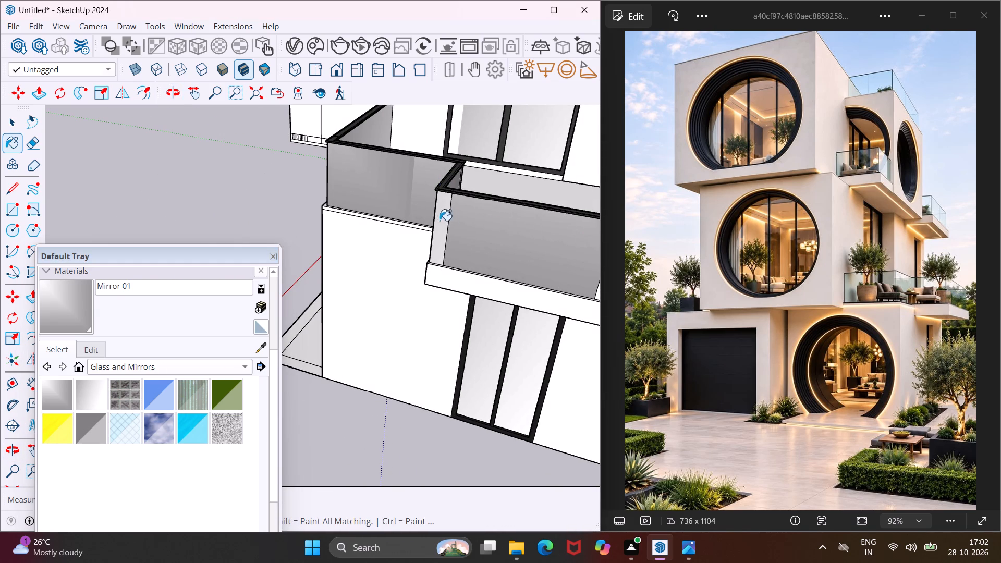
Paint the outer face of the front parapet above the round entrance and its narrow corner strip with Mirror 01.
middle_click_drag(443, 226, 620, 200)
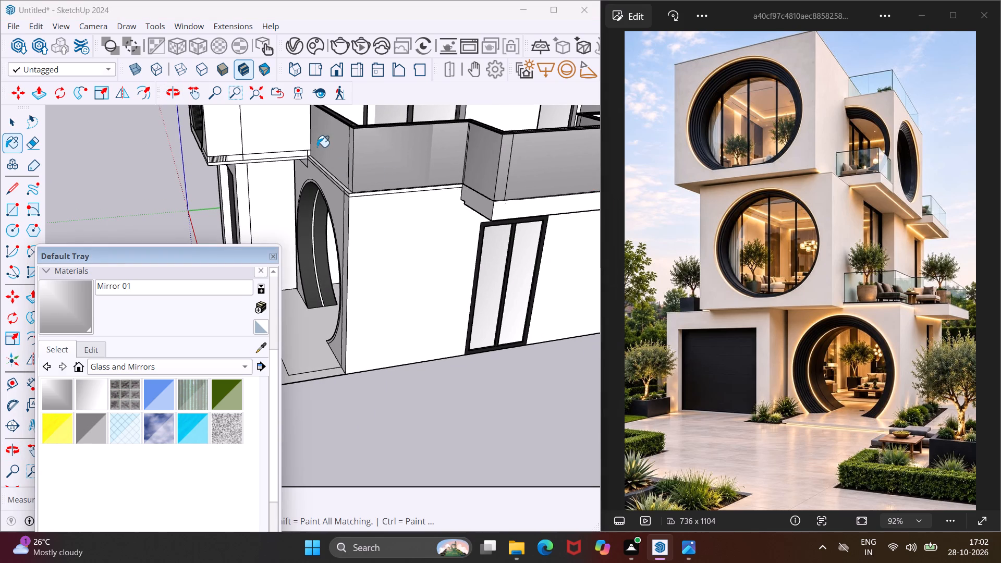
left_click(317, 147)
scroll(355, 165, "up", 6)
left_click(348, 160)
Paint the bay's far edge strip, its outer side face and the long parapet section beyond the bay with Mirror 01.
scroll(272, 159, "down", 3)
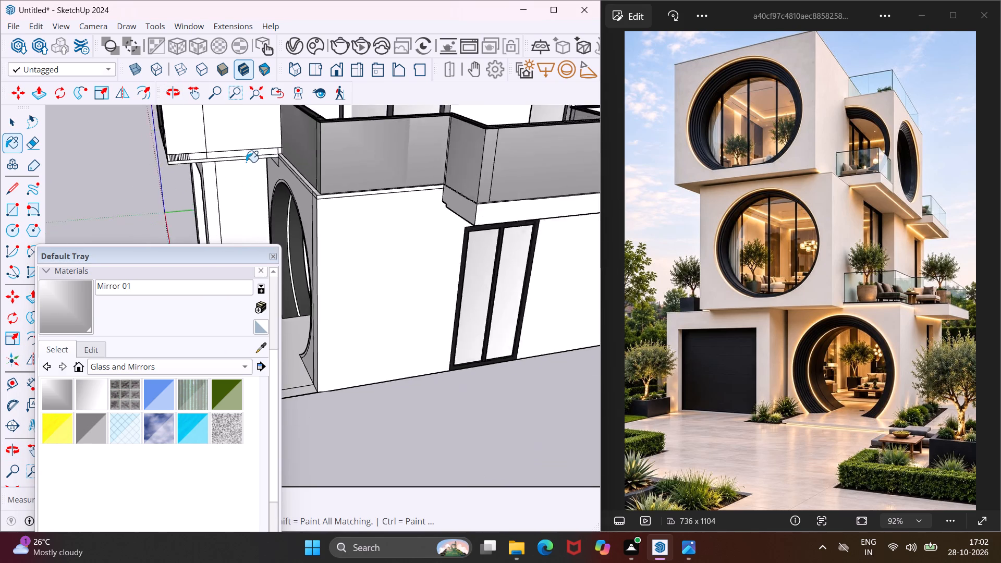
scroll(246, 162, "down", 7)
scroll(419, 158, "up", 8)
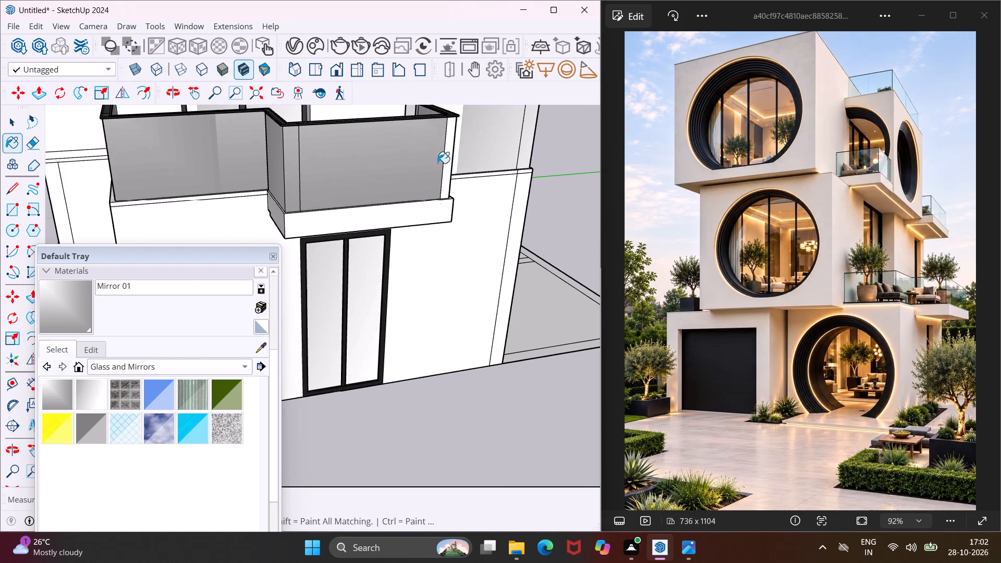
left_click(445, 156)
scroll(447, 155, "up", 1)
middle_click_drag(447, 155, 224, 167)
left_click(333, 170)
left_click(417, 148)
Paint the thin strips at the terrace's far outer corner and bay junction, plus the far end parapet's outer face, with Mirror 01.
scroll(386, 172, "down", 4)
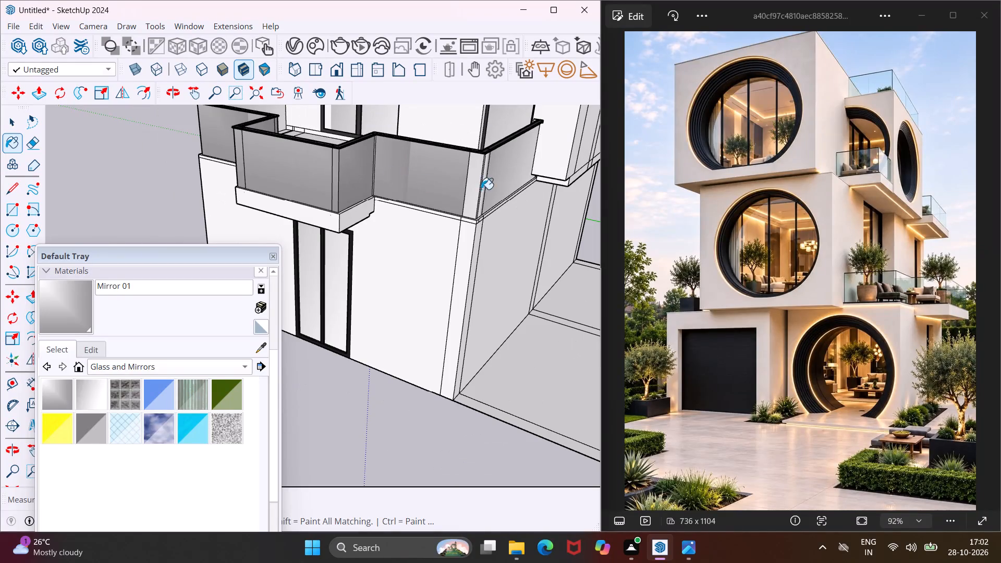
left_click(478, 180)
scroll(486, 178, "up", 3)
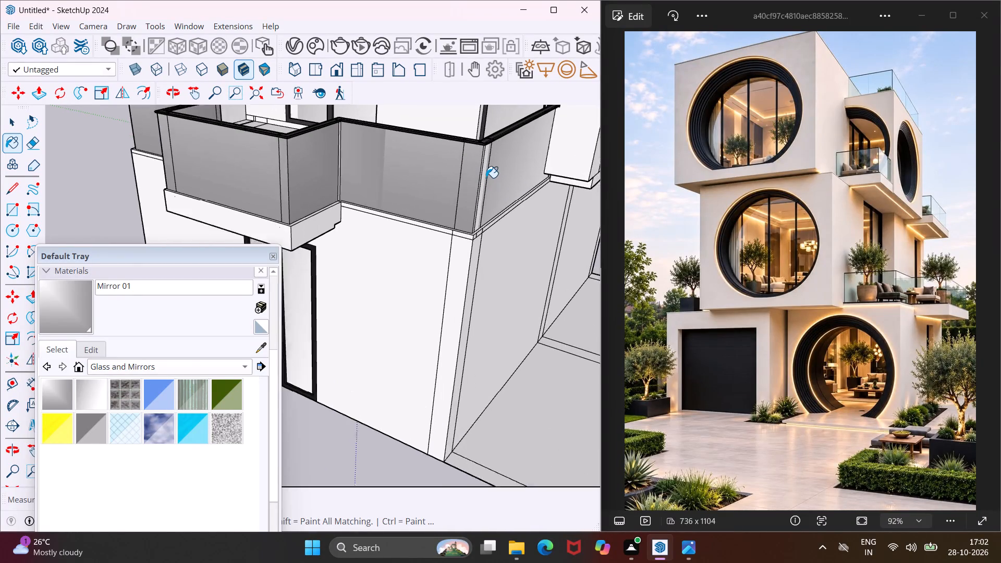
scroll(486, 178, "up", 1)
left_click(486, 178)
scroll(486, 178, "up", 8)
left_click(474, 179)
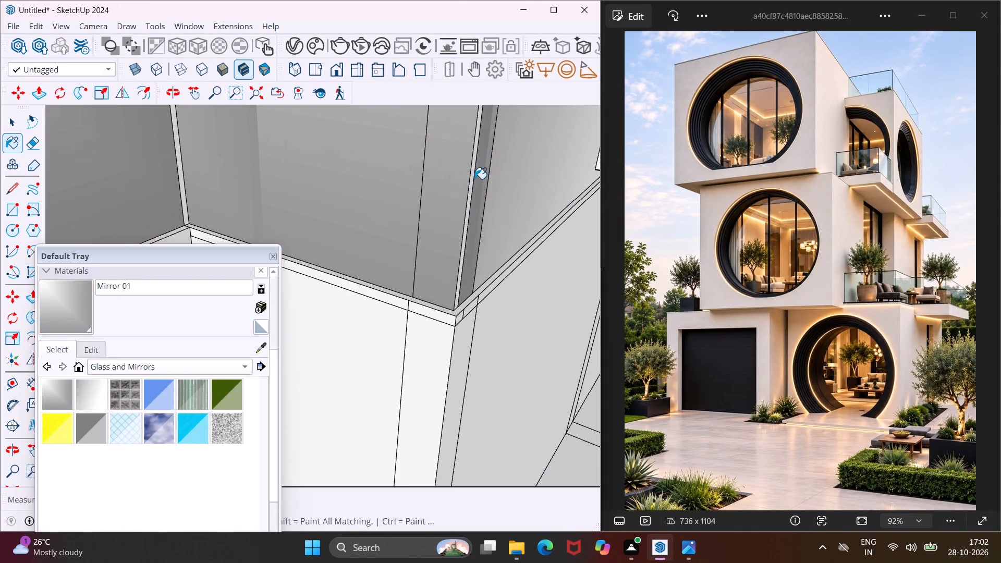
left_click(472, 179)
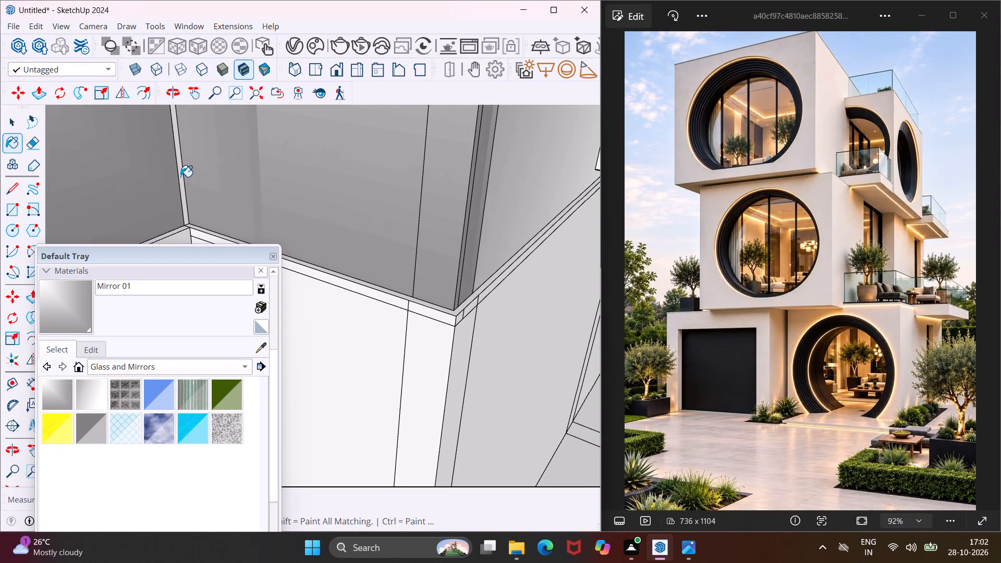
left_click(180, 177)
left_click(496, 205)
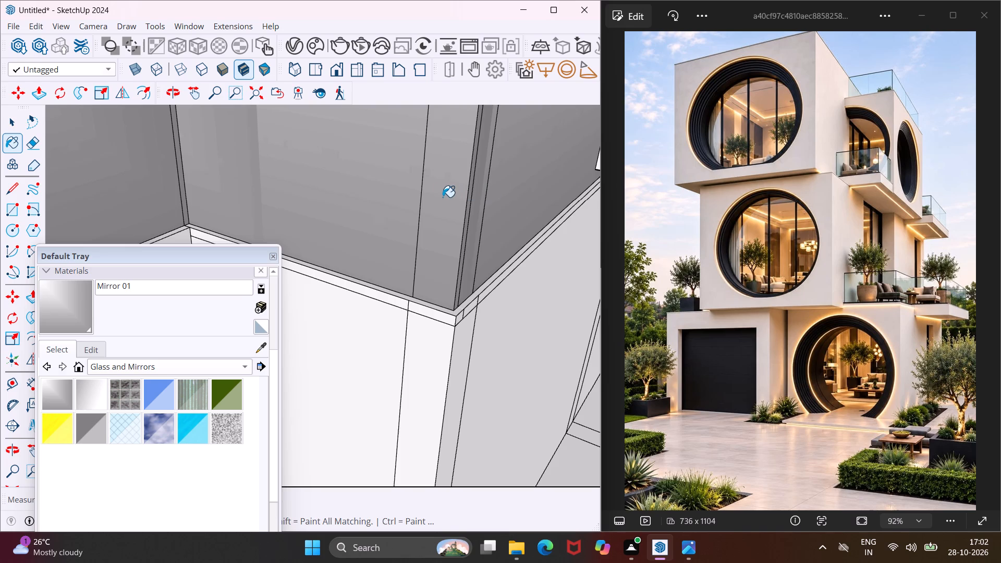
Repaint the far end parapet's inner face, its narrow corner strip and the adjoining long parapet's inner face with Mirror 01.
middle_click_drag(423, 196, 326, 221)
scroll(355, 221, "down", 10)
middle_click_drag(344, 225, 424, 237)
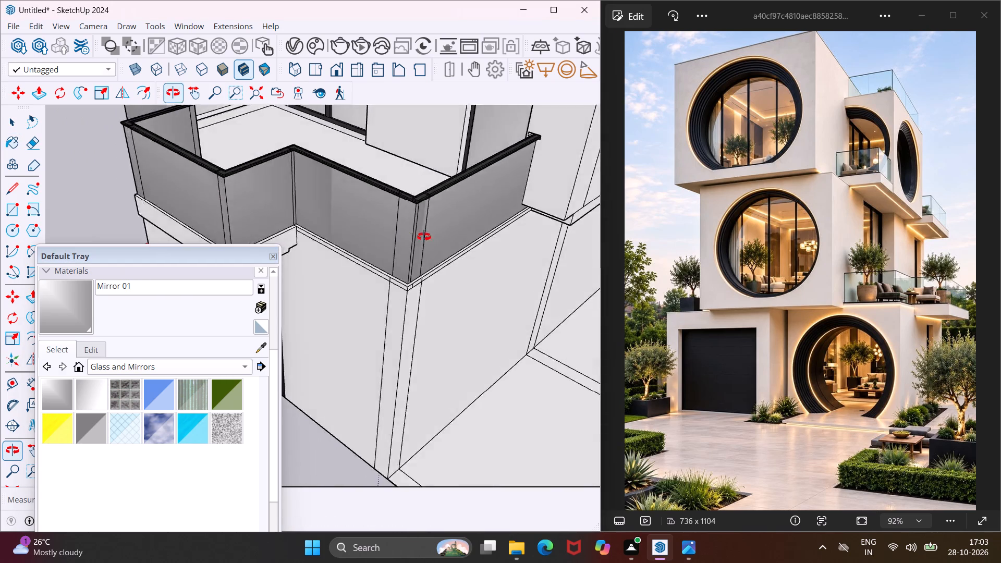
middle_click_drag(424, 237, 758, 222)
middle_click_drag(340, 211, 707, 204)
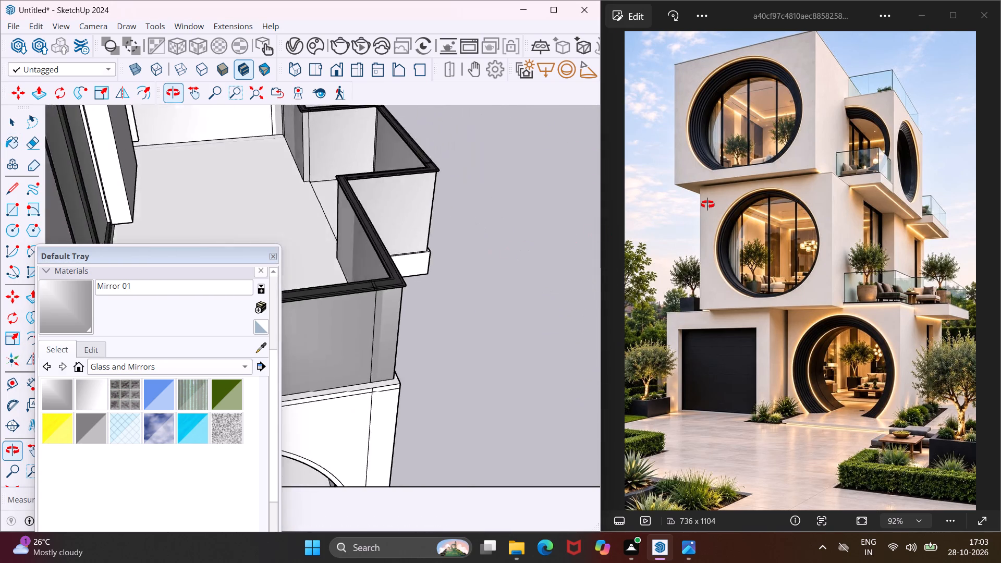
middle_click_drag(707, 204, 567, 218)
scroll(535, 205, "down", 6)
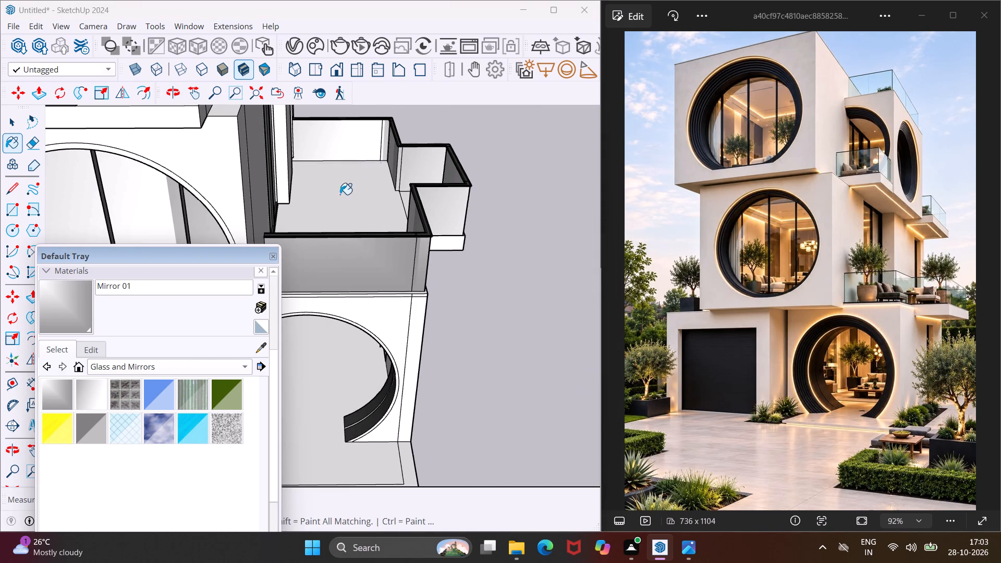
left_click(334, 140)
scroll(397, 145, "up", 7)
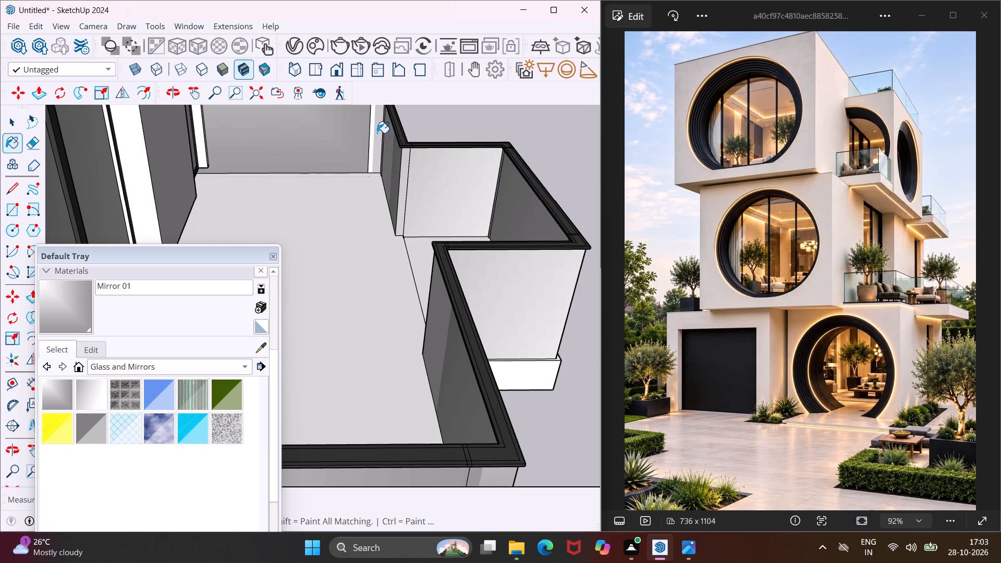
left_click(377, 133)
scroll(394, 163, "up", 4)
left_click(395, 165)
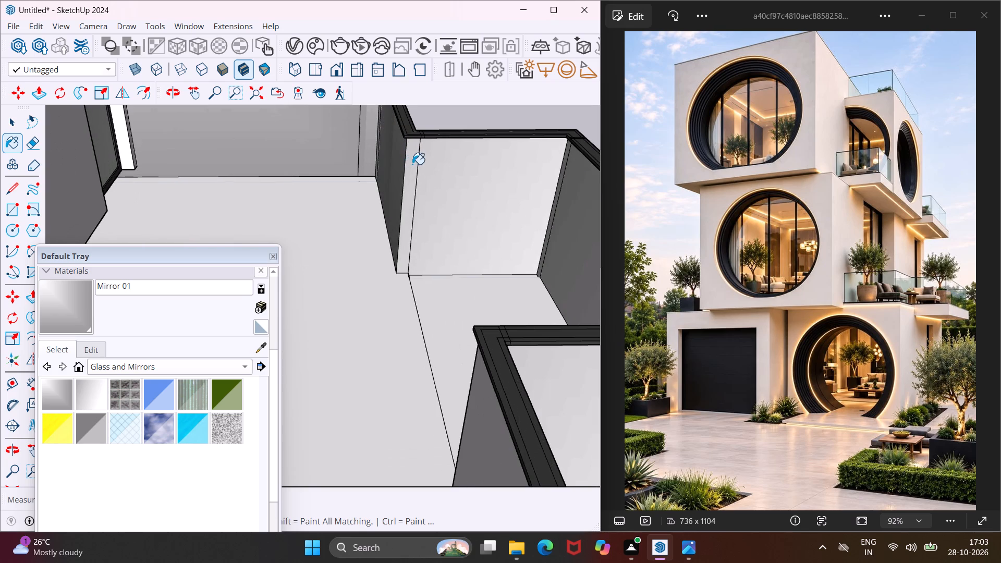
Repaint the bay's far side inner face, its narrow strip and the bay front's inner face with Mirror 01.
left_click(412, 164)
left_click(428, 168)
scroll(440, 187, "down", 5)
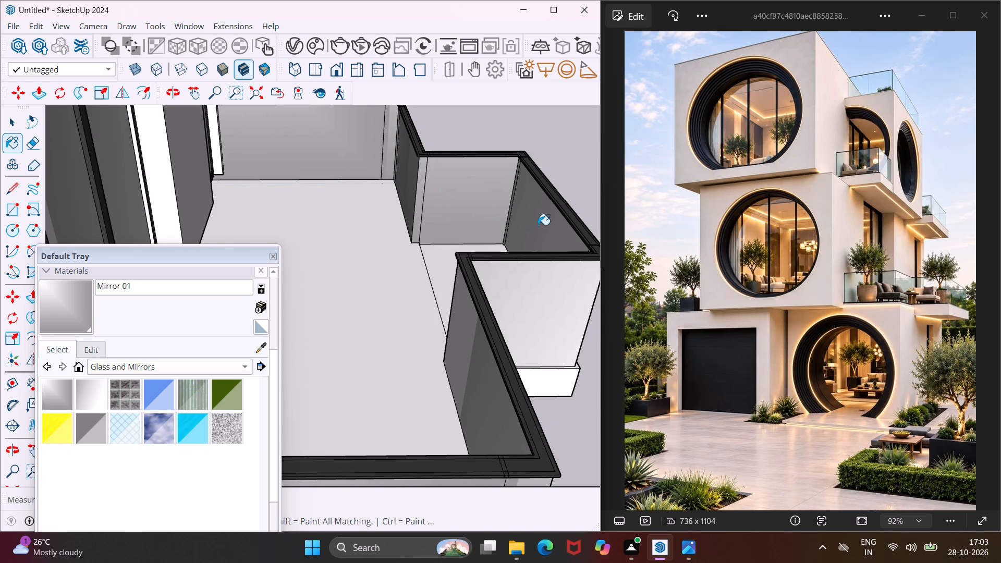
left_click(538, 225)
Repaint the inner face of the front parapet above the round entrance with Mirror 01.
middle_click_drag(558, 239, 44, 275)
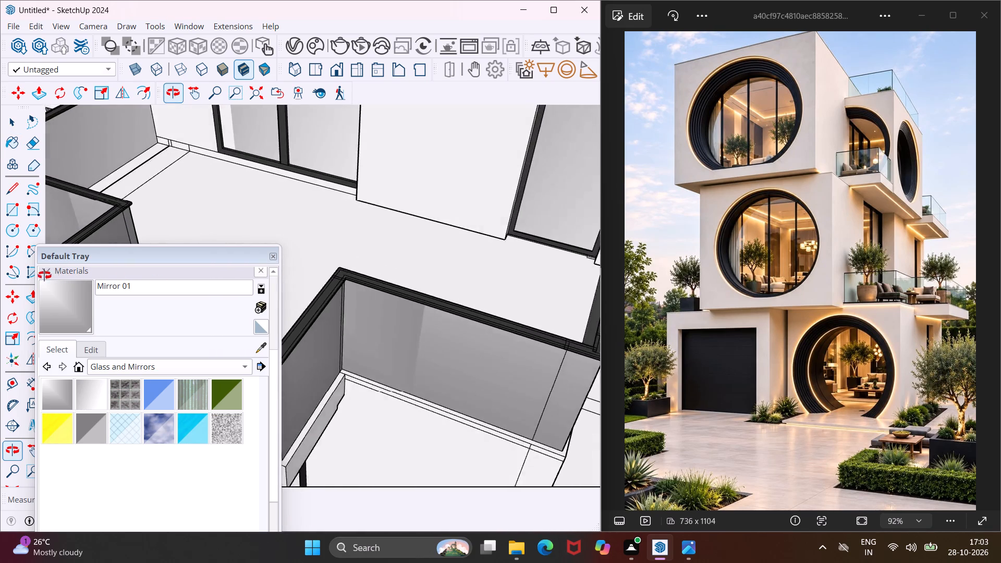
middle_click_drag(44, 275, 15, 278)
scroll(129, 160, "up", 3)
left_click_drag(129, 138, 124, 133)
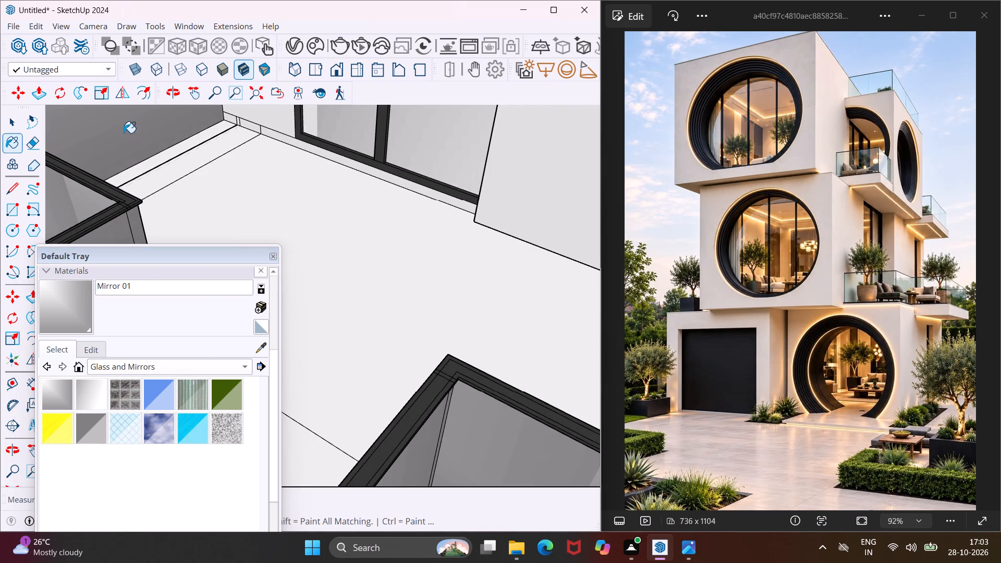
scroll(107, 82, "down", 7)
scroll(114, 129, "down", 11)
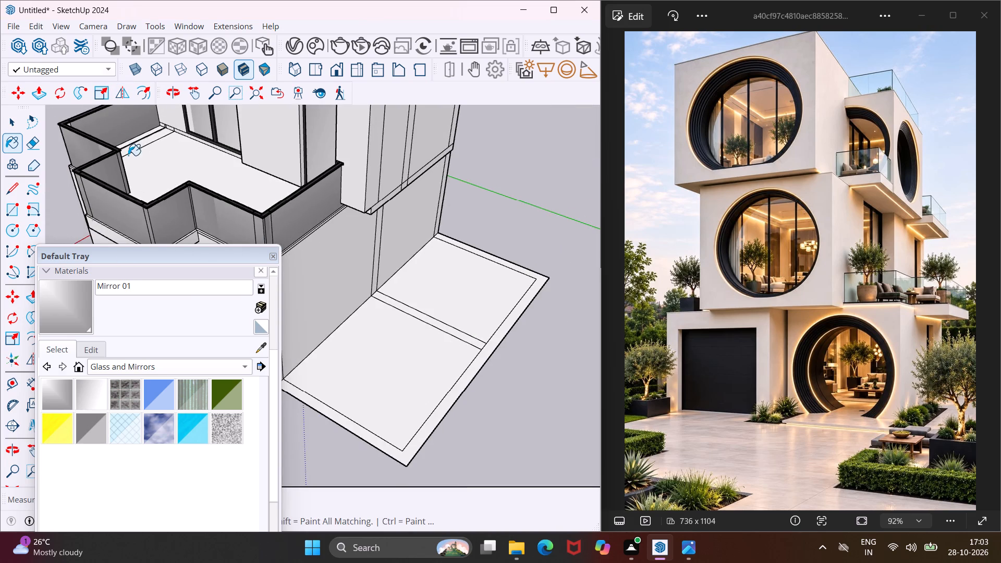
Paint the remaining narrow inner strip of the large terrace's parapet beside the projecting bay with Mirror 01.
middle_click_drag(128, 155, 12, 162)
middle_click_drag(195, 121, 94, 121)
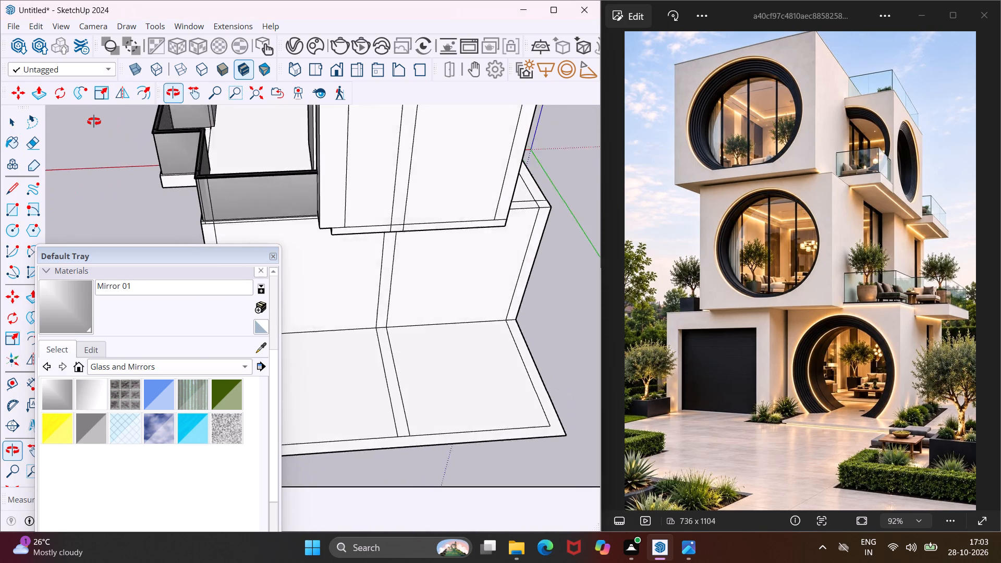
middle_click_drag(94, 121, 74, 118)
scroll(209, 116, "up", 8)
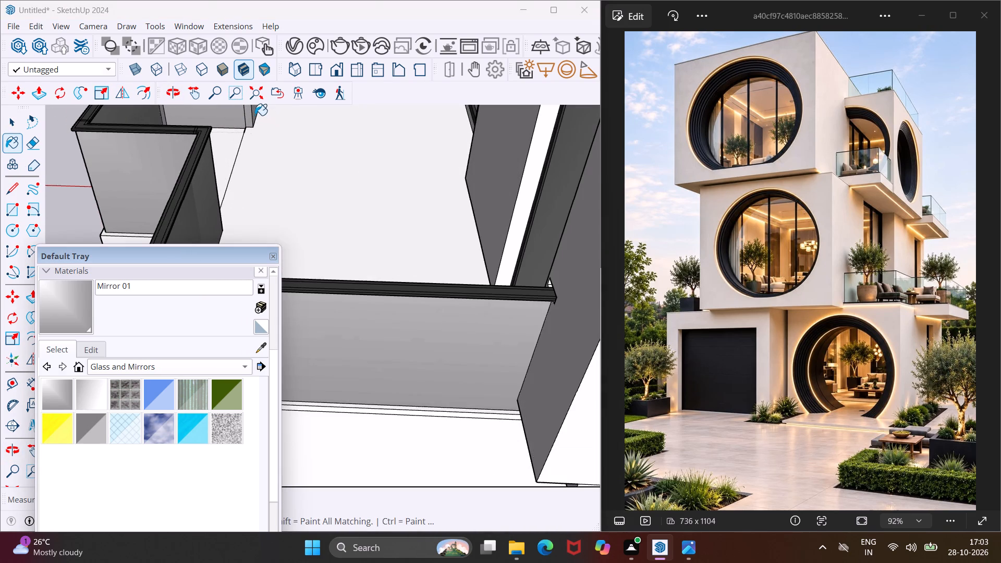
left_click(255, 115)
Paint the outer faces of the small mid-level balcony's parapet, both ends and the front, with Mirror 01.
scroll(255, 115, "down", 6)
middle_click_drag(217, 214, 648, 231)
middle_click_drag(496, 241, 552, 241)
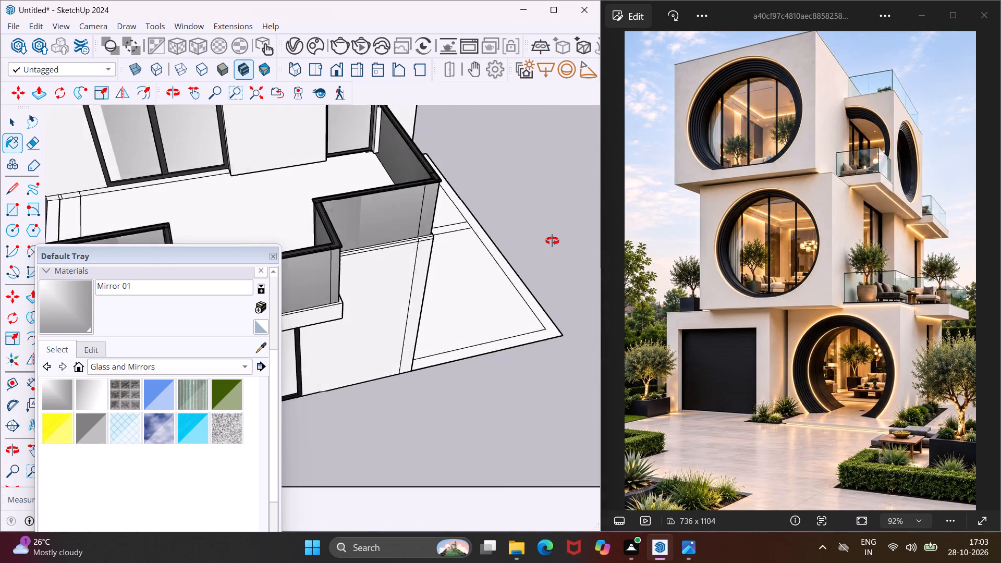
middle_click_drag(552, 241, 662, 241)
scroll(470, 225, "down", 17)
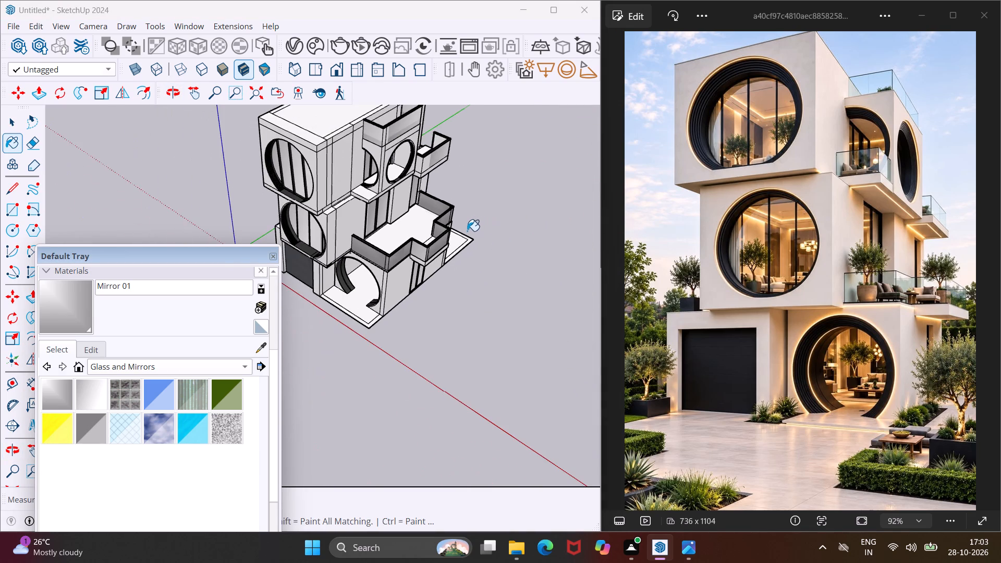
scroll(425, 156, "up", 17)
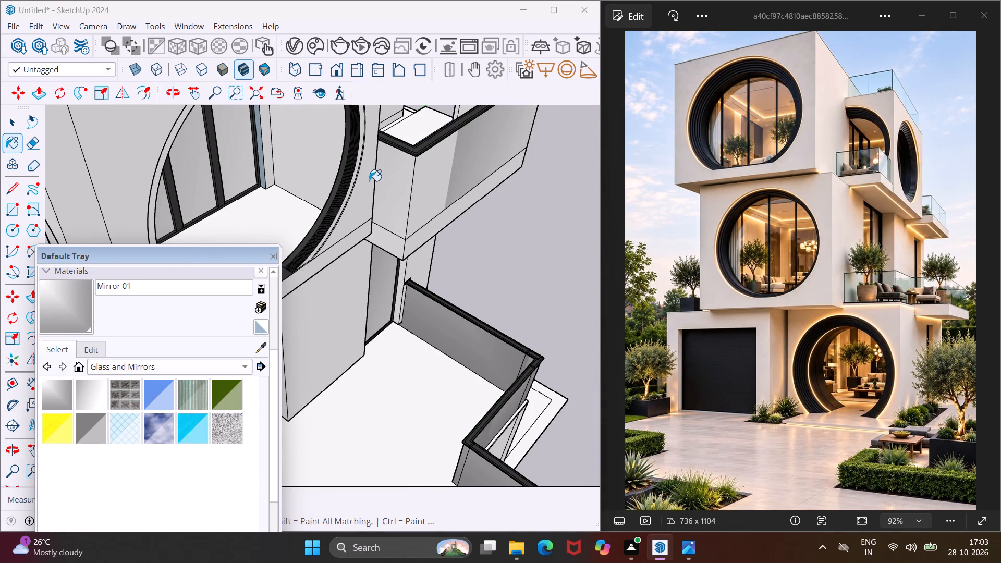
left_click(393, 180)
left_click(440, 176)
middle_click_drag(522, 151, 480, 161)
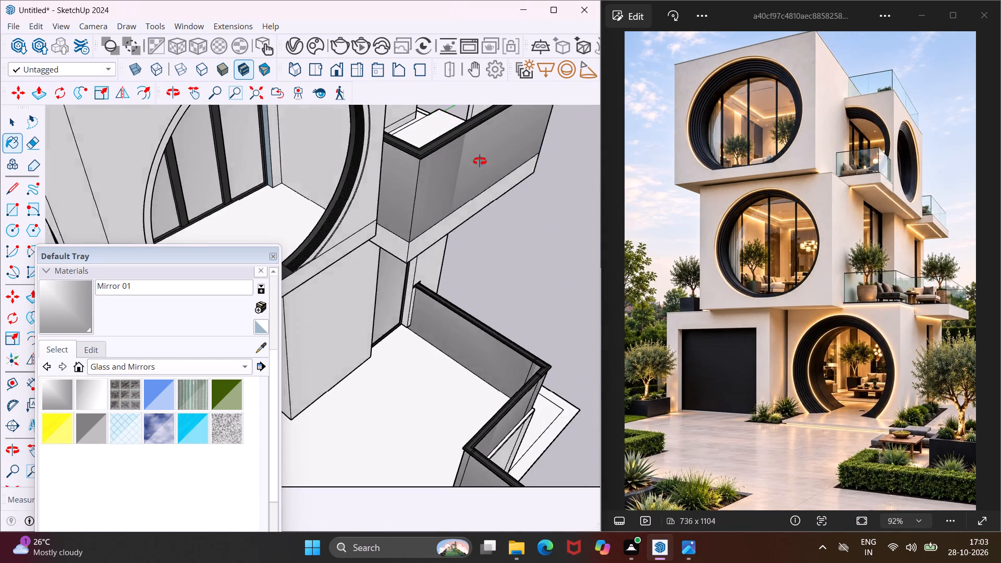
middle_click_drag(480, 161, 223, 195)
scroll(187, 174, "down", 7)
scroll(185, 174, "up", 1)
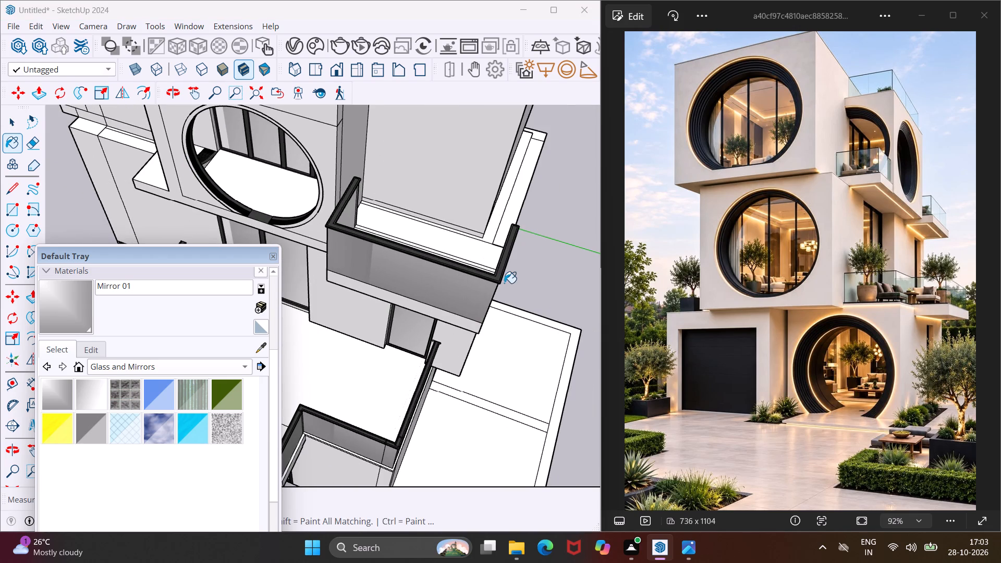
middle_click_drag(503, 283, 316, 215)
scroll(372, 273, "up", 3)
left_click(372, 273)
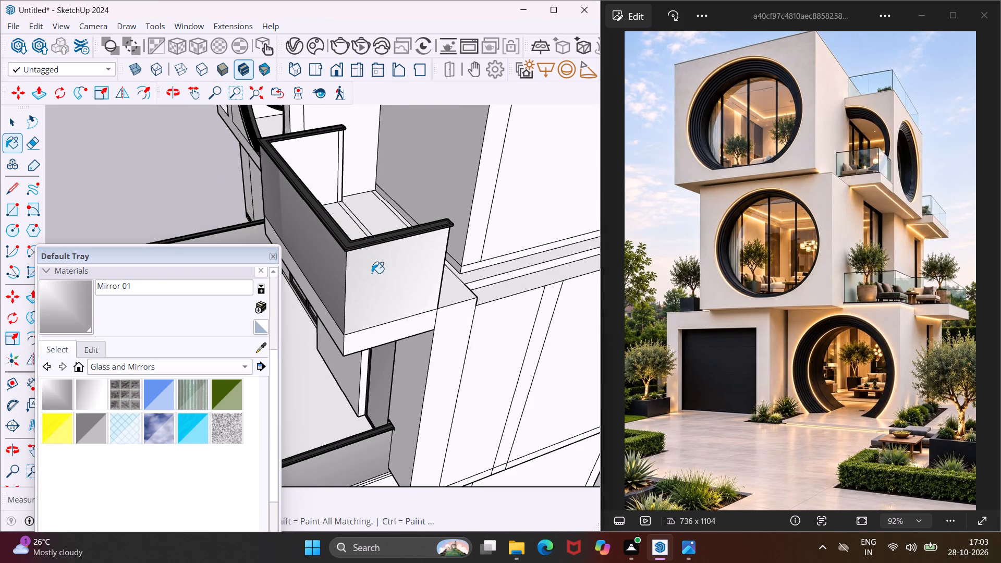
Paint the inner faces of the small balcony's two end parapets and front, plus the narrow far-end strip, with Mirror 01.
left_click(325, 178)
scroll(334, 177, "down", 4)
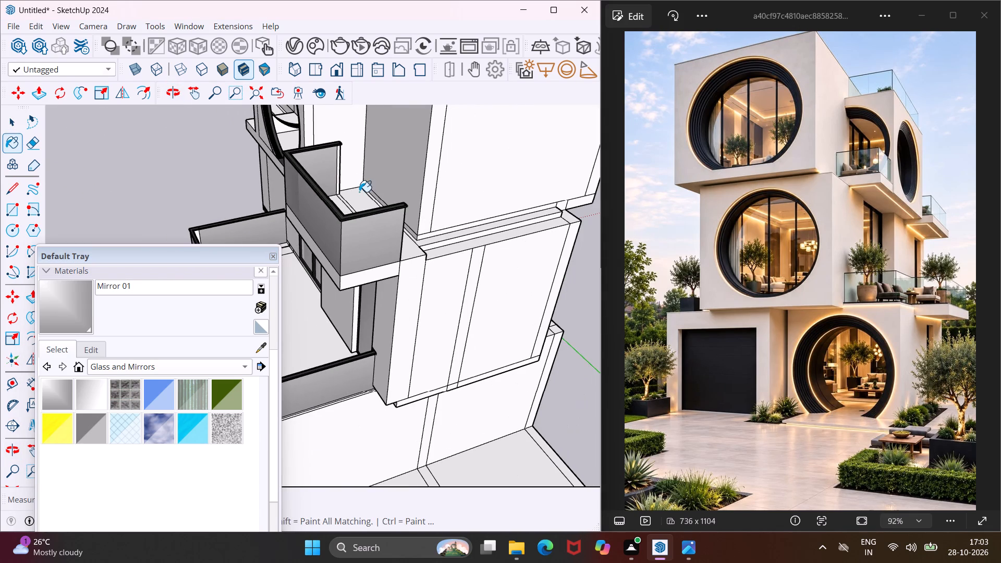
middle_click_drag(359, 192, 204, 204)
left_click(203, 204)
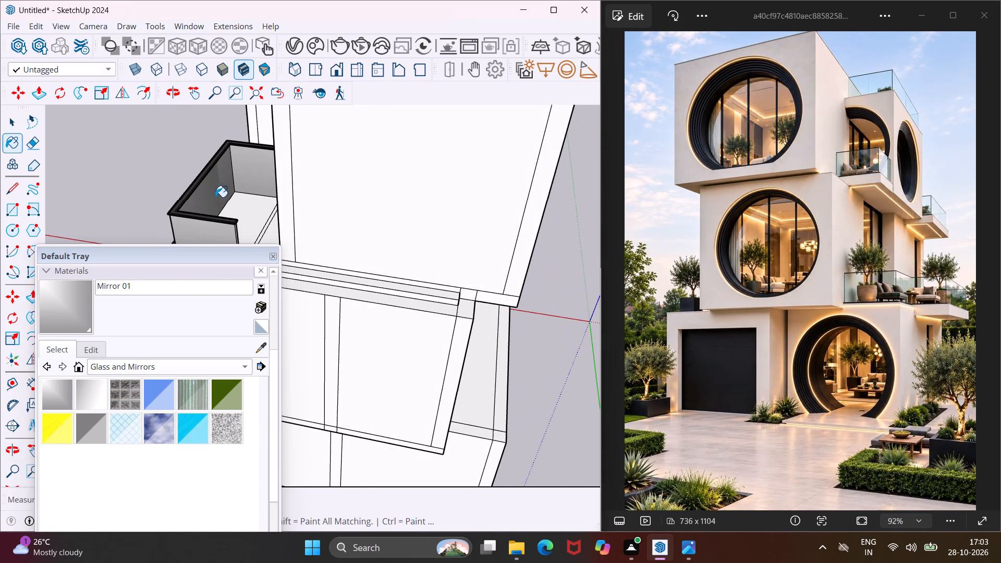
scroll(218, 183, "down", 5)
middle_click_drag(213, 204, 579, 250)
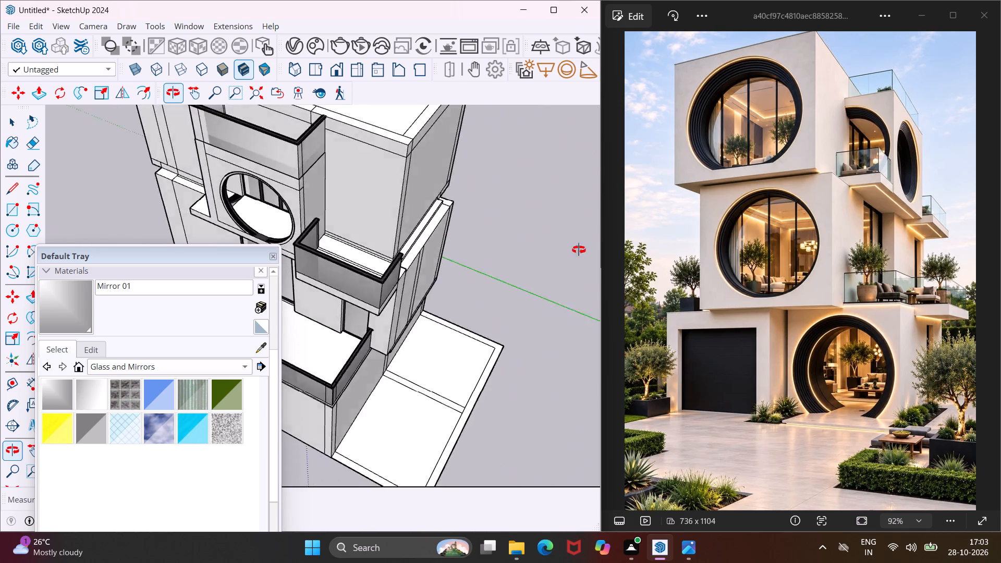
middle_click_drag(579, 250, 748, 239)
scroll(451, 192, "up", 7)
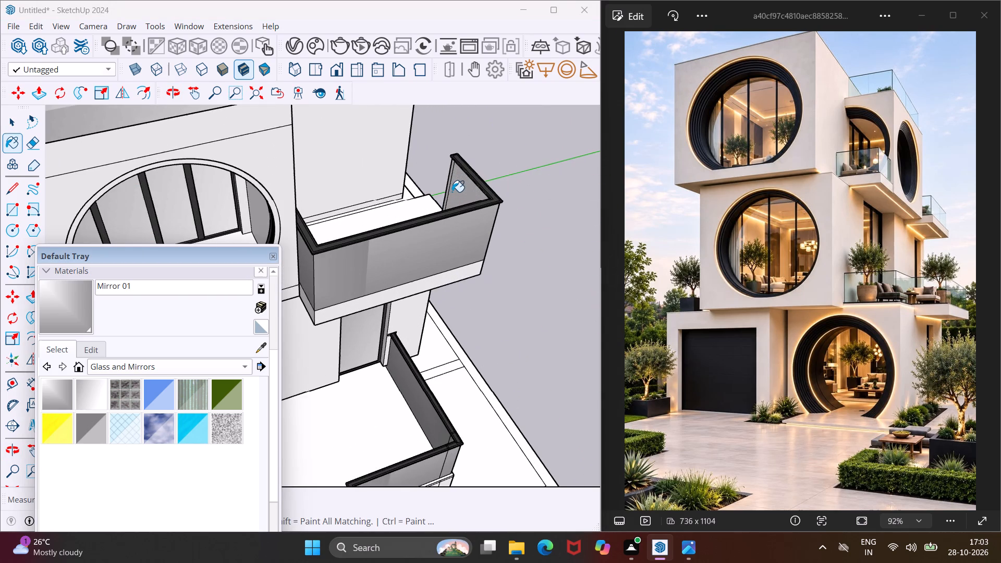
left_click(457, 192)
scroll(449, 181, "up", 4)
left_click(449, 181)
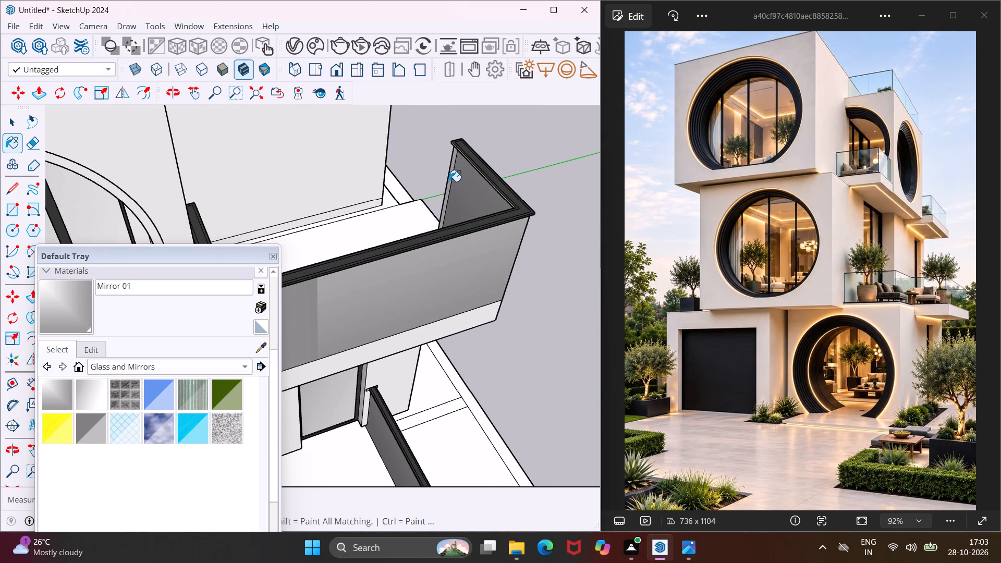
Paint the top balcony's near end outer face, its corner strip and the front outer face with Mirror 01.
scroll(449, 181, "down", 14)
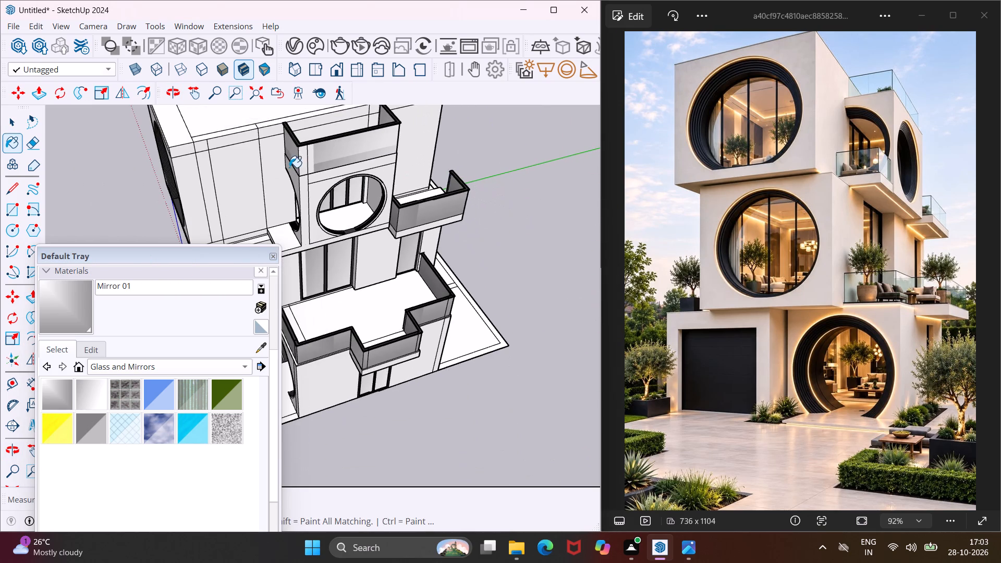
scroll(286, 158, "up", 10)
left_click(302, 141)
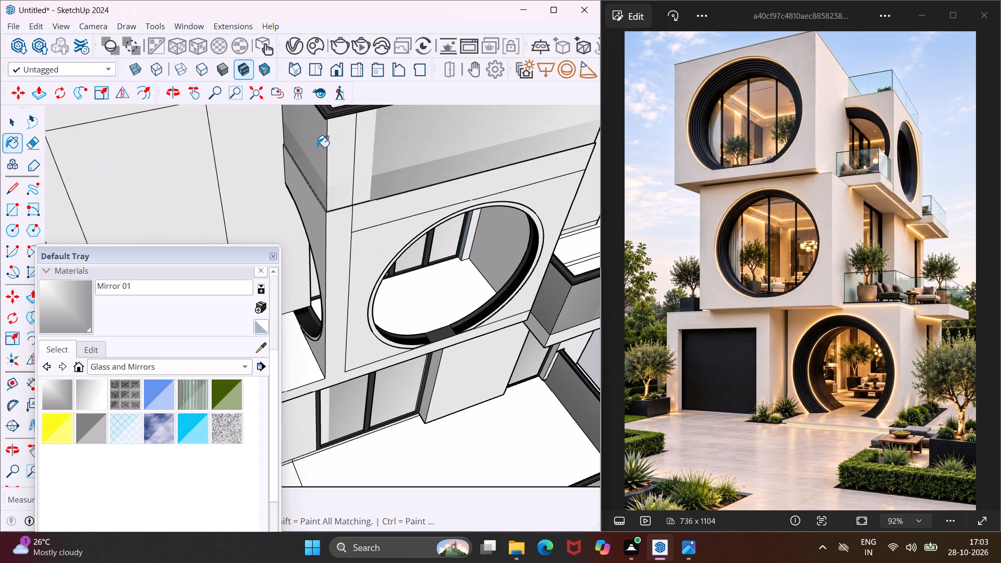
left_click(333, 157)
left_click(357, 154)
Paint the top balcony's far end outer face and the adjoining narrow corner strip with Mirror 01.
middle_click_drag(403, 160, 288, 161)
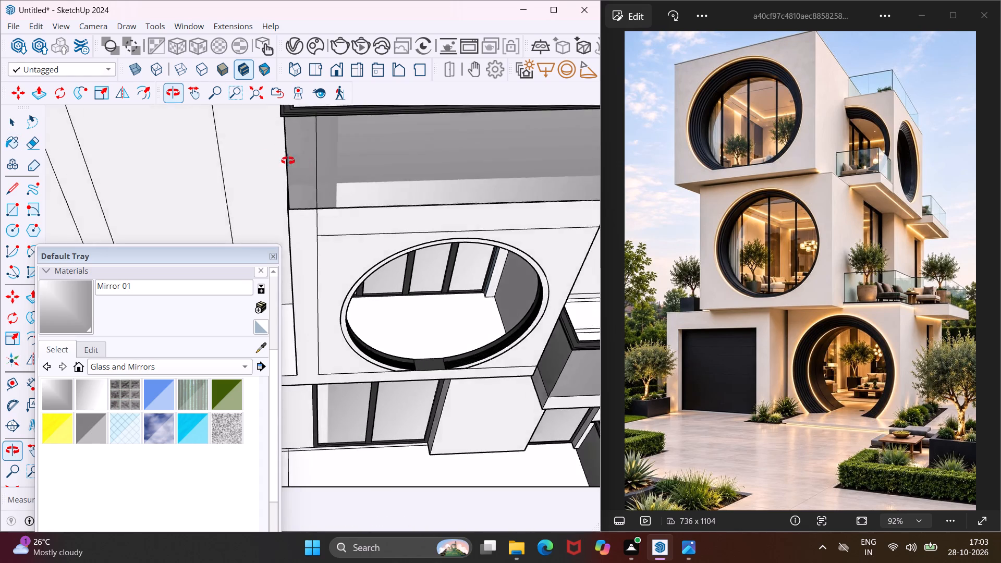
scroll(296, 161, "up", 1)
middle_click_drag(288, 161, 205, 158)
scroll(199, 156, "down", 4)
middle_click_drag(384, 204, 254, 189)
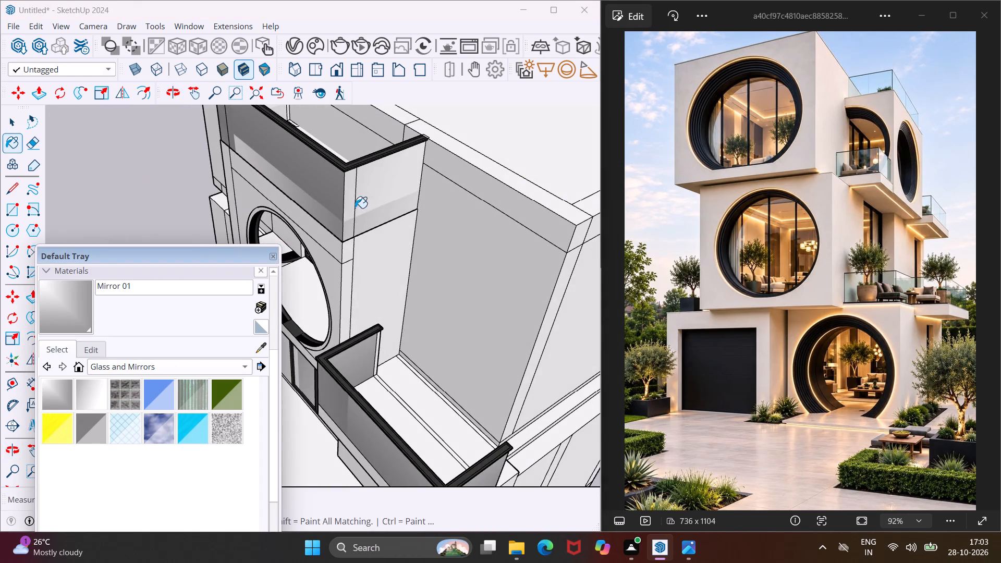
scroll(371, 203, "up", 3)
left_click(371, 199)
left_click(340, 195)
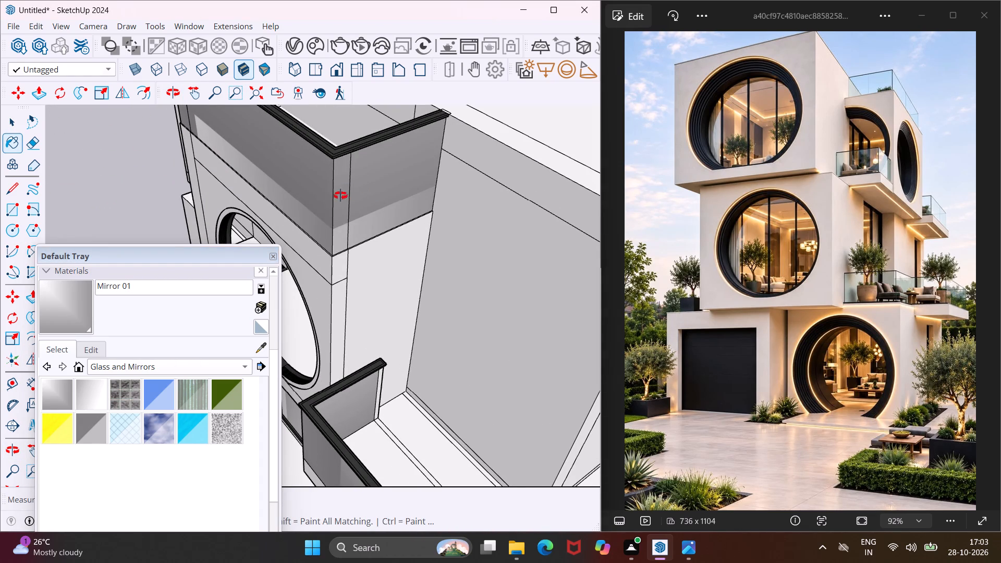
Paint the top balcony's inner parapet faces at both ends and along the front, including the corner strips, with Mirror 01, and finish painting.
middle_click_drag(340, 195, 396, 326)
left_click(164, 130)
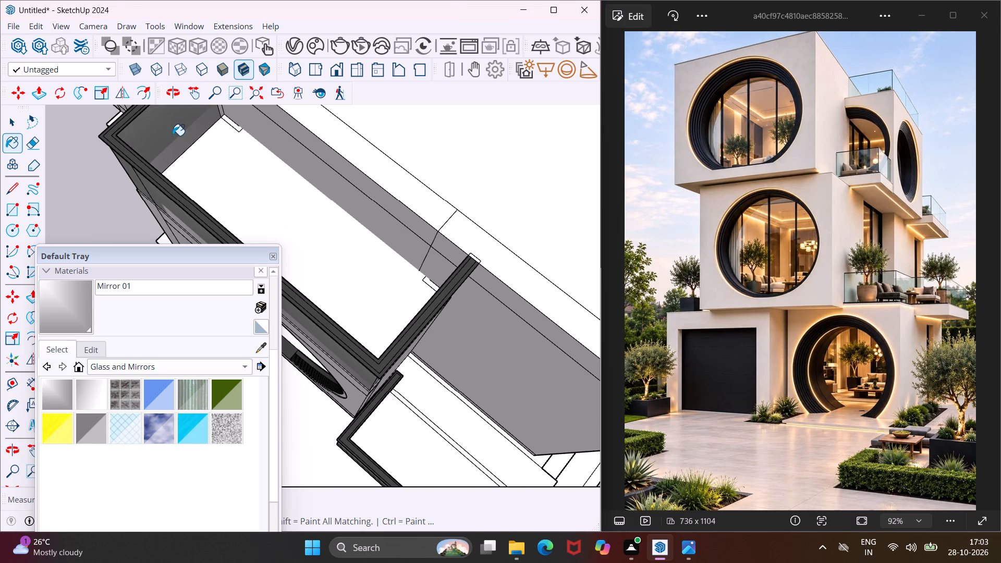
scroll(176, 138, "down", 5)
middle_click_drag(176, 143, 734, 114)
scroll(364, 157, "up", 7)
left_click(364, 157)
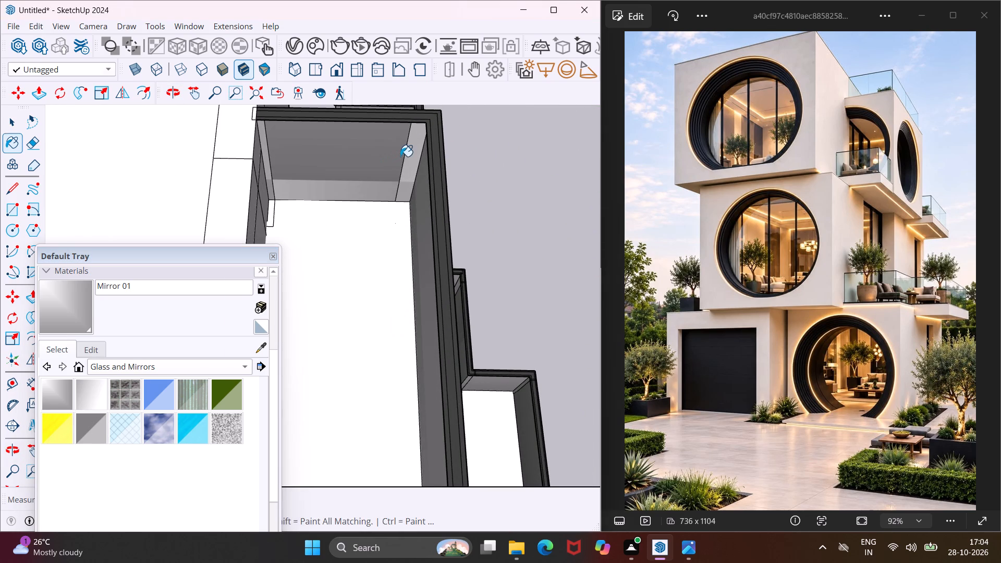
left_click(402, 156)
left_click(411, 160)
left_click(416, 189)
middle_click_drag(423, 209, 586, 203)
scroll(402, 221, "down", 4)
middle_click_drag(409, 235, 334, 233)
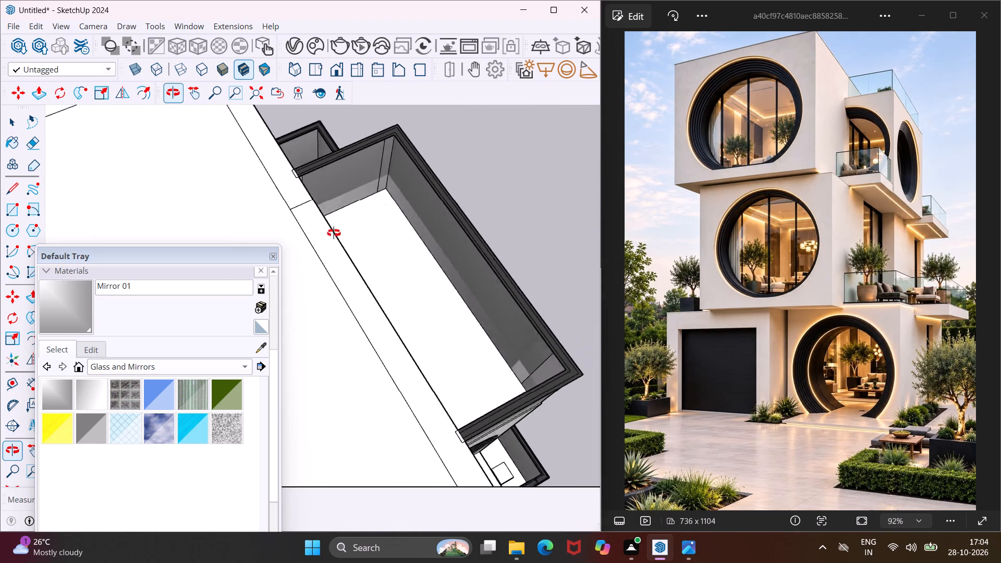
middle_click_drag(334, 233, 248, 166)
scroll(245, 164, "down", 14)
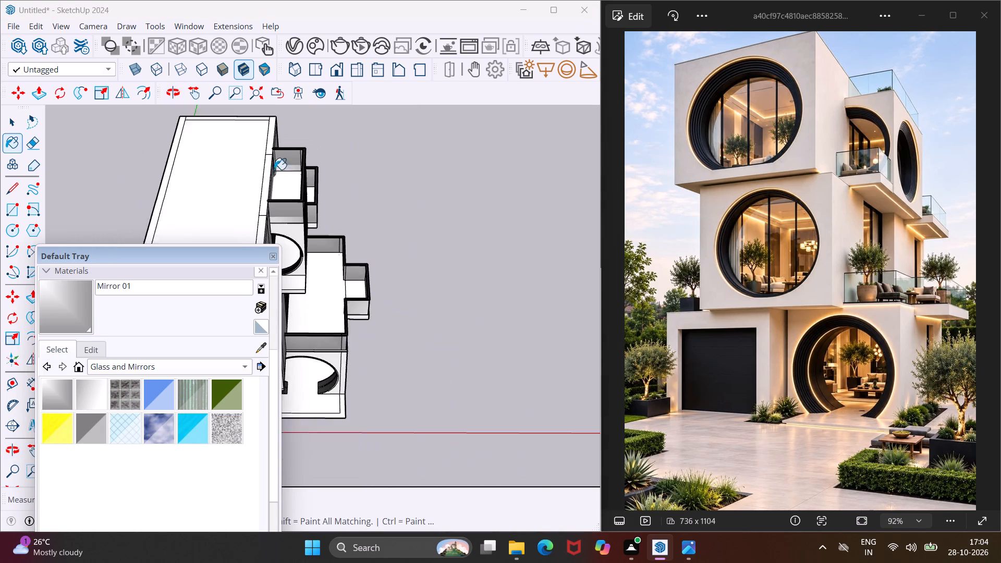
scroll(274, 169, "down", 1)
scroll(292, 230, "down", 5)
middle_click_drag(307, 255, 489, 145)
key("Escape")
key("space")
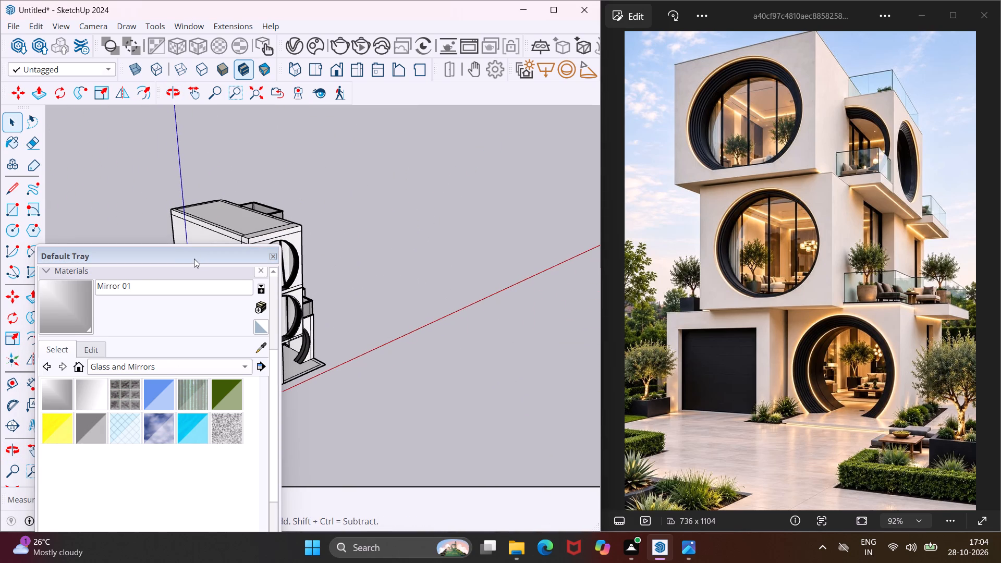
Offset the top face of the small balcony slab below the upper round side opening inward by about 1 3/4".
left_click_drag(194, 259, 569, 396)
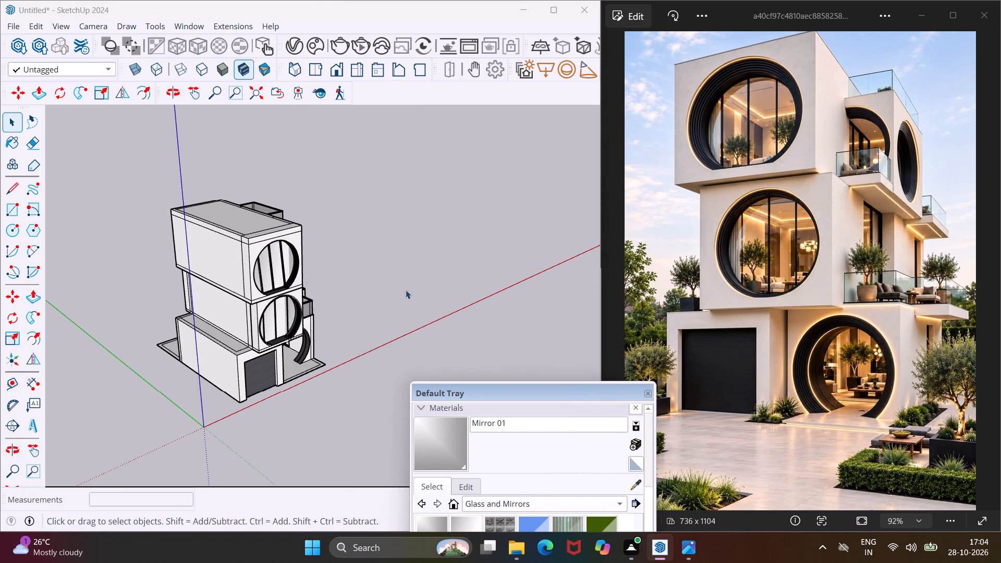
scroll(406, 290, "down", 1)
middle_click_drag(406, 290, 174, 316)
scroll(313, 262, "up", 11)
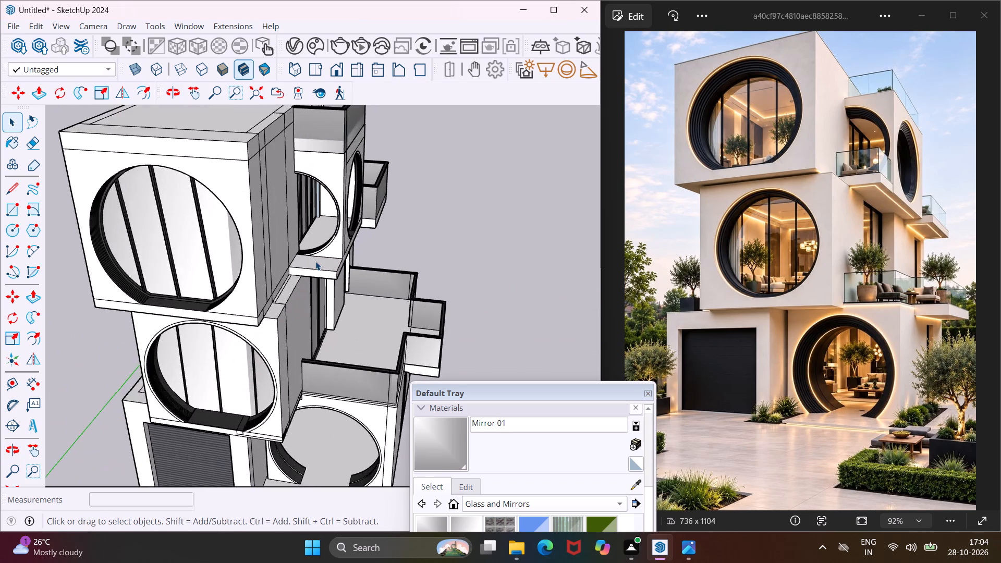
scroll(315, 261, "up", 6)
middle_click_drag(315, 261, 300, 322)
scroll(335, 294, "up", 9)
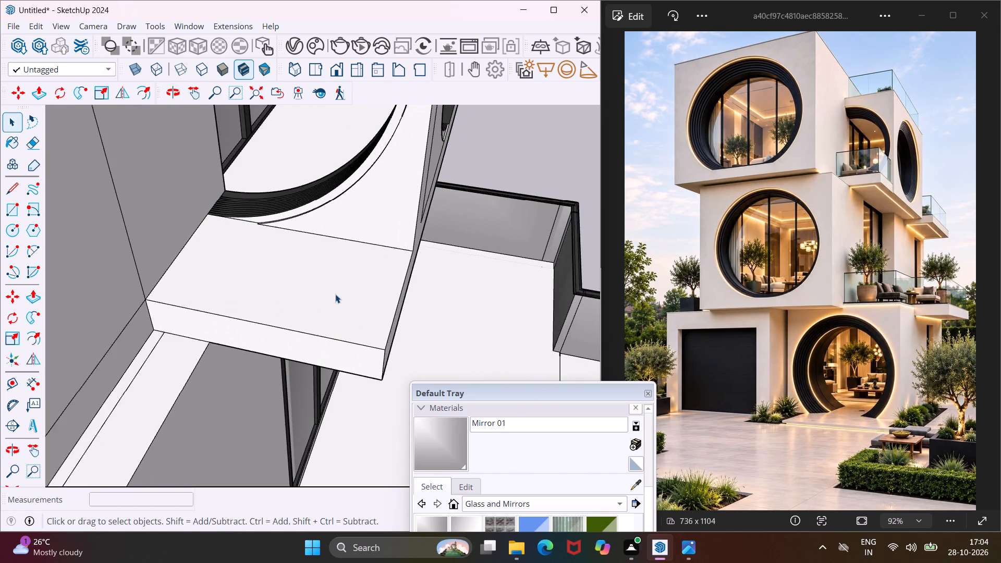
left_click(337, 297)
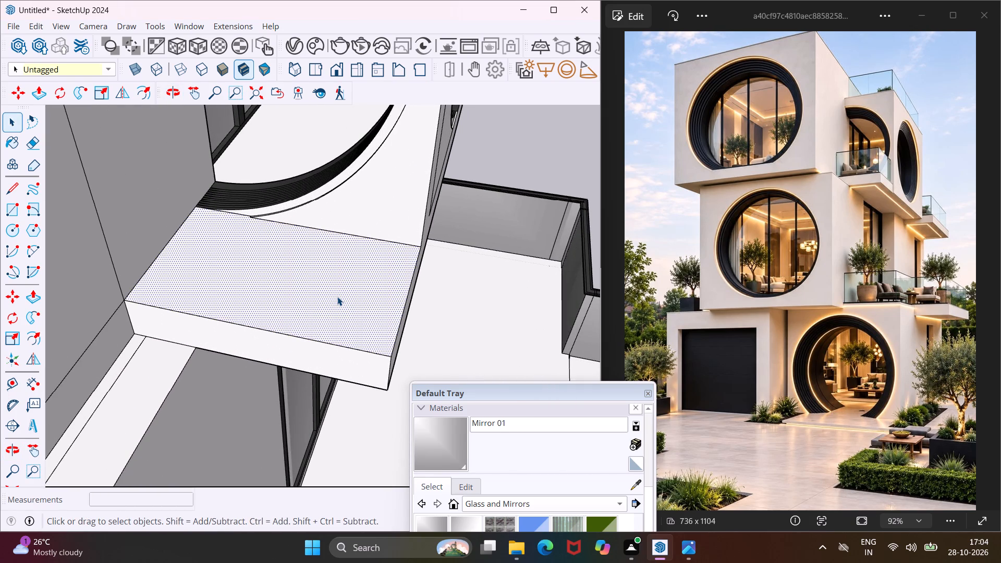
left_click(13, 334)
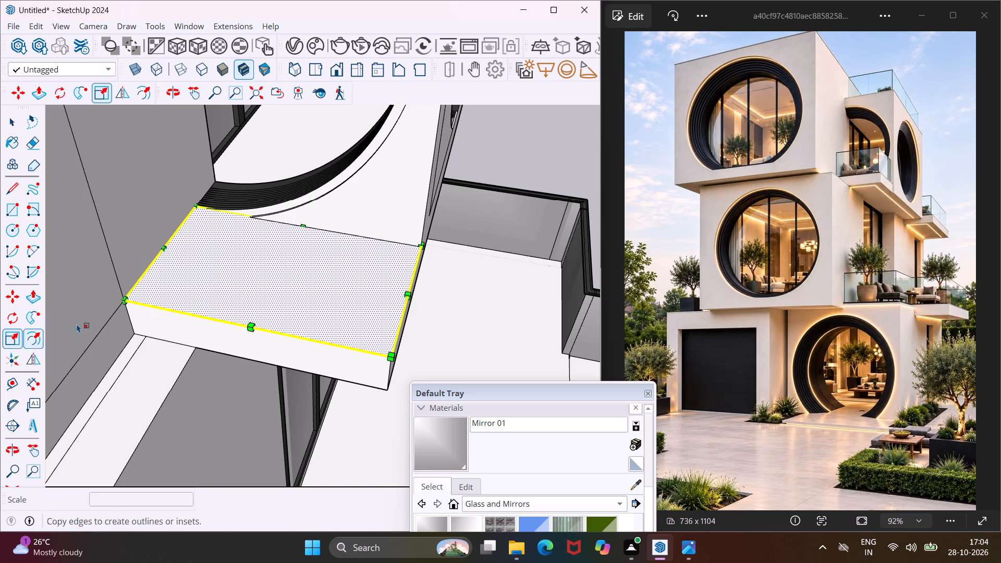
left_click(35, 341)
scroll(301, 321, "up", 4)
left_click(299, 339)
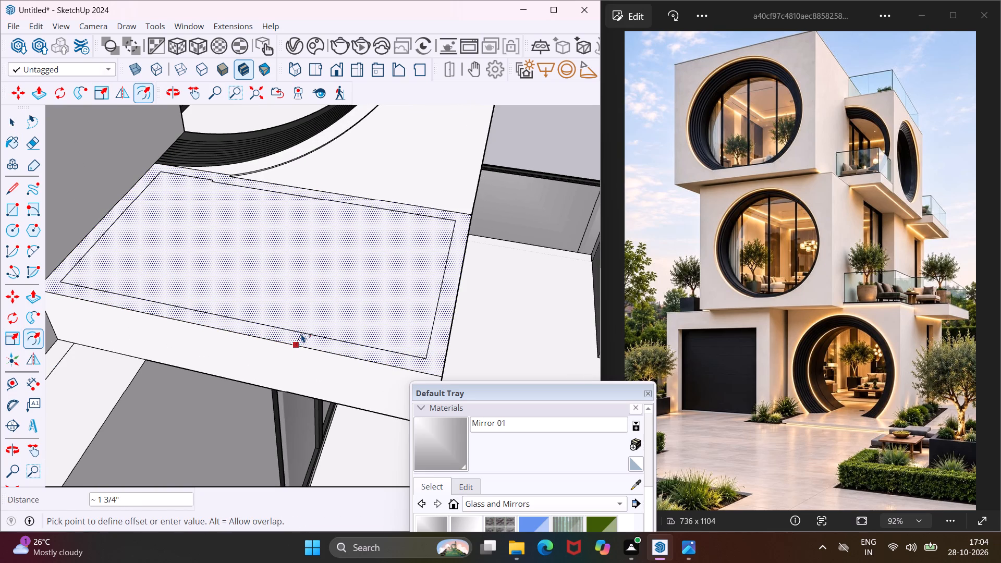
left_click(301, 334)
key("Escape")
key("space")
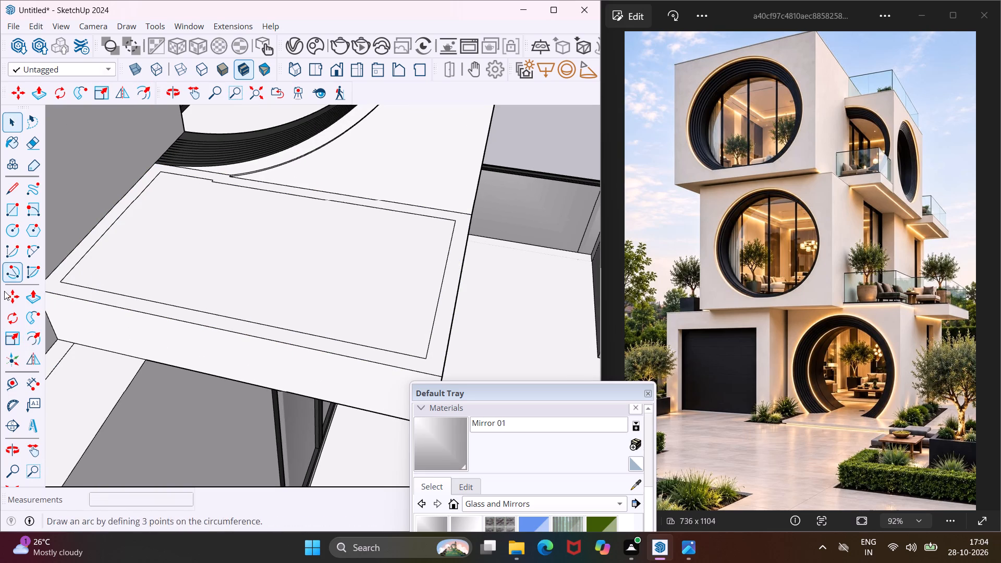
Draw a line about 1 3/4" long across the slab's offset border at each wall end, separating the L-shaped parapet strip.
left_click(13, 190)
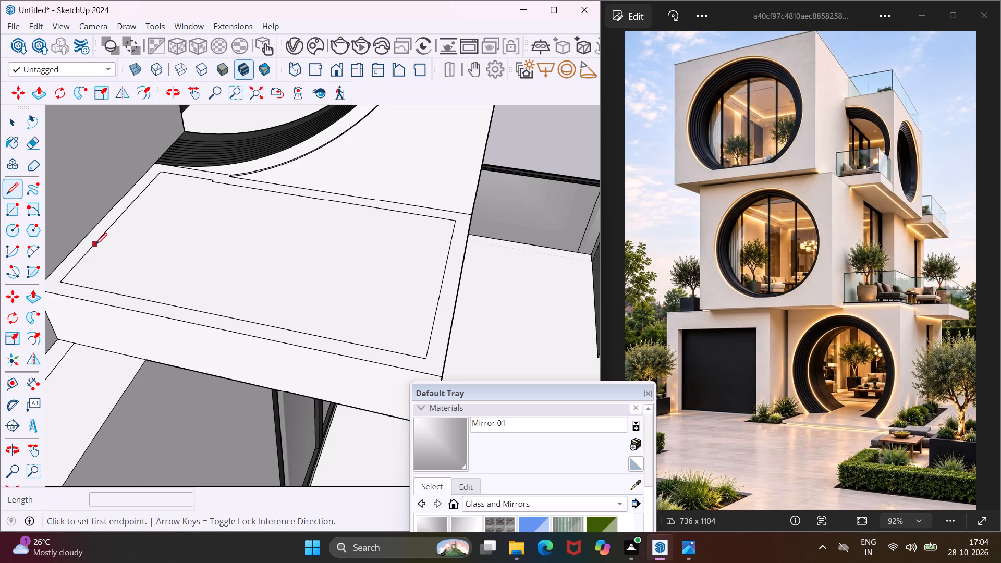
scroll(97, 246, "up", 4)
scroll(81, 274, "down", 4)
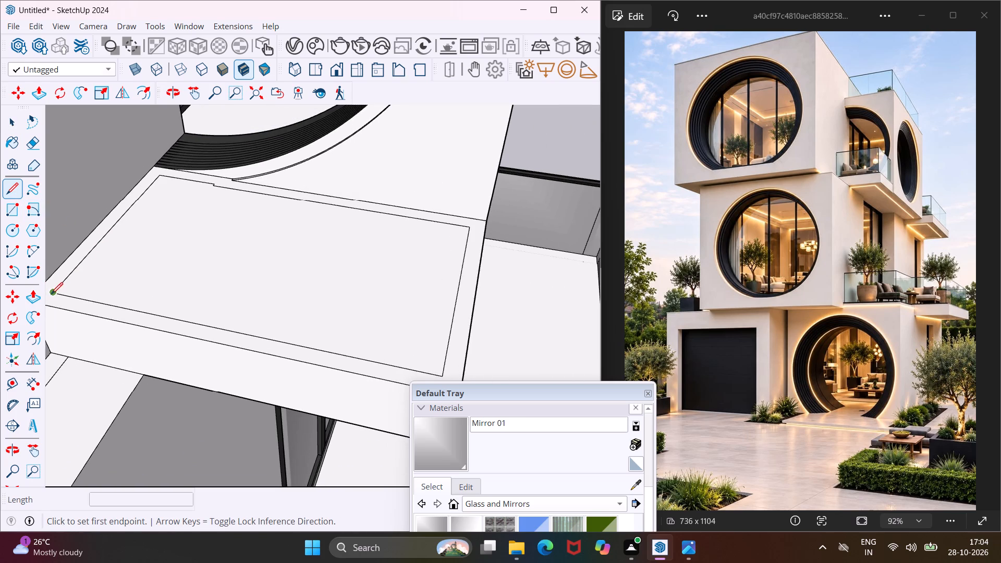
scroll(455, 226, "up", 3)
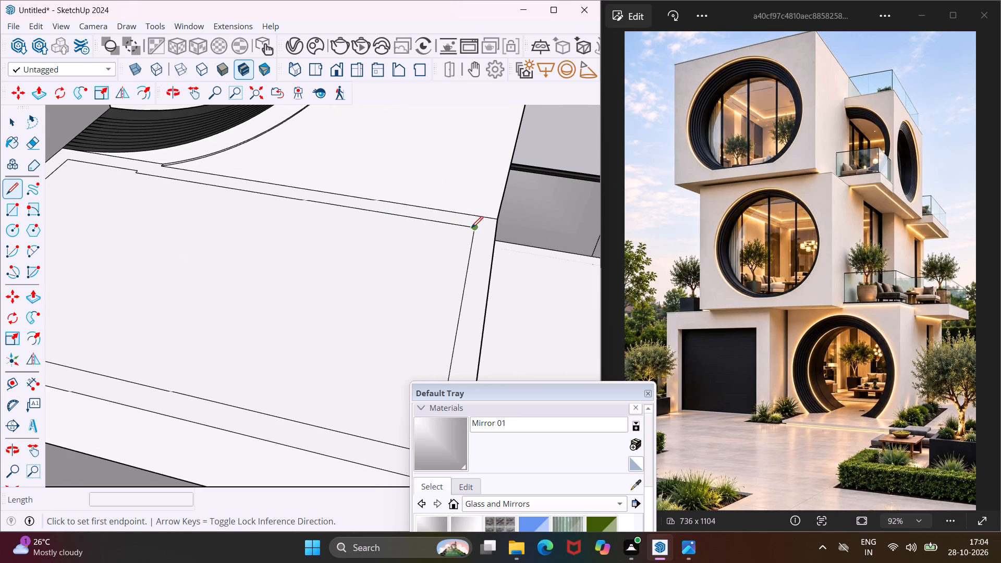
left_click(474, 228)
left_click(477, 216)
scroll(480, 202, "down", 4)
key("Escape")
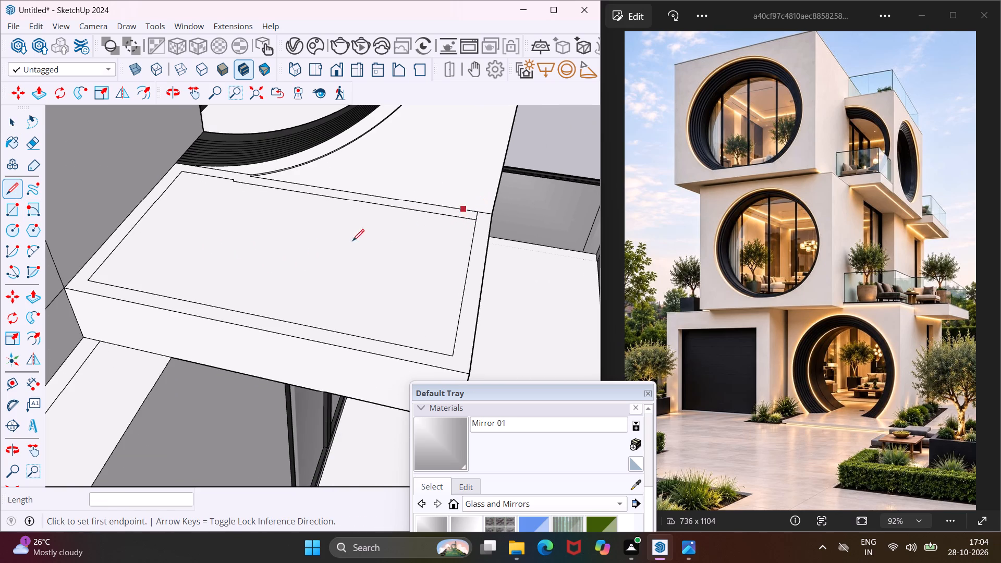
scroll(96, 275, "up", 3)
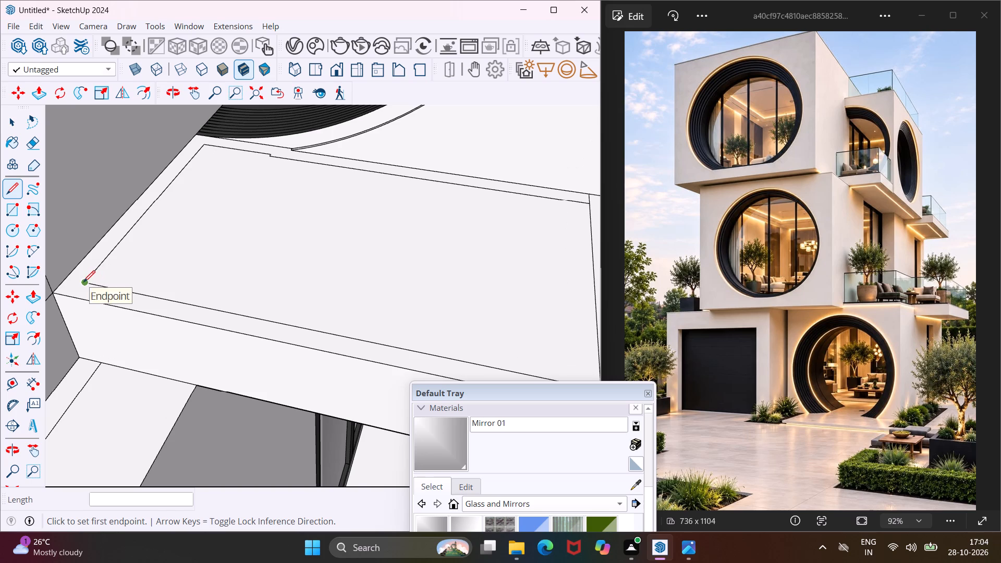
left_click(87, 284)
left_click(69, 277)
key("Escape")
Push/Pull the L-shaped border strip of the small balcony slab up 3' to form the parapet.
key("space")
left_click(97, 299)
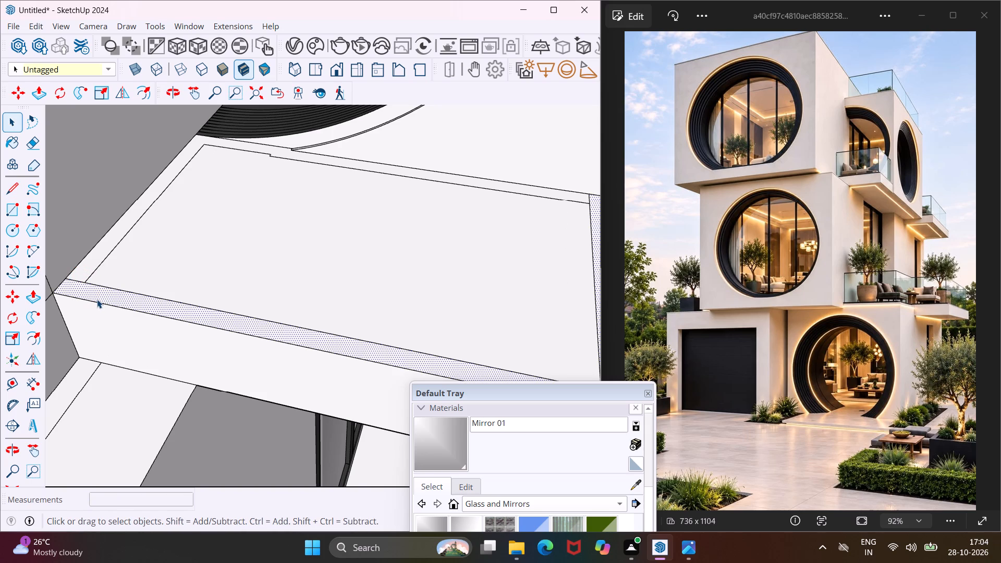
key("p")
left_click(97, 299)
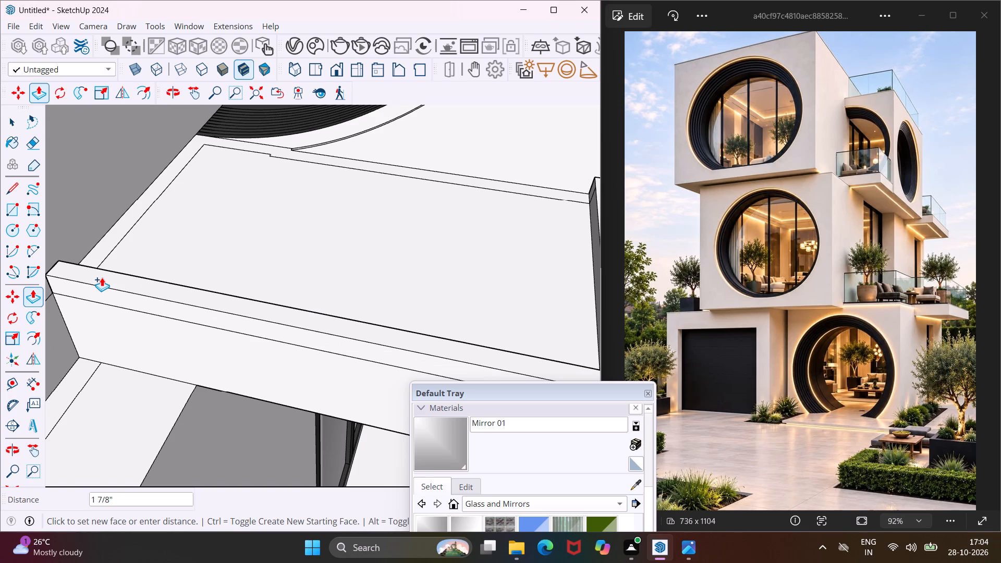
type("3'")
key("Return")
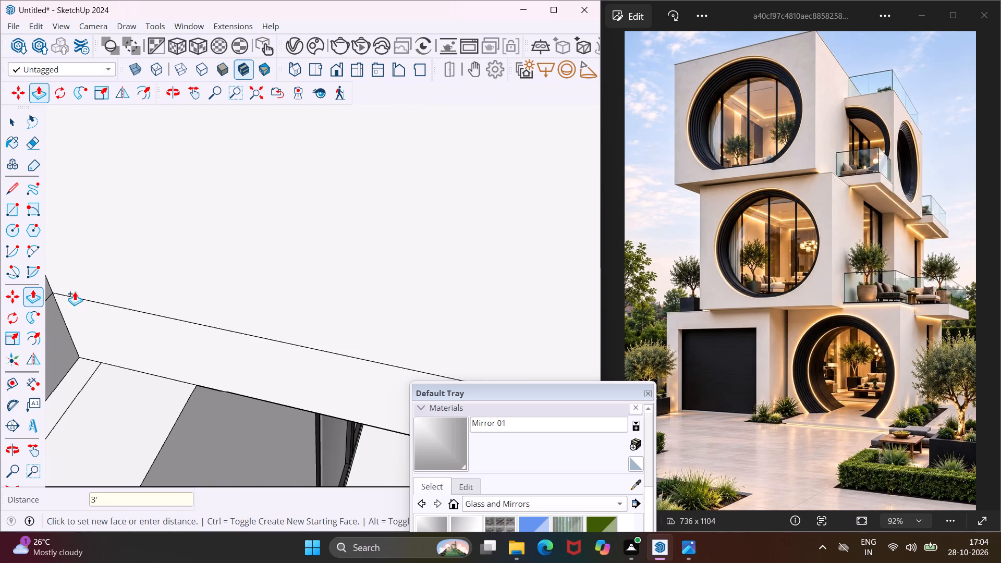
scroll(75, 292, "down", 15)
key("Escape")
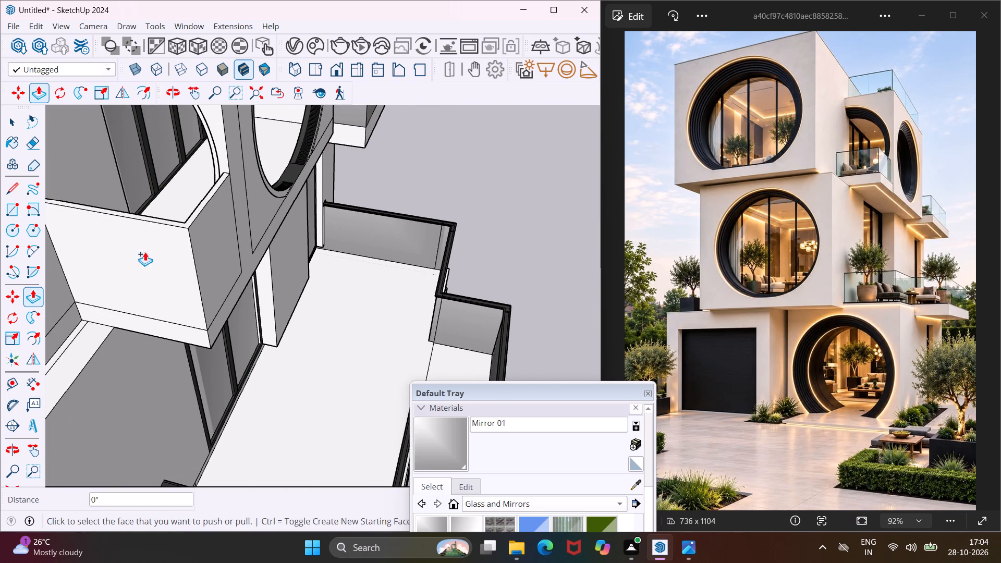
Offset the outline of the small balcony parapet's top face outward by about 5/8" to outline a cap.
key("space")
scroll(175, 221, "up", 4)
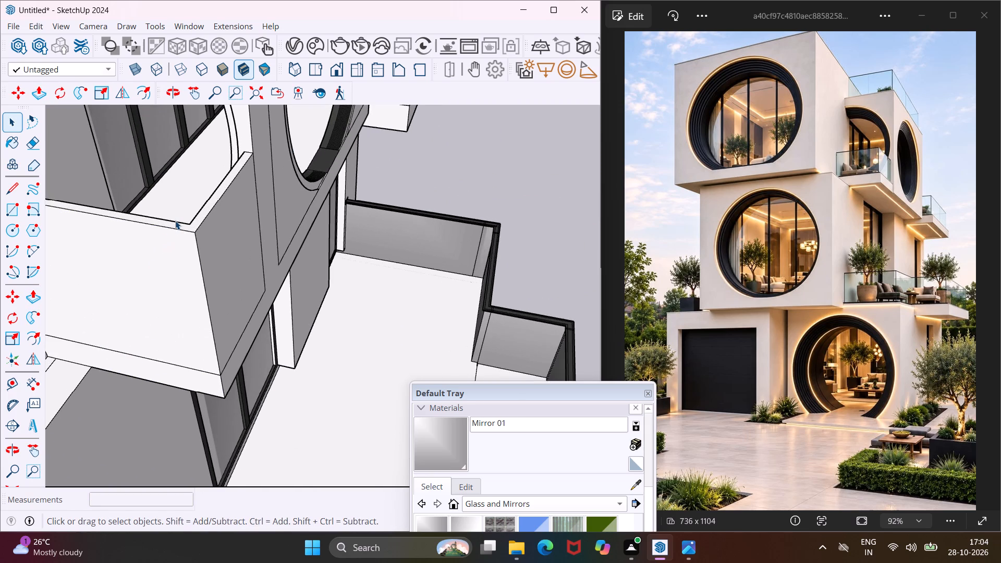
middle_click_drag(175, 221, 220, 253)
scroll(231, 260, "up", 4)
left_click(232, 261)
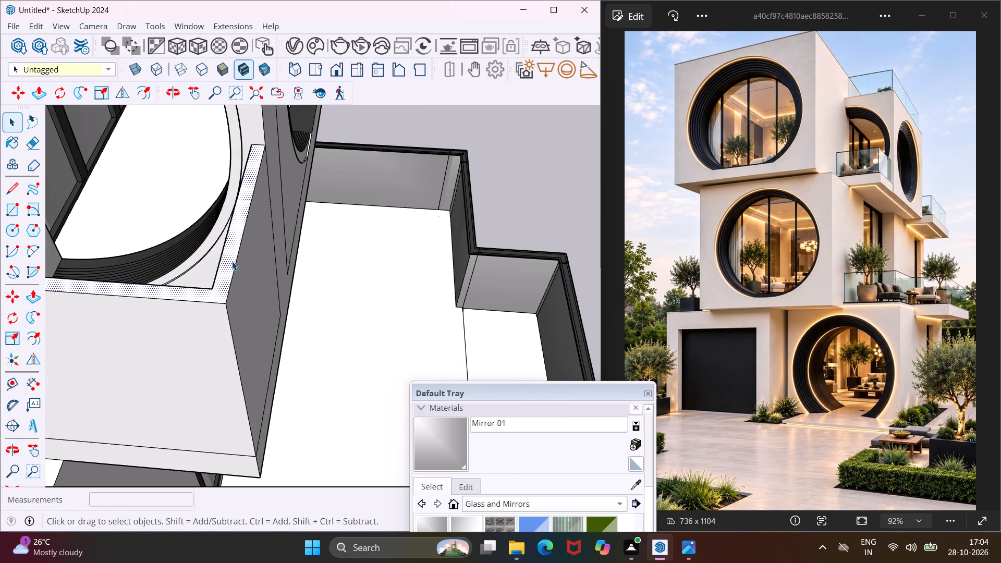
left_click(31, 332)
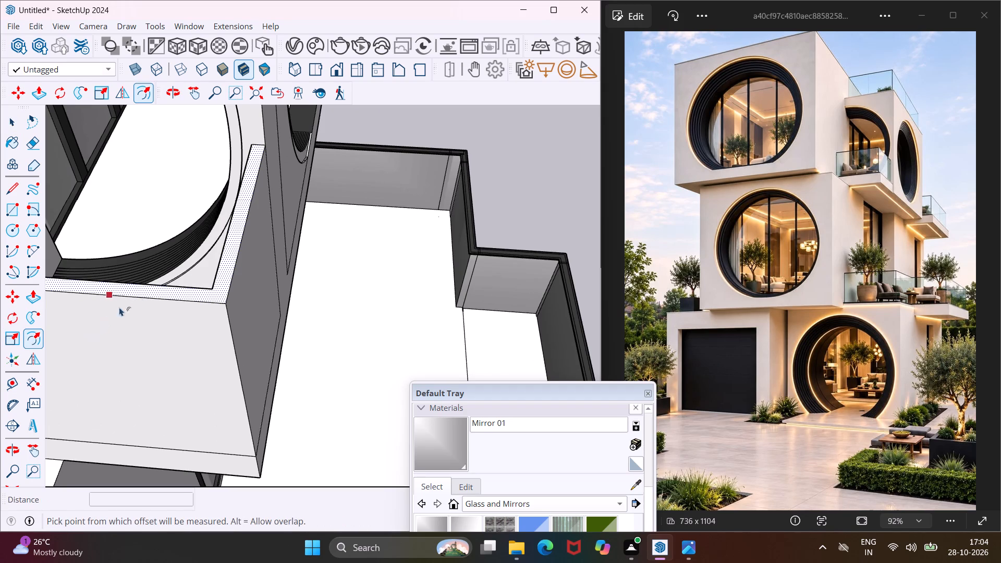
scroll(222, 291, "up", 3)
left_click_drag(222, 291, 229, 291)
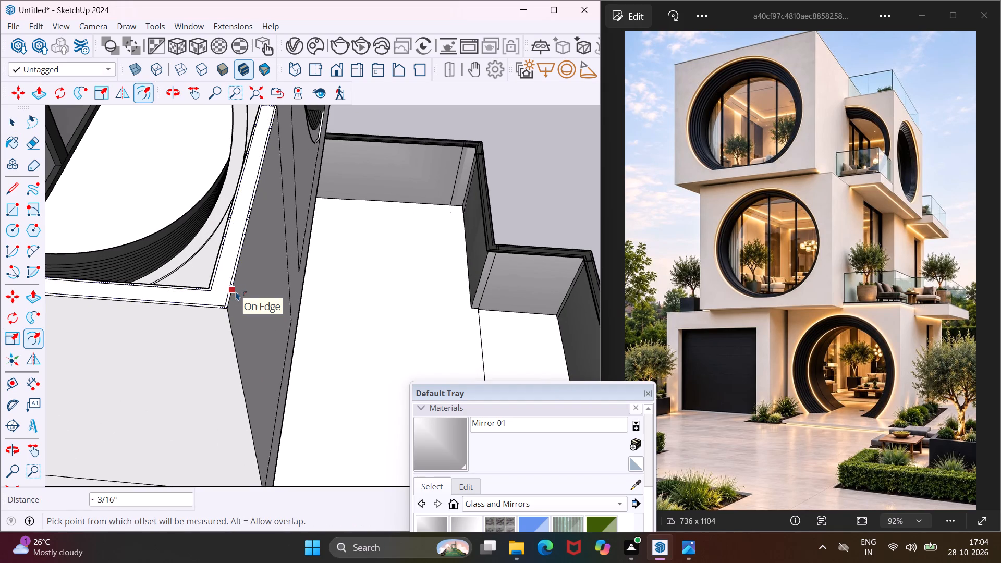
key("ctrl+z")
left_click(237, 296)
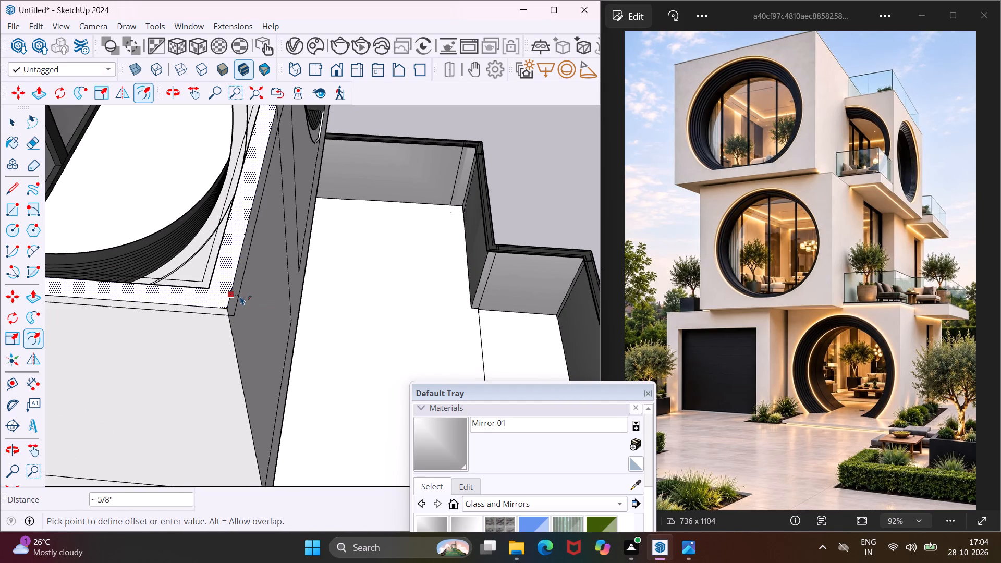
left_click(242, 297)
key("Escape")
key("space")
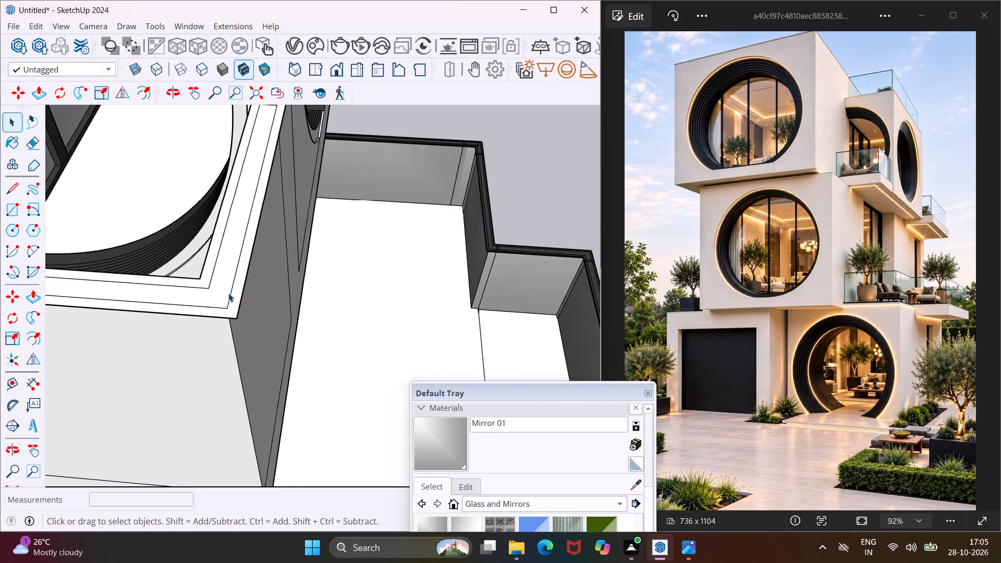
Push/Pull the parapet's top strip up about 9/16" and apply the same distance to the surrounding outer cap strip.
left_click(221, 284)
key("p")
left_click(221, 284)
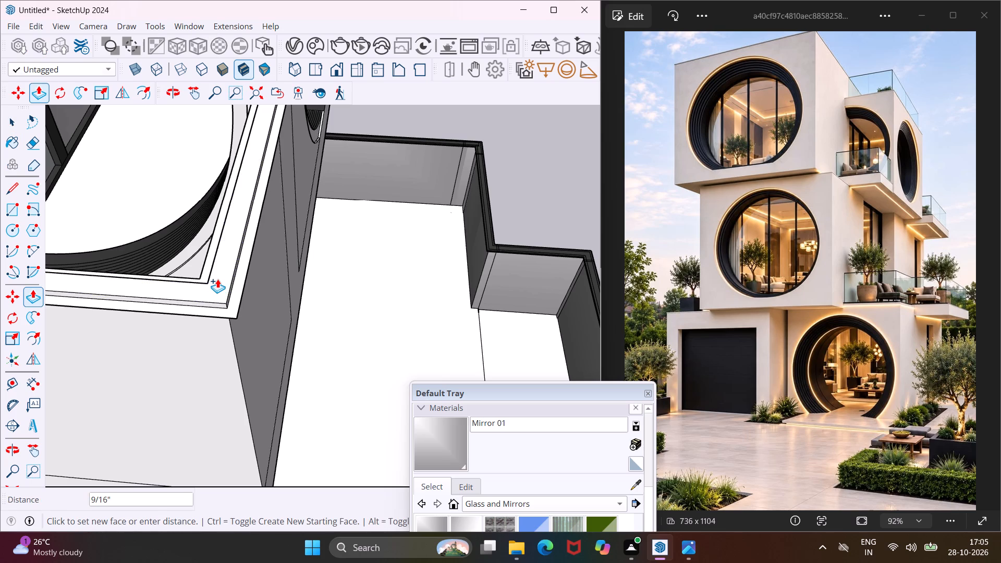
left_click(217, 279)
scroll(233, 298, "up", 4)
double_click(233, 299)
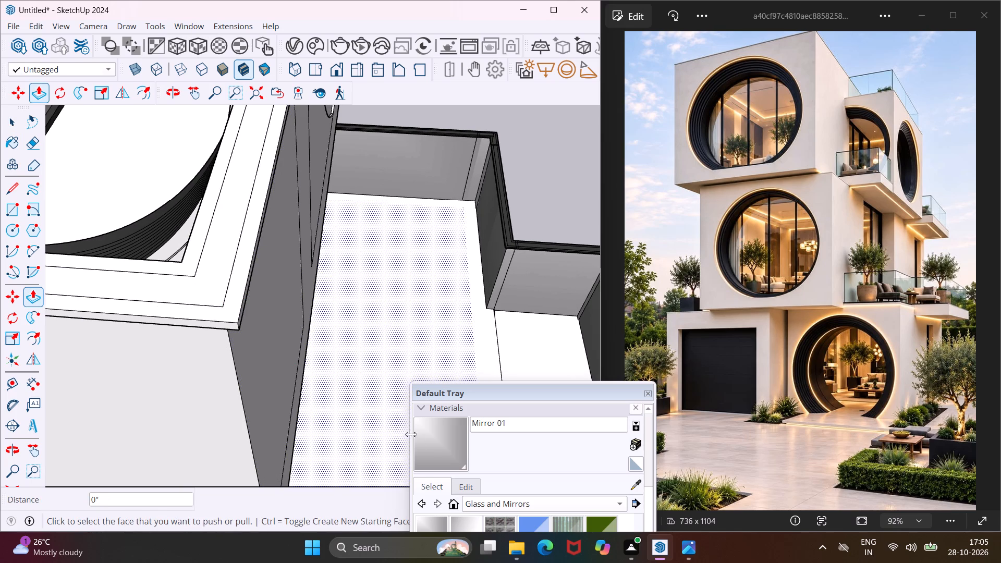
Paint the small balcony parapet's front and side outer faces with Mirror 01.
left_click(429, 442)
left_click(188, 419)
left_click(251, 385)
Paint the small balcony parapet's front and side inner faces with Mirror 01.
scroll(246, 359, "down", 3)
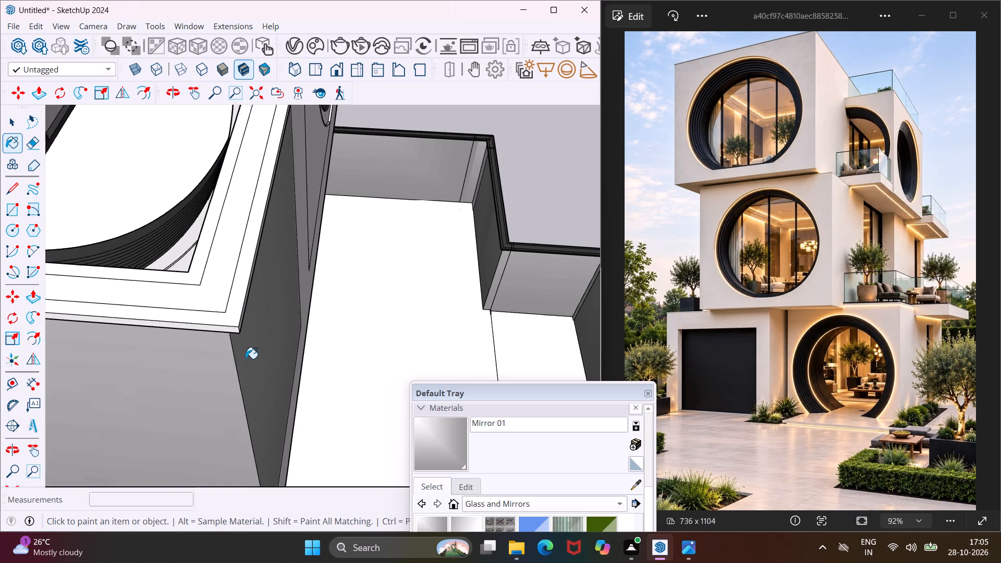
scroll(246, 359, "down", 14)
middle_click_drag(189, 336, 149, 345)
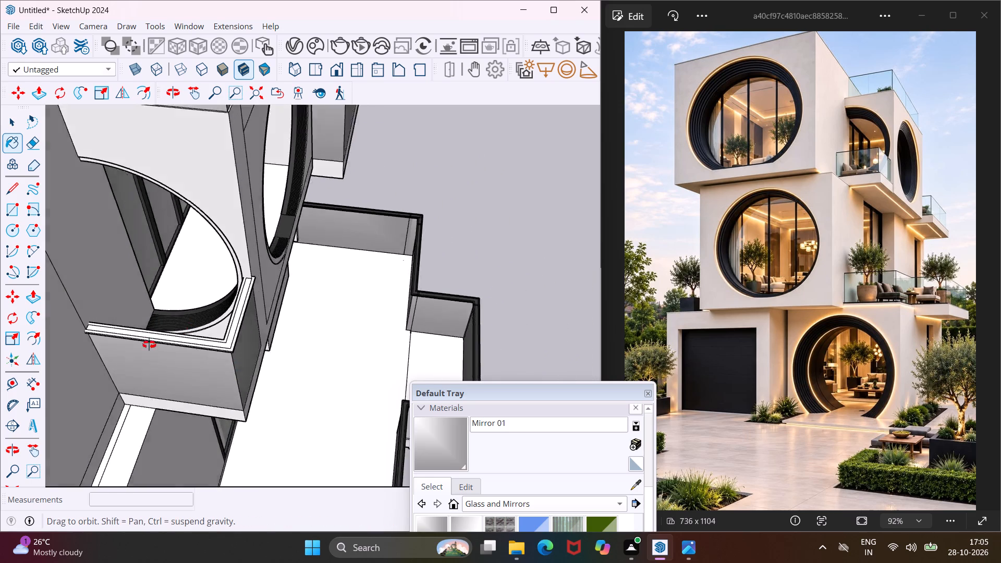
middle_click_drag(149, 345, 0, 391)
scroll(115, 247, "up", 9)
scroll(157, 237, "up", 3)
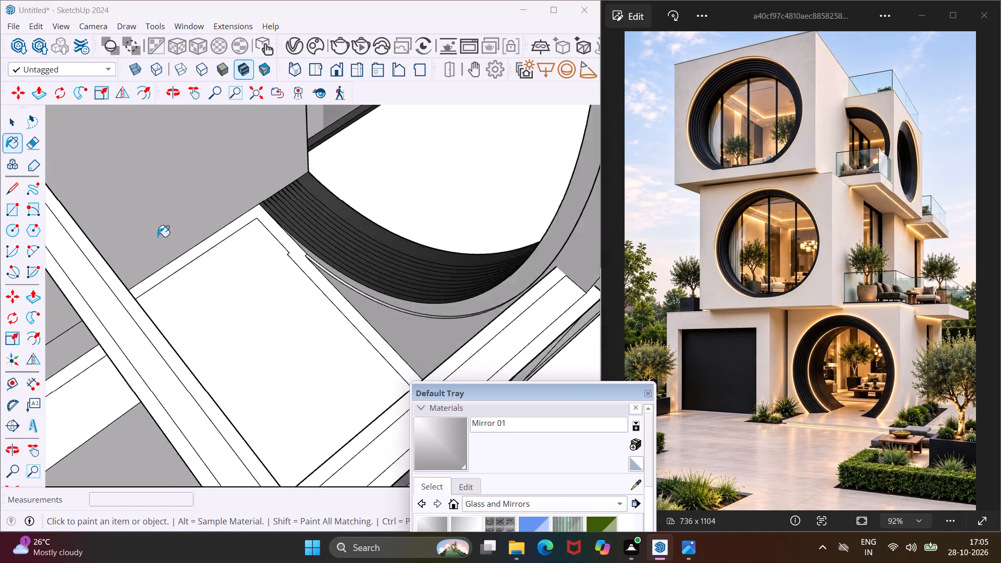
scroll(157, 237, "up", 2)
middle_click_drag(160, 237, 82, 256)
left_click(93, 276)
scroll(99, 290, "down", 3)
middle_click_drag(100, 291, 111, 296)
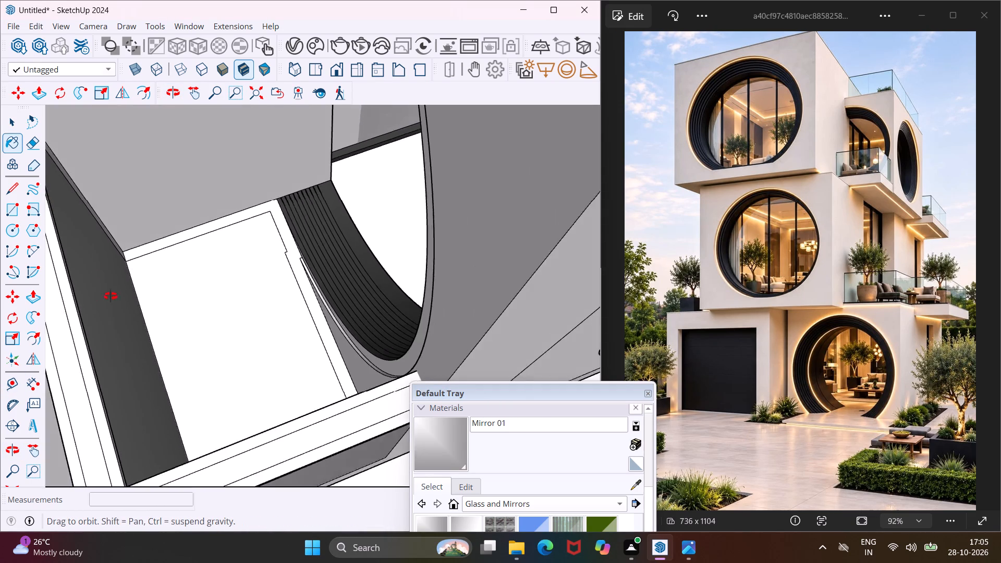
middle_click_drag(111, 296, 364, 323)
left_click(462, 329)
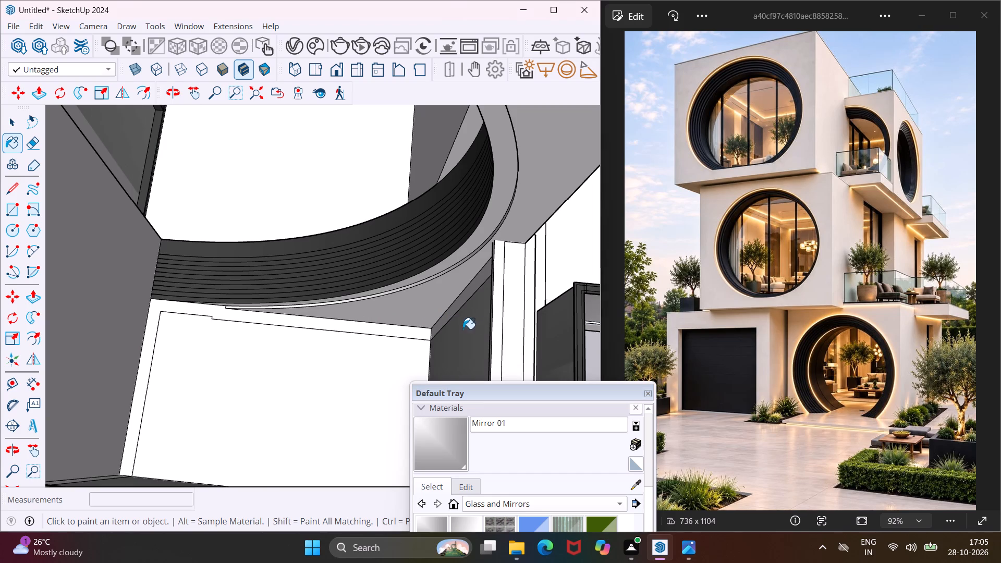
Choose 0136_Charcoal from Colors-Named and paint the top faces of the small balcony parapet's cap.
left_click(493, 502)
left_click(490, 436)
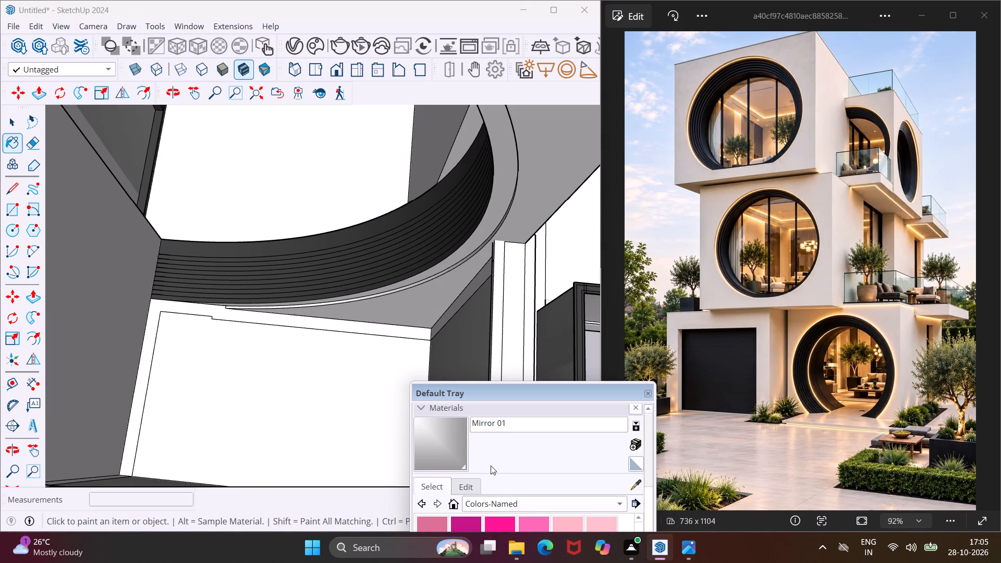
scroll(489, 466, "down", 19)
scroll(505, 487, "down", 3)
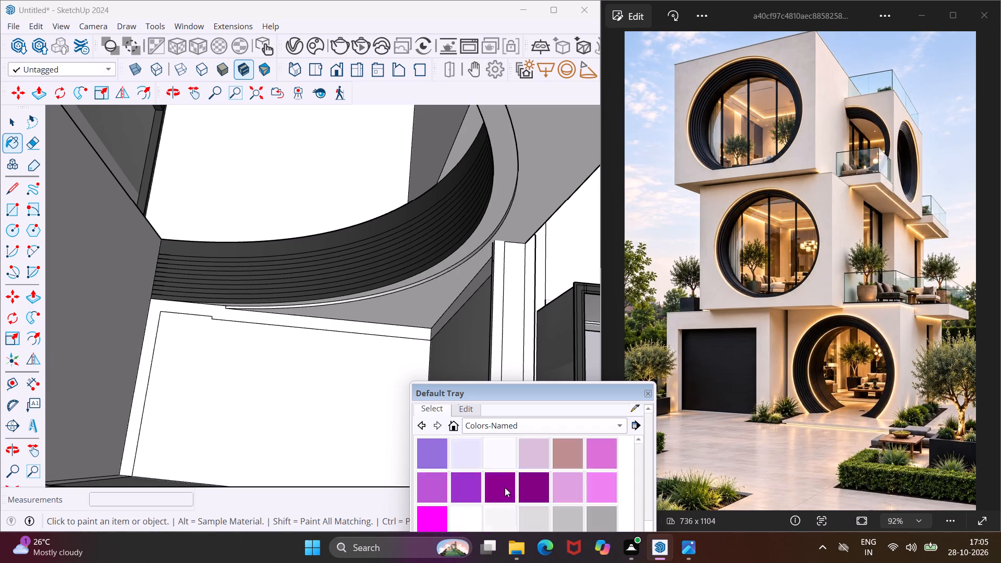
scroll(505, 487, "down", 2)
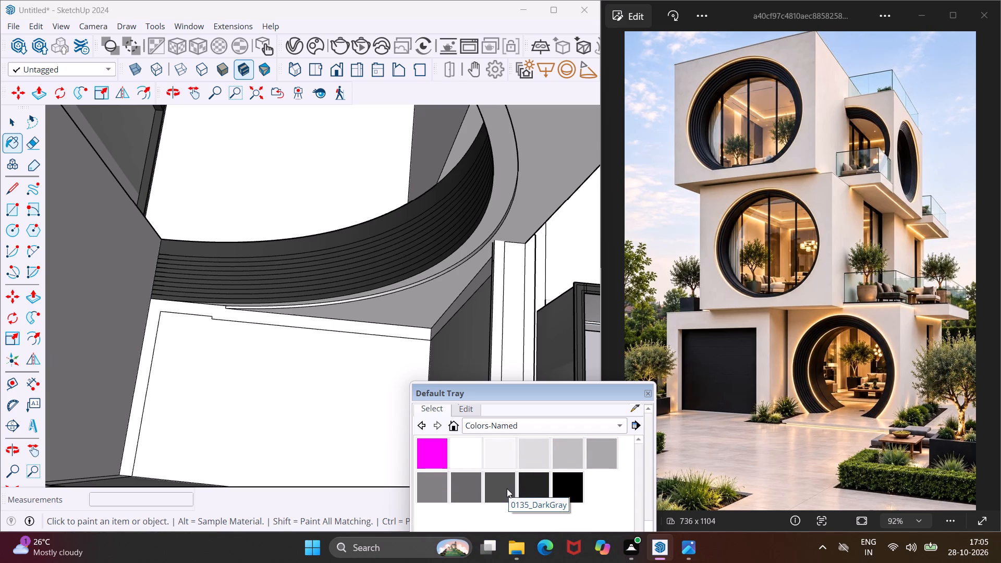
left_click(530, 486)
scroll(206, 358, "down", 6)
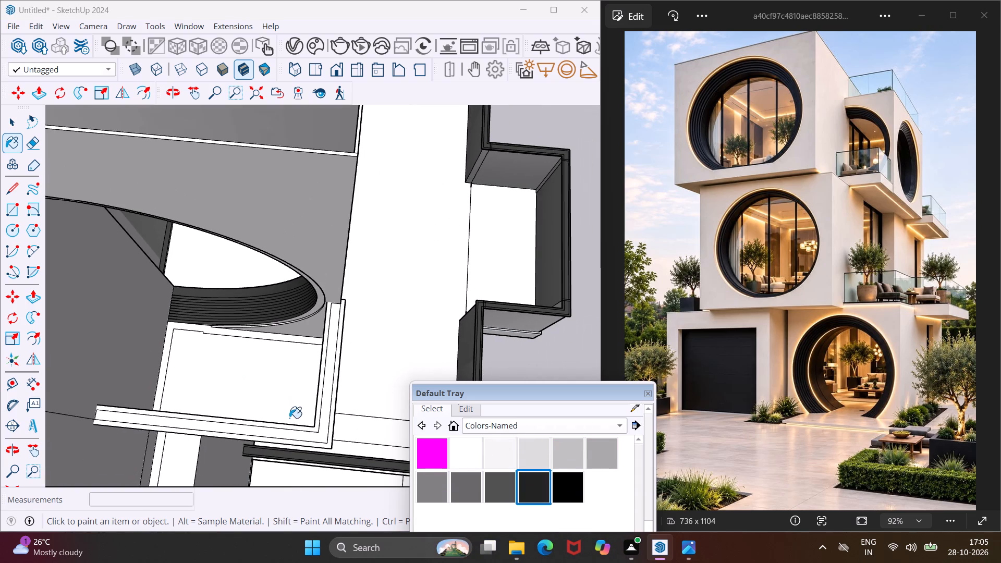
scroll(306, 427, "up", 7)
left_click(332, 392)
left_click(325, 383)
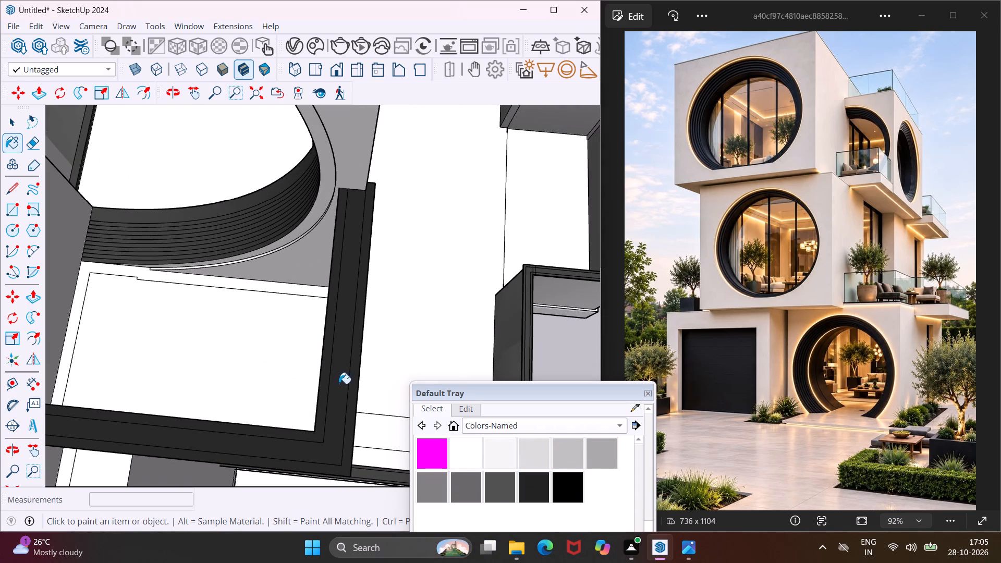
Paint the parapet cap's outer front and side edges and its overhanging underside with 0136_Charcoal.
middle_click_drag(351, 393, 336, 211)
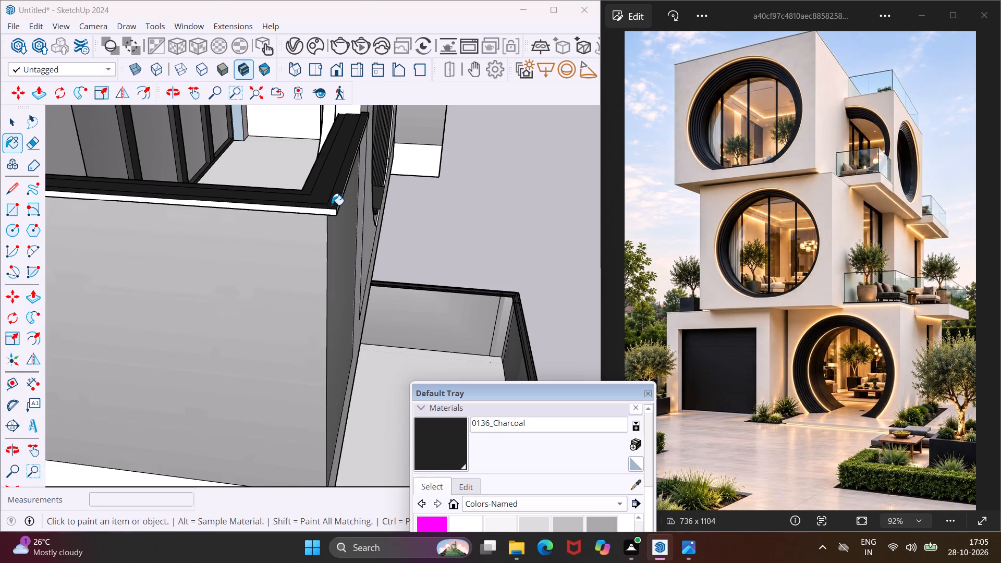
scroll(331, 205, "up", 6)
left_click(332, 214)
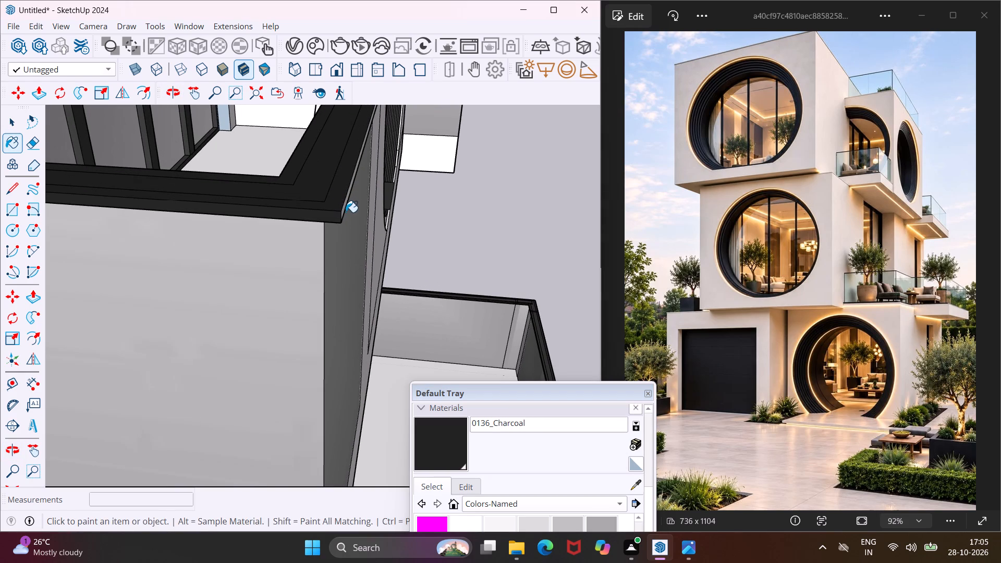
left_click(346, 210)
middle_click_drag(341, 207, 297, 193)
scroll(323, 203, "up", 3)
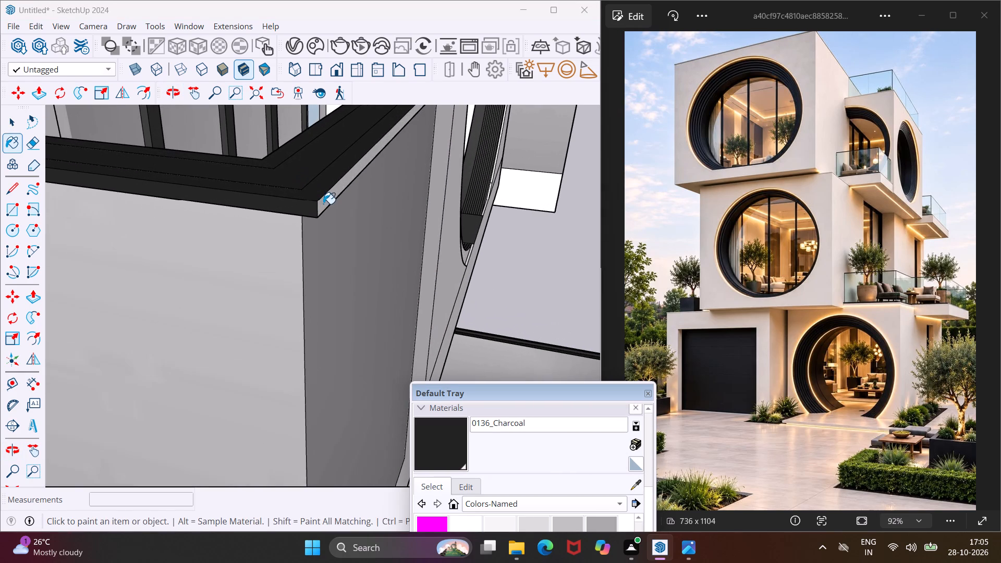
left_click(323, 204)
middle_click_drag(322, 204, 411, 46)
scroll(320, 195, "up", 3)
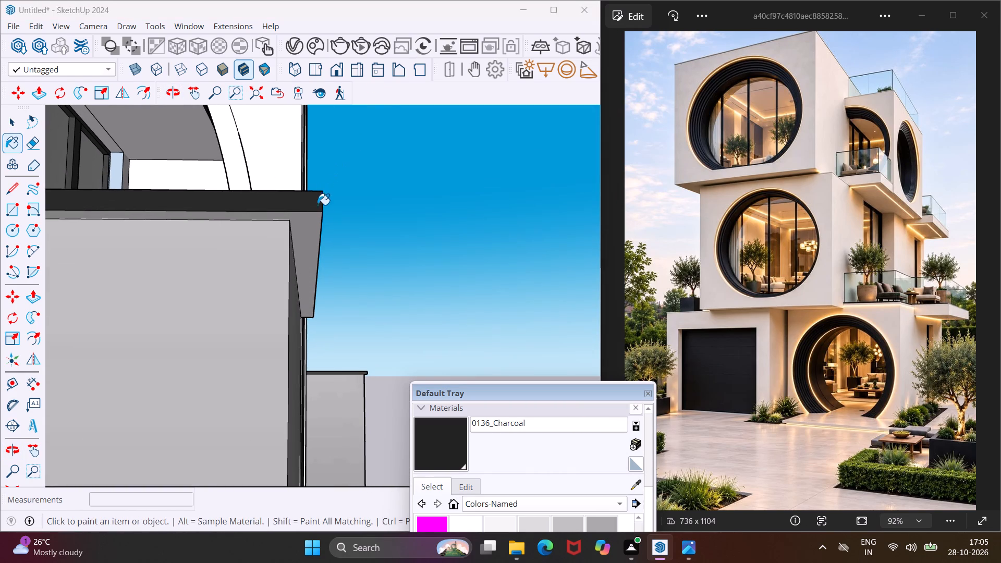
left_click(312, 226)
Paint the inner edge and the wall-side end of the small balcony parapet's cap with 0136_Charcoal.
middle_click_drag(306, 184, 380, 284)
scroll(367, 279, "up", 1)
scroll(255, 272, "down", 6)
middle_click_drag(81, 325, 68, 328)
scroll(81, 316, "down", 7)
scroll(152, 316, "down", 19)
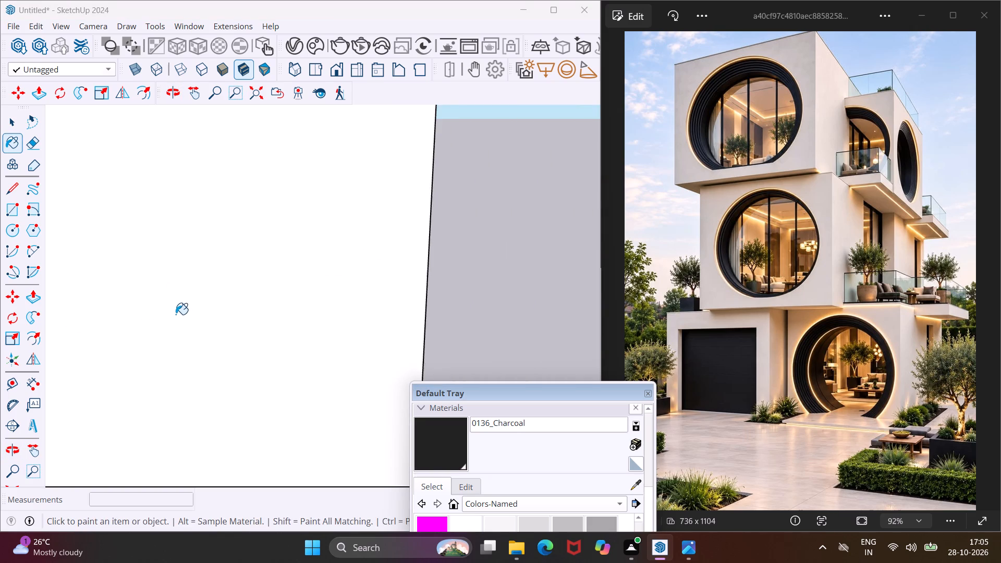
scroll(174, 314, "down", 19)
scroll(343, 393, "up", 4)
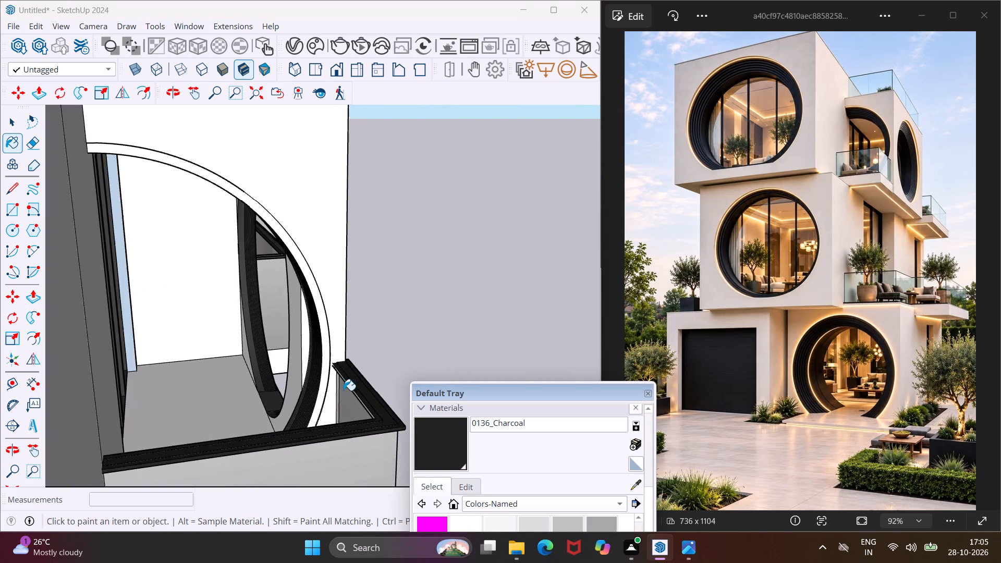
scroll(340, 388, "up", 10)
scroll(411, 360, "up", 7)
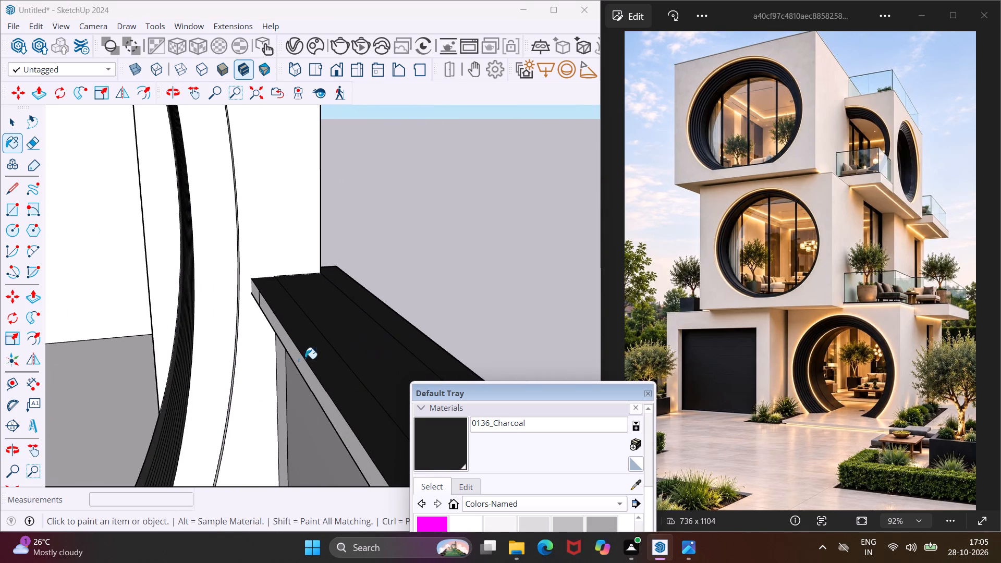
middle_click_drag(297, 361, 371, 317)
left_click(358, 284)
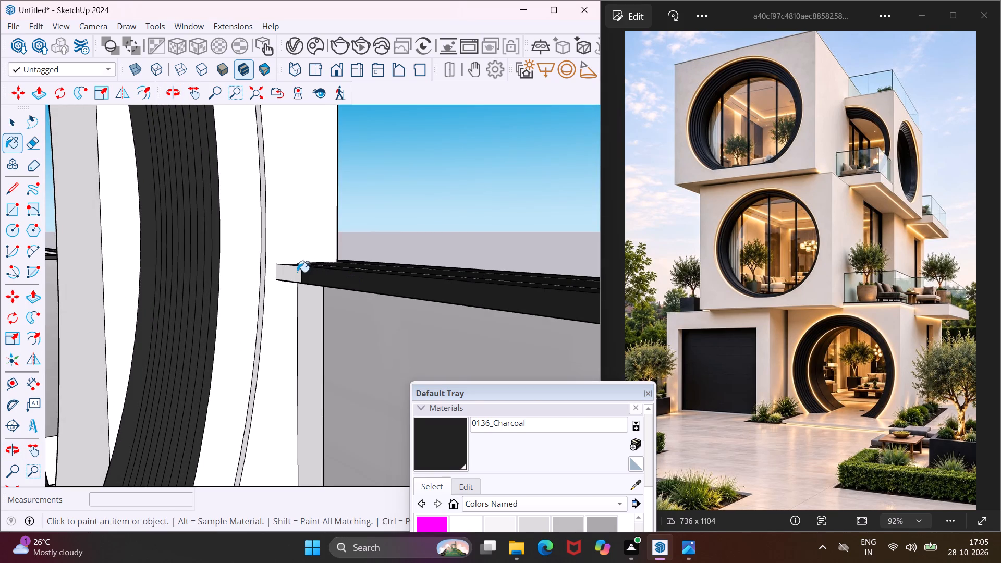
left_click(297, 272)
middle_click_drag(473, 290, 422, 236)
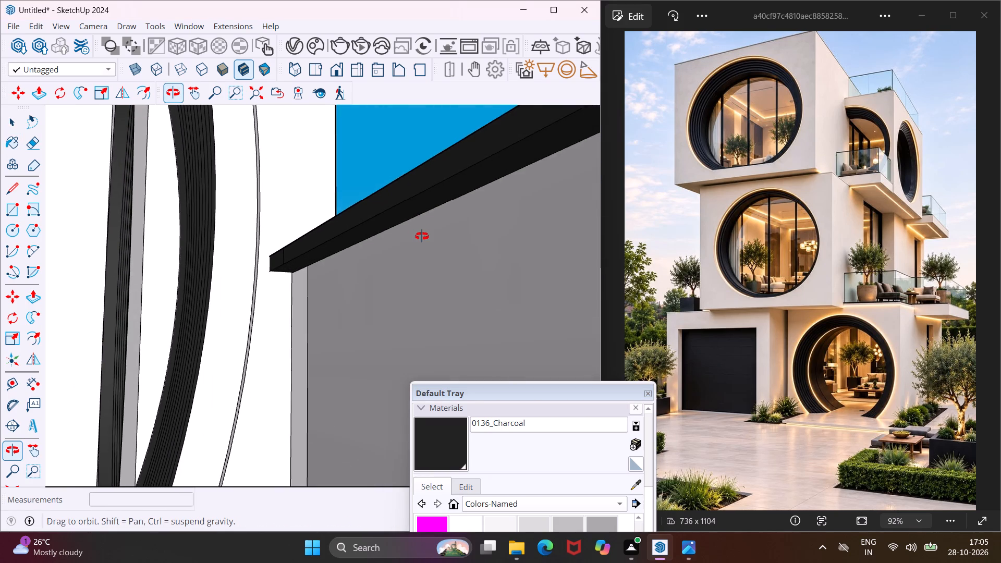
middle_click_drag(422, 236, 268, 398)
scroll(286, 360, "down", 6)
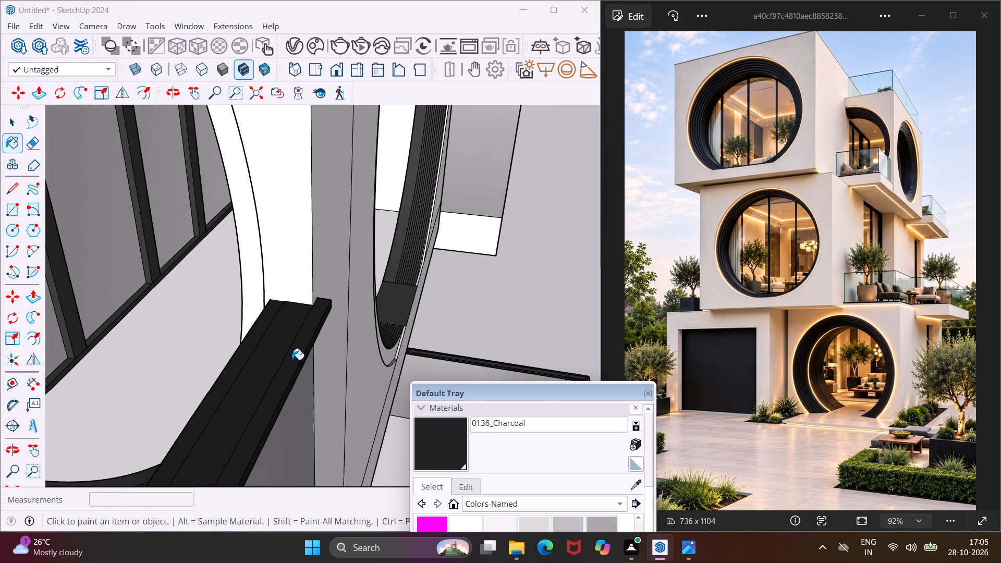
scroll(292, 360, "down", 6)
scroll(292, 360, "down", 20)
scroll(292, 360, "down", 6)
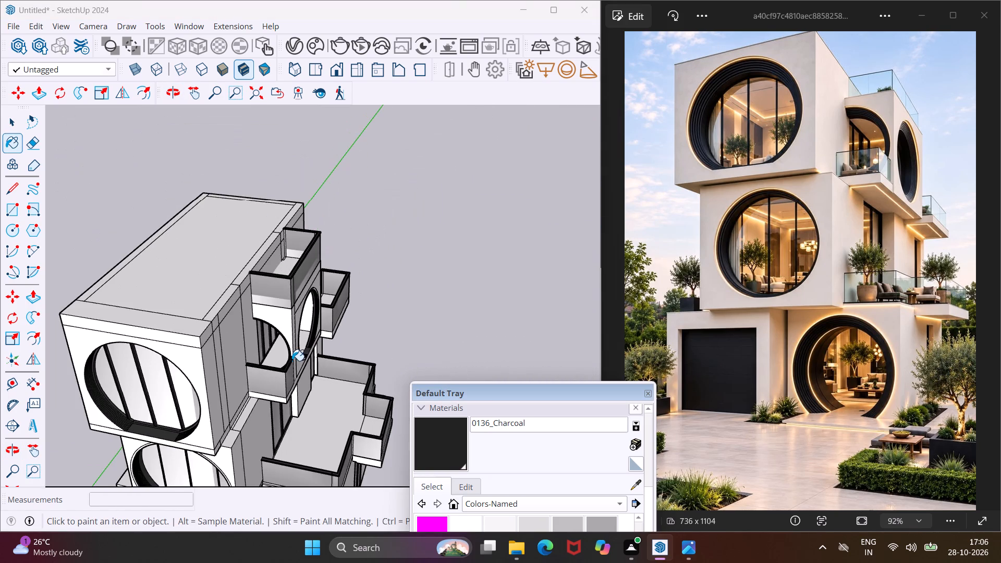
scroll(284, 373, "down", 5)
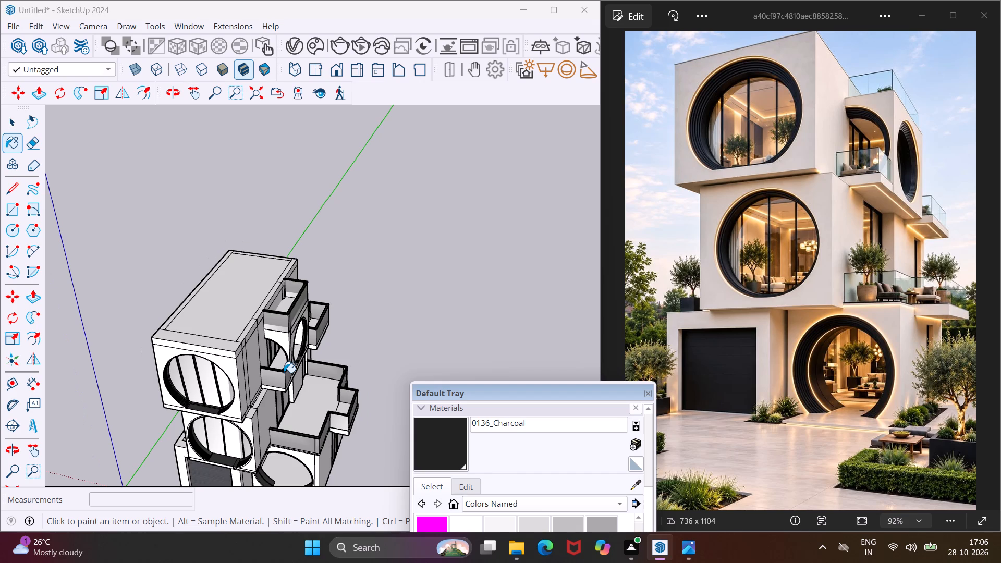
key("Escape")
key("space")
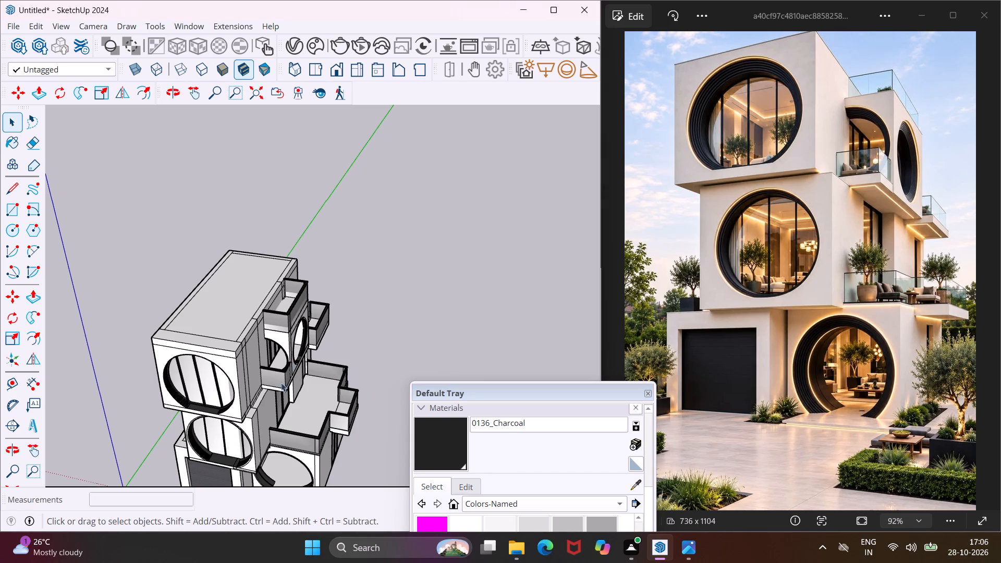
Examine the whole villa from its front and balcony sides against the reference image.
scroll(237, 345, "down", 4)
middle_click_drag(201, 380, 254, 337)
scroll(213, 294, "down", 4)
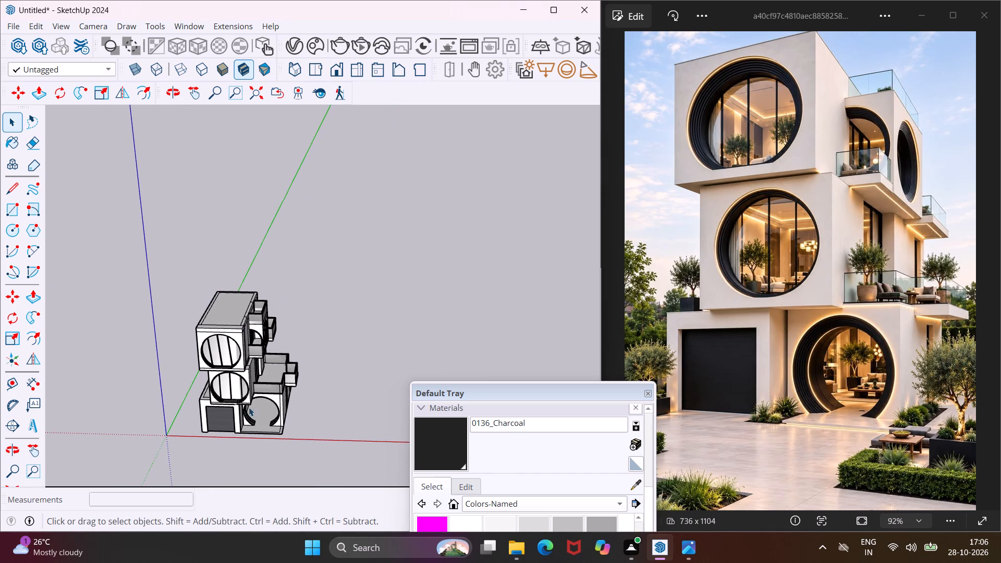
scroll(249, 413, "up", 5)
middle_click_drag(236, 431, 299, 386)
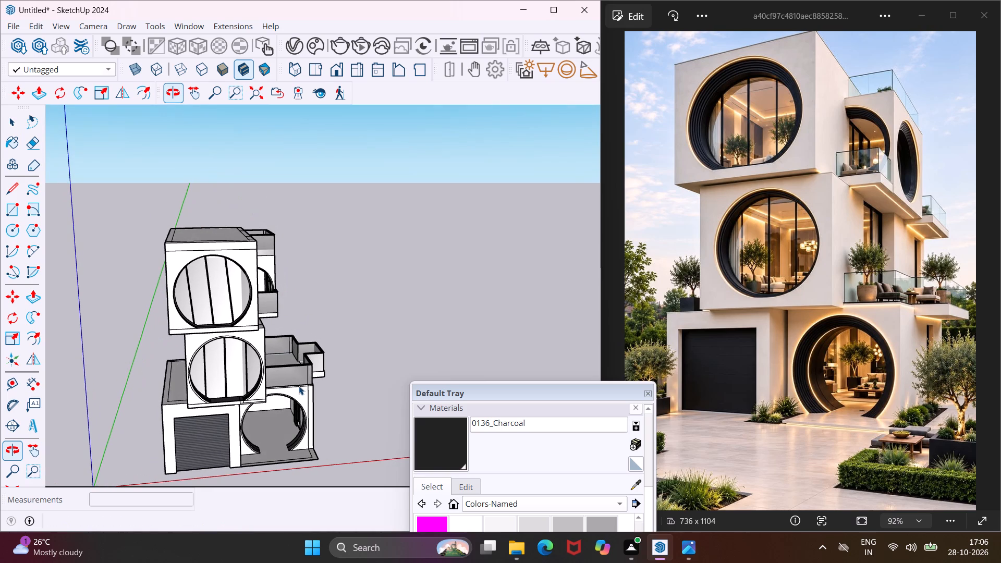
scroll(254, 412, "down", 3)
middle_click_drag(293, 454, 231, 409)
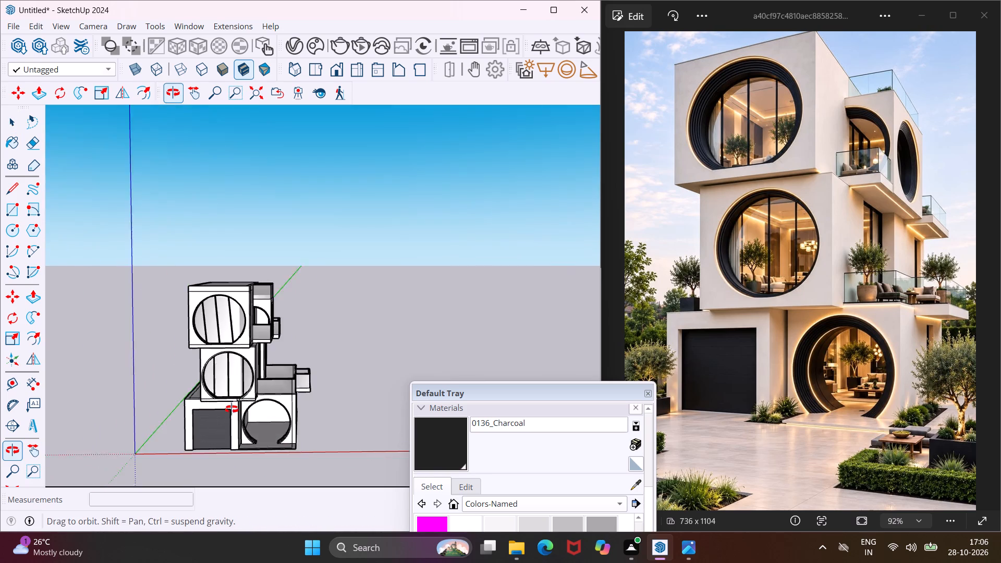
middle_click_drag(231, 409, 68, 369)
scroll(376, 443, "up", 4)
middle_click_drag(384, 444, 350, 465)
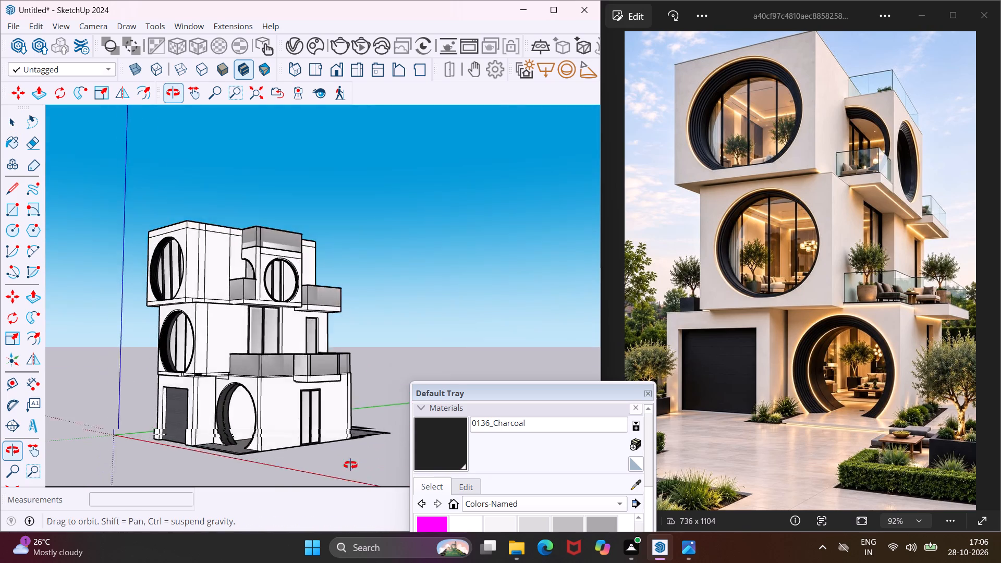
middle_click_drag(350, 465, 102, 479)
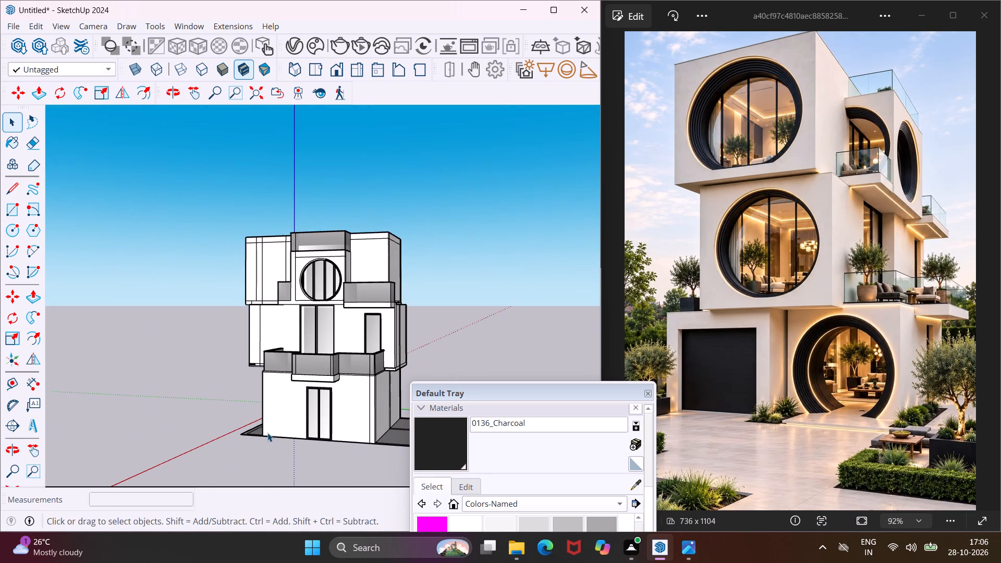
scroll(267, 430, "down", 5)
scroll(375, 438, "up", 8)
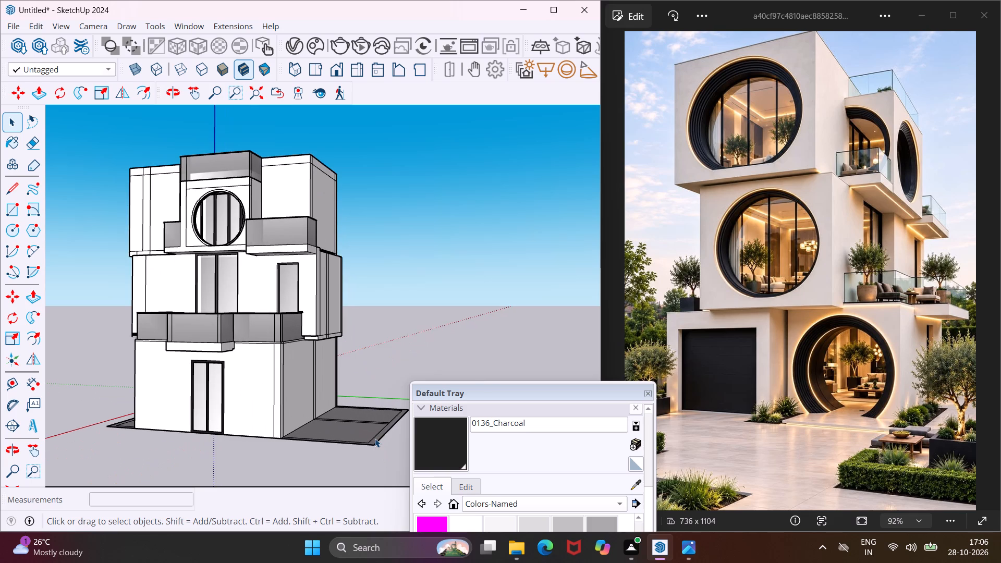
Draw a vertical rotated rectangle, 21' 6" by 6", downward from the rear edge of the ground floor base.
middle_click_drag(375, 438, 395, 345)
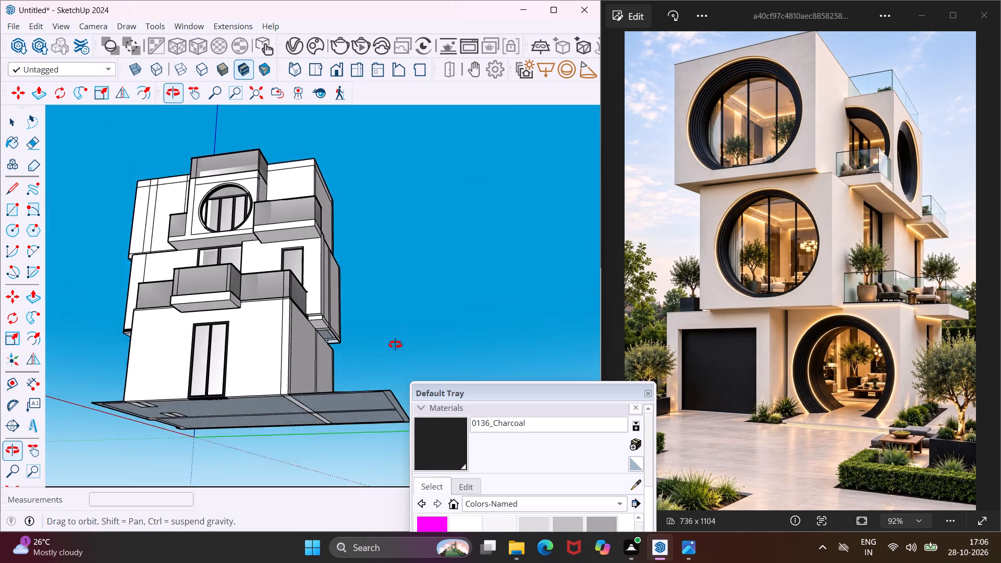
middle_click_drag(395, 345, 401, 319)
scroll(401, 319, "up", 1)
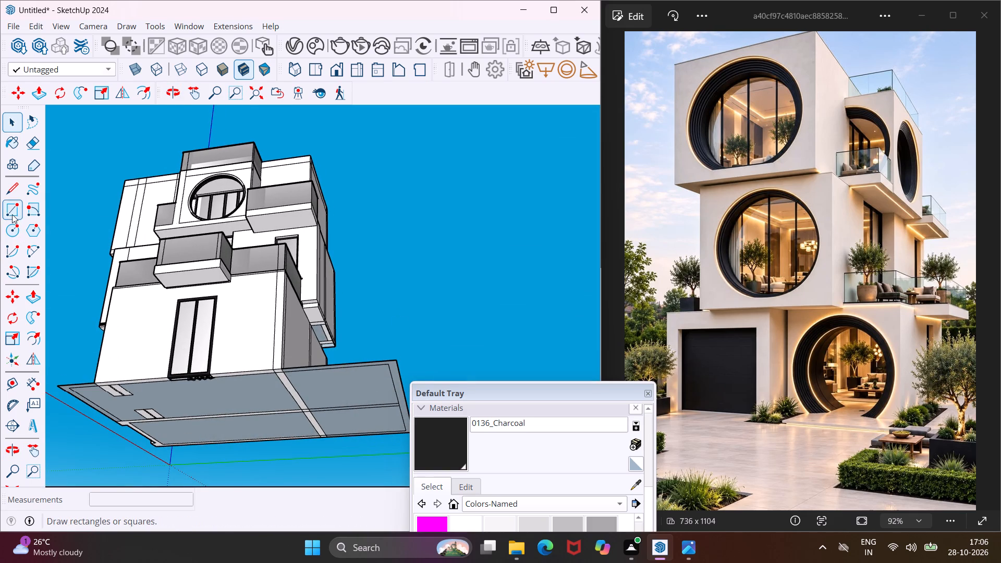
left_click(26, 212)
scroll(89, 268, "down", 4)
scroll(314, 406, "up", 1)
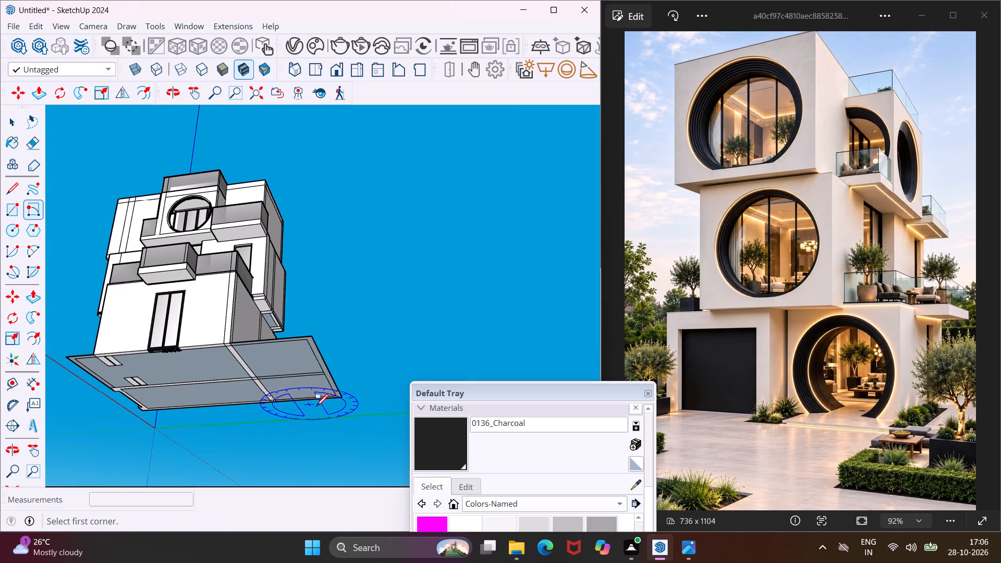
scroll(315, 406, "up", 6)
left_click(356, 392)
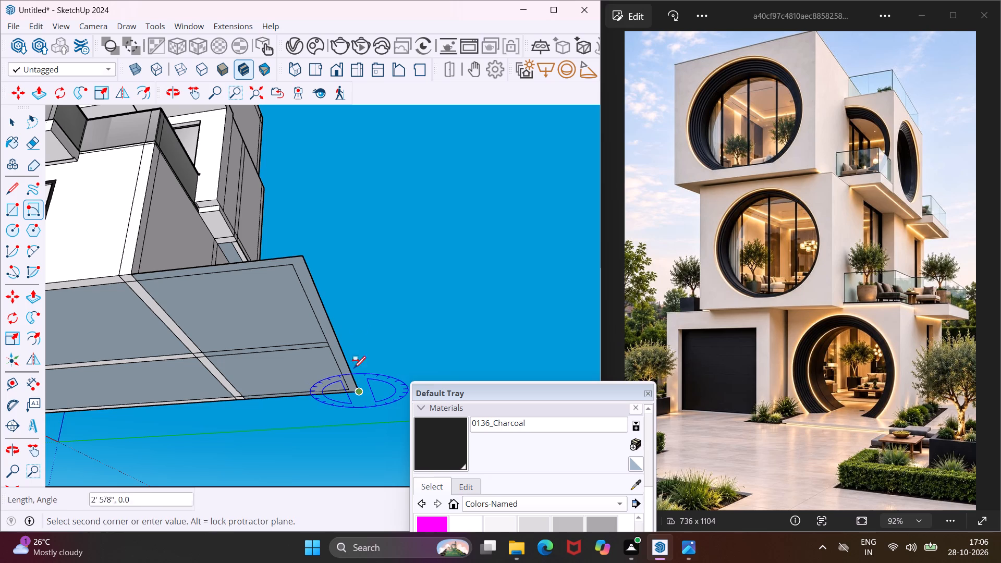
left_click(300, 257)
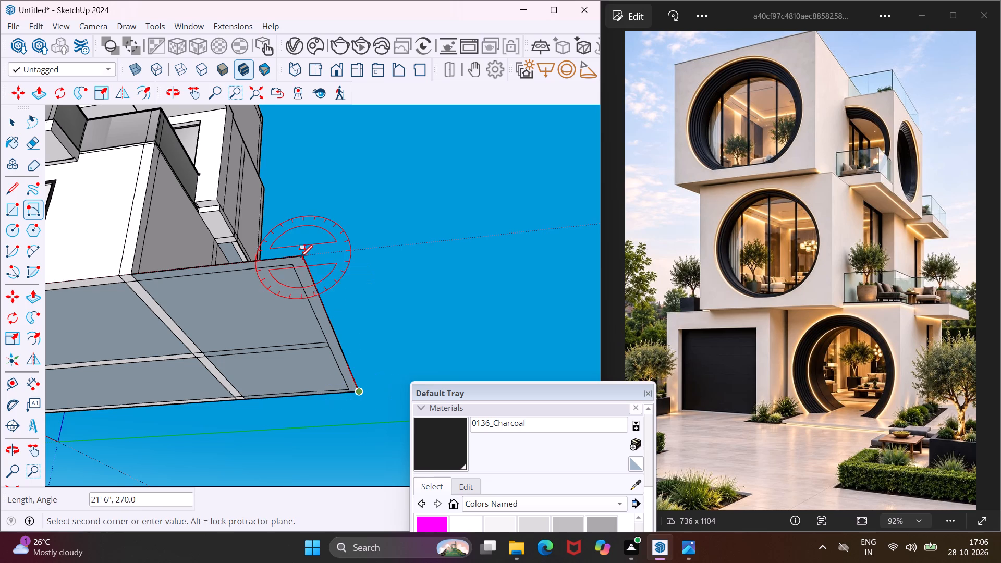
middle_click_drag(301, 280, 344, 357)
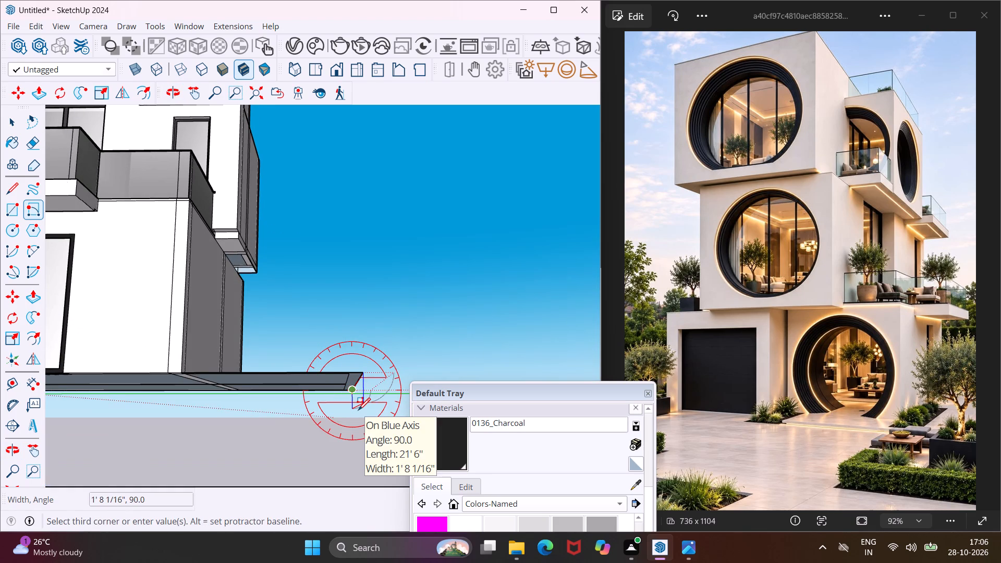
type("6\"")
key("Return")
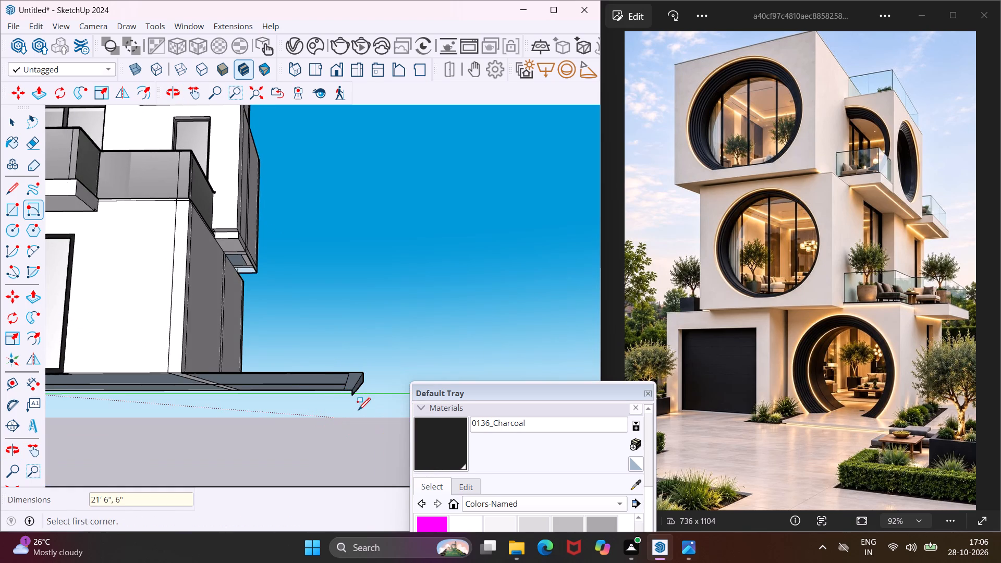
key("Escape")
key("space")
Push/Pull the 6" strip 31' 6" under the ground floor to the villa's front edge to form the base slab.
scroll(350, 388, "up", 2)
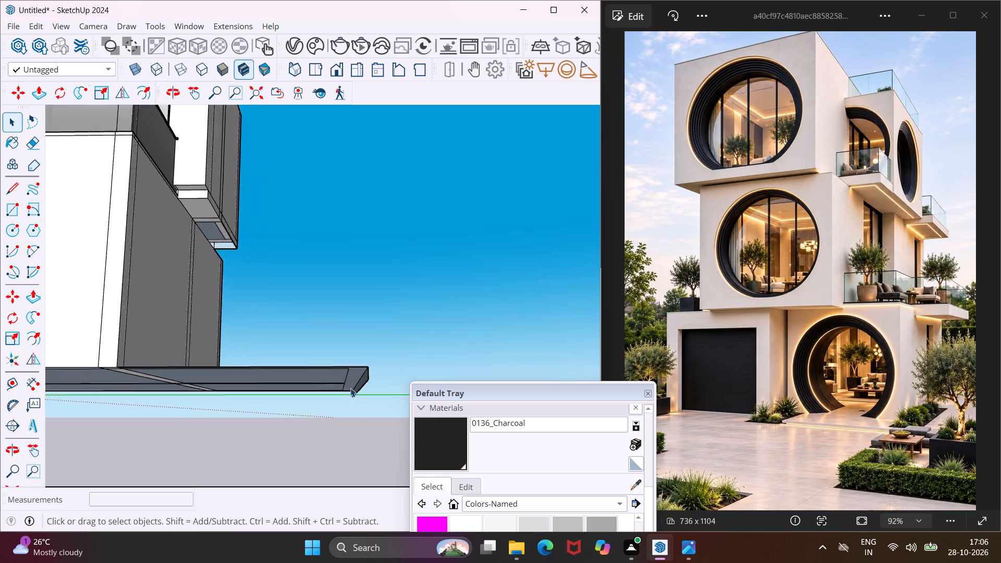
scroll(350, 388, "up", 2)
middle_click_drag(355, 385, 385, 415)
scroll(385, 415, "up", 3)
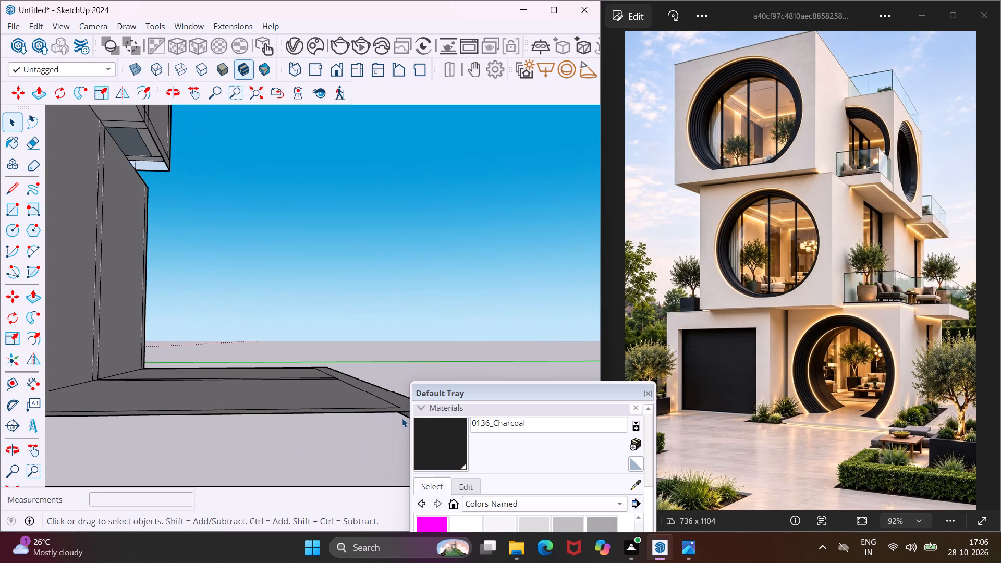
scroll(401, 412, "down", 9)
scroll(398, 408, "up", 3)
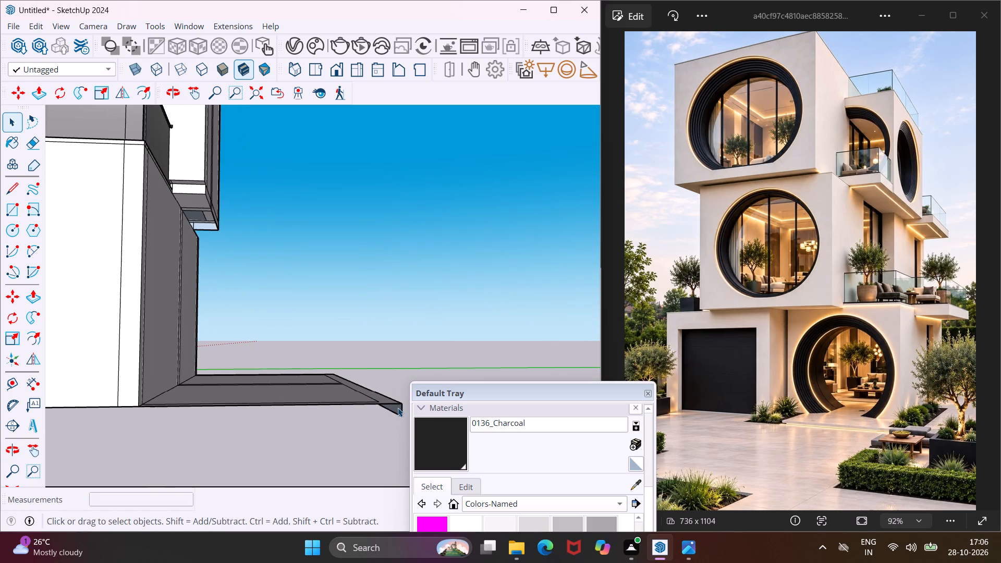
left_click(398, 408)
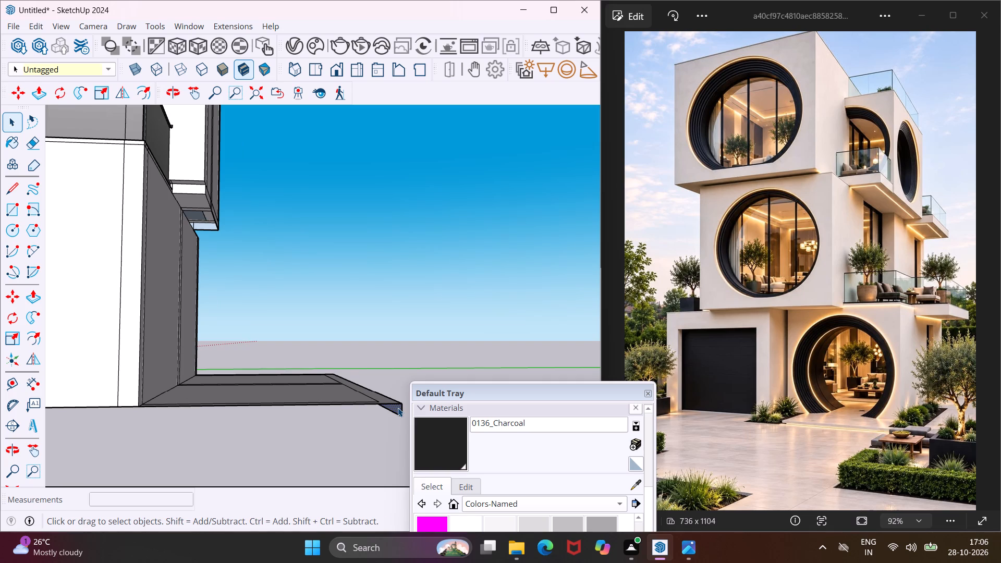
key("p")
left_click(398, 408)
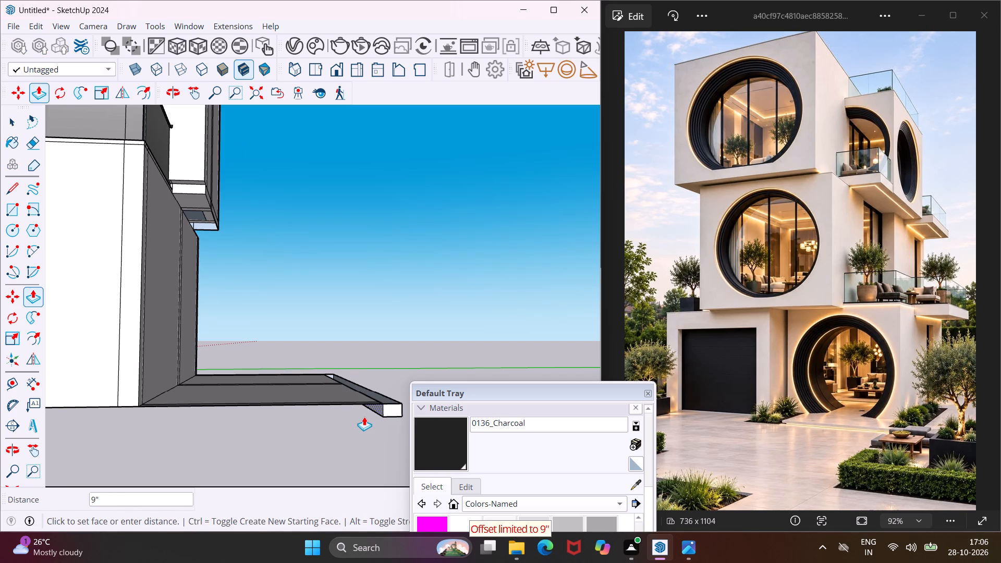
scroll(364, 417, "down", 6)
middle_click_drag(259, 408, 345, 421)
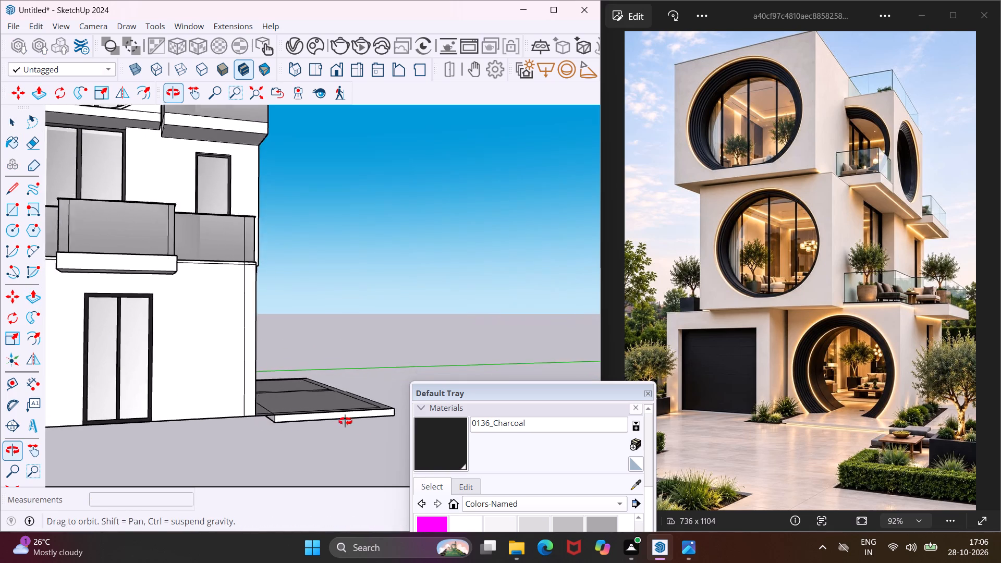
middle_click_drag(345, 421, 387, 421)
scroll(386, 421, "down", 10)
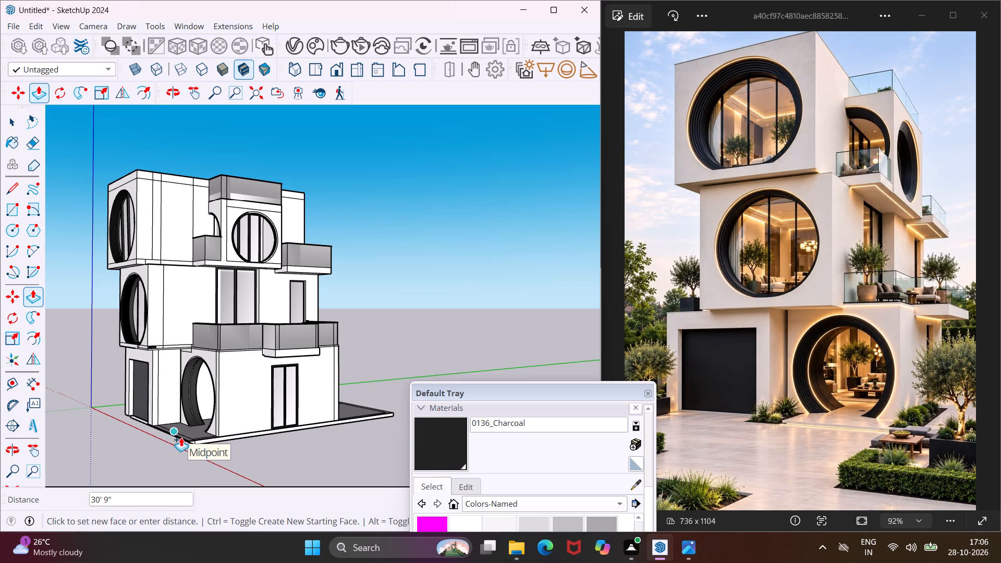
scroll(148, 419, "up", 3)
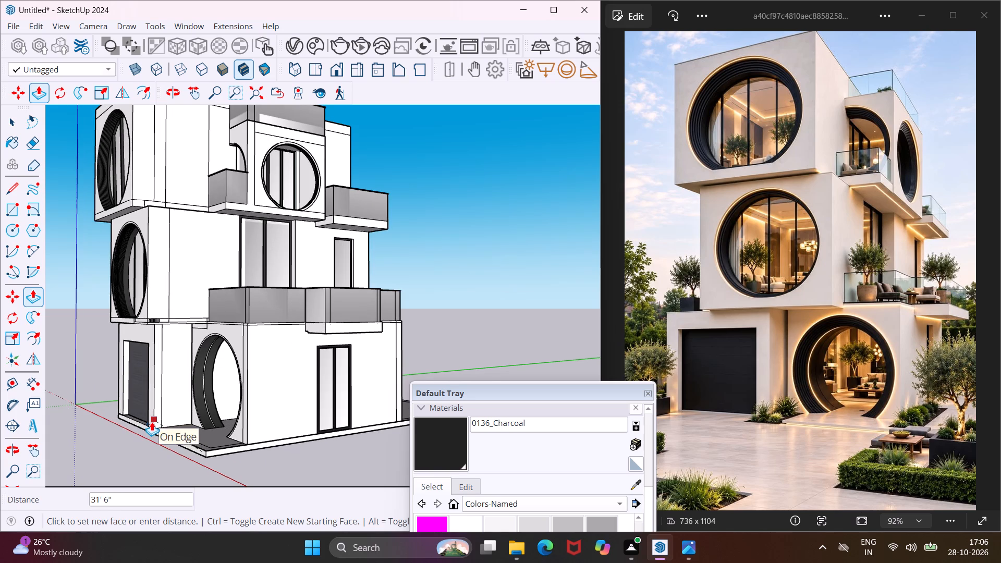
left_click(152, 422)
key("Escape")
key("space")
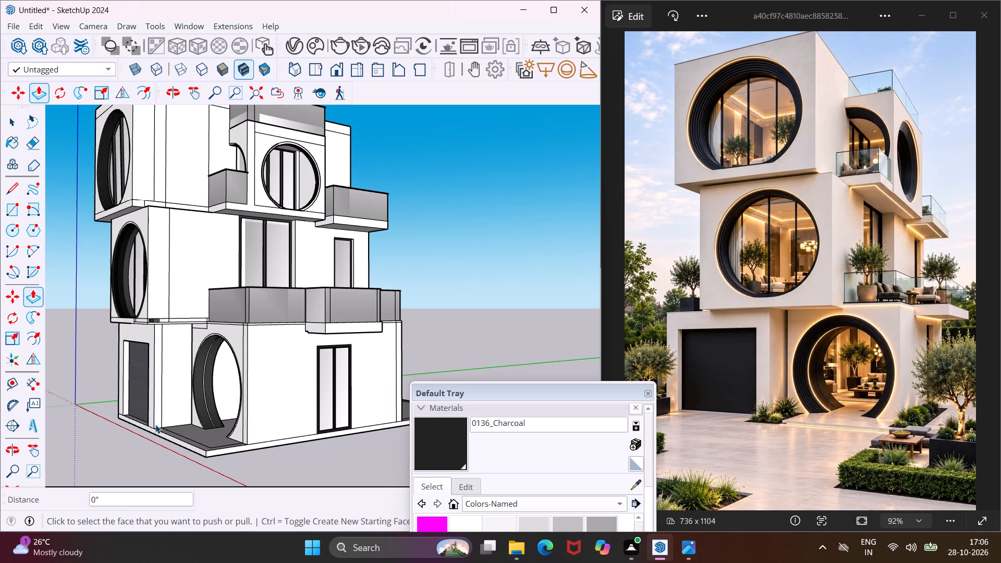
Erase the stray edges on the porch floor in front of the ground floor circular arch.
middle_click_drag(192, 438, 158, 537)
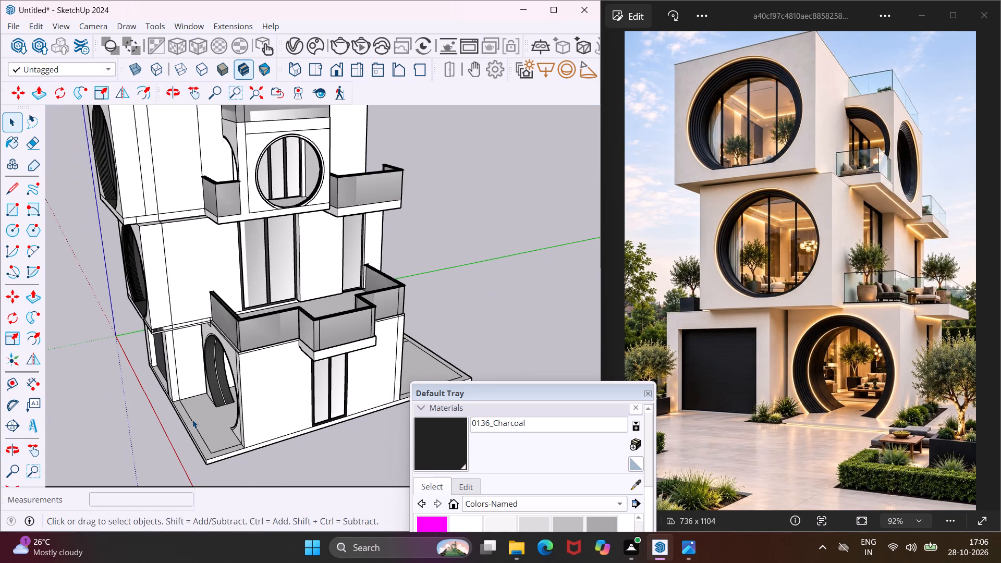
scroll(191, 419, "up", 7)
key("e")
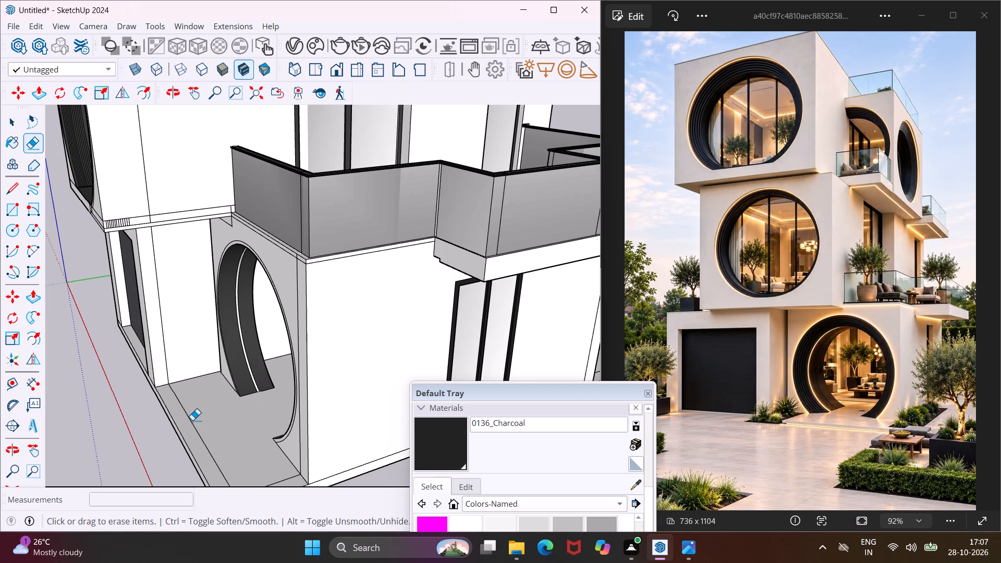
left_click(192, 427)
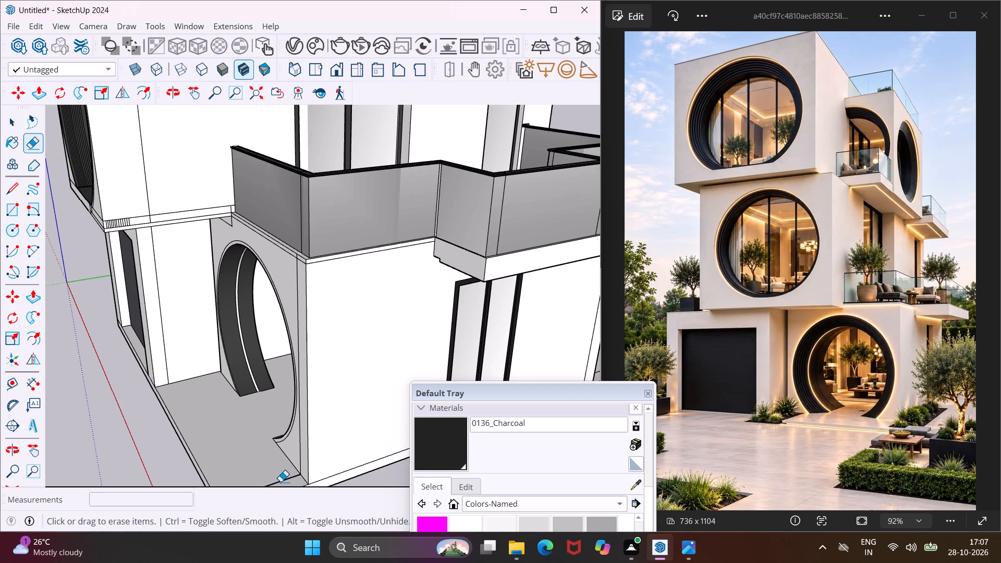
left_click(281, 481)
scroll(210, 385, "down", 5)
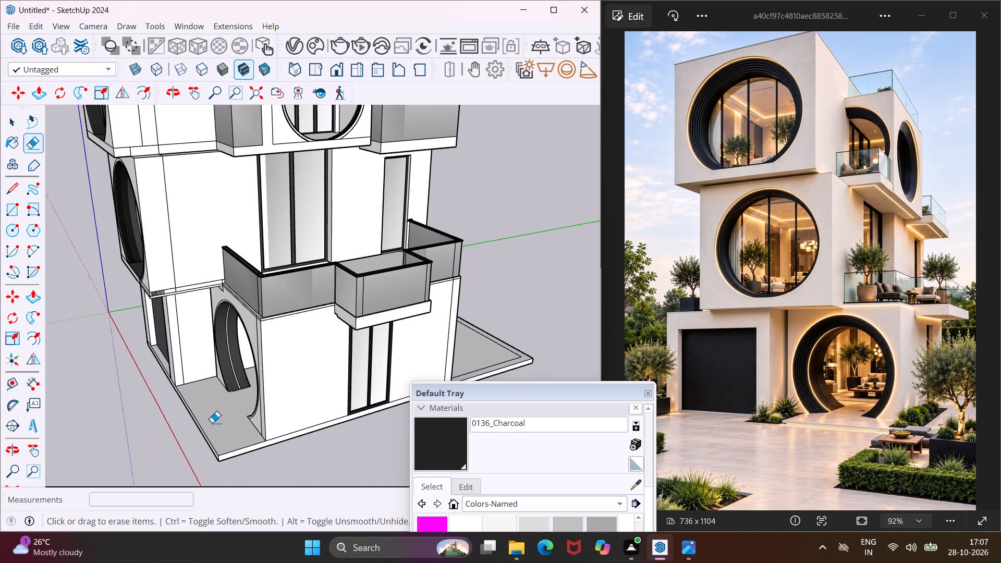
Examine the whole villa from a front-corner angle against the viewpoint of the reference image.
key("Escape")
key("space")
middle_click_drag(213, 424, 388, 429)
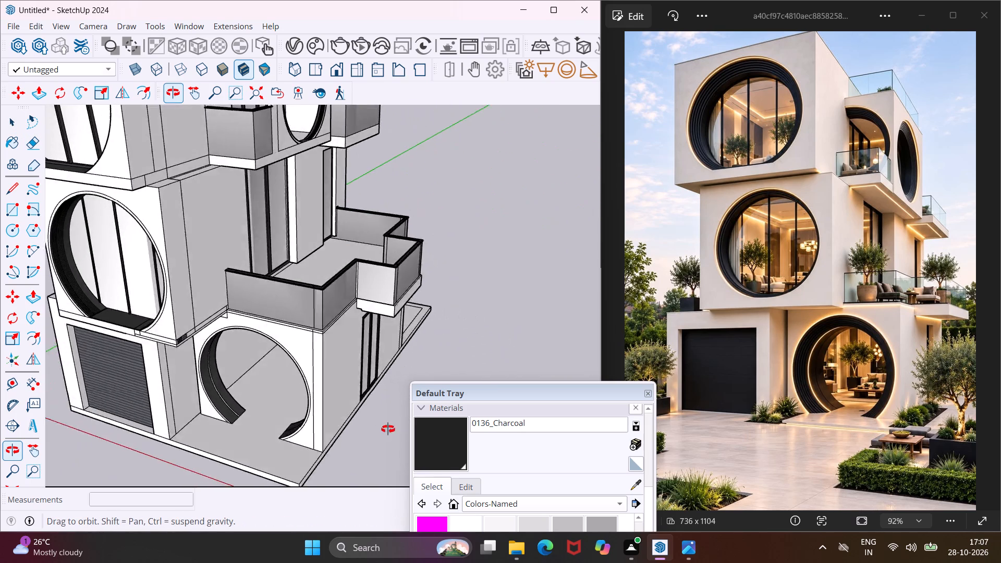
middle_click_drag(388, 429, 446, 418)
scroll(389, 407, "down", 5)
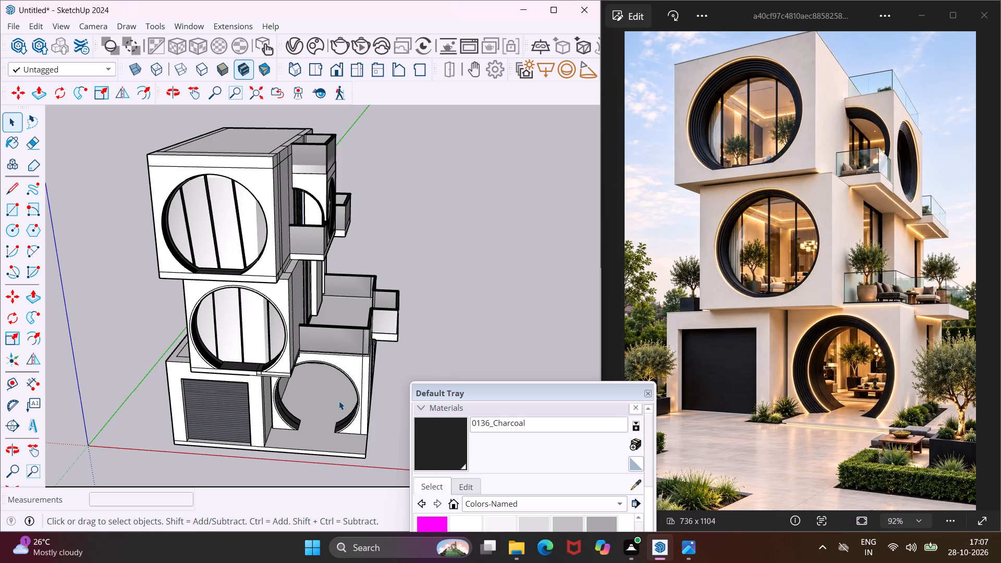
middle_click_drag(339, 401, 332, 370)
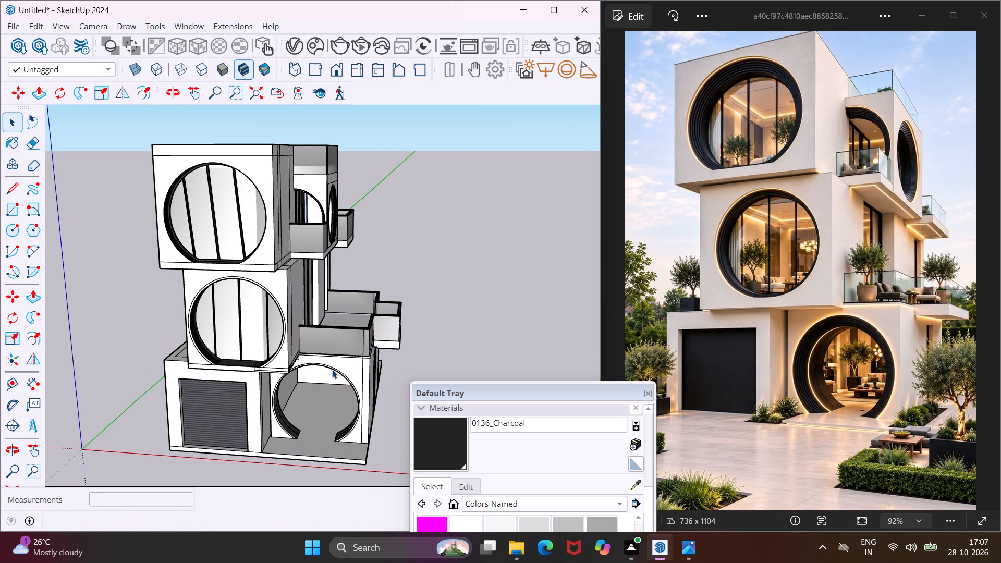
middle_click_drag(332, 370, 317, 367)
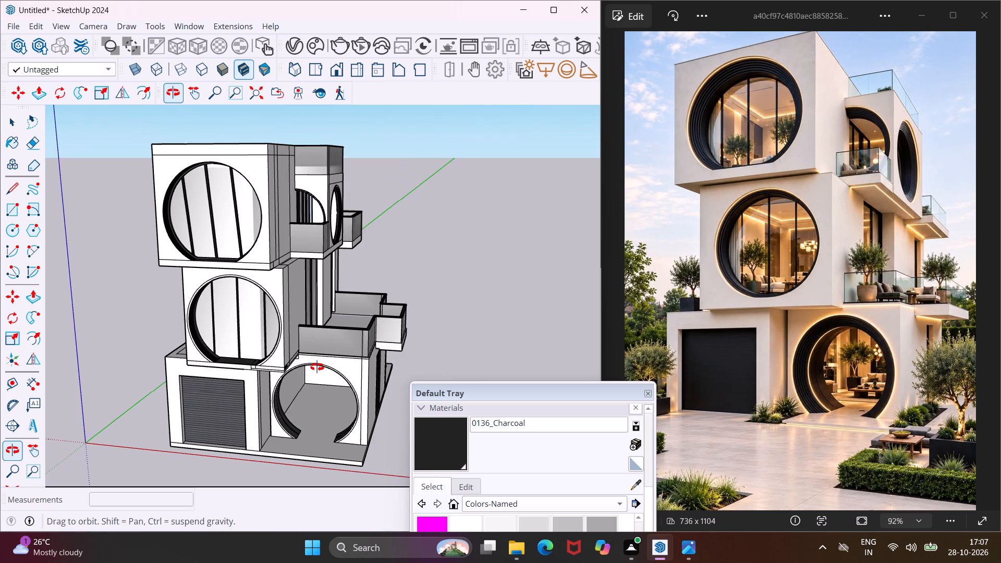
middle_click_drag(317, 367, 308, 369)
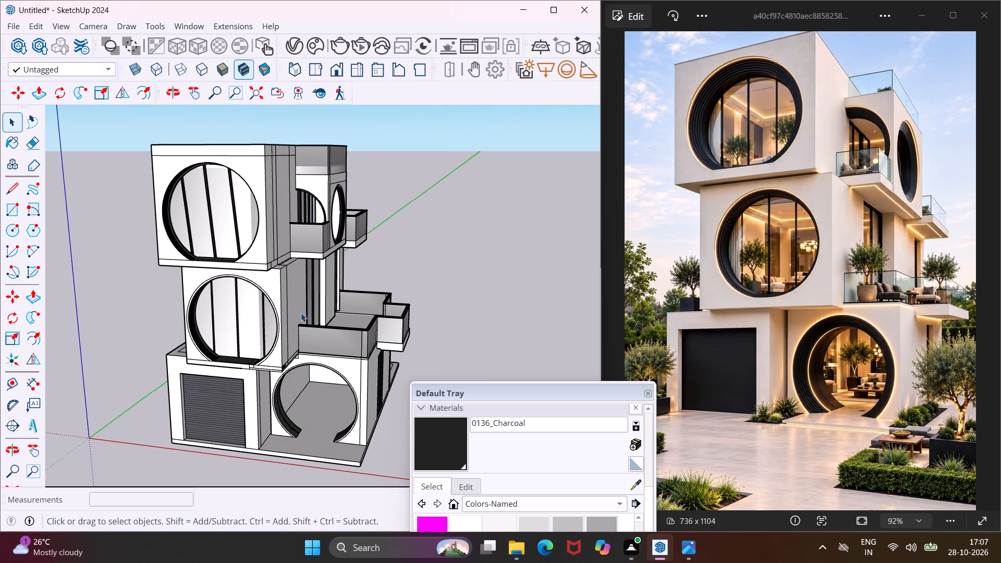
middle_click_drag(297, 308, 286, 309)
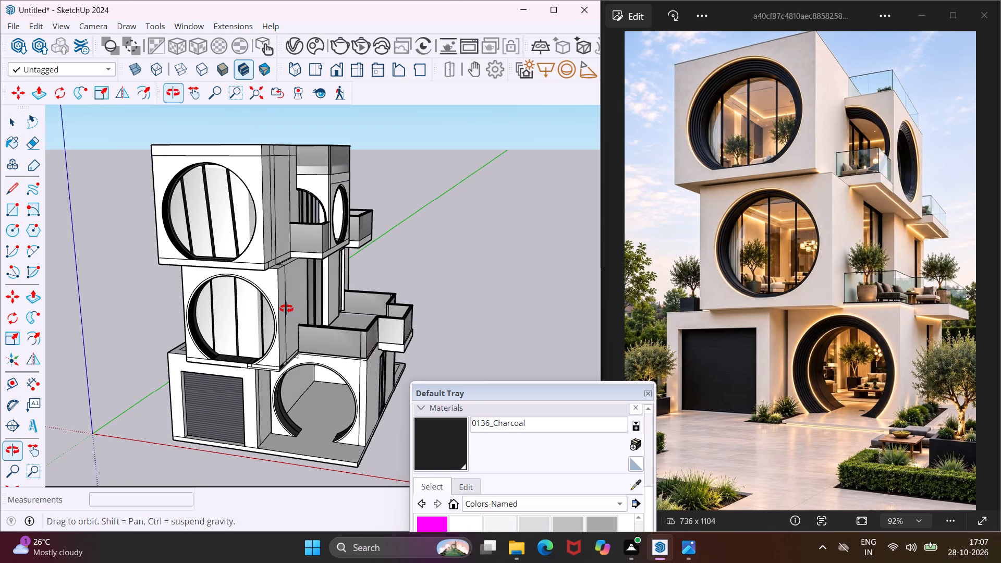
middle_click_drag(286, 309, 280, 309)
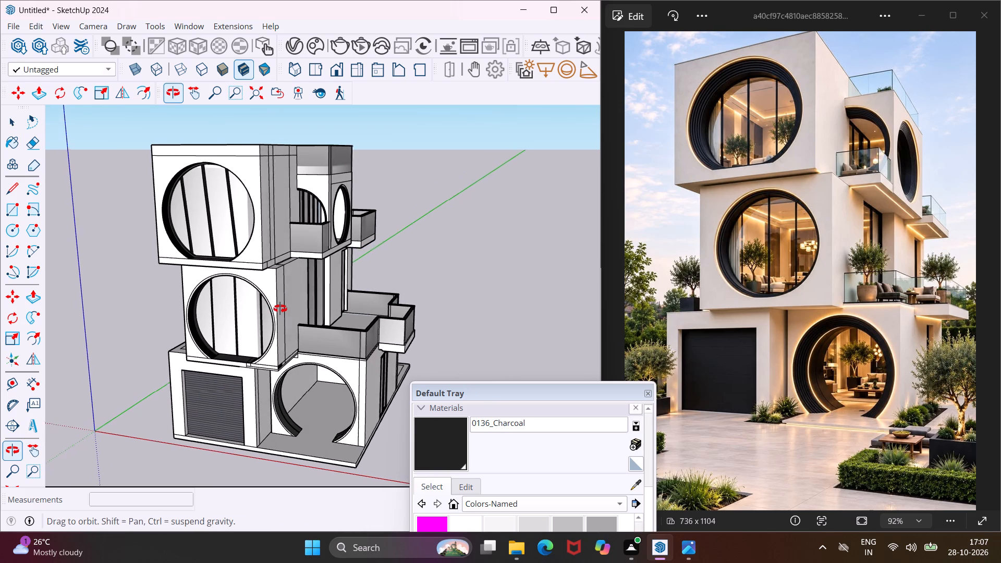
middle_click_drag(280, 309, 273, 308)
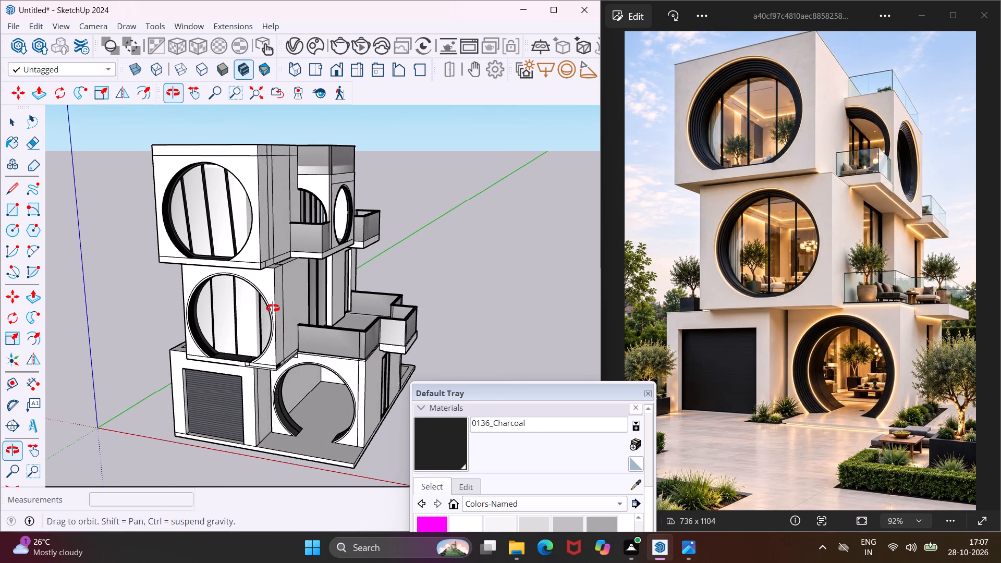
middle_click_drag(273, 308, 266, 309)
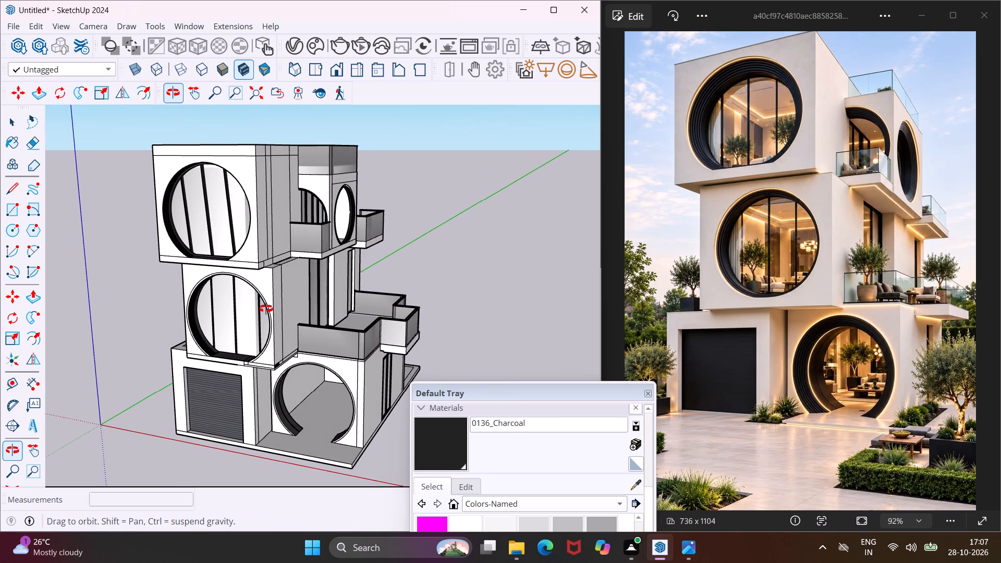
middle_click_drag(266, 309, 288, 308)
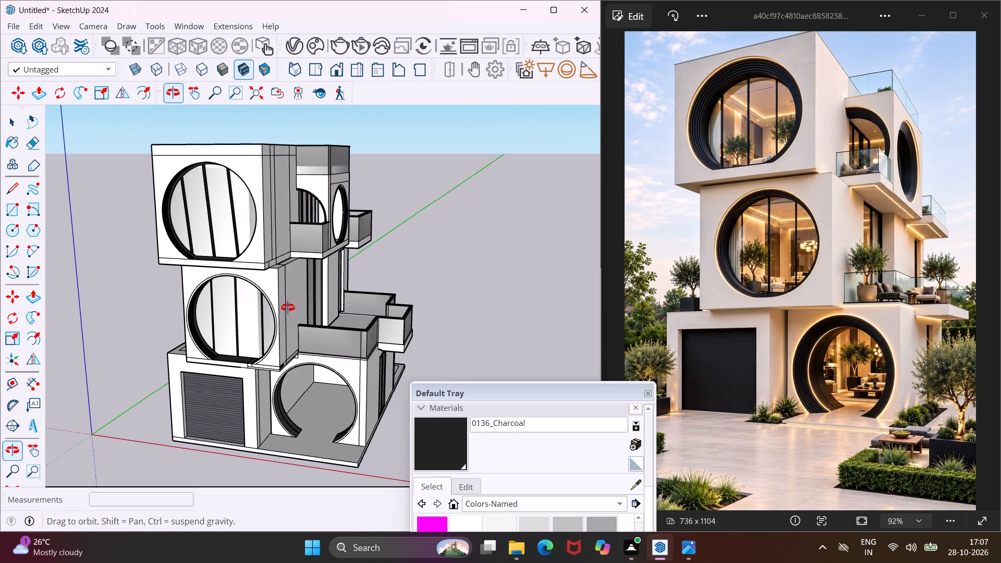
middle_click_drag(288, 308, 289, 308)
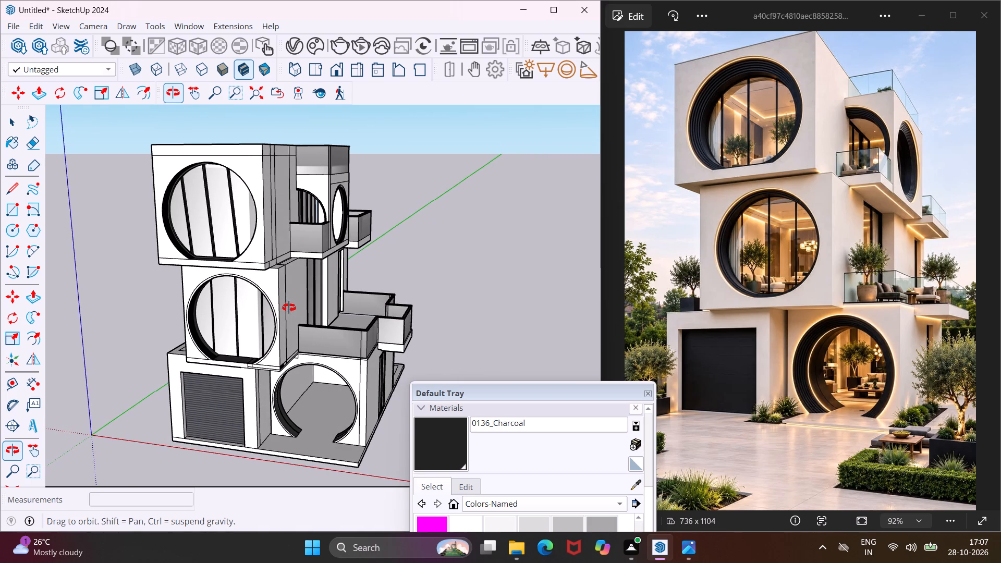
middle_click_drag(289, 308, 291, 299)
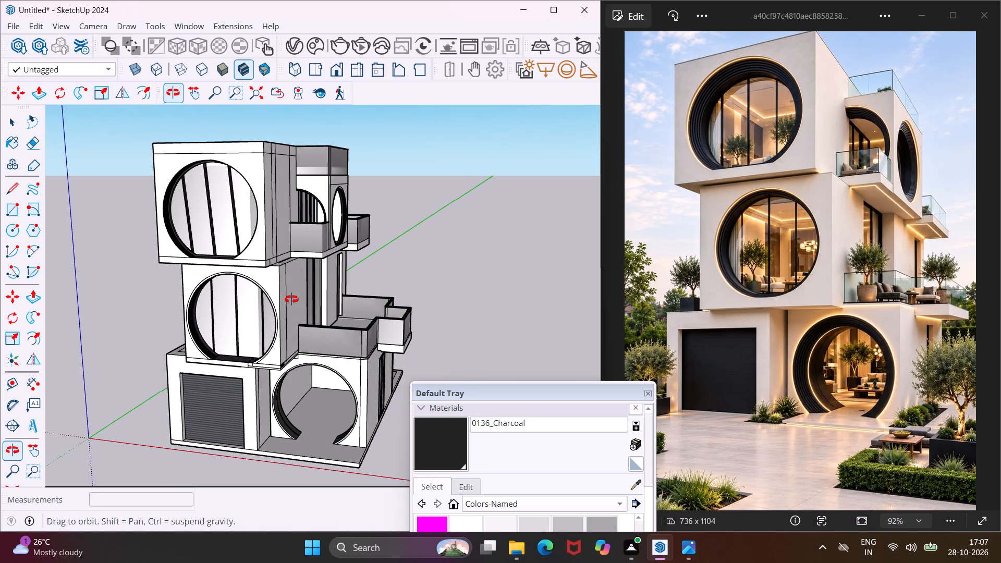
middle_click_drag(291, 299, 291, 286)
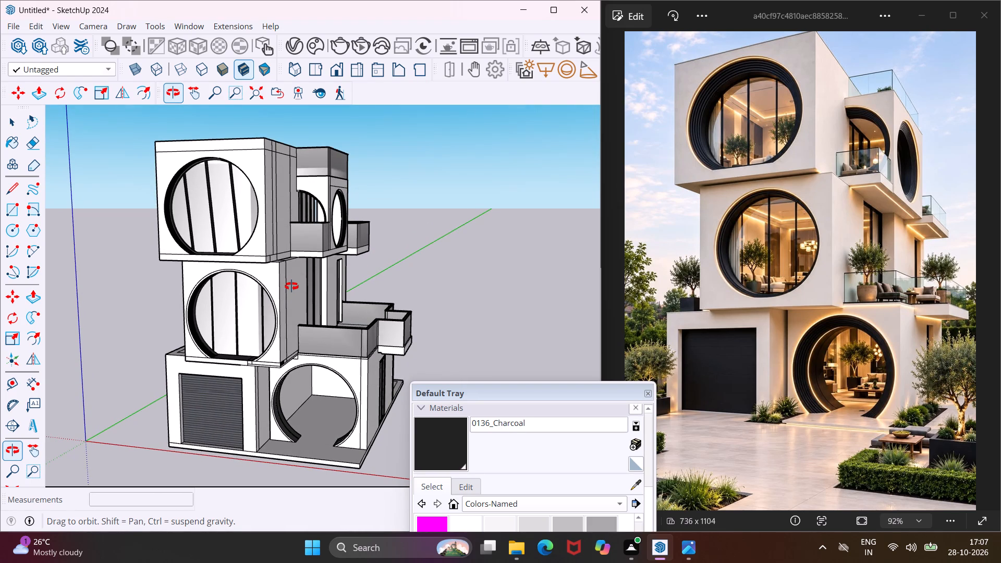
middle_click_drag(291, 286, 291, 272)
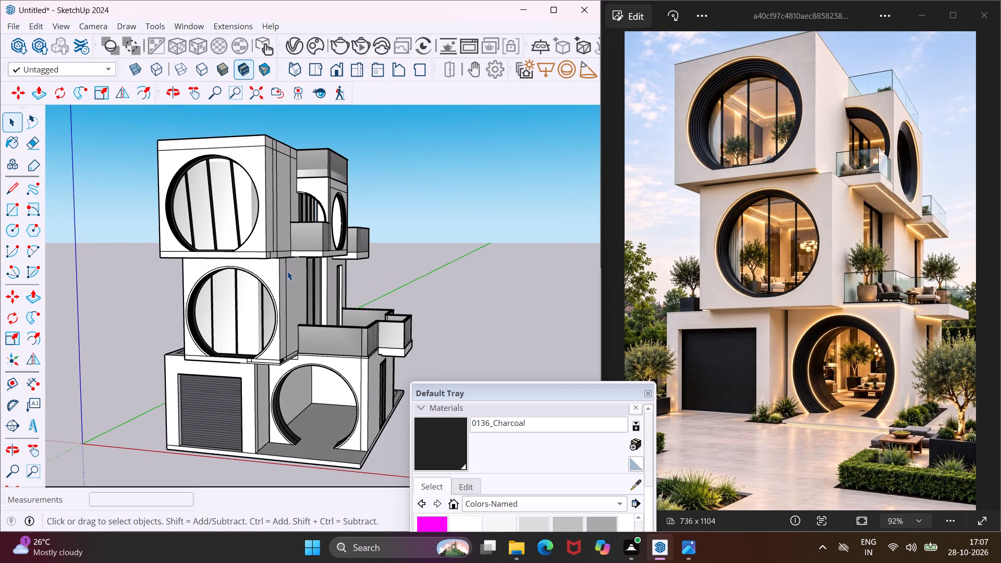
Enable the V-Ray render output's safe frame and set its aspect ratio to 4:3 - Picture.
left_click(302, 44)
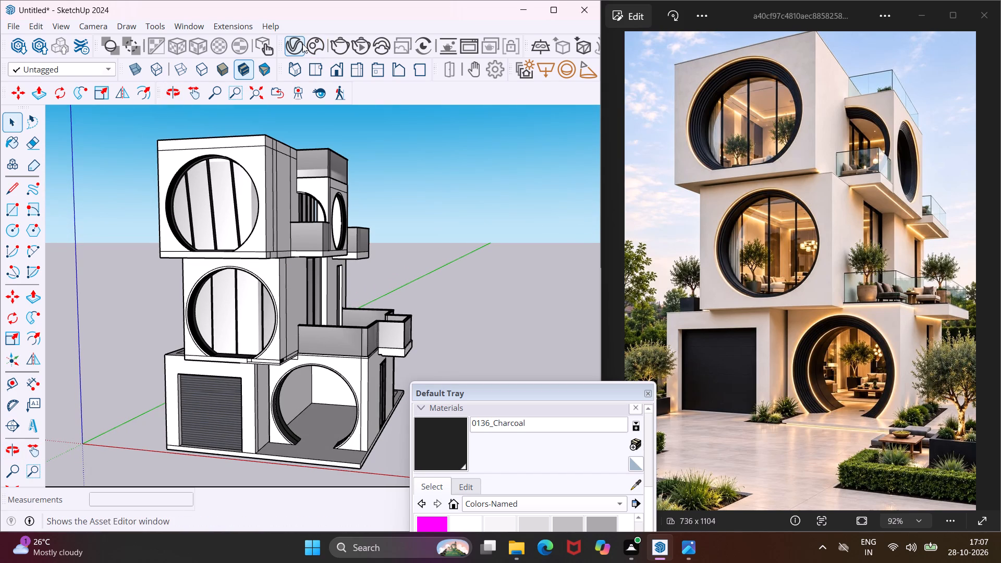
left_click(531, 75)
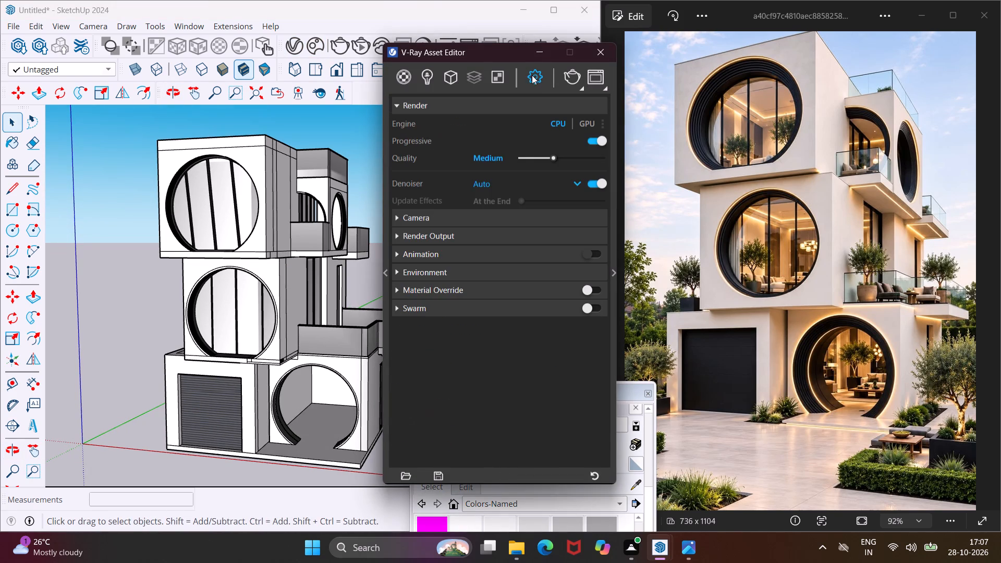
left_click(399, 236)
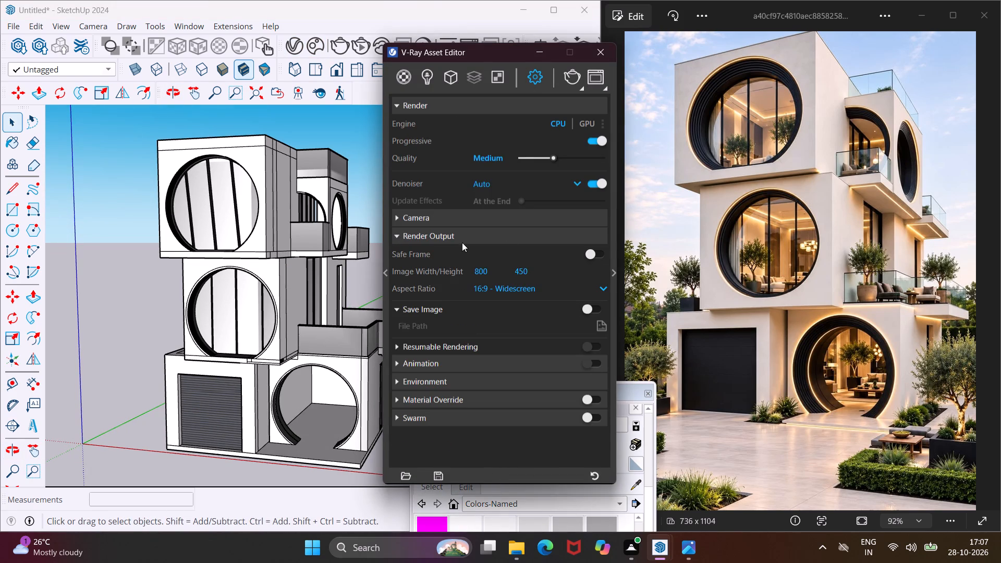
left_click(588, 251)
left_click(601, 286)
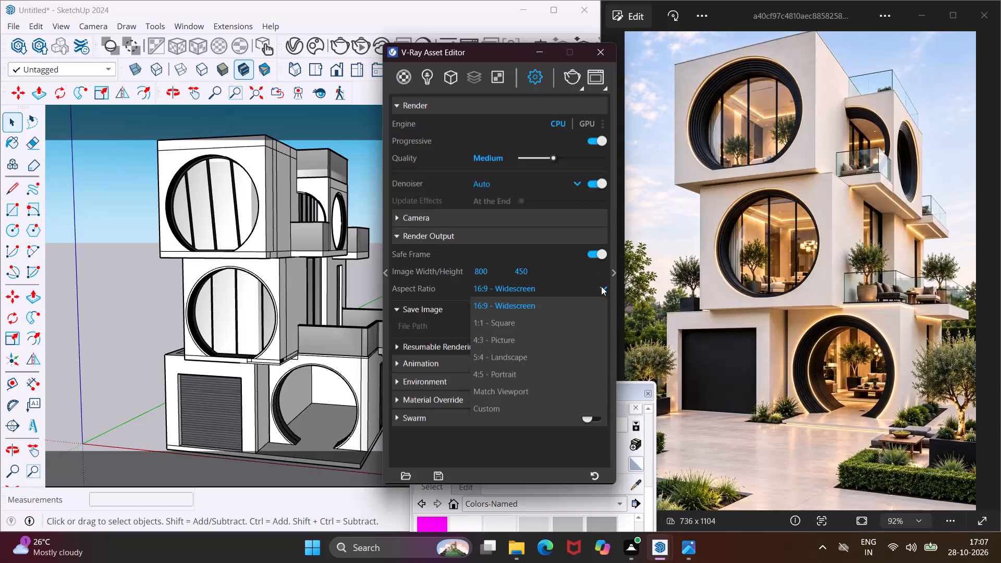
left_click(570, 333)
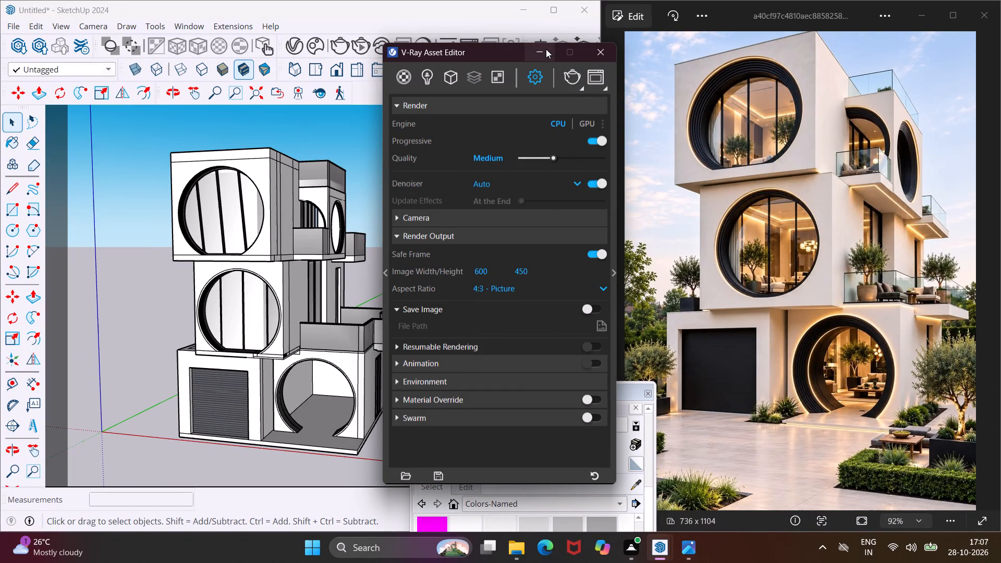
left_click(546, 49)
Compose a low front-corner view of the whole villa inside the safe frame, matching the reference image, with the Default Tray moved clear.
scroll(295, 293, "up", 3)
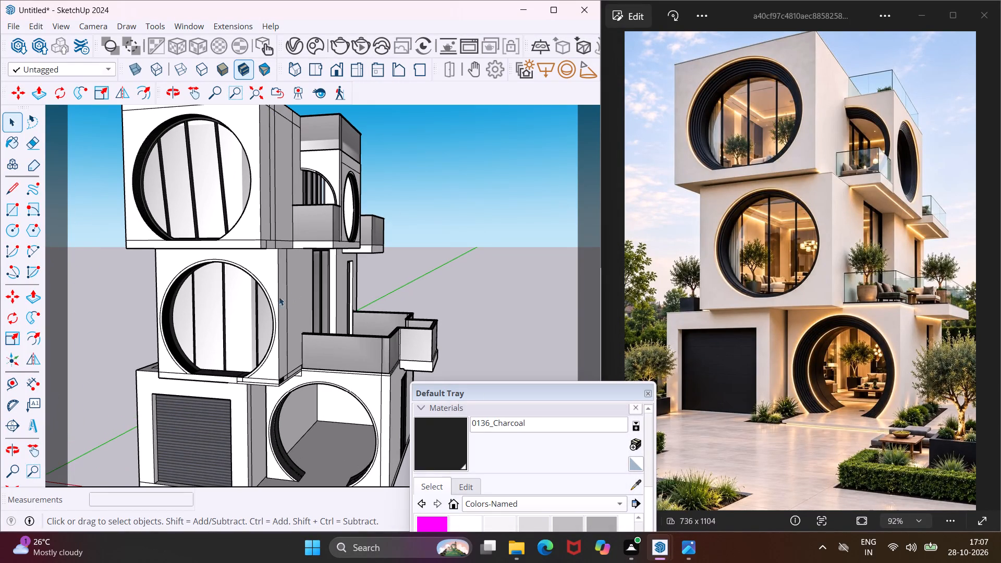
left_click(201, 90)
scroll(213, 211, "down", 2)
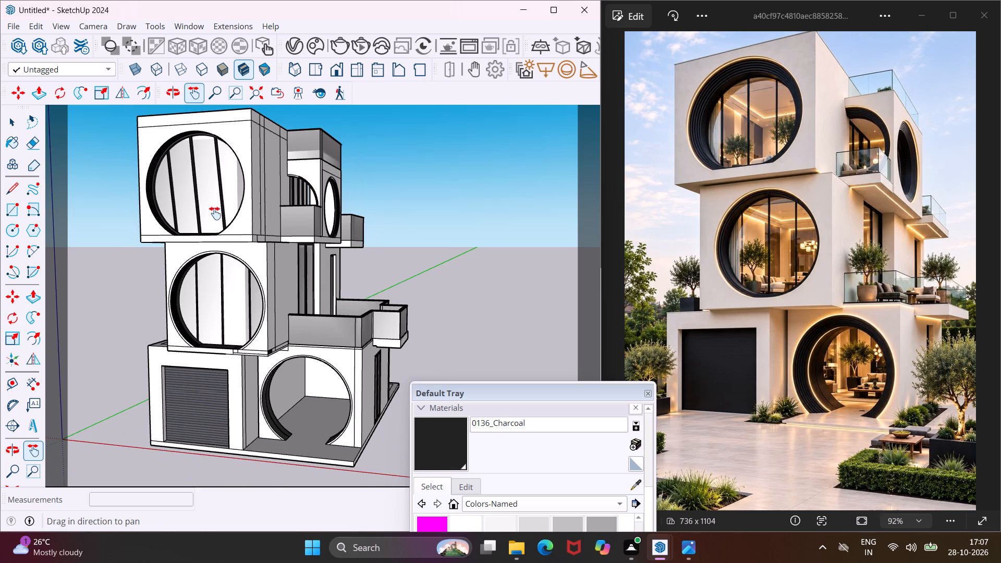
left_click(202, 251)
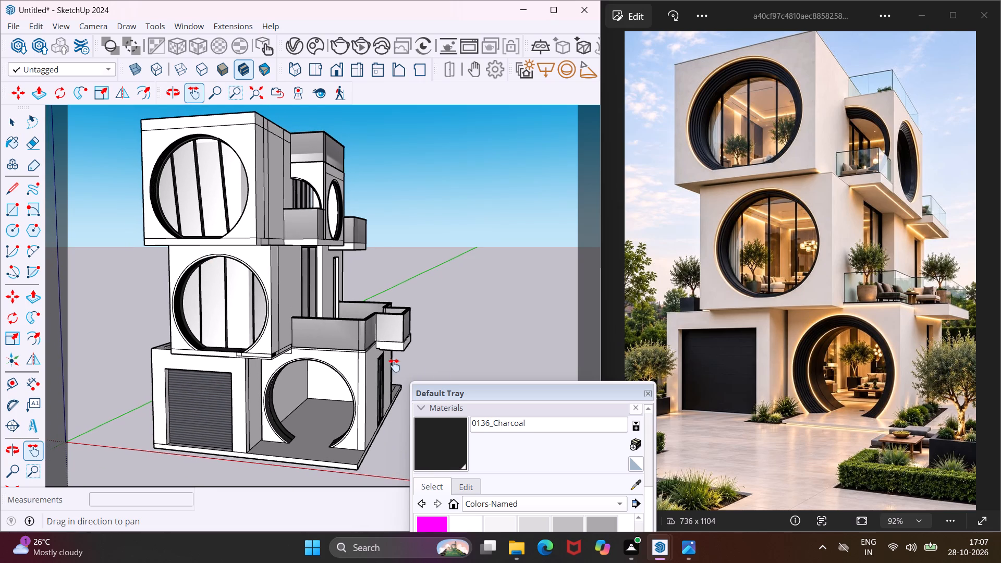
left_click_drag(483, 395, 75, 504)
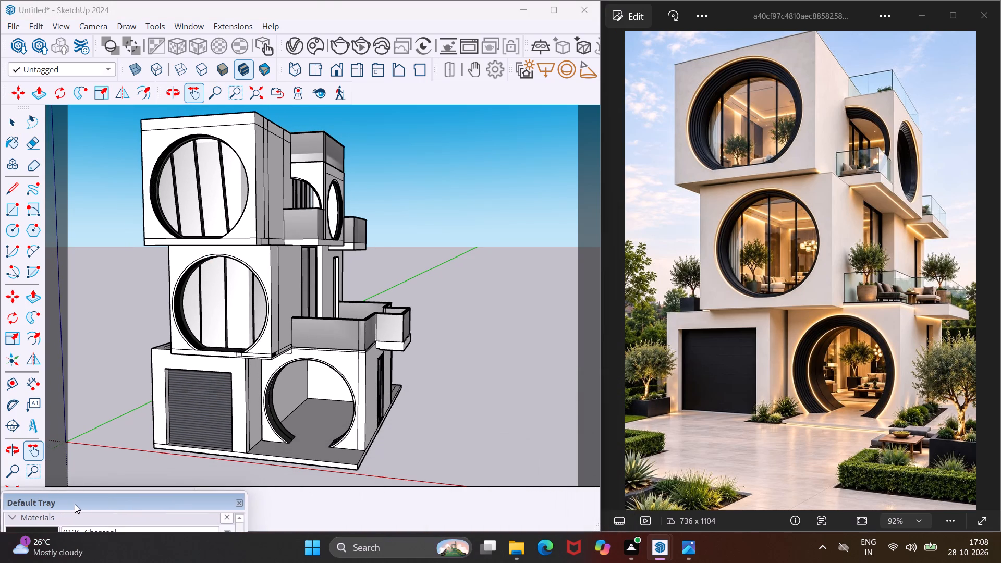
left_click_drag(75, 504, 74, 504)
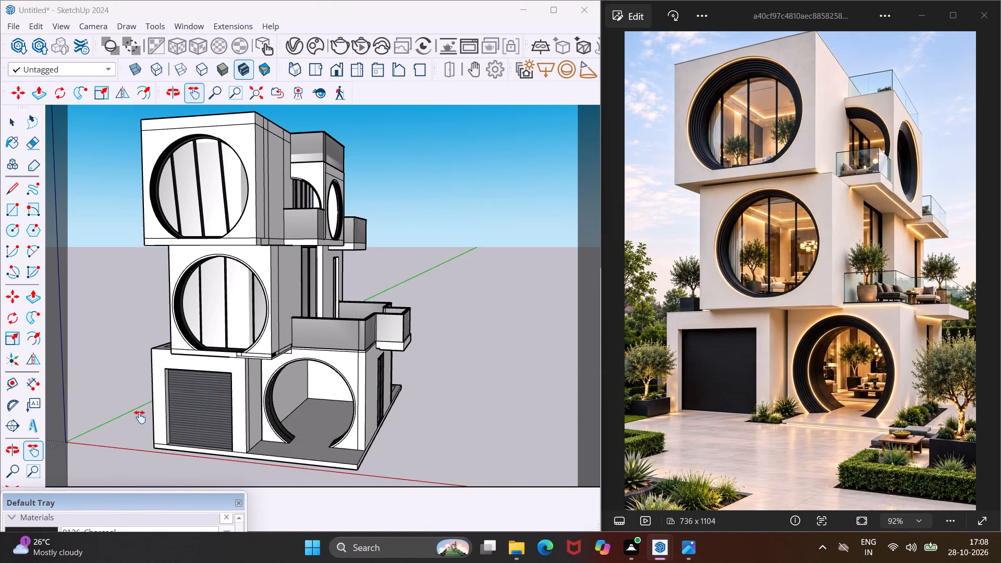
scroll(140, 417, "up", 1)
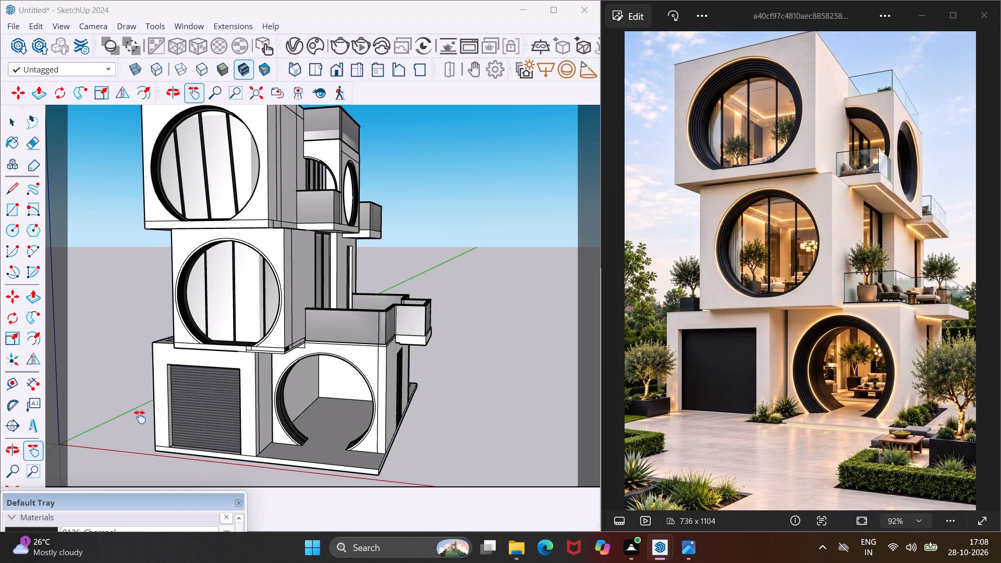
left_click_drag(134, 407, 128, 426)
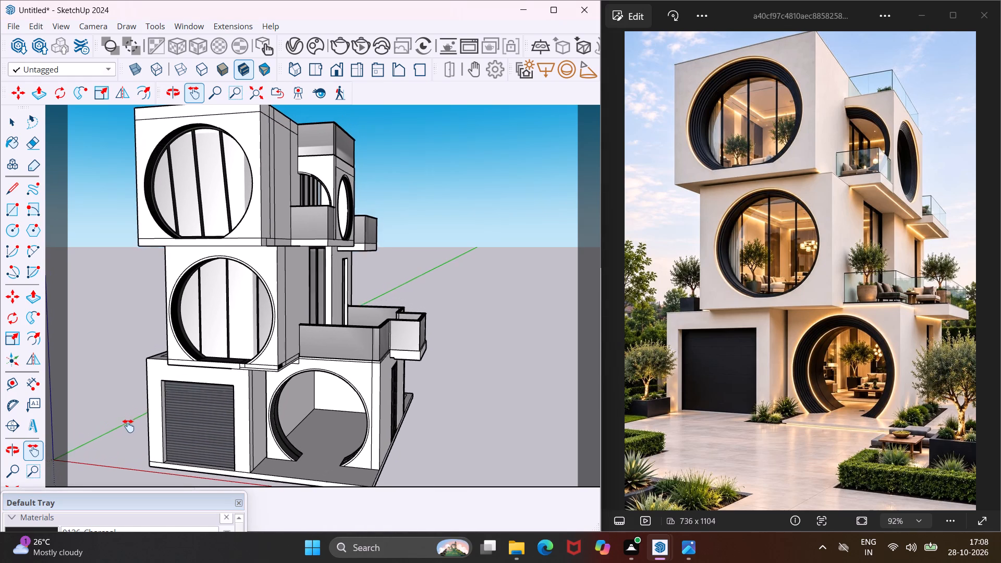
left_click_drag(128, 426, 127, 430)
scroll(124, 430, "down", 1)
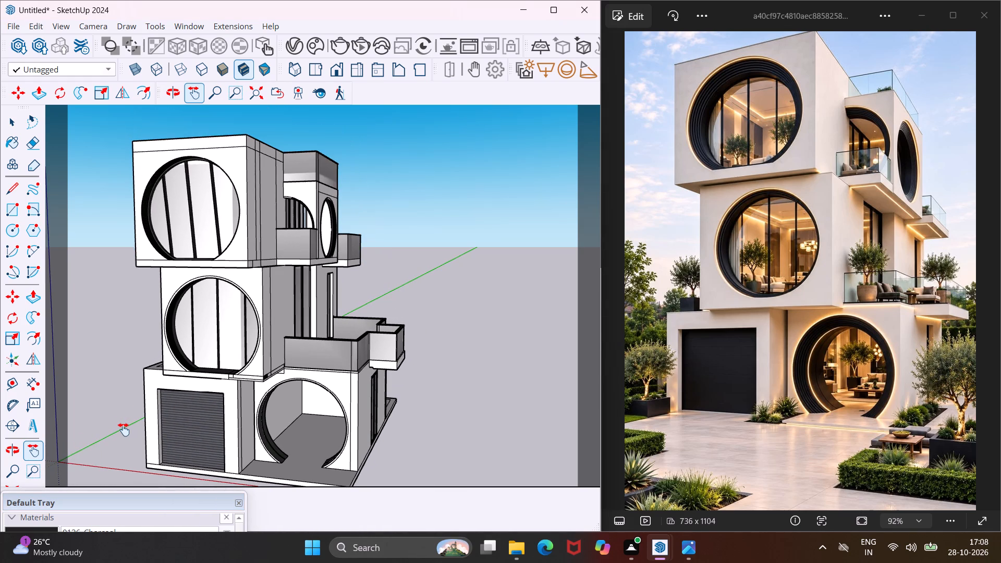
middle_click_drag(124, 430, 125, 417)
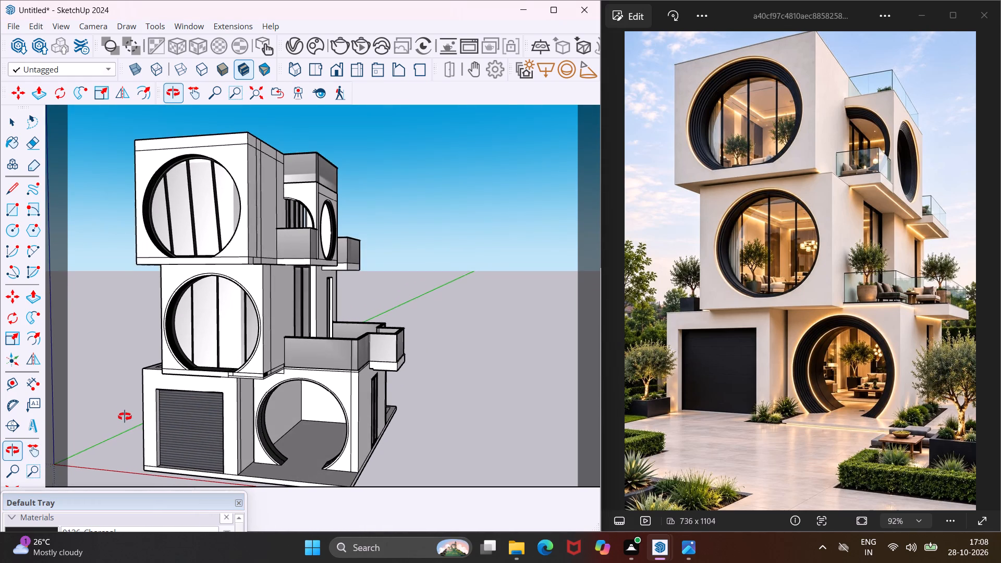
middle_click_drag(125, 417, 124, 406)
middle_click_drag(120, 419, 122, 419)
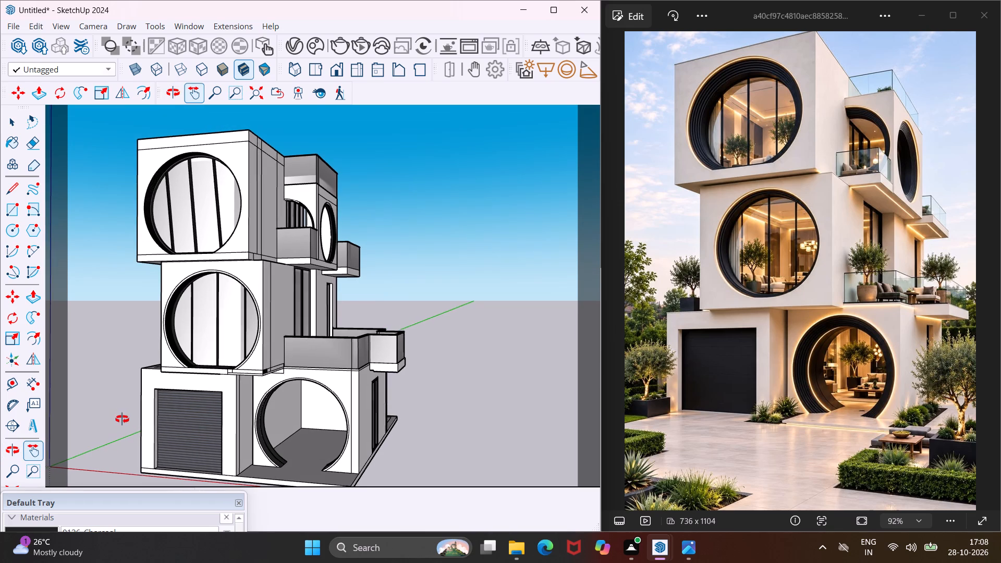
middle_click_drag(122, 419, 135, 397)
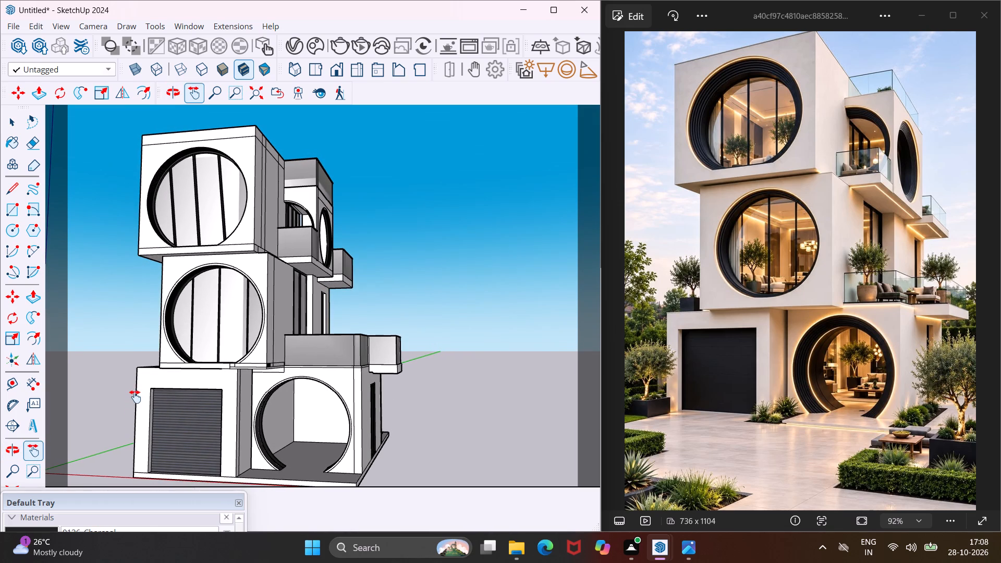
left_click(135, 397)
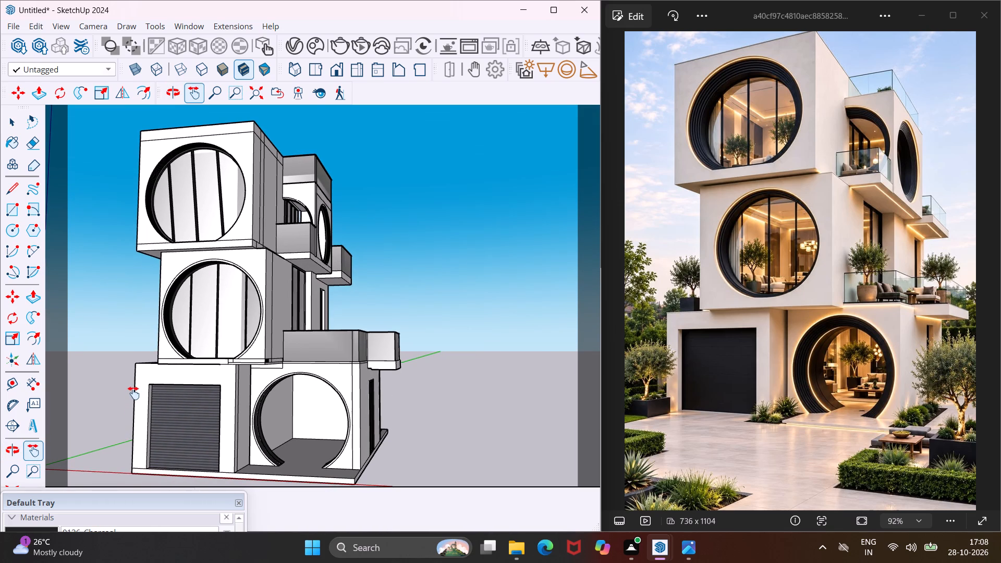
Save the model as 0053 in the FUJI folder on the Desktop.
key("ctrl+s")
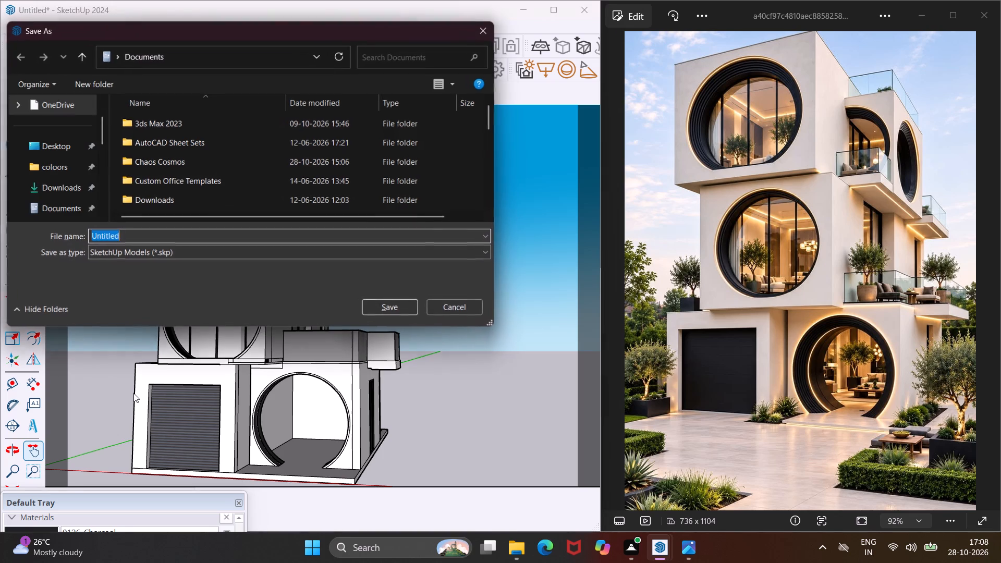
left_click(76, 153)
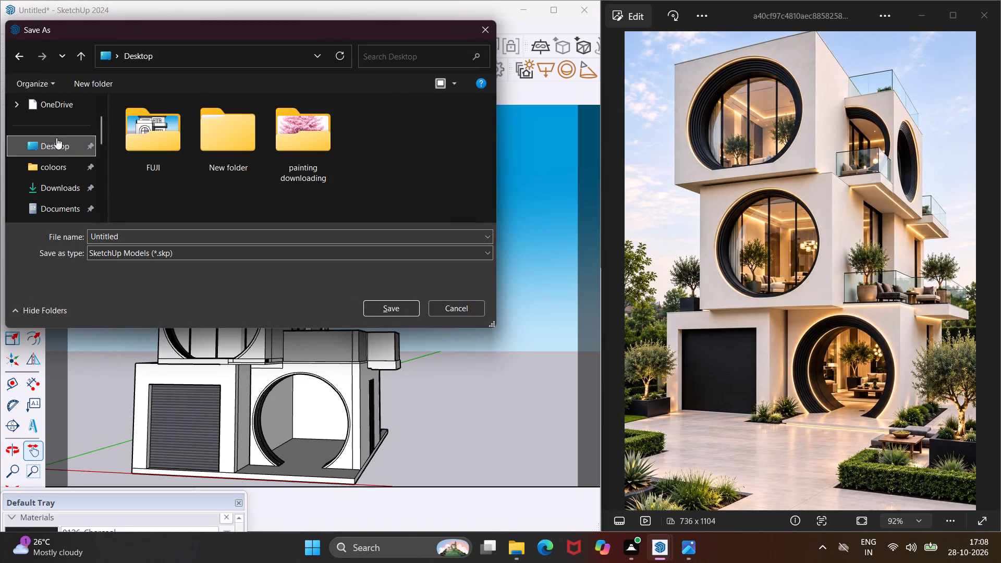
double_click(137, 136)
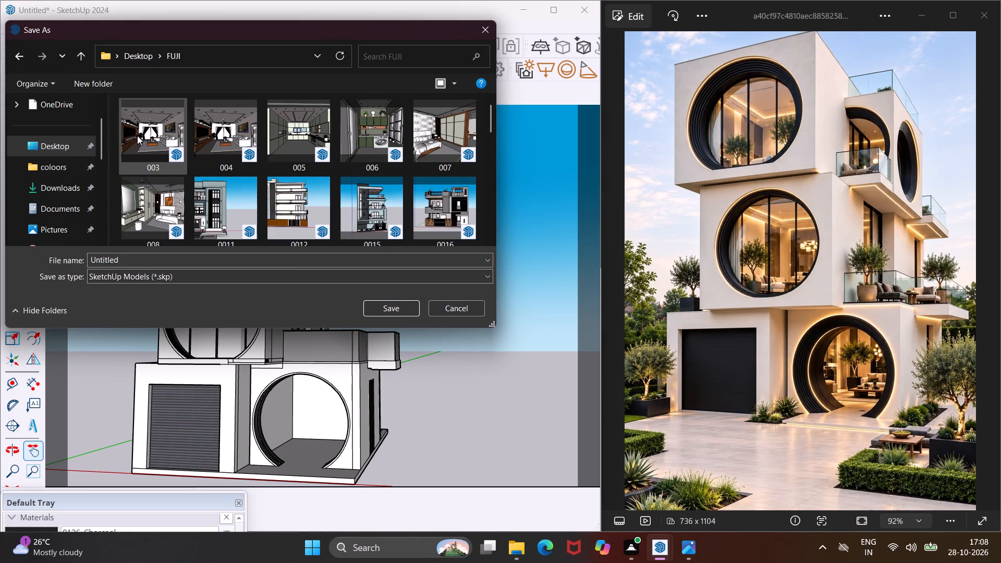
left_click(158, 260)
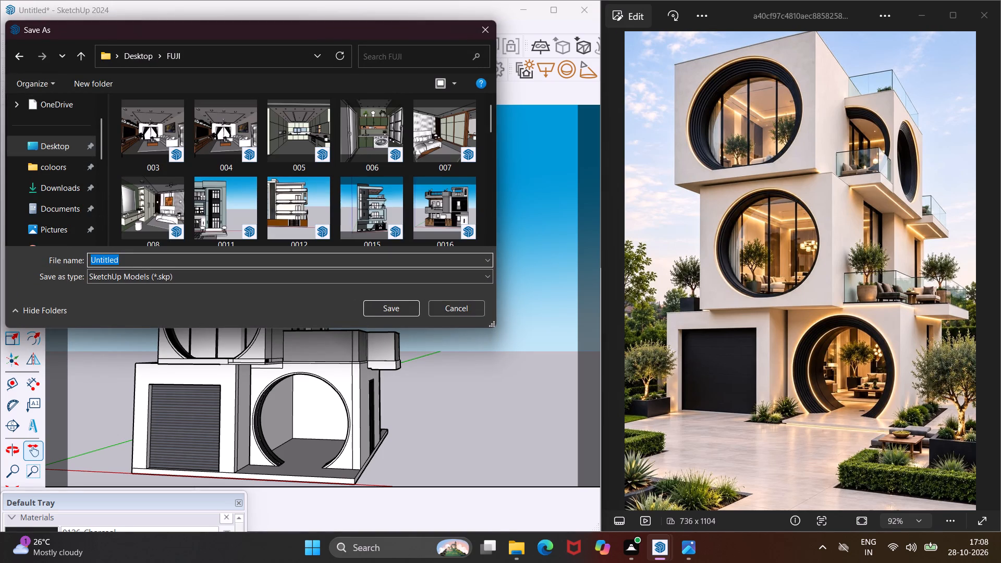
key("BackSpace")
key("BackSpace")
type("00")
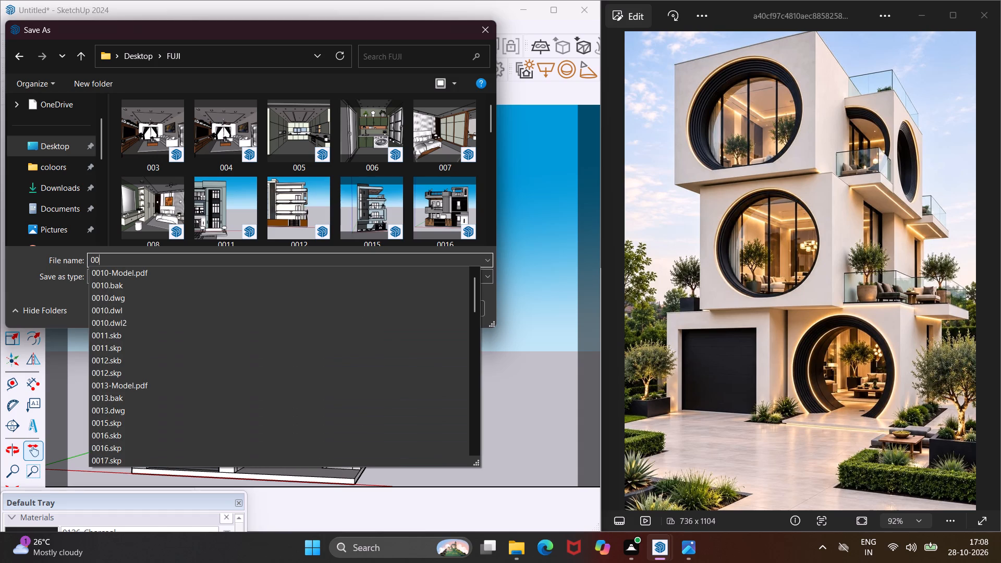
key("5")
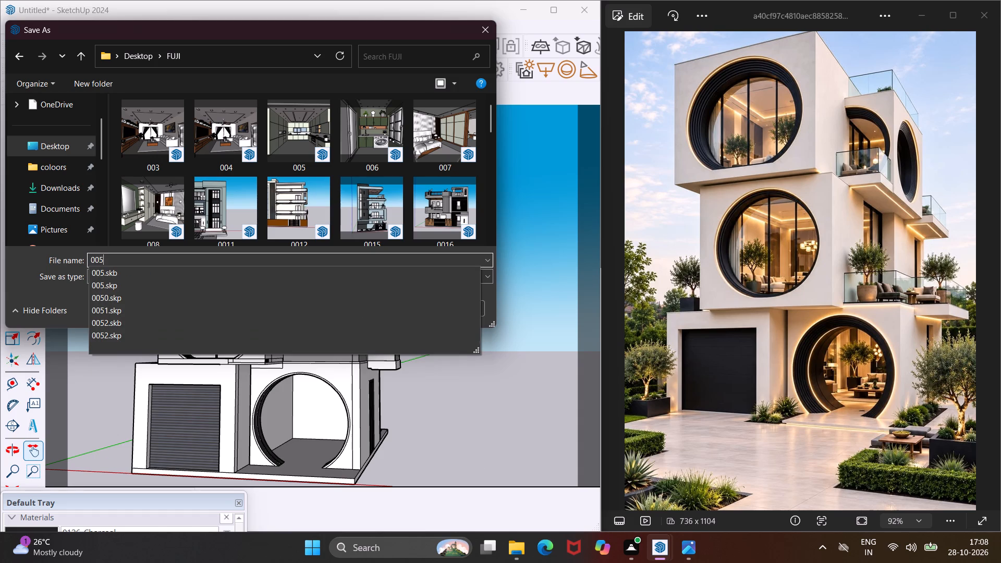
key("3")
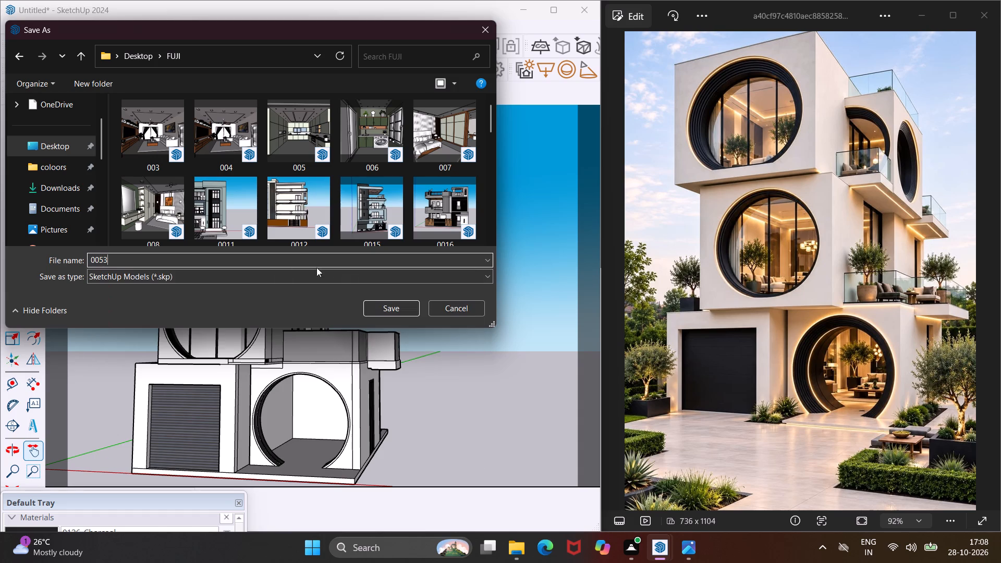
left_click(387, 310)
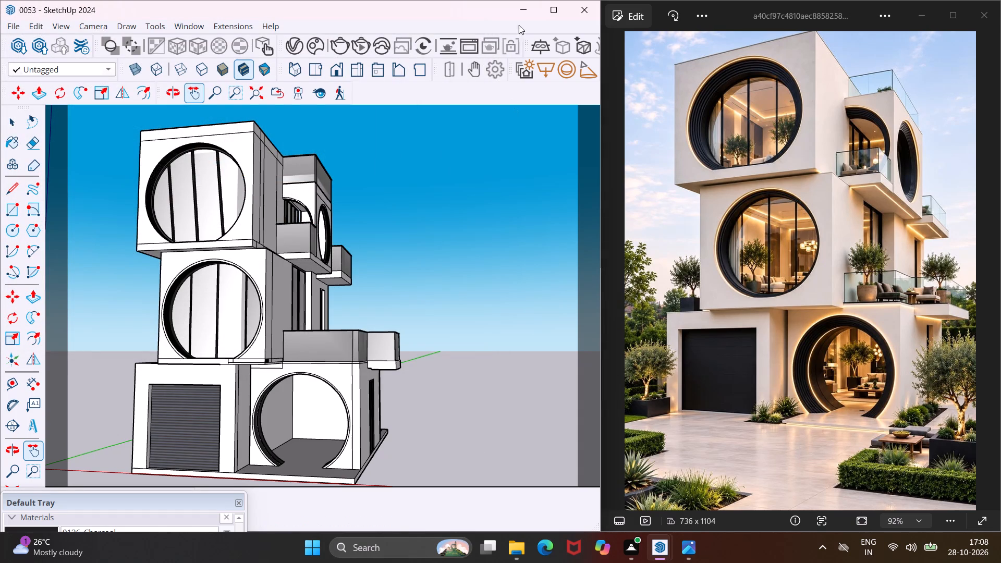